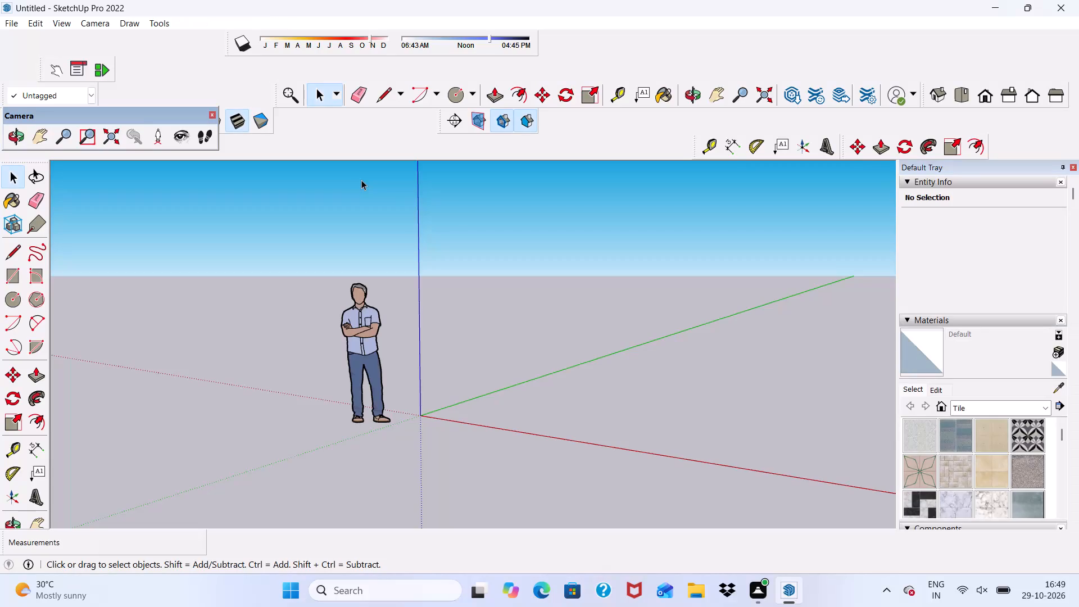
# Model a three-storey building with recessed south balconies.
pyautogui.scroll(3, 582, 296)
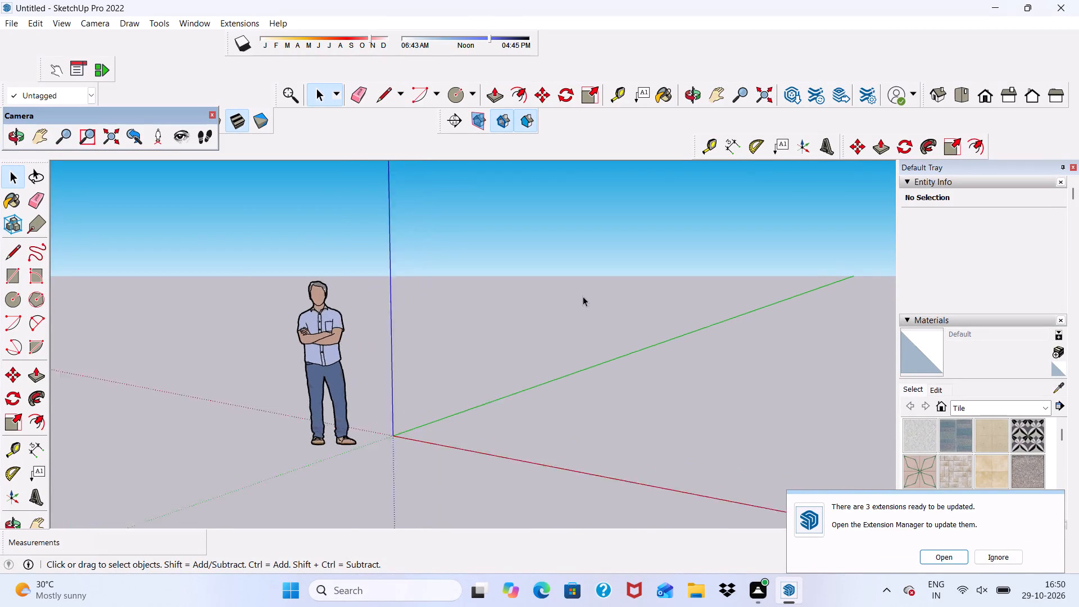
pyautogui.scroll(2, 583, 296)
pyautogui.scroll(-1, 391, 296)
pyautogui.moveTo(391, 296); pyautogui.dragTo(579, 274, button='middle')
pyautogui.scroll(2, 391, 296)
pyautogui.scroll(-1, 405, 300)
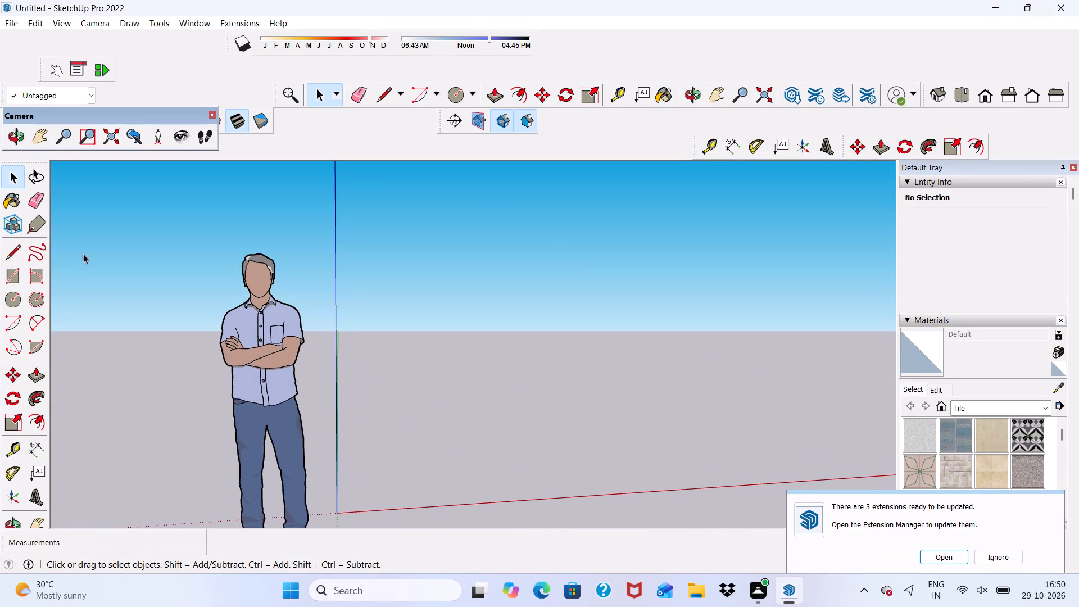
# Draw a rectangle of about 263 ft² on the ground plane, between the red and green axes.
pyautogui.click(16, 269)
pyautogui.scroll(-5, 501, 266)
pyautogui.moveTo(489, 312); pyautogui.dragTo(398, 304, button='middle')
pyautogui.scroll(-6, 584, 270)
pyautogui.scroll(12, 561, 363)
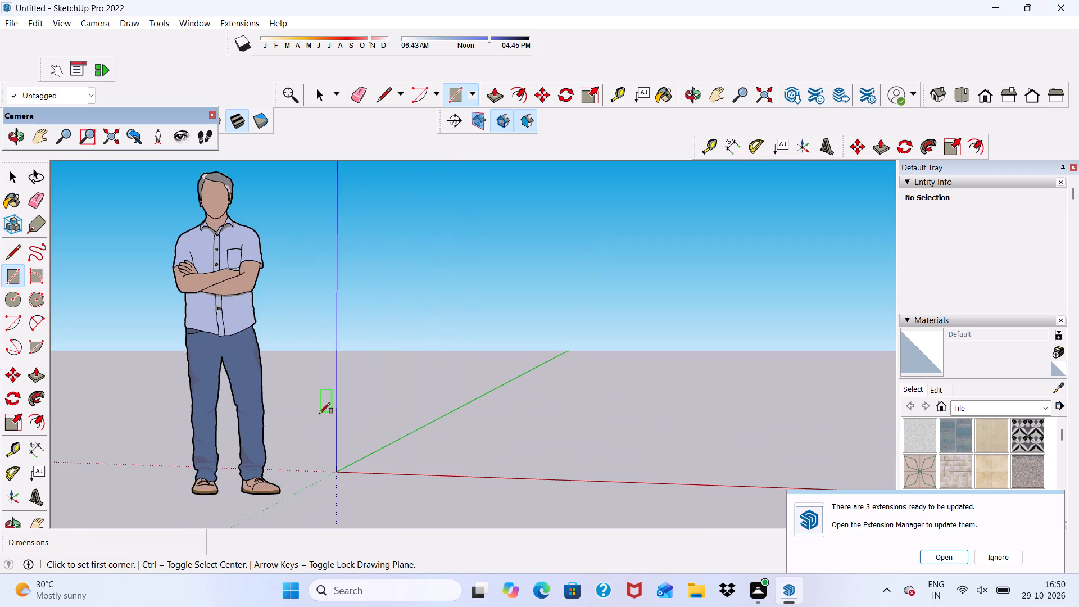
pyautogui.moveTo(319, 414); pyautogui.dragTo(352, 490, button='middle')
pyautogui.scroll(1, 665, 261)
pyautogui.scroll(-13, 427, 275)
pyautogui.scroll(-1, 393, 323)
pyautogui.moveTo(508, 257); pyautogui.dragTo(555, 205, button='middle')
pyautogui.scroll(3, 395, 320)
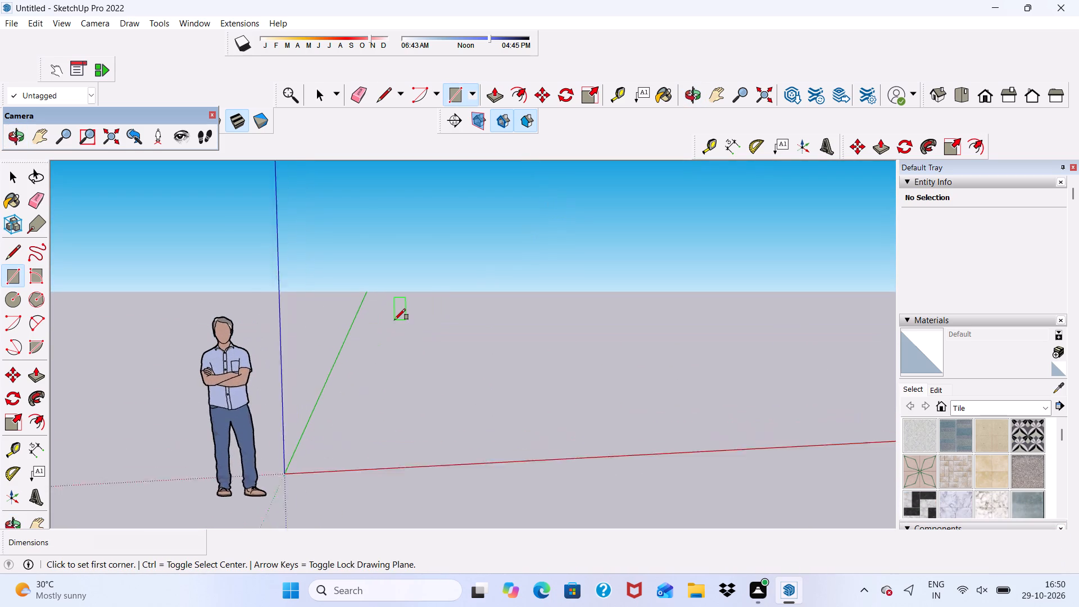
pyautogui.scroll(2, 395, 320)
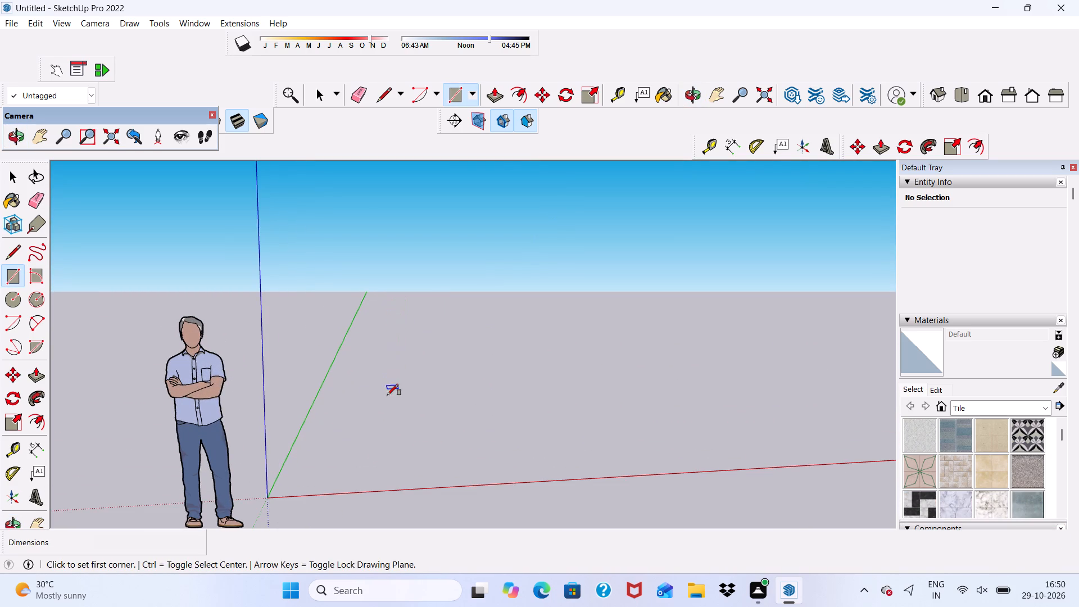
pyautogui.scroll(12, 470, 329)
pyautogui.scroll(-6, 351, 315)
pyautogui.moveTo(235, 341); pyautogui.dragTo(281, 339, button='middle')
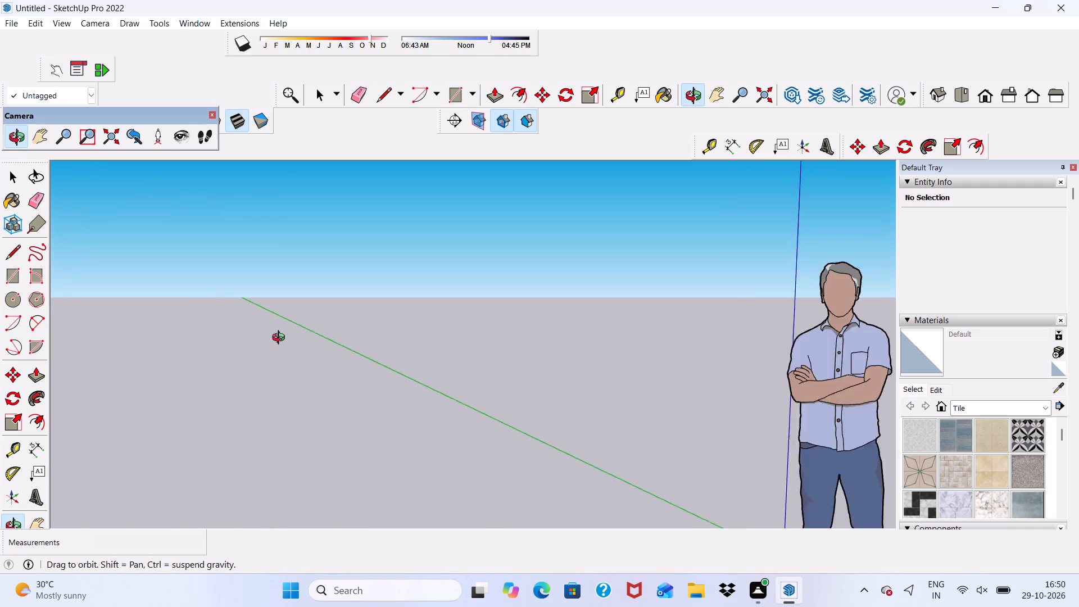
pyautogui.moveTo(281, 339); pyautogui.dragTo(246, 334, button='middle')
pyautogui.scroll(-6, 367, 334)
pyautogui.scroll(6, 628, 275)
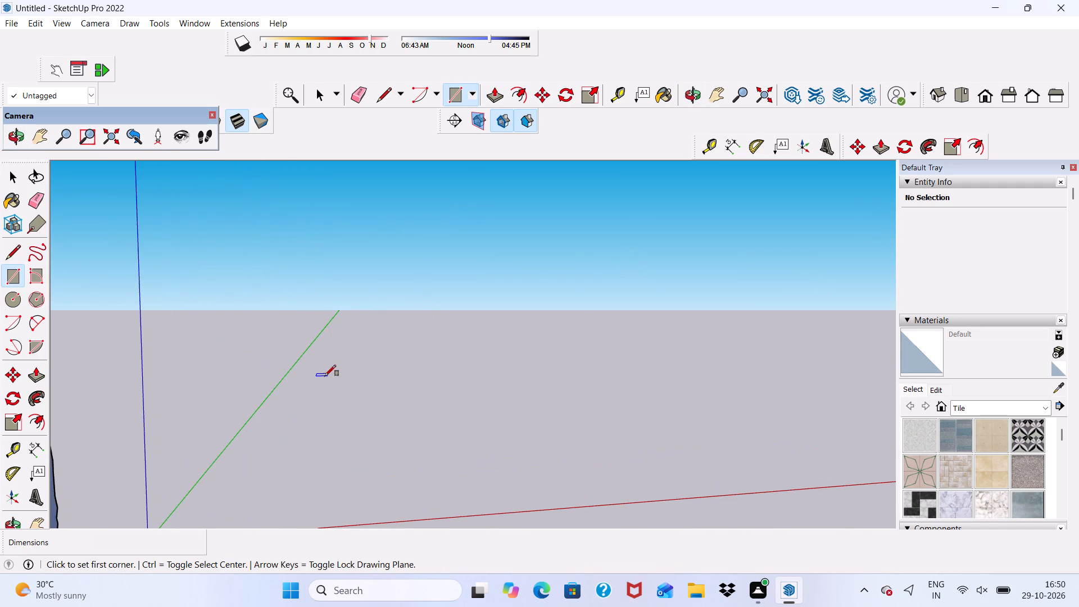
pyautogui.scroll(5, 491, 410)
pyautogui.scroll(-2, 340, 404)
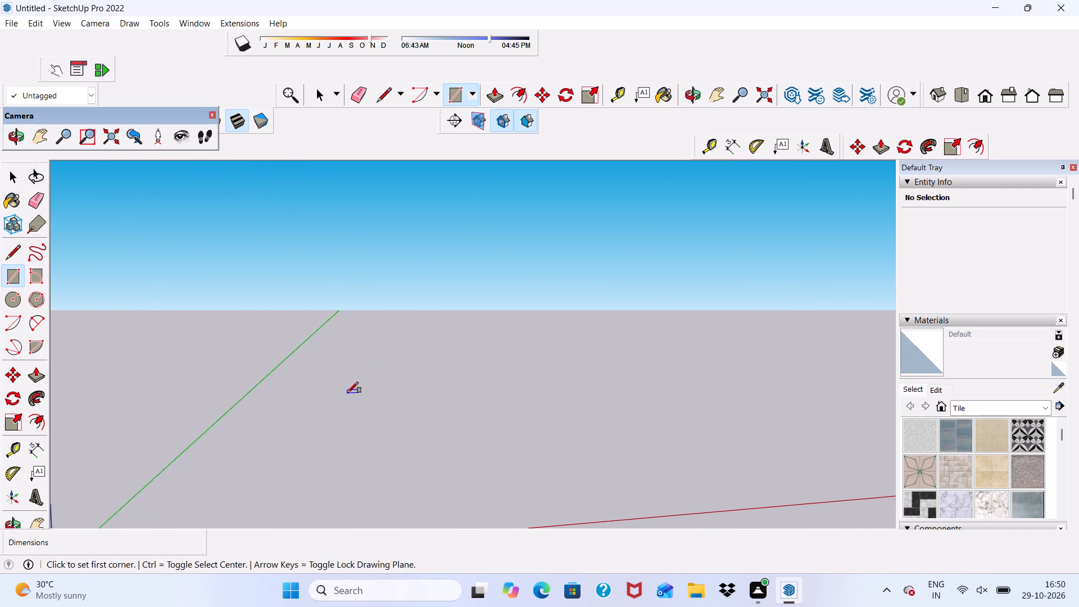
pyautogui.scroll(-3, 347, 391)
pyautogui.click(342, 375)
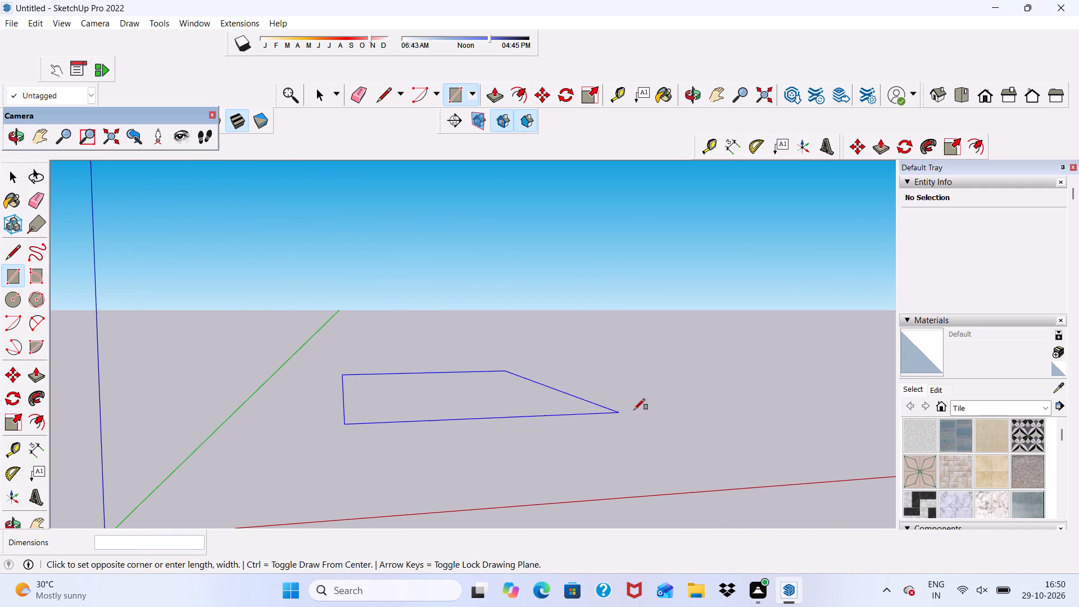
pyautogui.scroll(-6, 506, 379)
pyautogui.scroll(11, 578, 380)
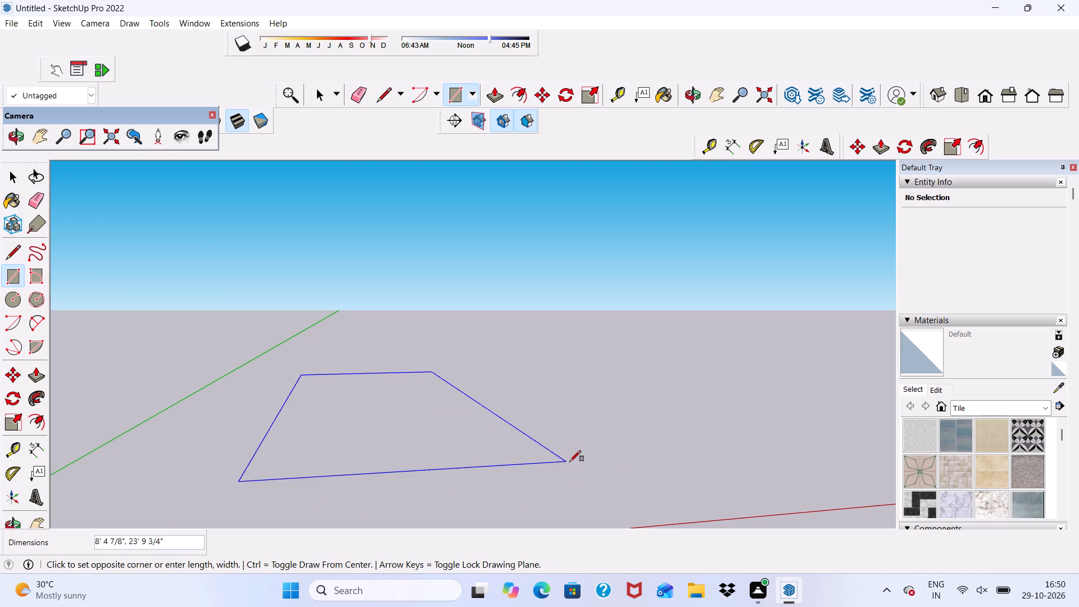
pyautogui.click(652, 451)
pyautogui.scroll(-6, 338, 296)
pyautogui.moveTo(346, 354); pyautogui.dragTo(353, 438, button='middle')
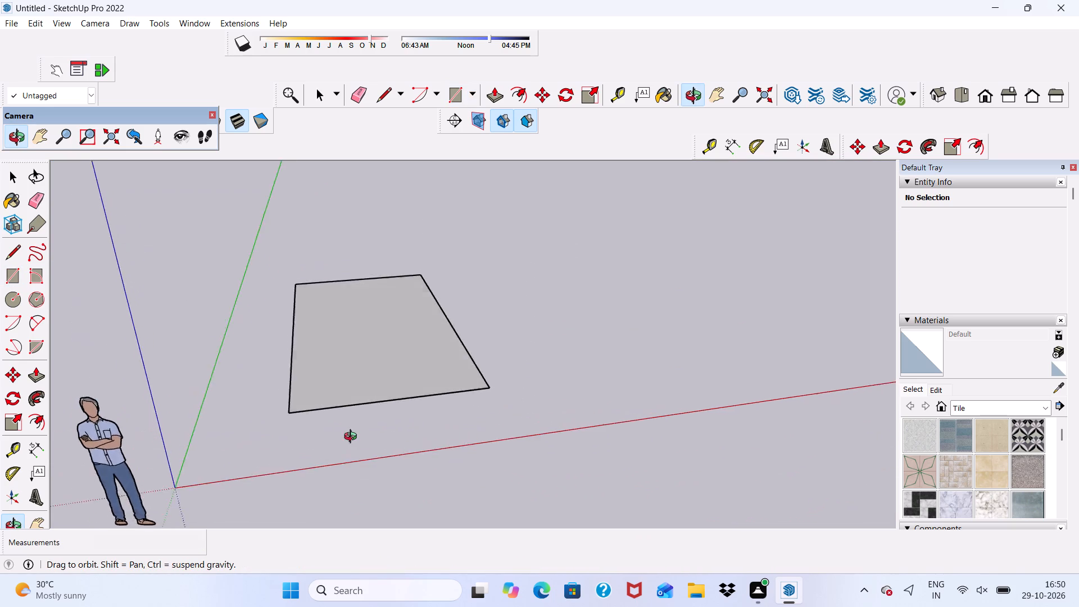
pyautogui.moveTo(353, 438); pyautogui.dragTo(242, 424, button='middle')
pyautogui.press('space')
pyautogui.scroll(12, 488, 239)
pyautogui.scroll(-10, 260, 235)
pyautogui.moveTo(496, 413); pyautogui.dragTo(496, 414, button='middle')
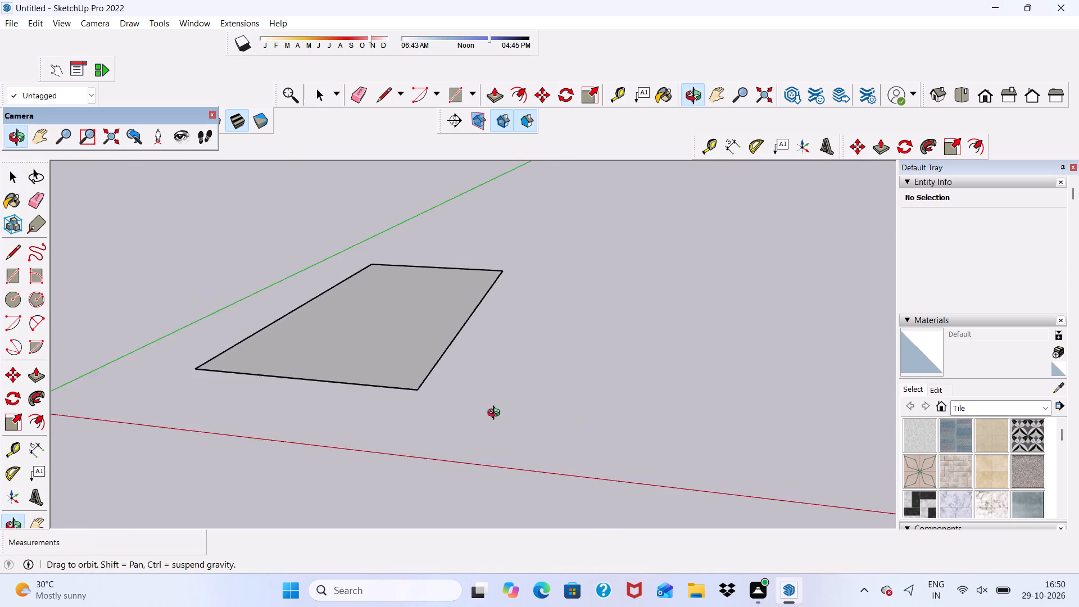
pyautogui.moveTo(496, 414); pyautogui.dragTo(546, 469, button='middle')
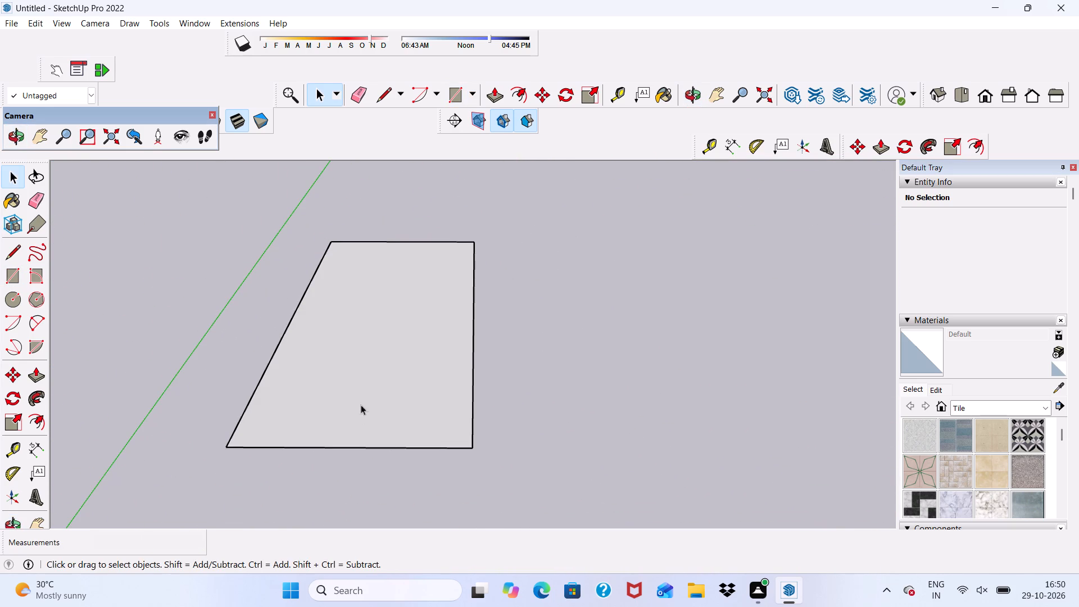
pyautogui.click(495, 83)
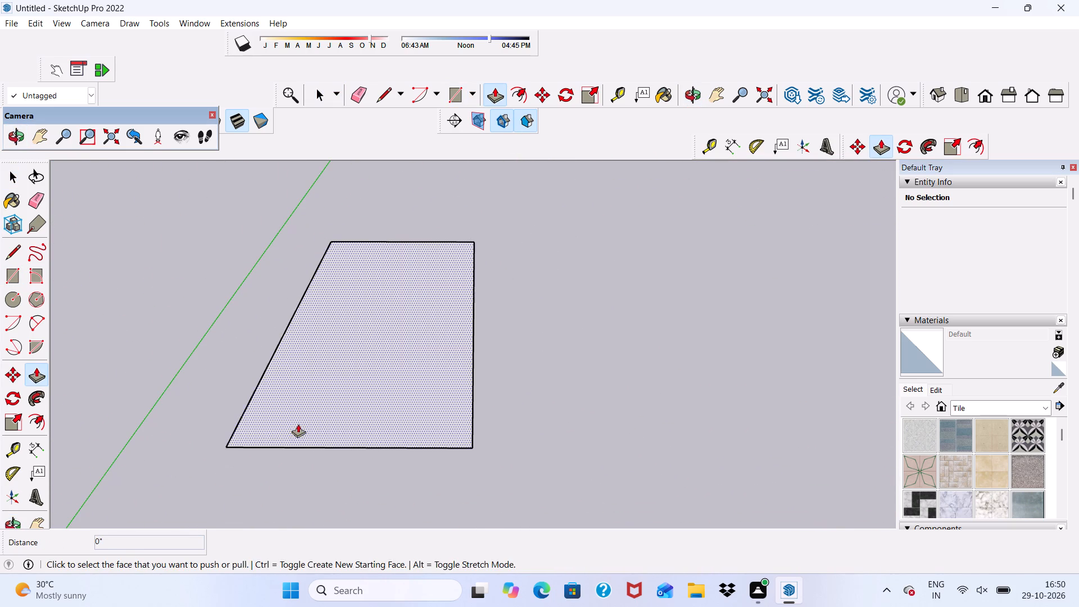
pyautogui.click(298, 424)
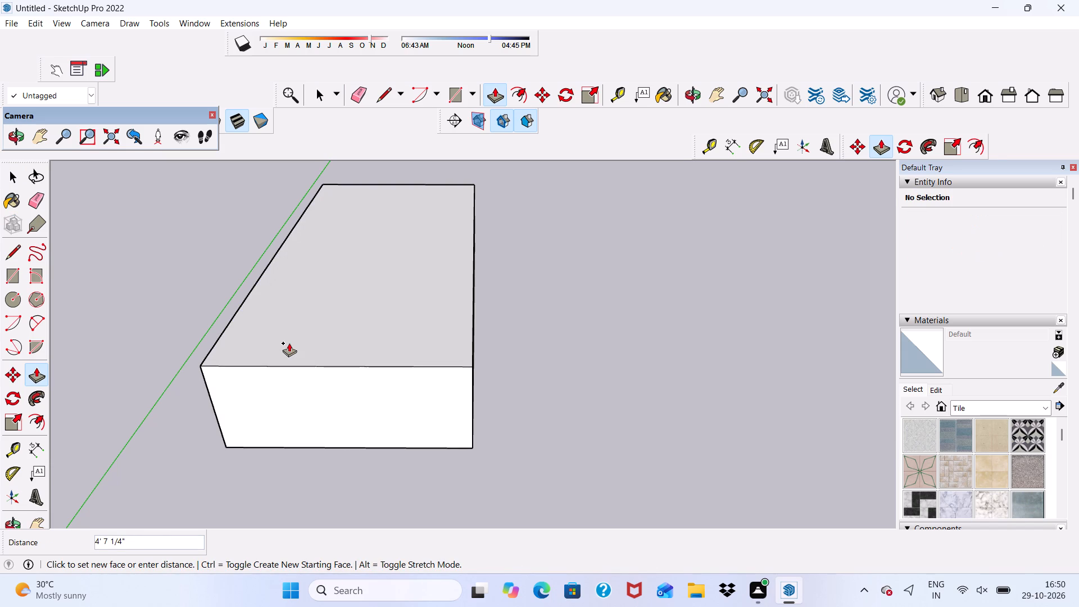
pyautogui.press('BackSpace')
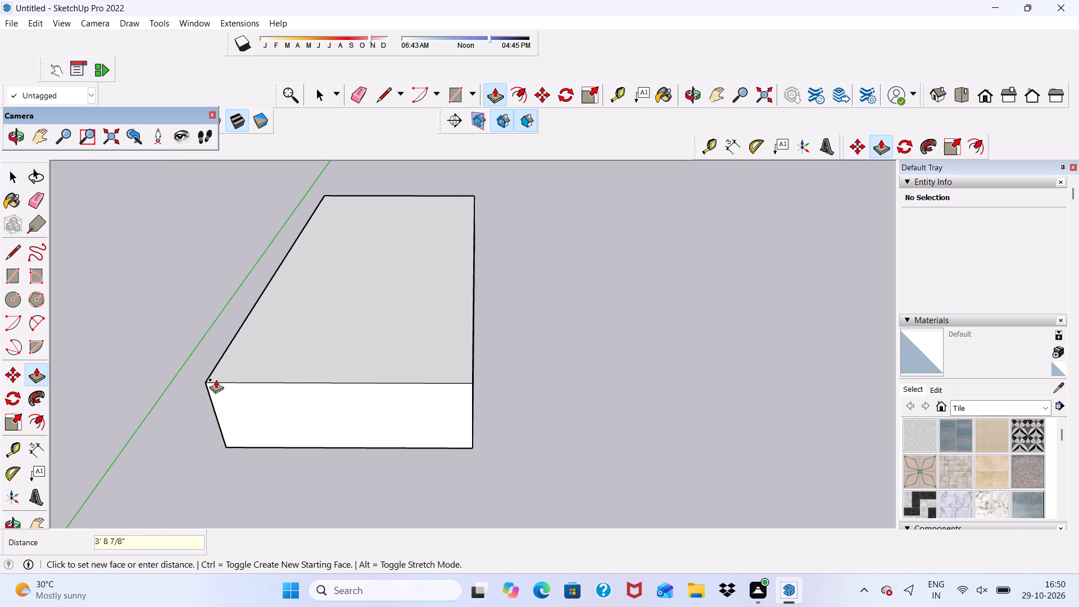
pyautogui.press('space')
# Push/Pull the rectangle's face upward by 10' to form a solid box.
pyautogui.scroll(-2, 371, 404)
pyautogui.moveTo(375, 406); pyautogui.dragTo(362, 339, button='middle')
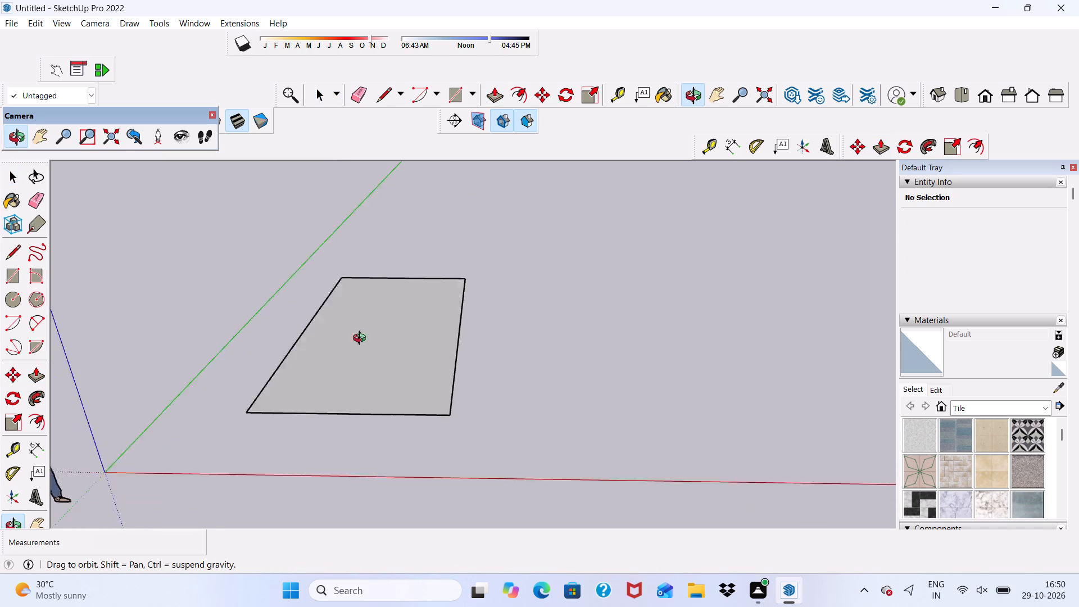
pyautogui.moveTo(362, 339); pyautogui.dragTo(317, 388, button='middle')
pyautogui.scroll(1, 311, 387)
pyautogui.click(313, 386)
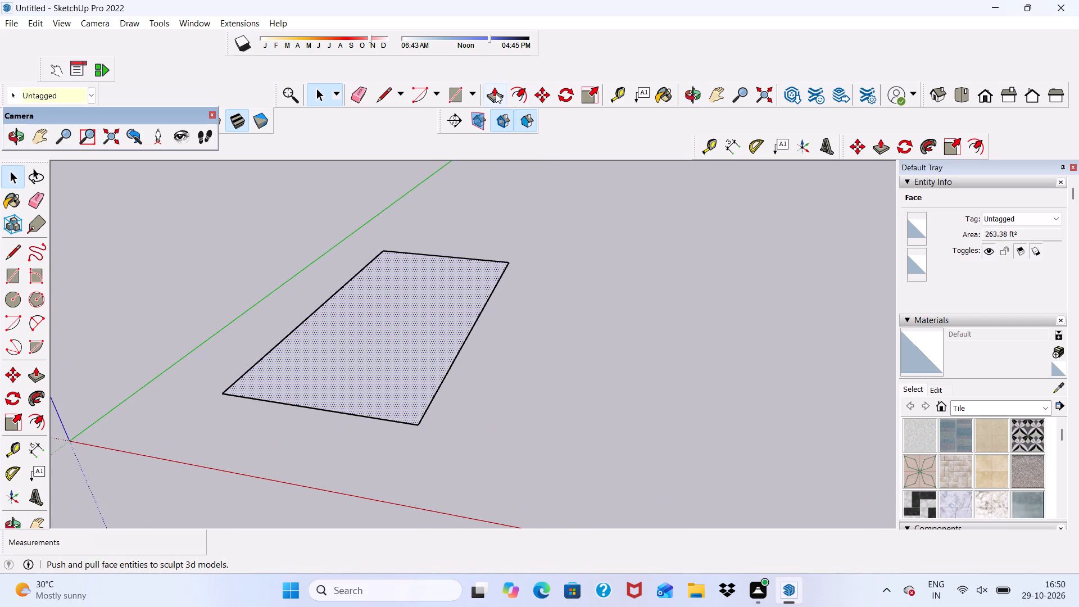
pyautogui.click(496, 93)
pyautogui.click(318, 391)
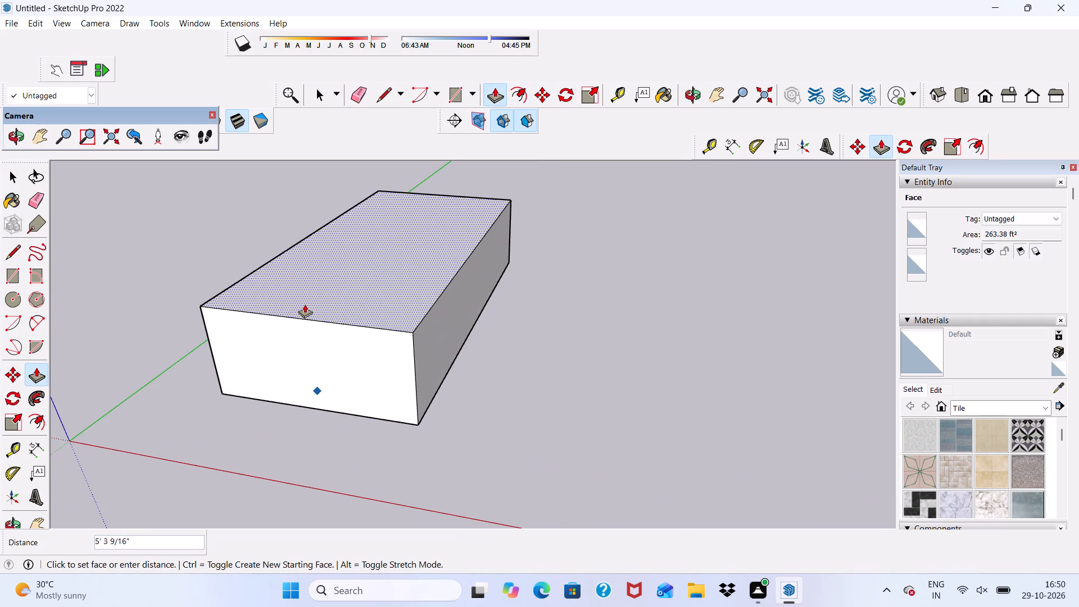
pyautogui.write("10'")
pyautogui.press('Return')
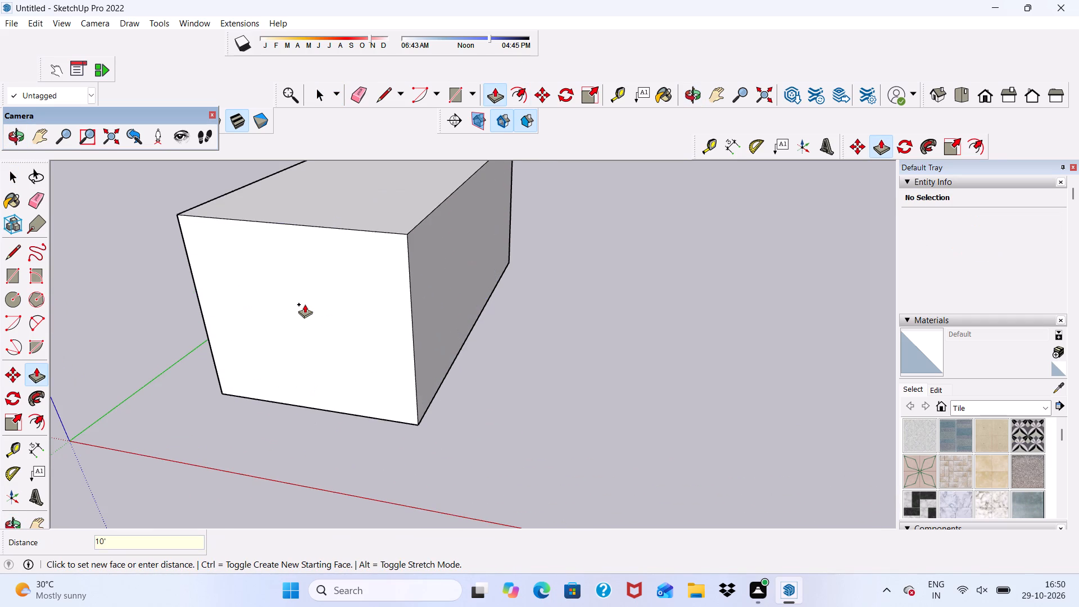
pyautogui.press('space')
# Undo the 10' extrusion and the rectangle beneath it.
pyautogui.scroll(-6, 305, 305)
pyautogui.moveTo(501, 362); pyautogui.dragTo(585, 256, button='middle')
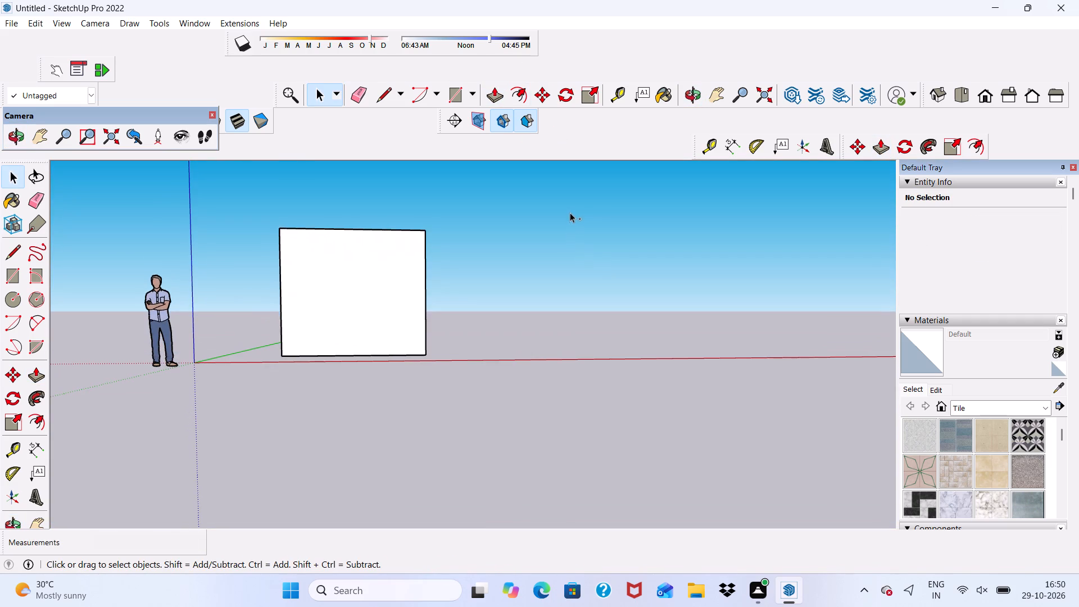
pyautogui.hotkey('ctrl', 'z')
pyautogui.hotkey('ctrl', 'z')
# Draw a rectangle about 27' 9" by 33' 6" on the ground plane, between the red and green axes.
pyautogui.scroll(11, 420, 331)
pyautogui.scroll(-5, 342, 310)
pyautogui.moveTo(342, 310); pyautogui.dragTo(352, 313, button='middle')
pyautogui.scroll(-3, 355, 314)
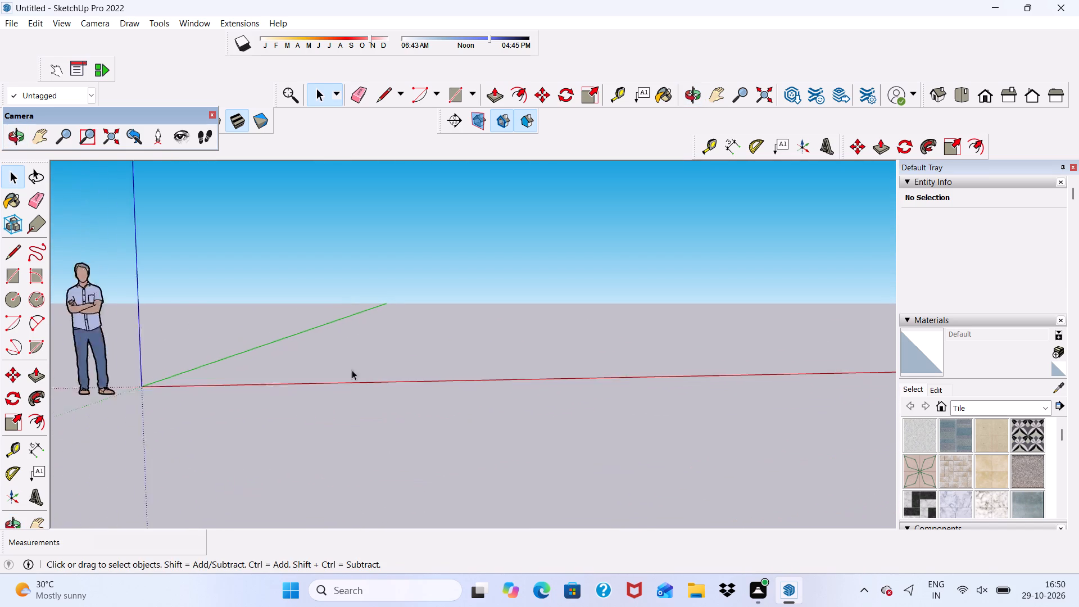
pyautogui.scroll(-3, 352, 370)
pyautogui.scroll(9, 445, 298)
pyautogui.scroll(-4, 436, 319)
pyautogui.moveTo(437, 337); pyautogui.dragTo(415, 373, button='middle')
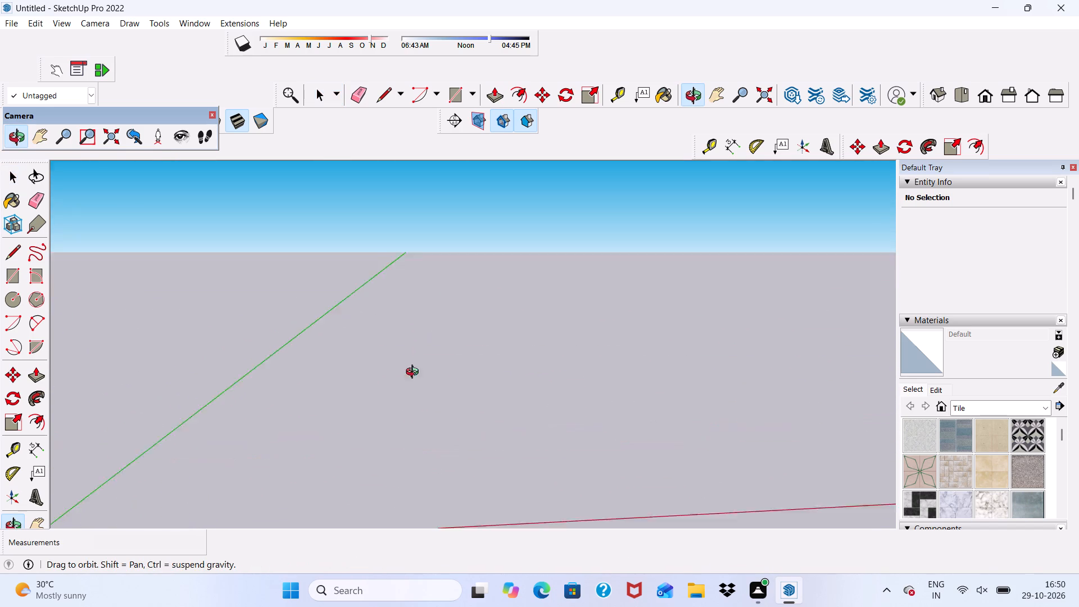
pyautogui.moveTo(415, 373); pyautogui.dragTo(340, 370, button='middle')
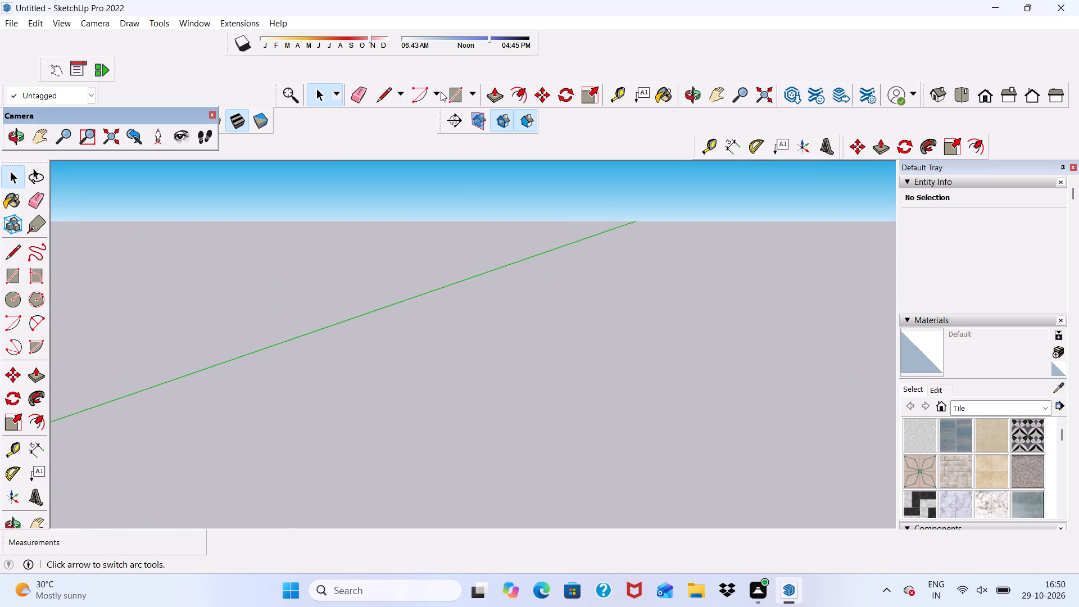
pyautogui.click(449, 93)
pyautogui.scroll(-5, 447, 186)
pyautogui.scroll(5, 459, 338)
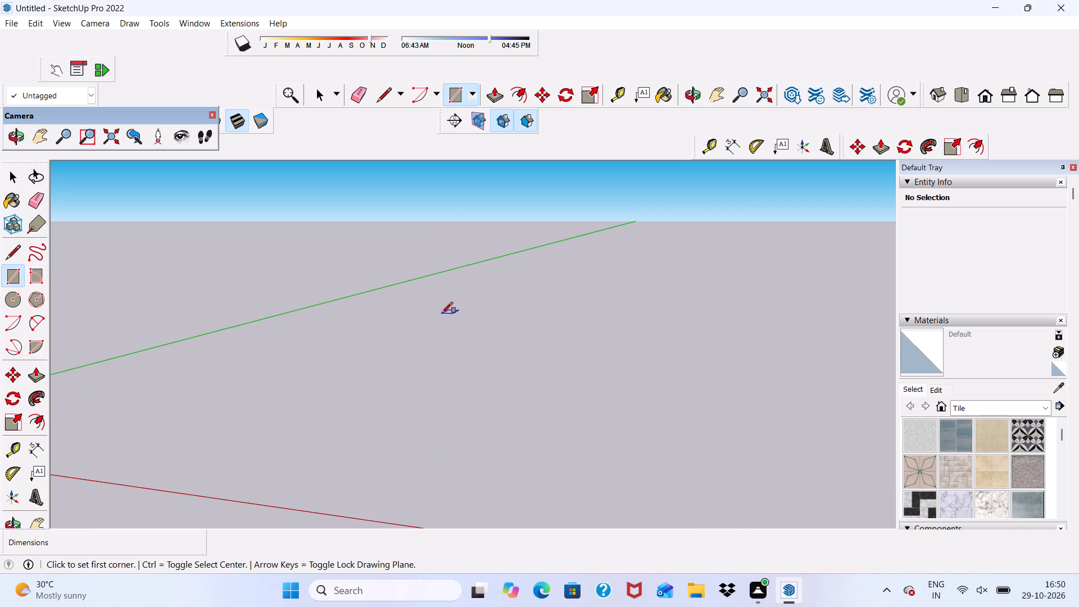
pyautogui.click(442, 313)
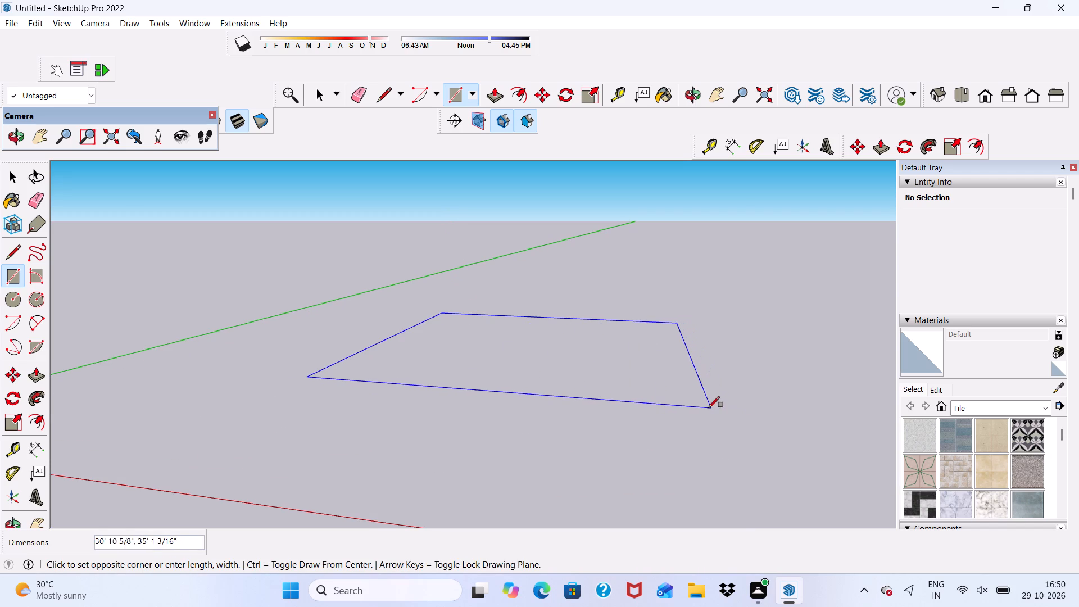
pyautogui.click(662, 398)
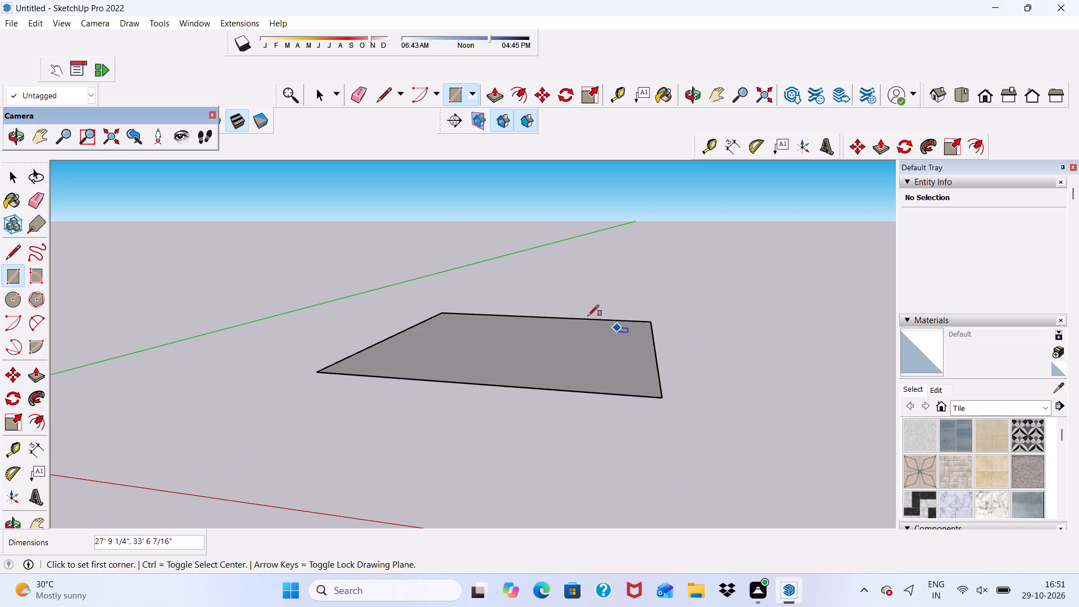
pyautogui.press('space')
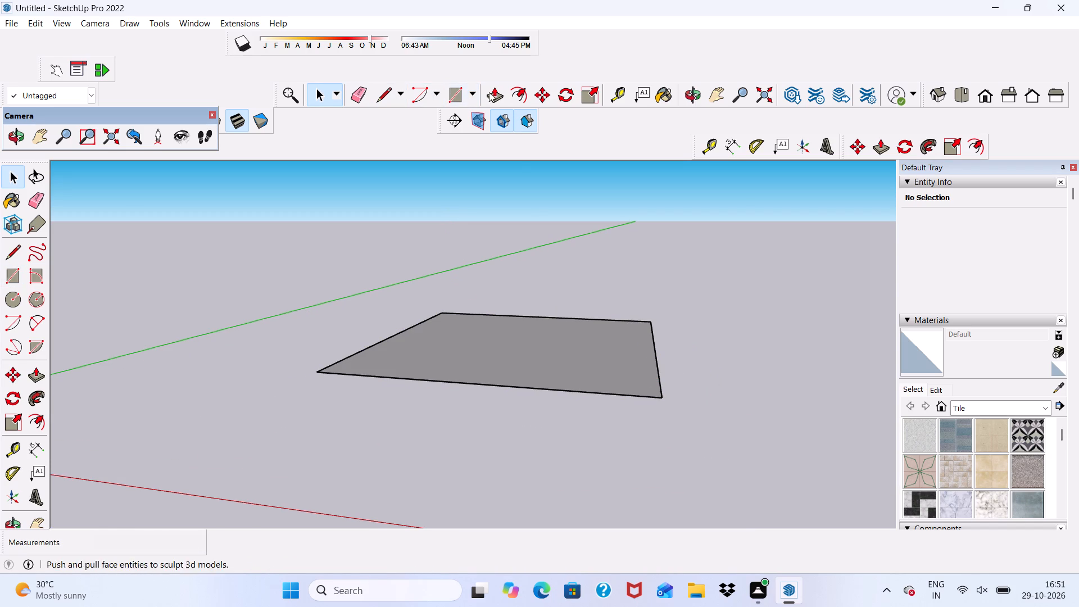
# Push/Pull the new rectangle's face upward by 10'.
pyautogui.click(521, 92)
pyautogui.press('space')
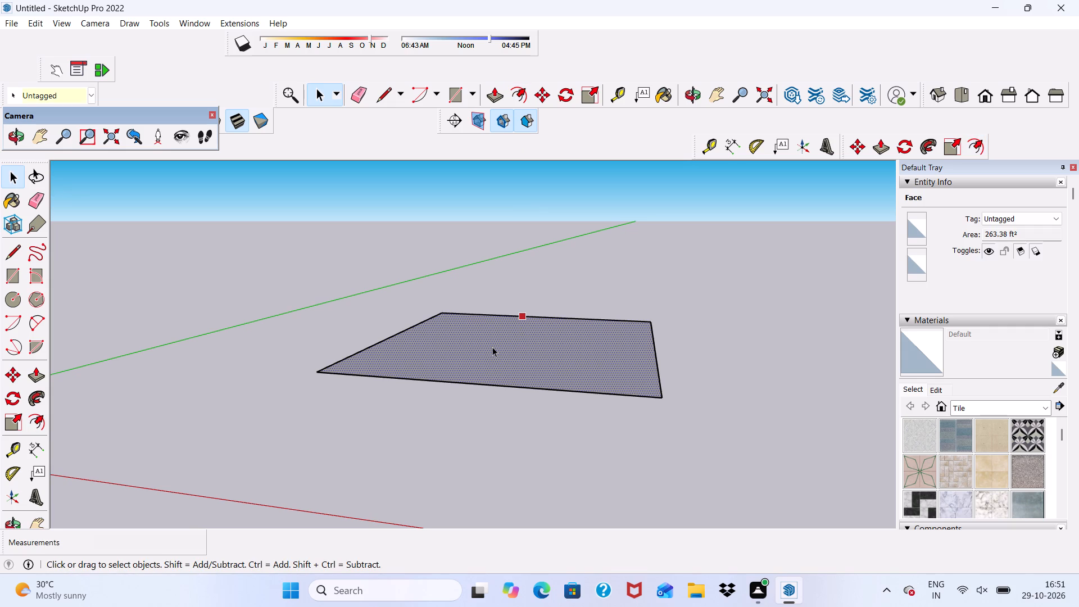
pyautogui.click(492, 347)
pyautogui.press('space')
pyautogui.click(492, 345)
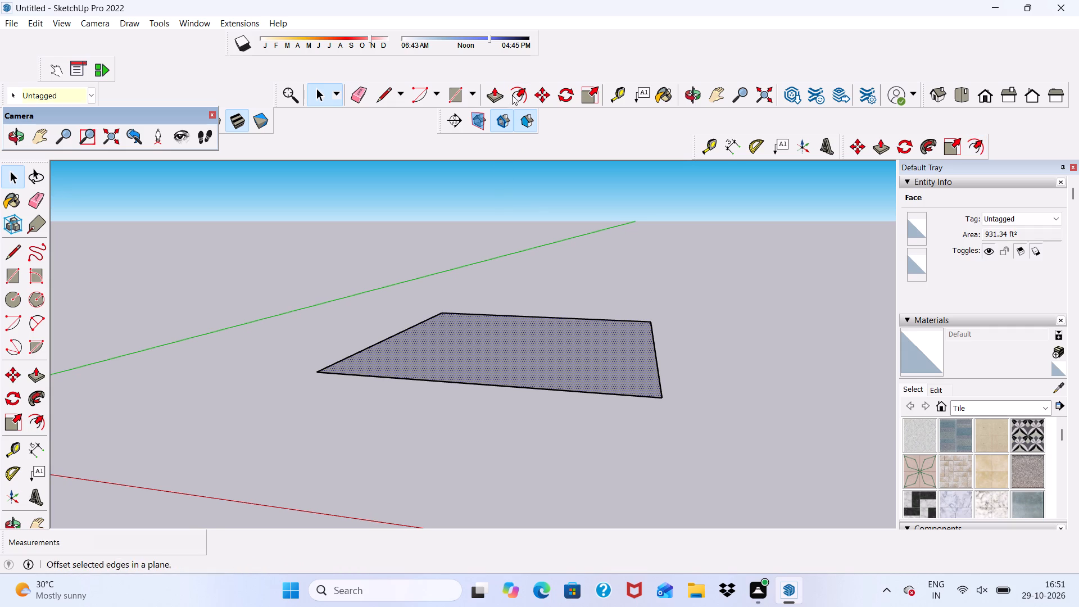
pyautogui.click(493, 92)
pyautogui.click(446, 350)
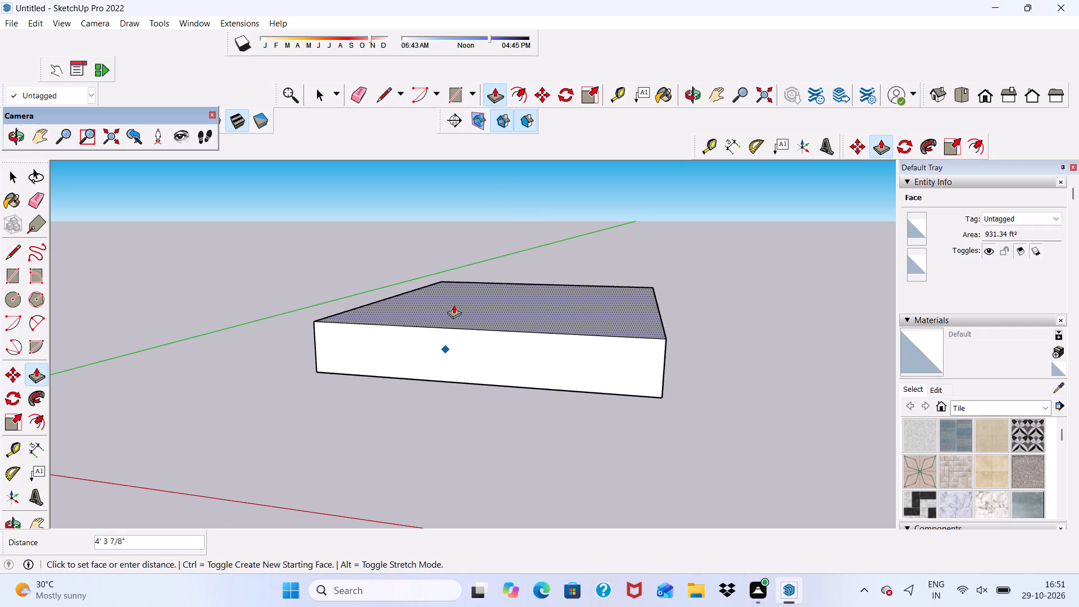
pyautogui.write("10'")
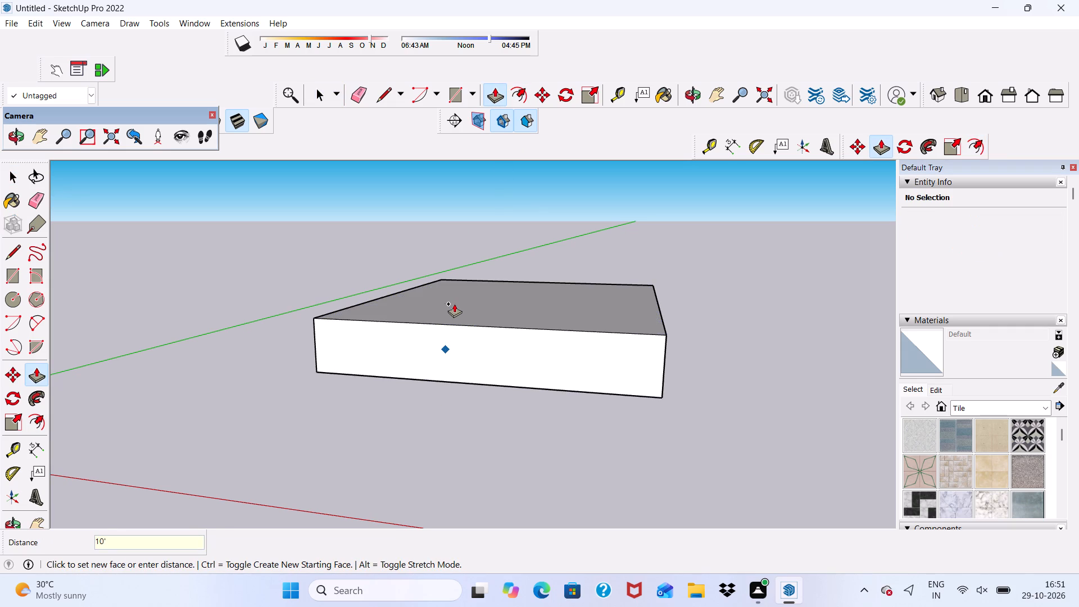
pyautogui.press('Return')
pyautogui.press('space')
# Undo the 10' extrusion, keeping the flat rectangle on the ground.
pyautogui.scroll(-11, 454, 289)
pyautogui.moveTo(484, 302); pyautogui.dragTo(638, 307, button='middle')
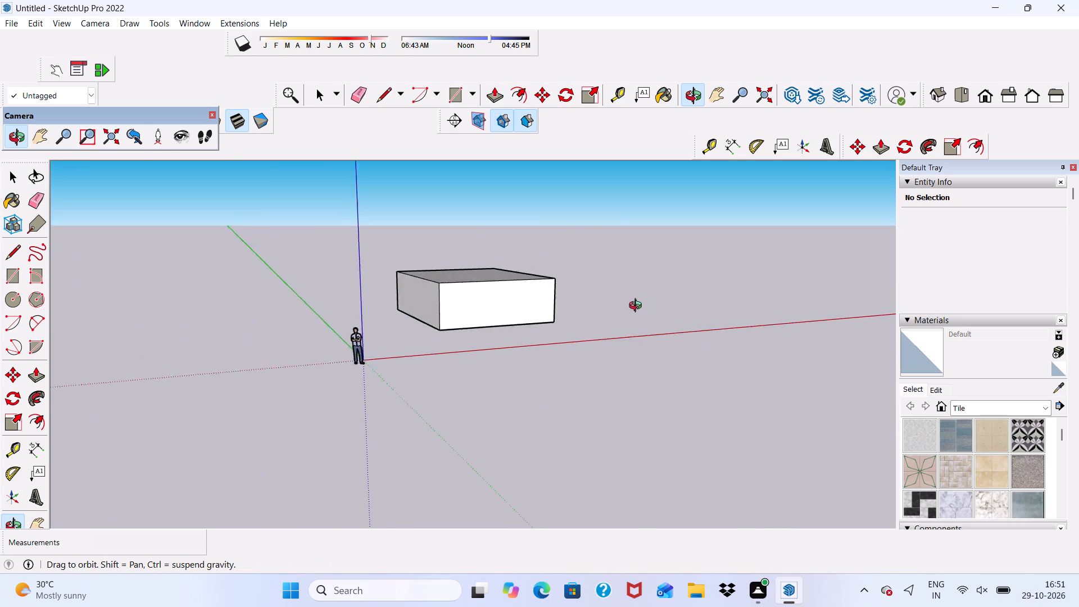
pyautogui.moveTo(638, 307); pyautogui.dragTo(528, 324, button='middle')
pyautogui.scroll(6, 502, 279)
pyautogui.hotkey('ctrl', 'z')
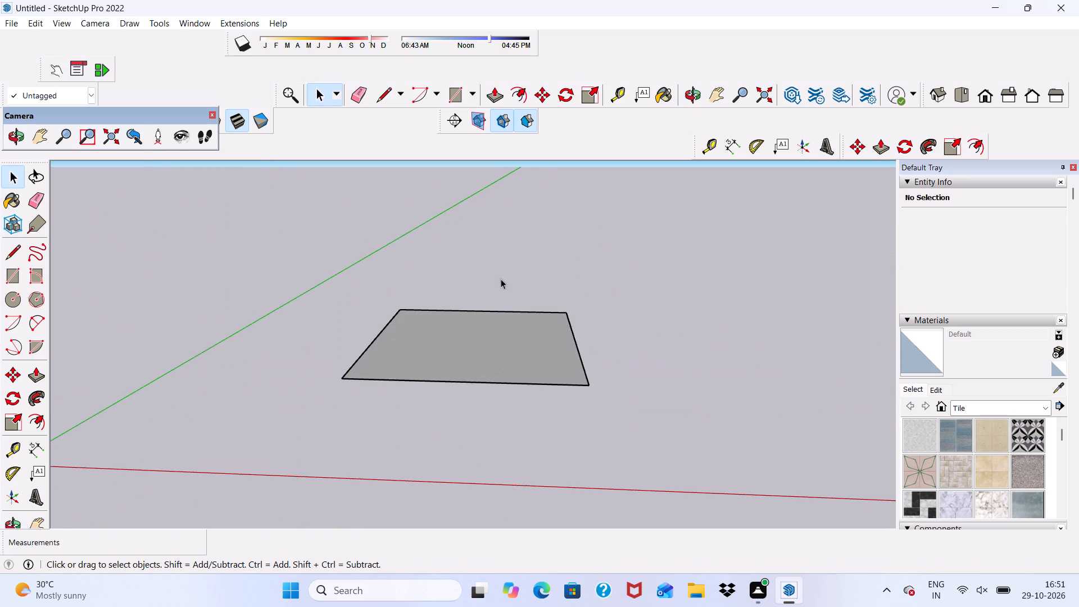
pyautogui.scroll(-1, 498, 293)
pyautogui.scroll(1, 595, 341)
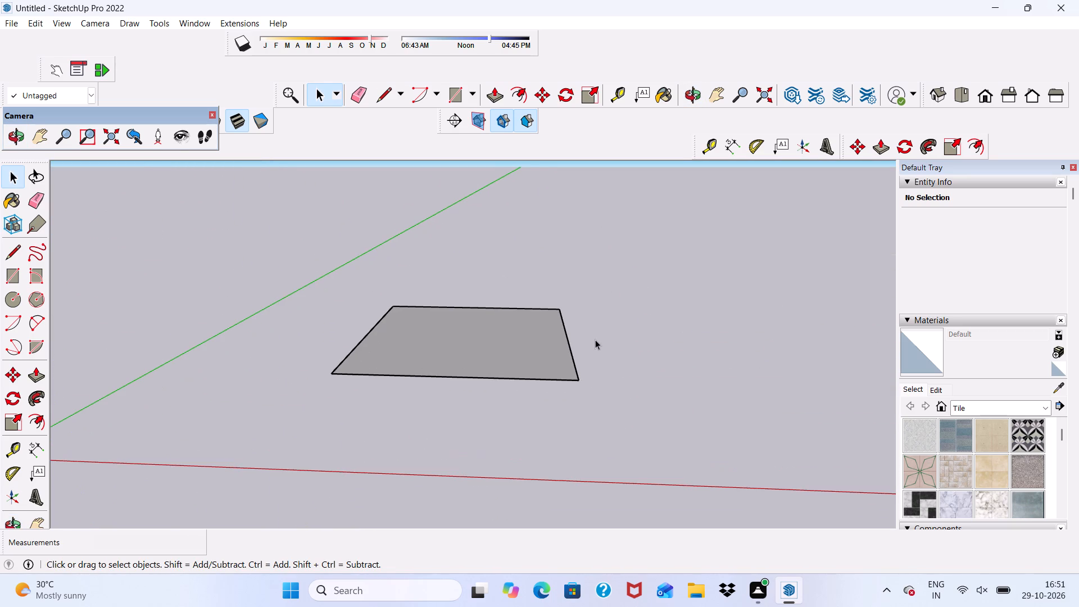
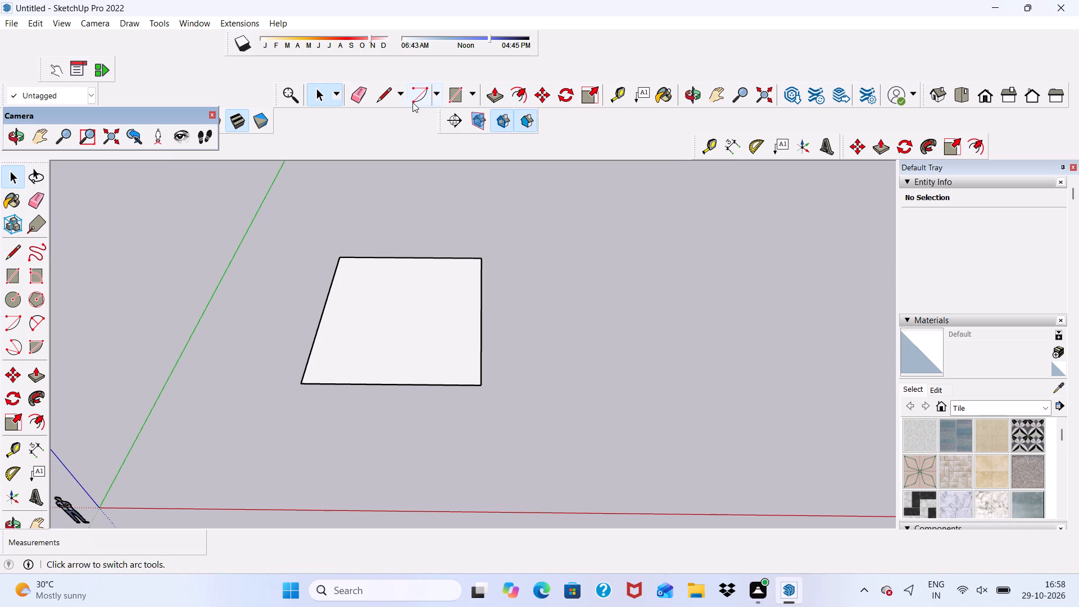
# Push/Pull the ground rectangle's face upward by 10'.
pyautogui.click(495, 86)
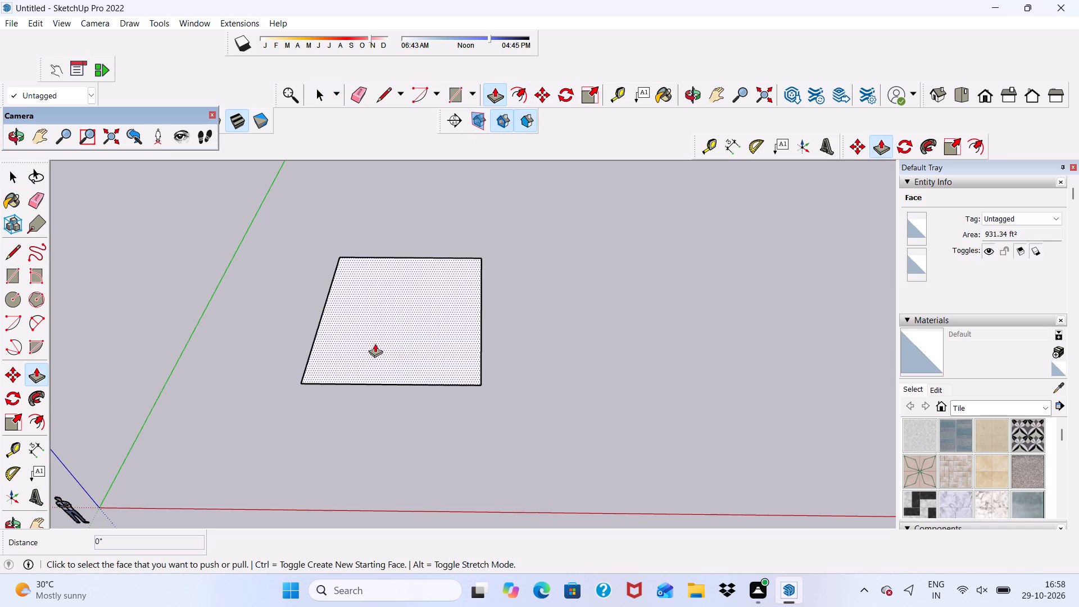
pyautogui.click(375, 341)
pyautogui.write("10'")
pyautogui.press('Return')
pyautogui.scroll(-2, 397, 357)
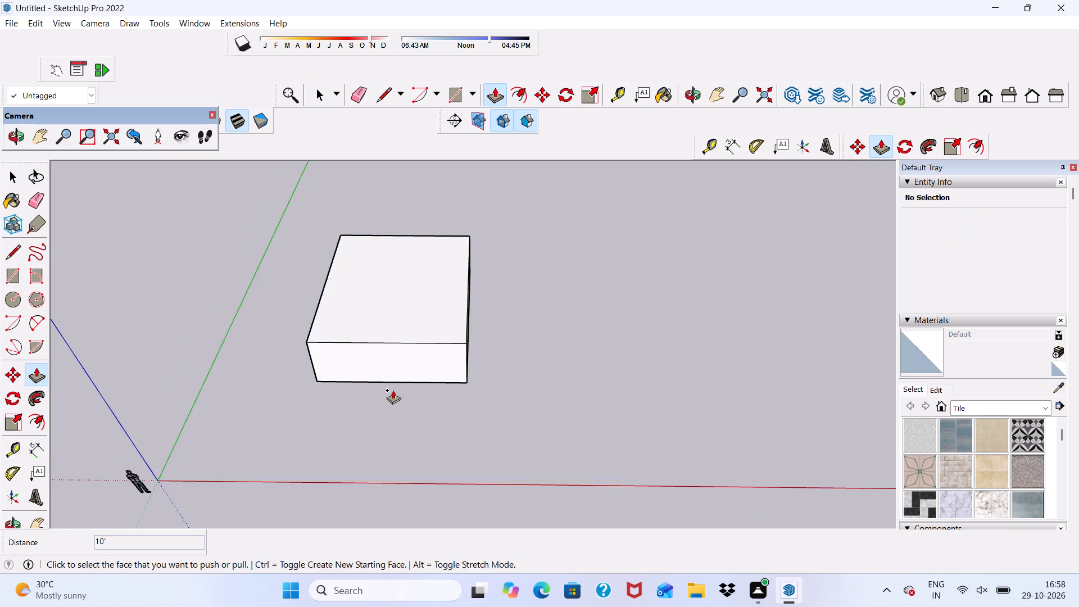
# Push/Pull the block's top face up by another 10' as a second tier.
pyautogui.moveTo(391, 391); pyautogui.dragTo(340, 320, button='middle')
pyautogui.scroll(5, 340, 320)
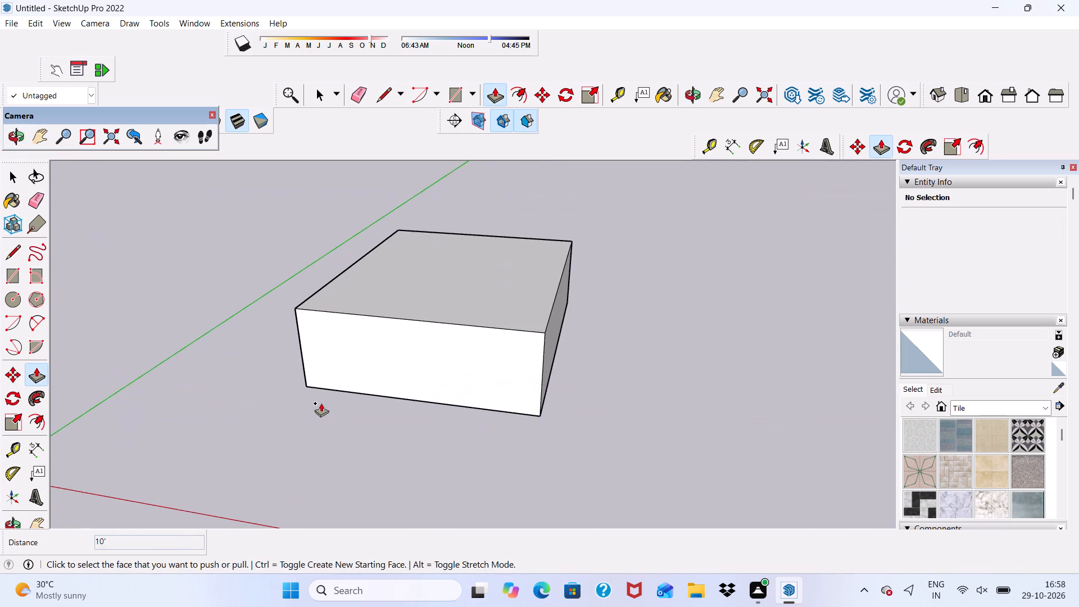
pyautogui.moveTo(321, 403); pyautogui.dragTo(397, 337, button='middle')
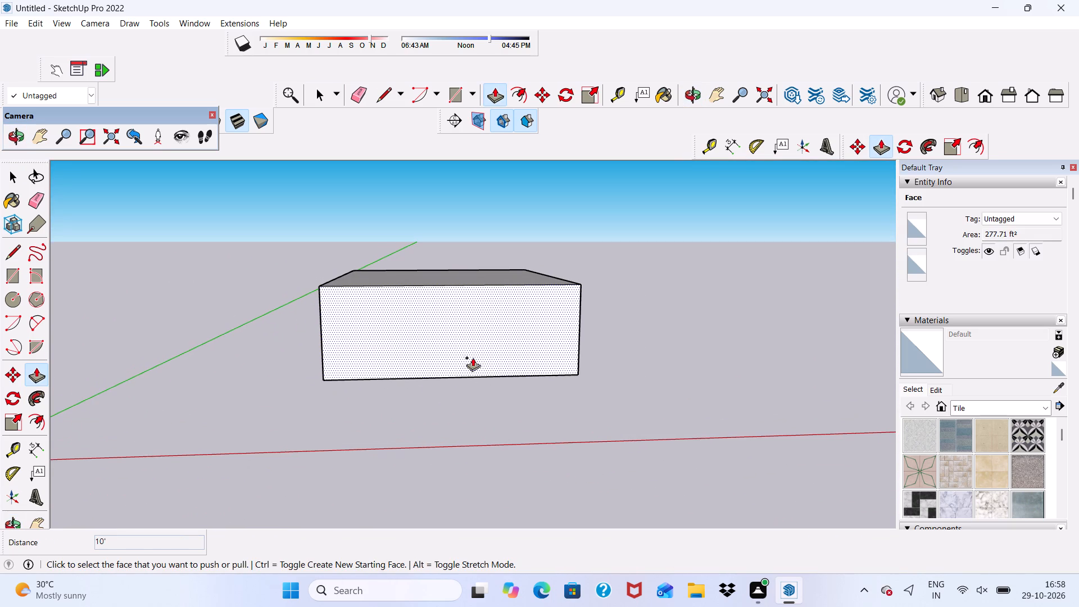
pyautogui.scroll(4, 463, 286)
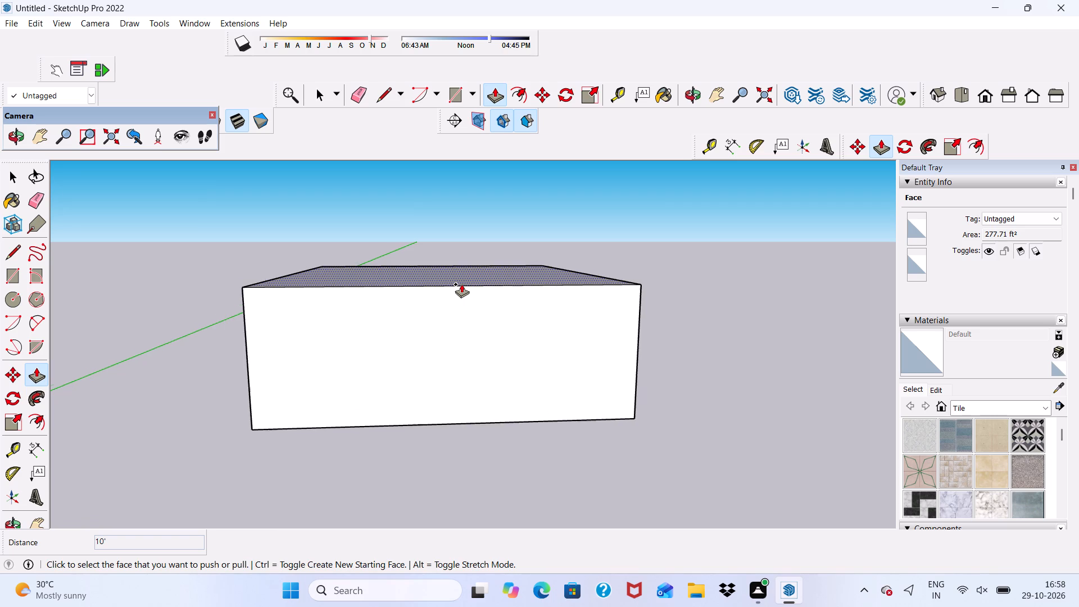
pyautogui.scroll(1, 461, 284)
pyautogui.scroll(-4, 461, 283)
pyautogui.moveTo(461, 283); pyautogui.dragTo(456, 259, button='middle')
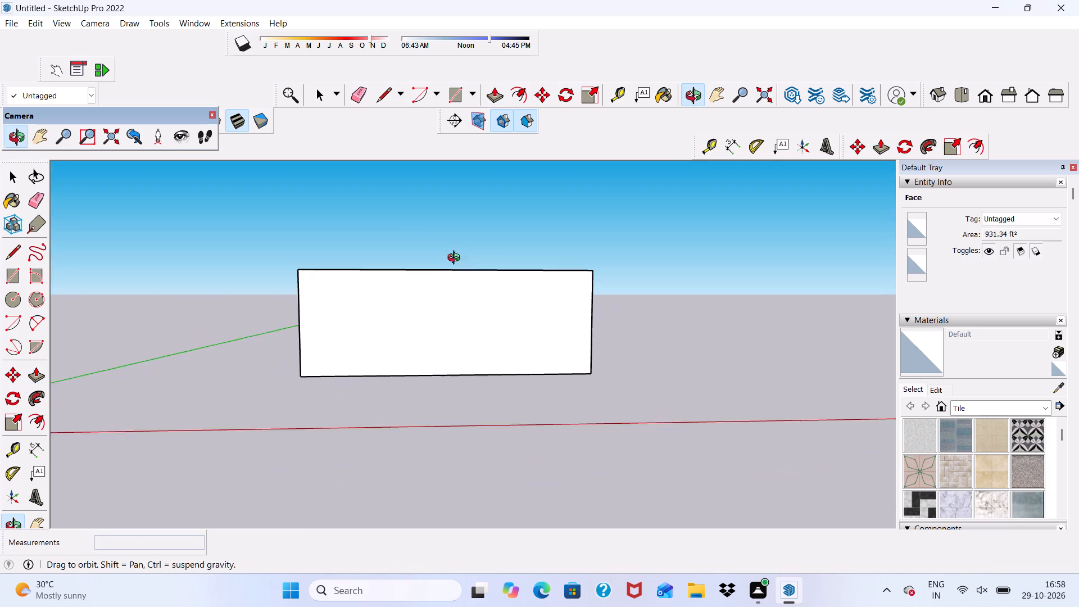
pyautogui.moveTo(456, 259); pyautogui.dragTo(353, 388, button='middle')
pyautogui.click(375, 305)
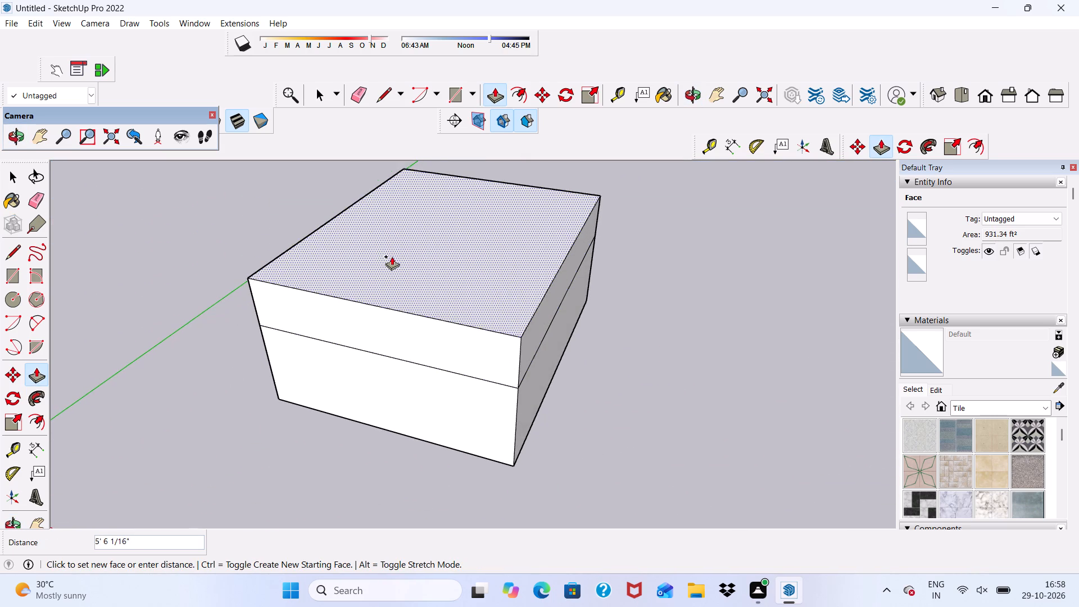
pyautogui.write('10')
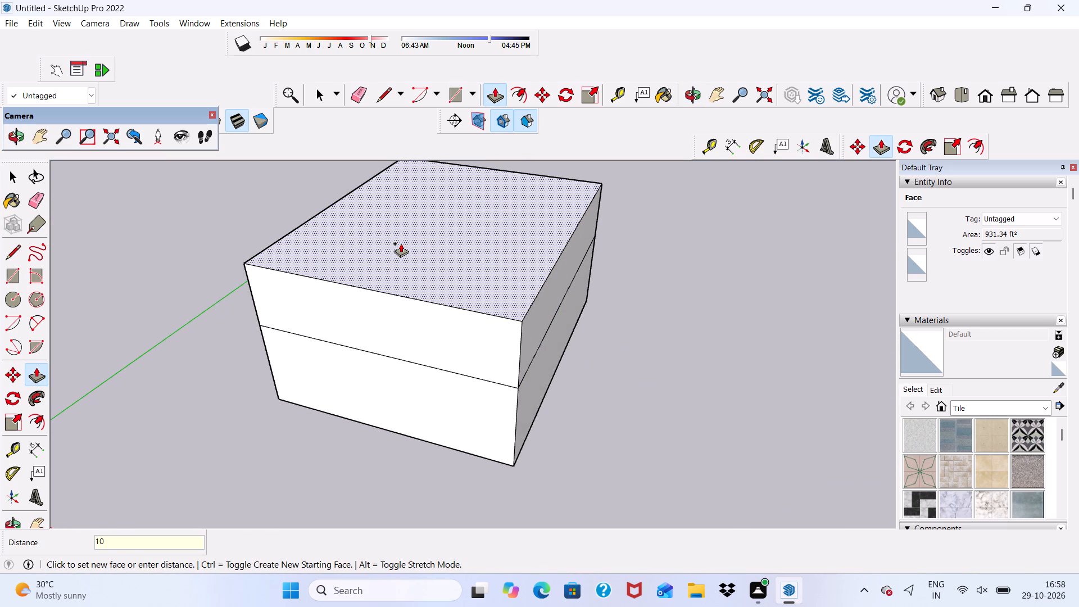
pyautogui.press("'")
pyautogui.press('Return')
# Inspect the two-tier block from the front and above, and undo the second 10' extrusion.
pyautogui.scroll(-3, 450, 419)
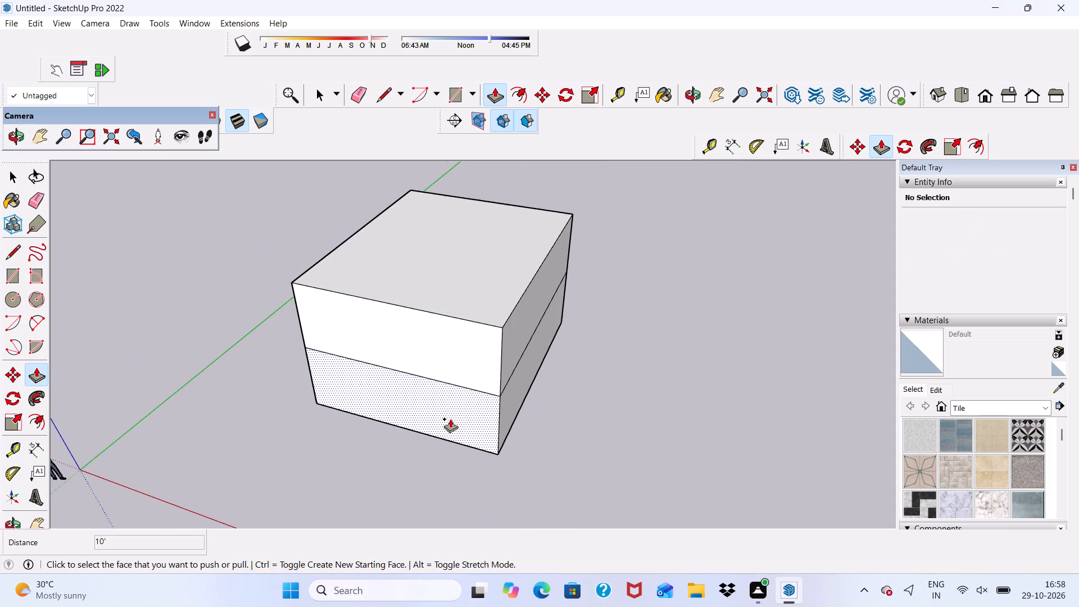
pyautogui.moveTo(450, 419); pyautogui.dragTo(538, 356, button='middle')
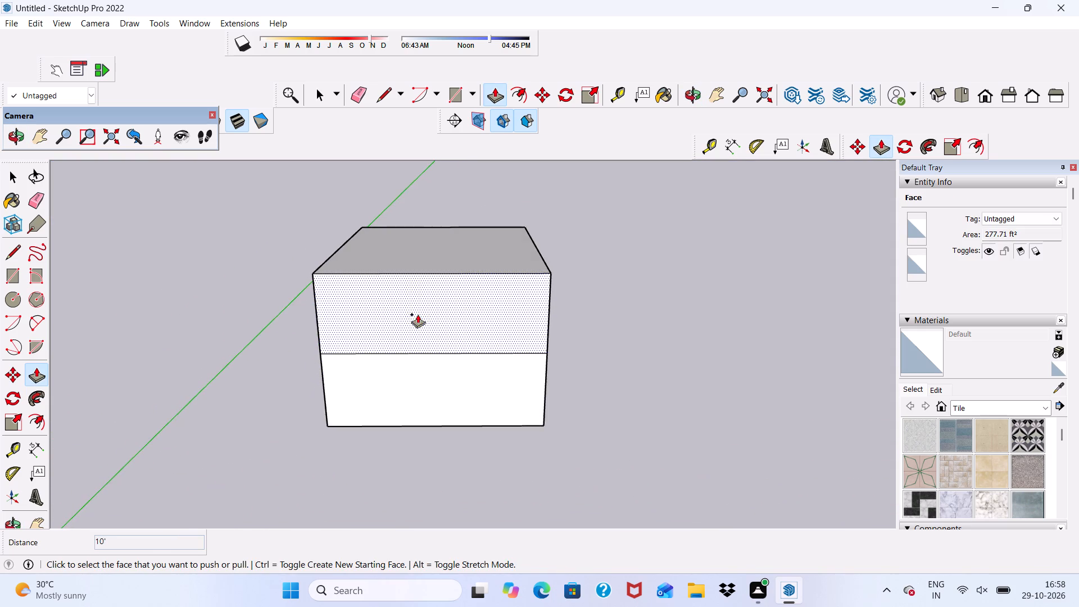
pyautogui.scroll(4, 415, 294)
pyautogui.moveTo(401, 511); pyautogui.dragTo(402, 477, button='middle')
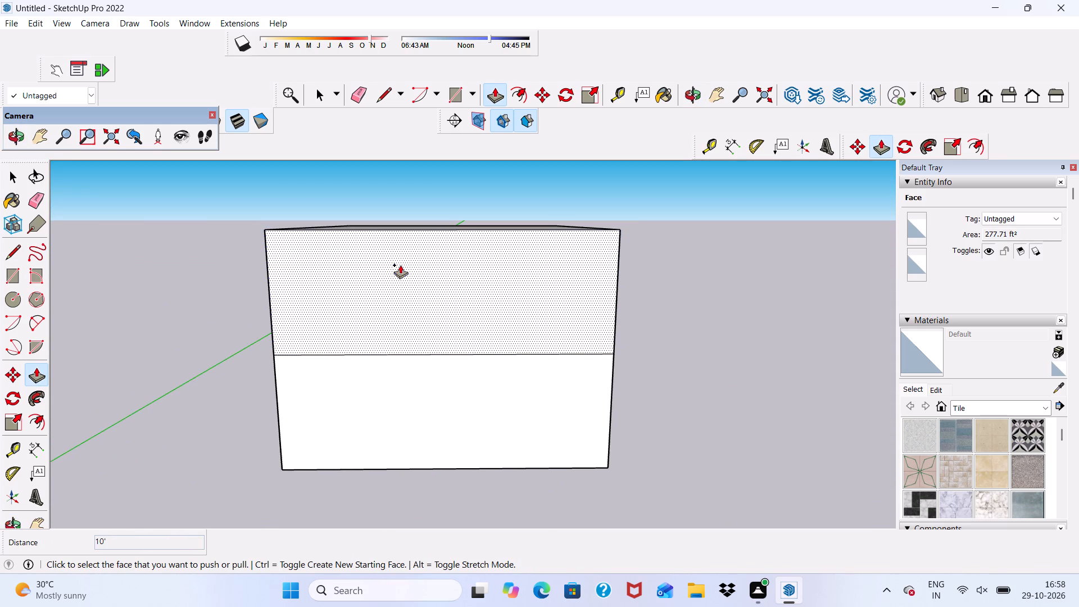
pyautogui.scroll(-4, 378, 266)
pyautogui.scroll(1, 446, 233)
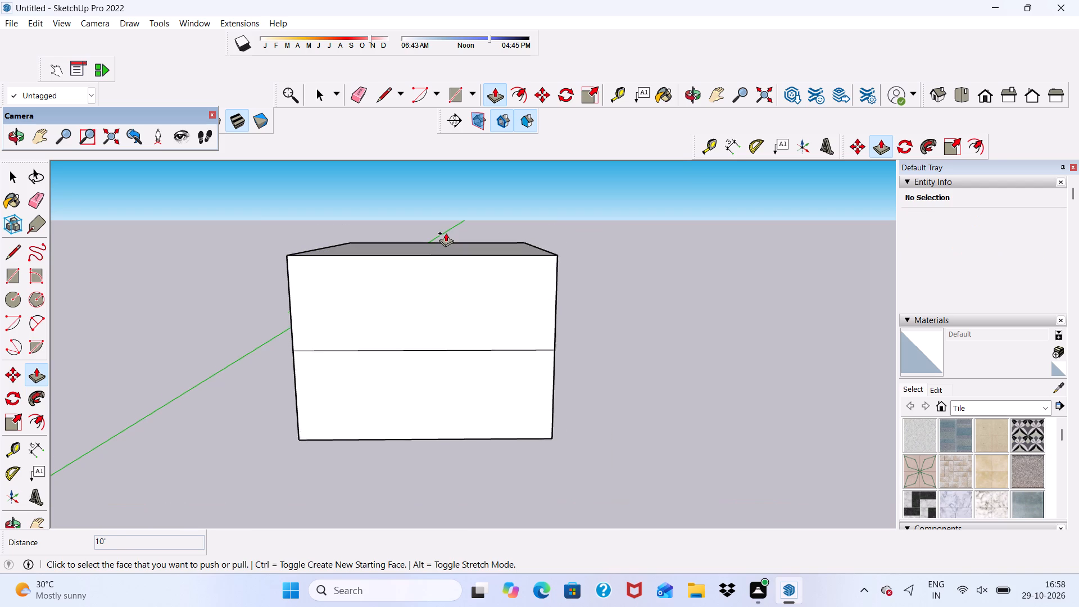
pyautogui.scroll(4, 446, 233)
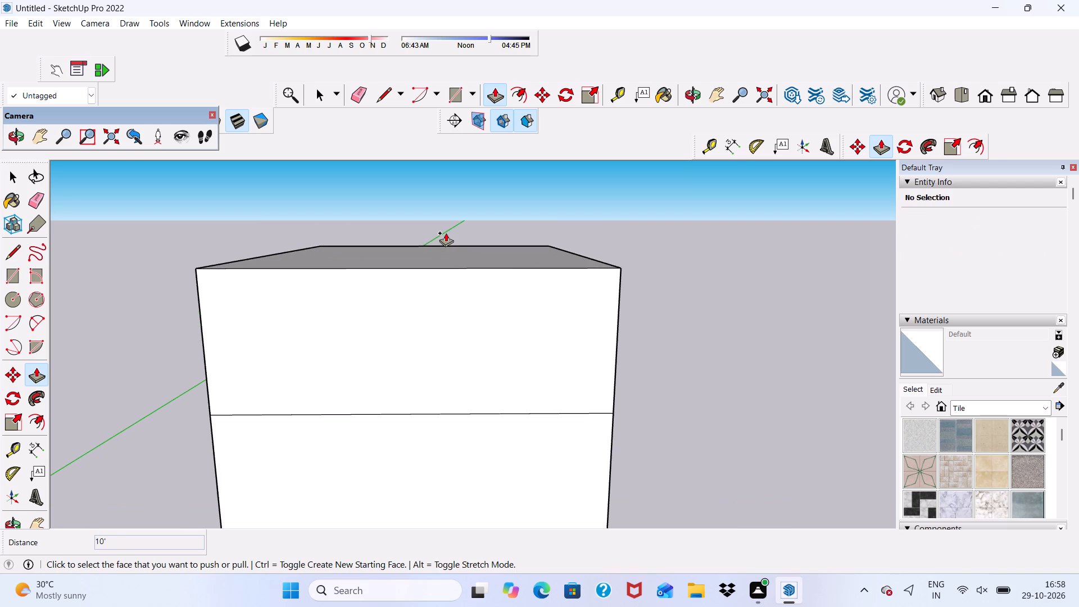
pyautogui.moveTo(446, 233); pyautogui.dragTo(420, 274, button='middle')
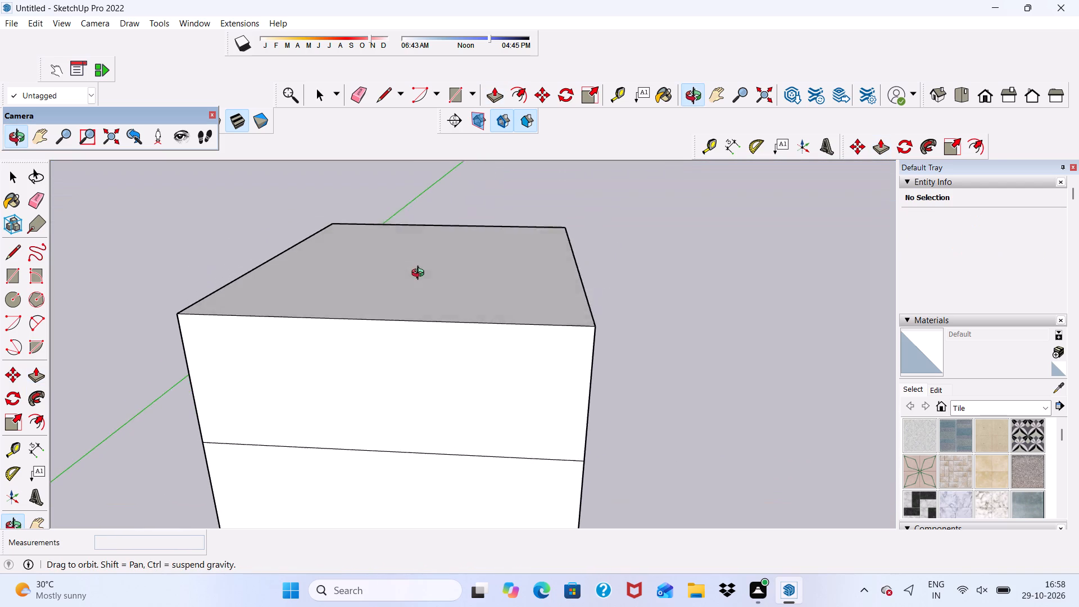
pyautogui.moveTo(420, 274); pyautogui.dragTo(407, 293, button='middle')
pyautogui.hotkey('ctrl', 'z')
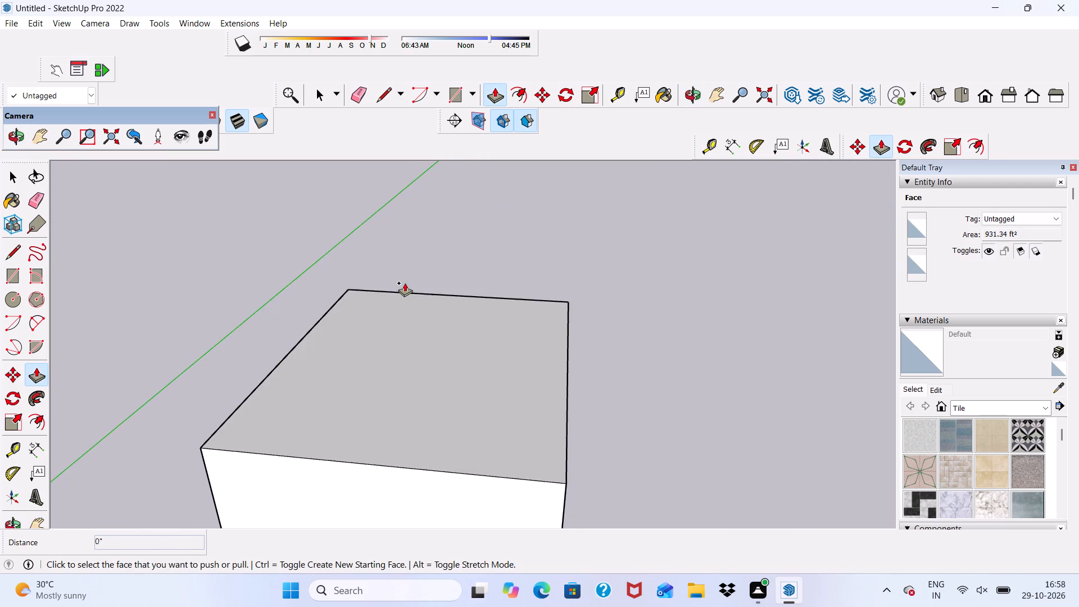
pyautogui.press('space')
# Offset the outline of the block's top face inward by 9" to mark the wall thickness.
pyautogui.scroll(-5, 690, 292)
pyautogui.moveTo(527, 349); pyautogui.dragTo(497, 439, button='middle')
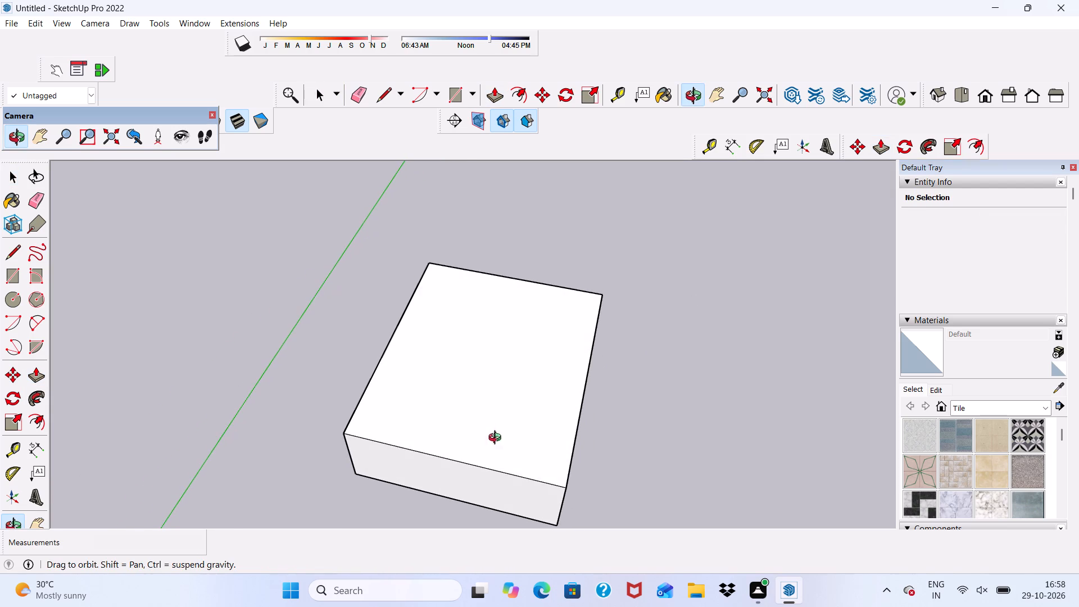
pyautogui.moveTo(497, 439); pyautogui.dragTo(496, 439, button='middle')
pyautogui.click(520, 96)
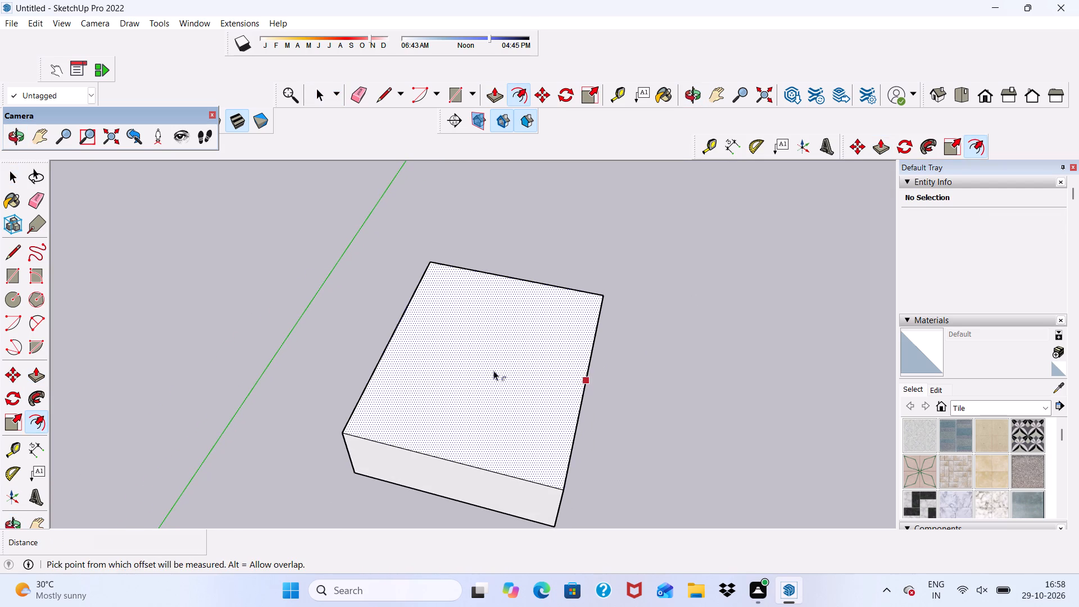
pyautogui.click(398, 382)
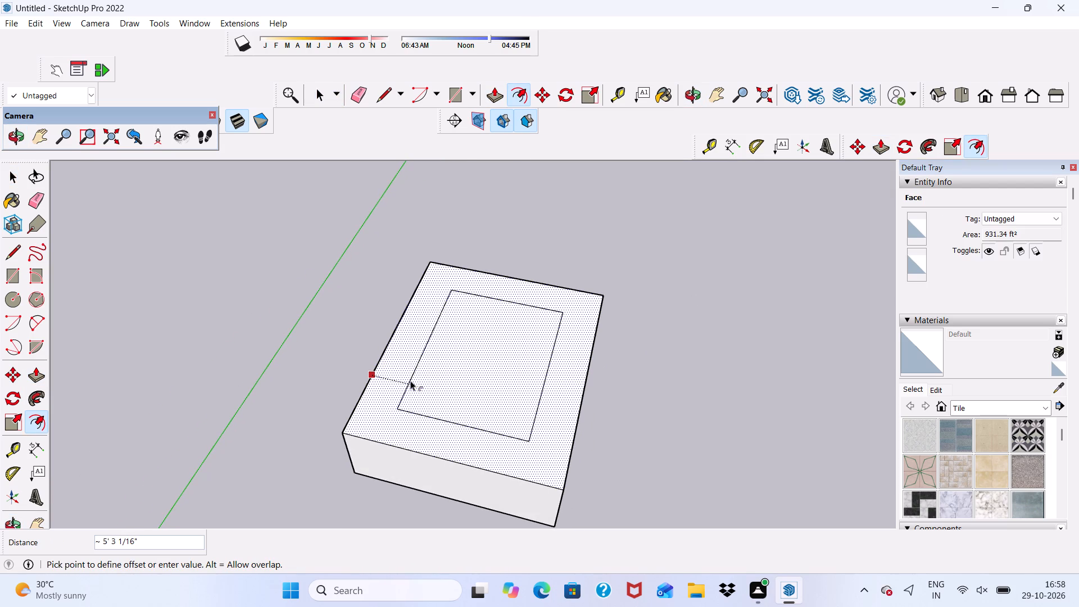
pyautogui.press('9')
pyautogui.hotkey('shift', '"')
pyautogui.press('Return')
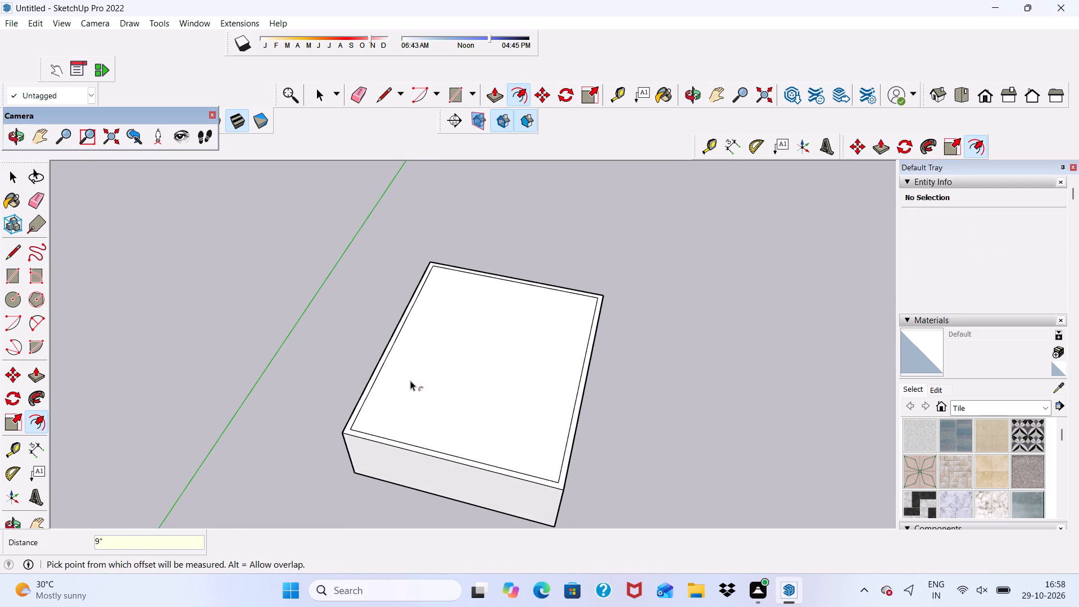
pyautogui.press('space')
# Place a Tape Measure guide across the top face, parallel to its front edge and about 5' 8" in from it.
pyautogui.scroll(-3, 439, 411)
pyautogui.moveTo(452, 483); pyautogui.dragTo(472, 482, button='middle')
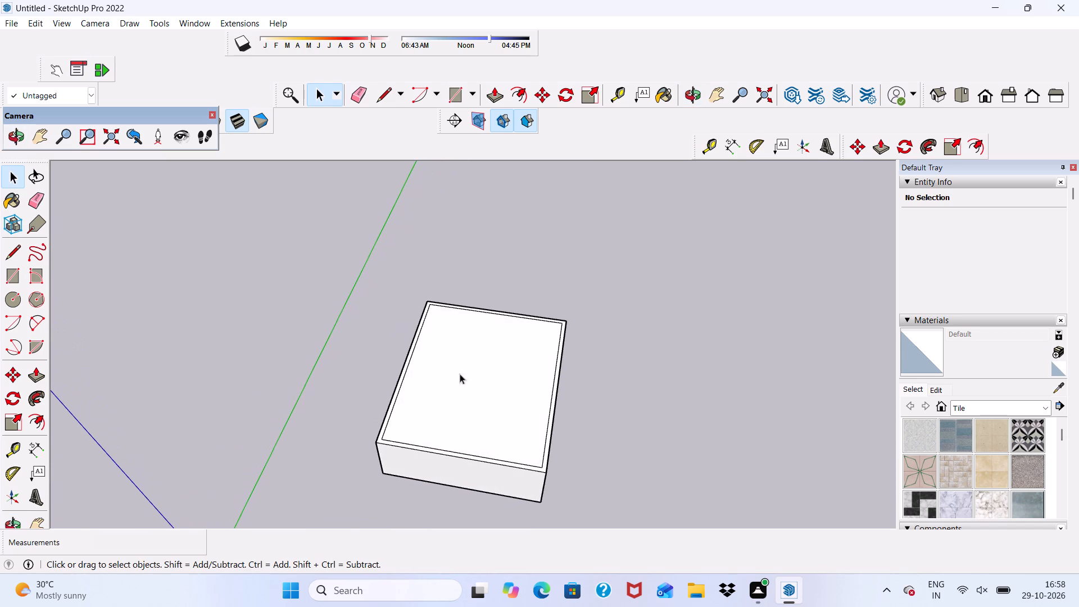
pyautogui.scroll(3, 605, 84)
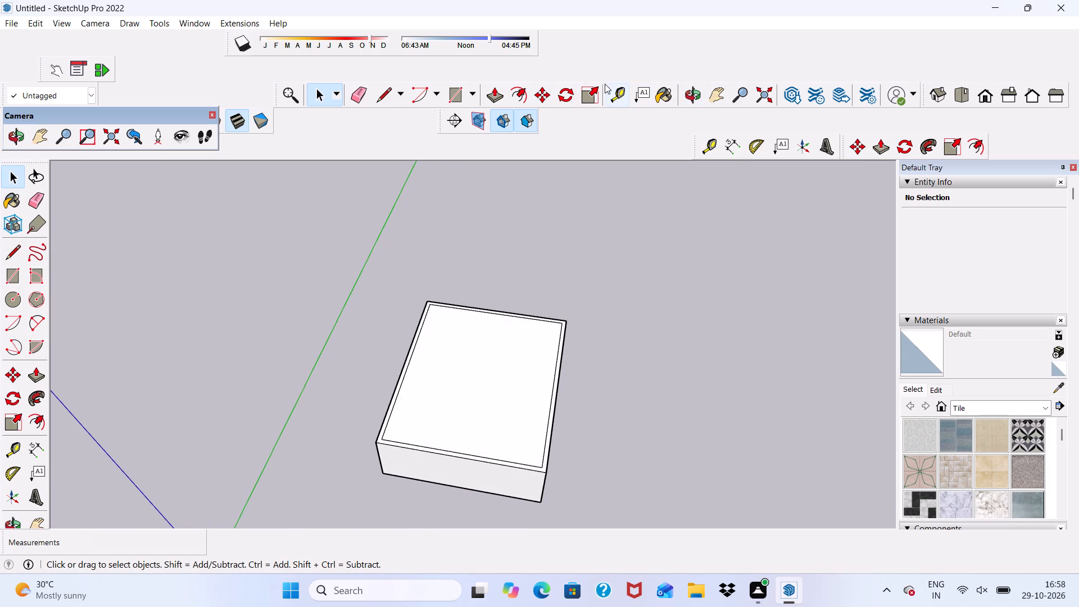
pyautogui.scroll(1, 605, 84)
pyautogui.scroll(-1, 621, 93)
pyautogui.click(615, 91)
pyautogui.scroll(-4, 459, 538)
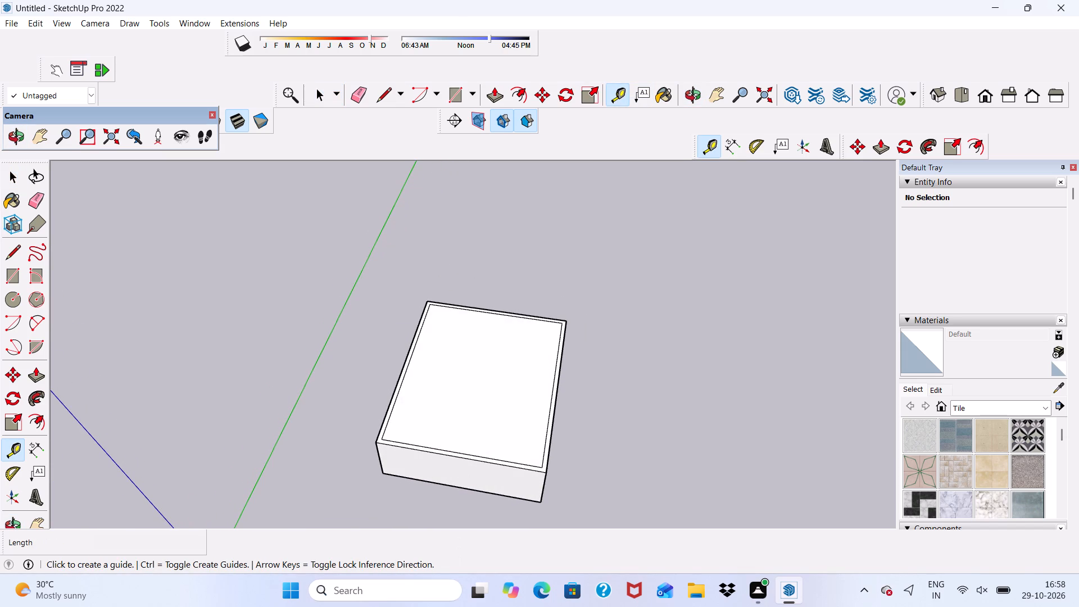
pyautogui.scroll(6, 444, 587)
pyautogui.scroll(-1, 445, 543)
pyautogui.scroll(4, 365, 481)
pyautogui.scroll(6, 468, 454)
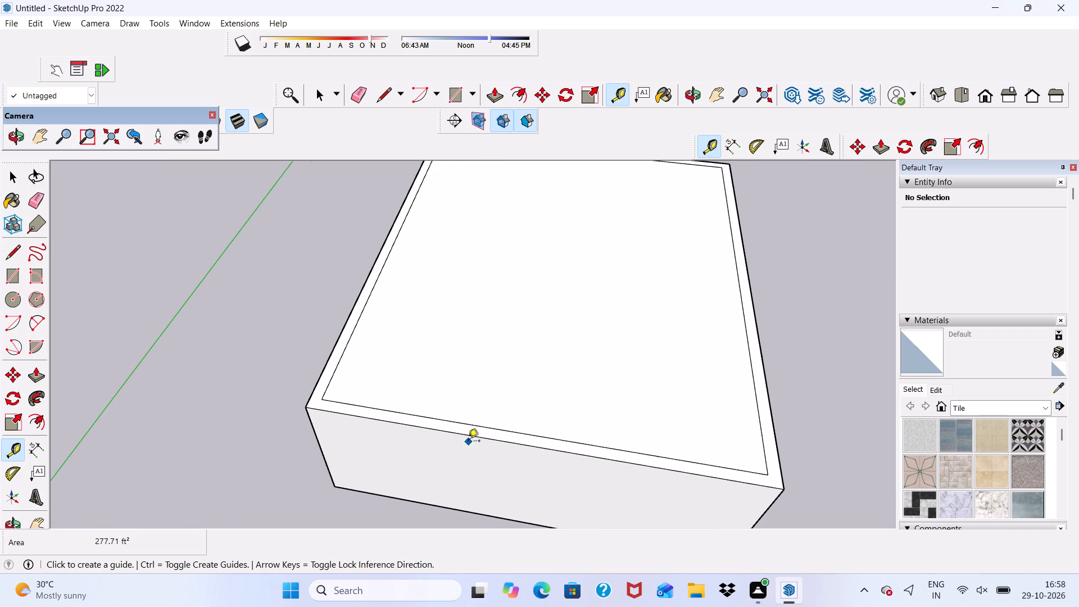
pyautogui.click(464, 432)
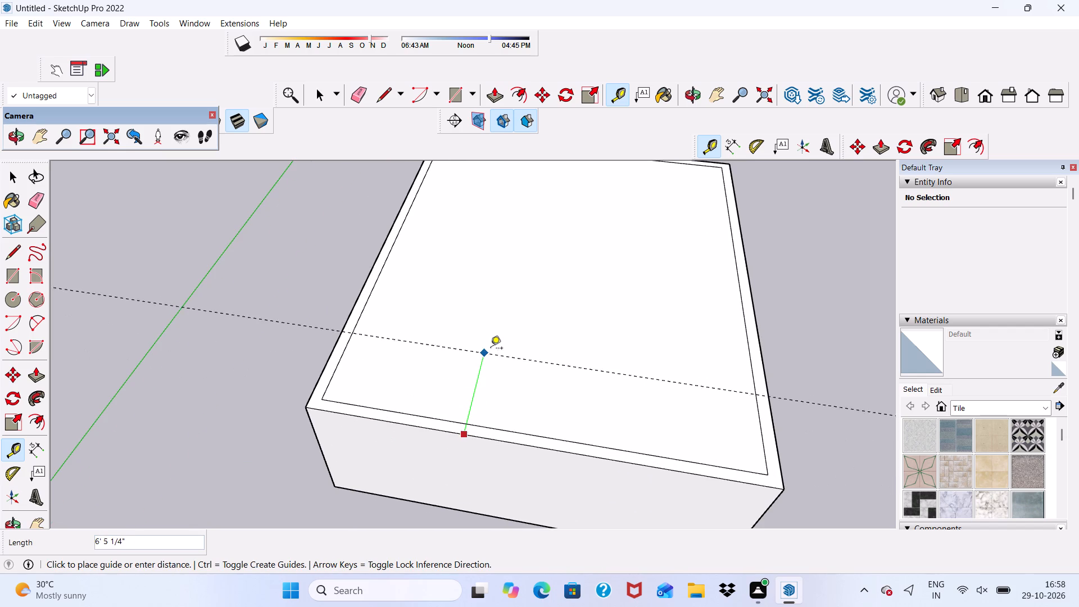
pyautogui.scroll(-5, 509, 354)
pyautogui.moveTo(574, 376); pyautogui.dragTo(674, 379, button='middle')
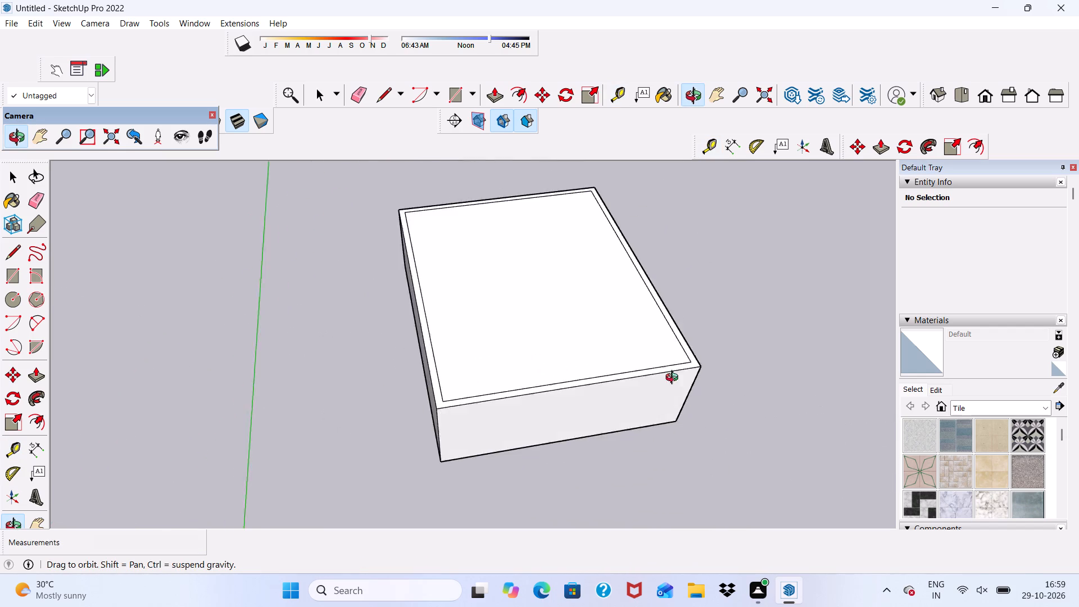
pyautogui.moveTo(674, 379); pyautogui.dragTo(676, 321, button='middle')
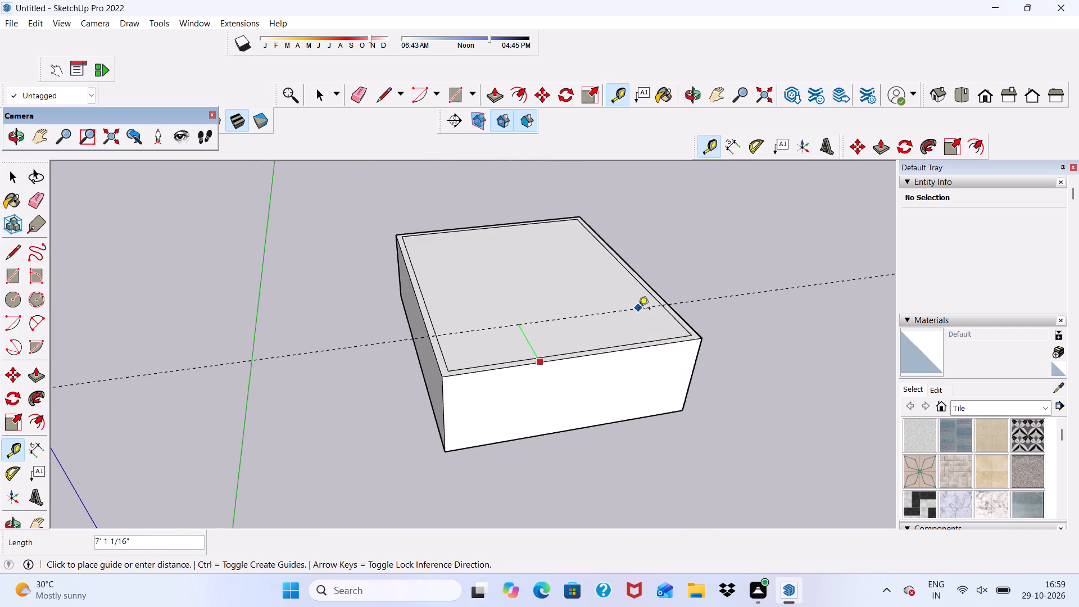
pyautogui.click(638, 316)
# Add a second guide parallel to the first one at a distance of 6".
pyautogui.scroll(2, 506, 310)
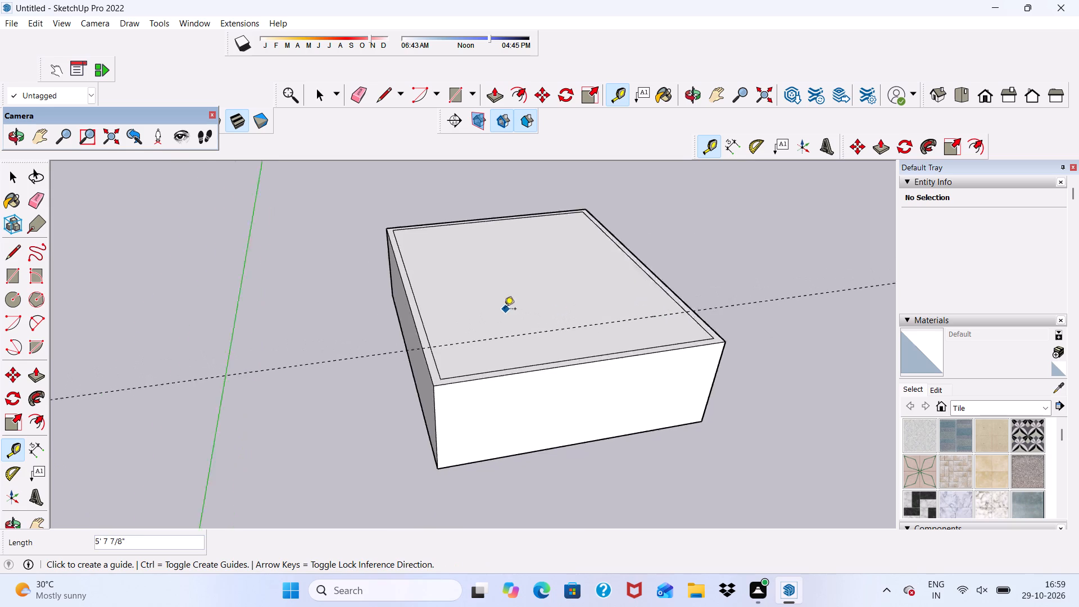
pyautogui.scroll(3, 504, 310)
pyautogui.click(500, 351)
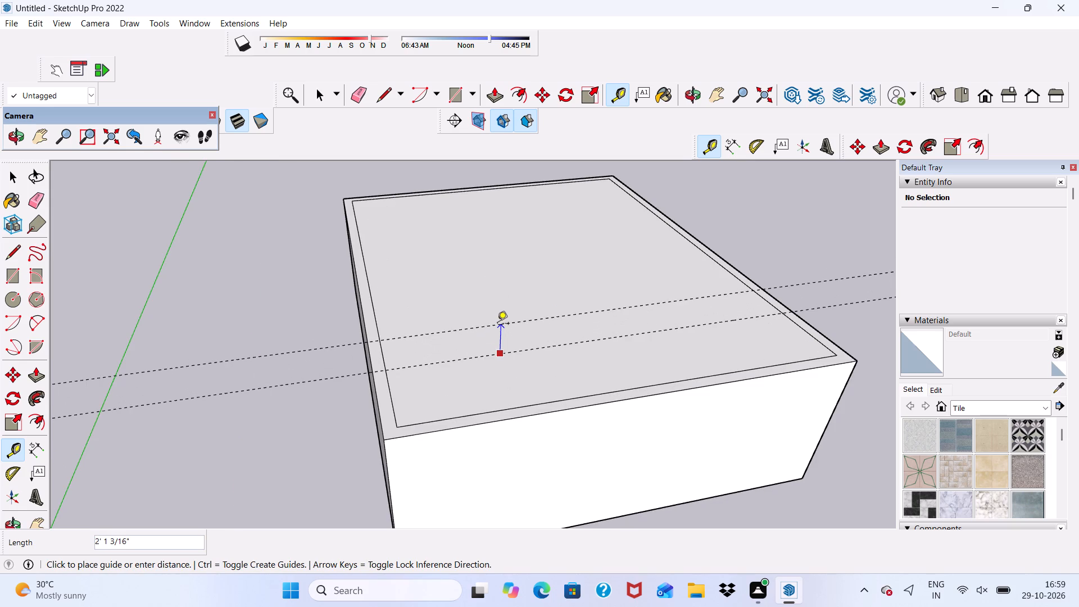
pyautogui.press('6')
pyautogui.hotkey('shift', '"')
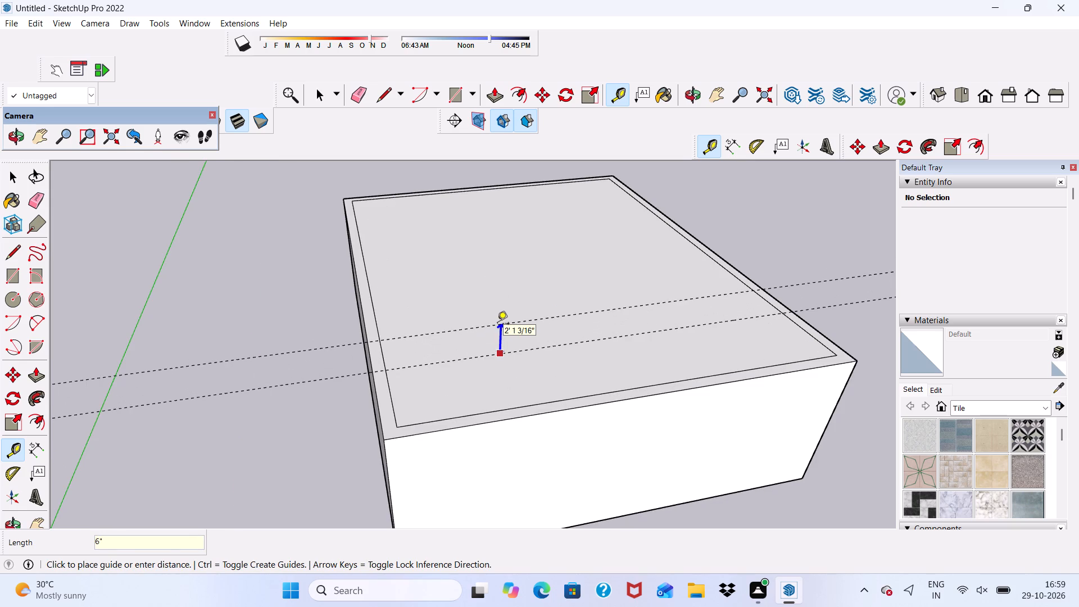
pyautogui.press('Return')
pyautogui.press('space')
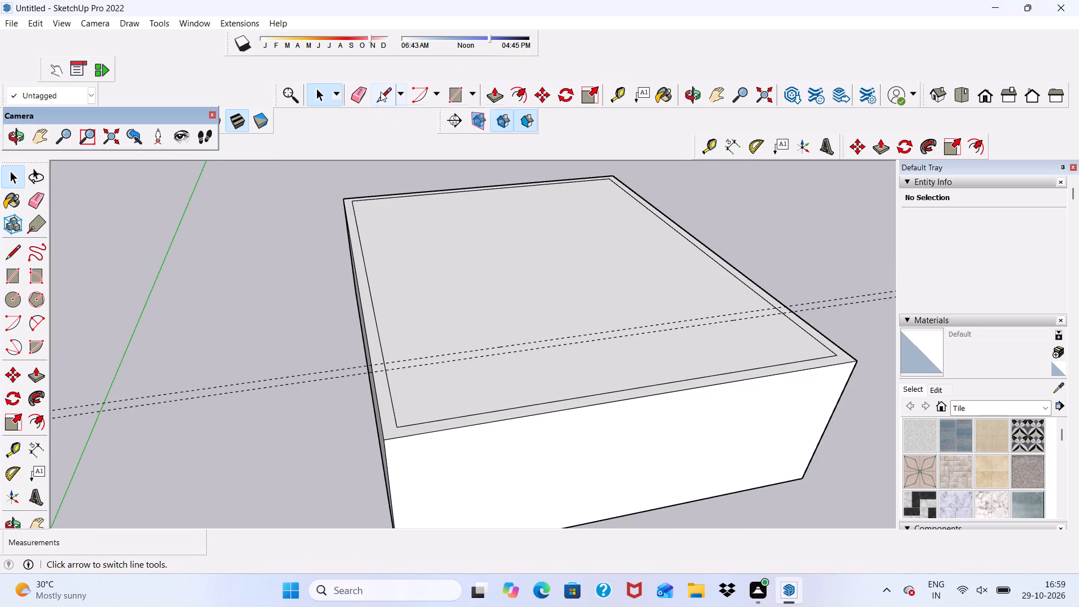
# Draw a line about 26' 3" long along the guide nearer the front edge, between the inner offset edges.
pyautogui.click(380, 92)
pyautogui.scroll(-3, 421, 350)
pyautogui.moveTo(465, 362); pyautogui.dragTo(433, 434, button='middle')
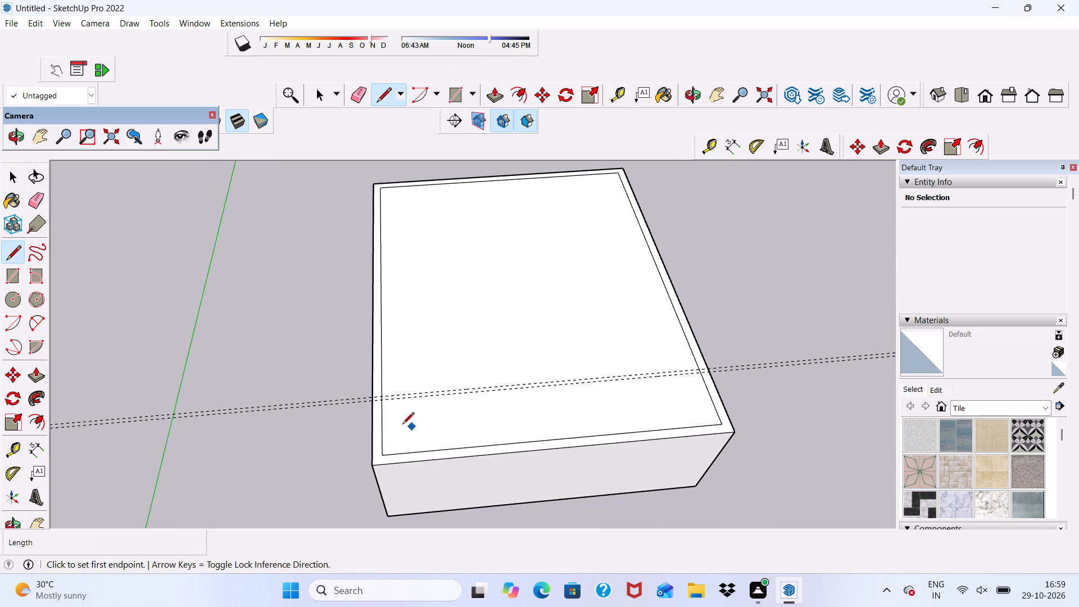
pyautogui.scroll(6, 375, 415)
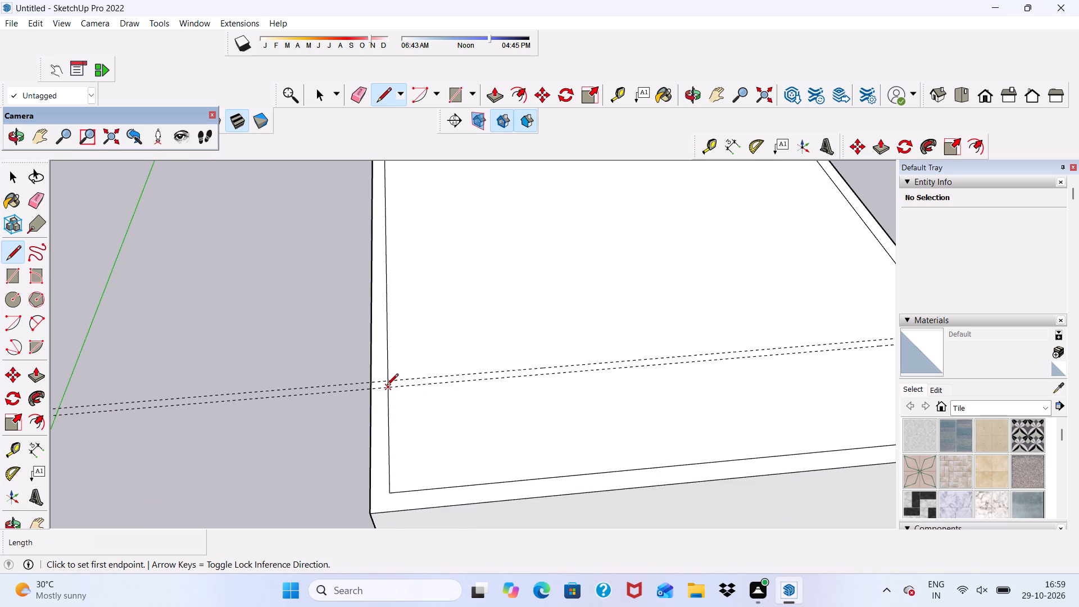
pyautogui.click(387, 386)
pyautogui.scroll(-4, 537, 393)
pyautogui.scroll(-5, 396, 321)
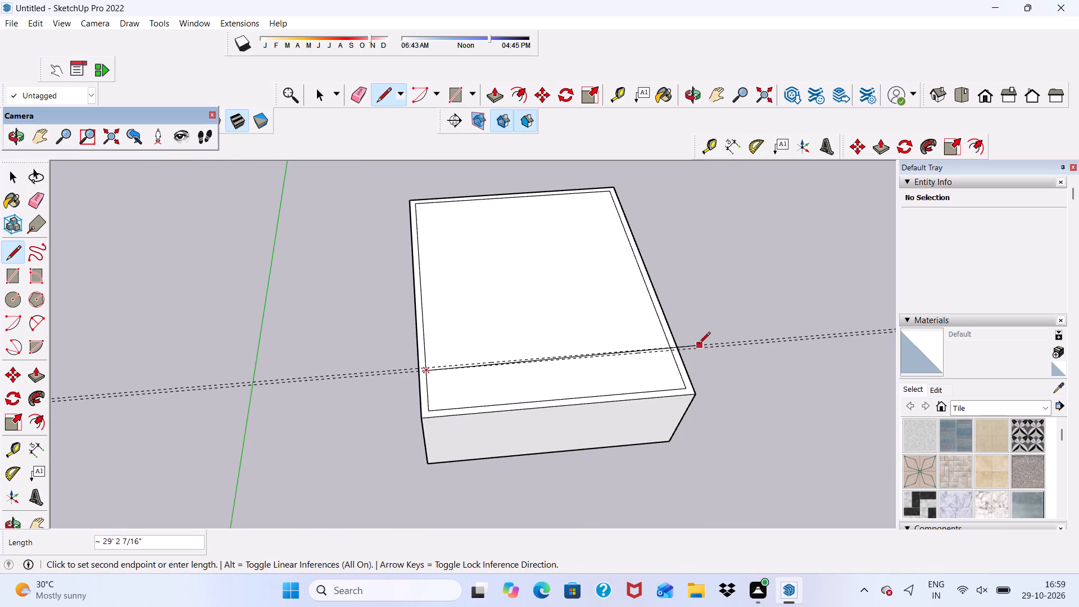
pyautogui.scroll(11, 699, 345)
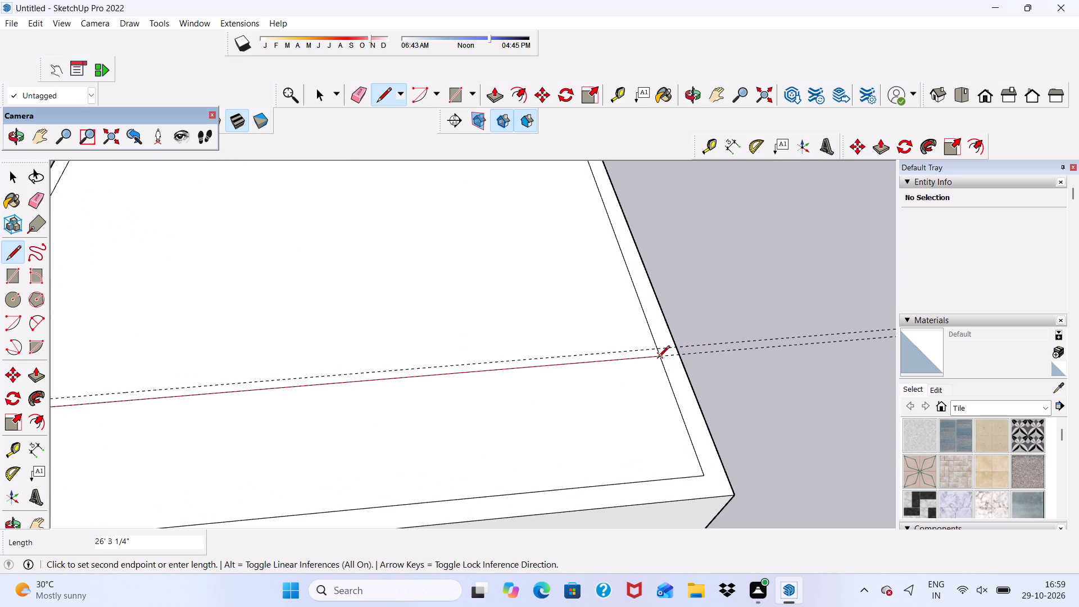
pyautogui.click(658, 358)
pyautogui.scroll(5, 659, 350)
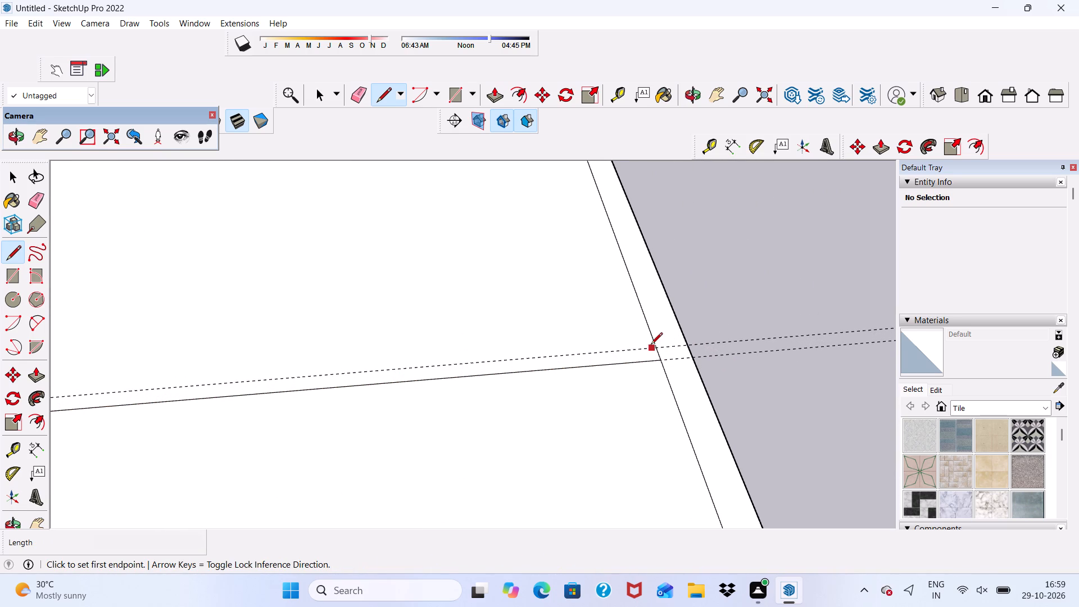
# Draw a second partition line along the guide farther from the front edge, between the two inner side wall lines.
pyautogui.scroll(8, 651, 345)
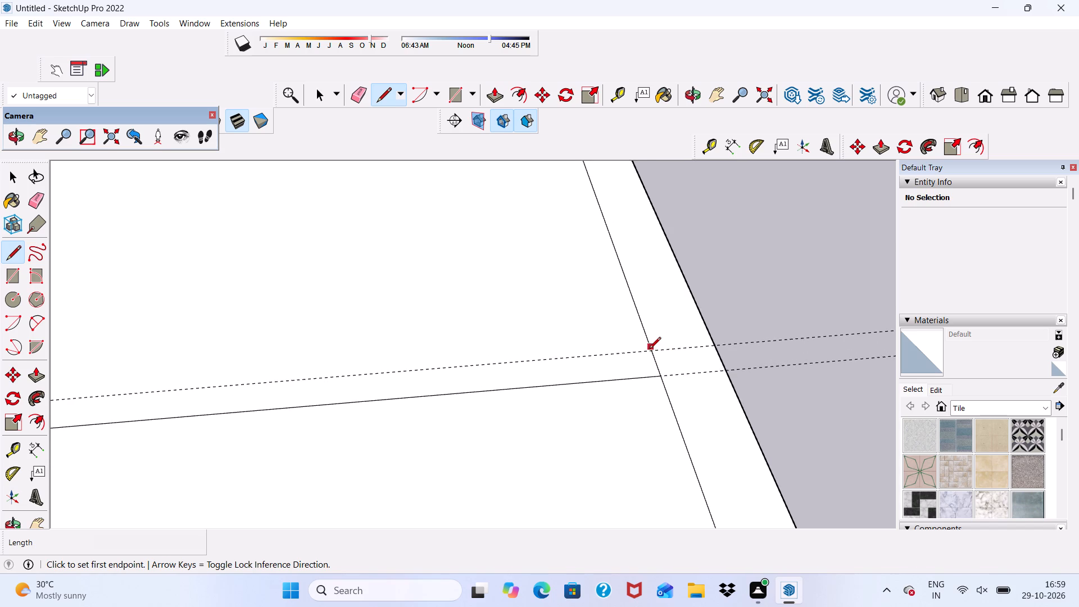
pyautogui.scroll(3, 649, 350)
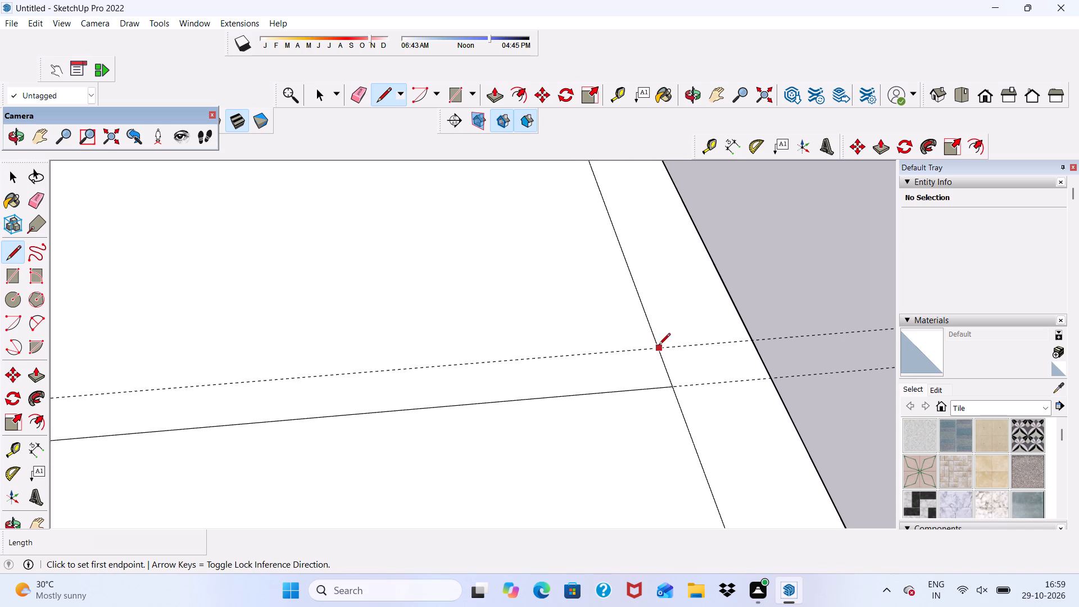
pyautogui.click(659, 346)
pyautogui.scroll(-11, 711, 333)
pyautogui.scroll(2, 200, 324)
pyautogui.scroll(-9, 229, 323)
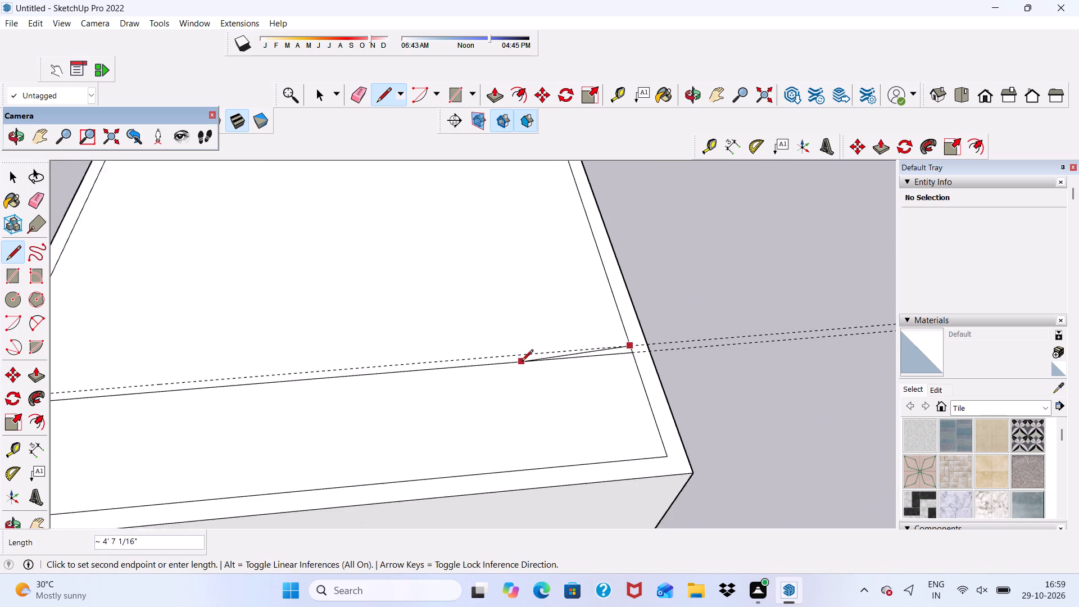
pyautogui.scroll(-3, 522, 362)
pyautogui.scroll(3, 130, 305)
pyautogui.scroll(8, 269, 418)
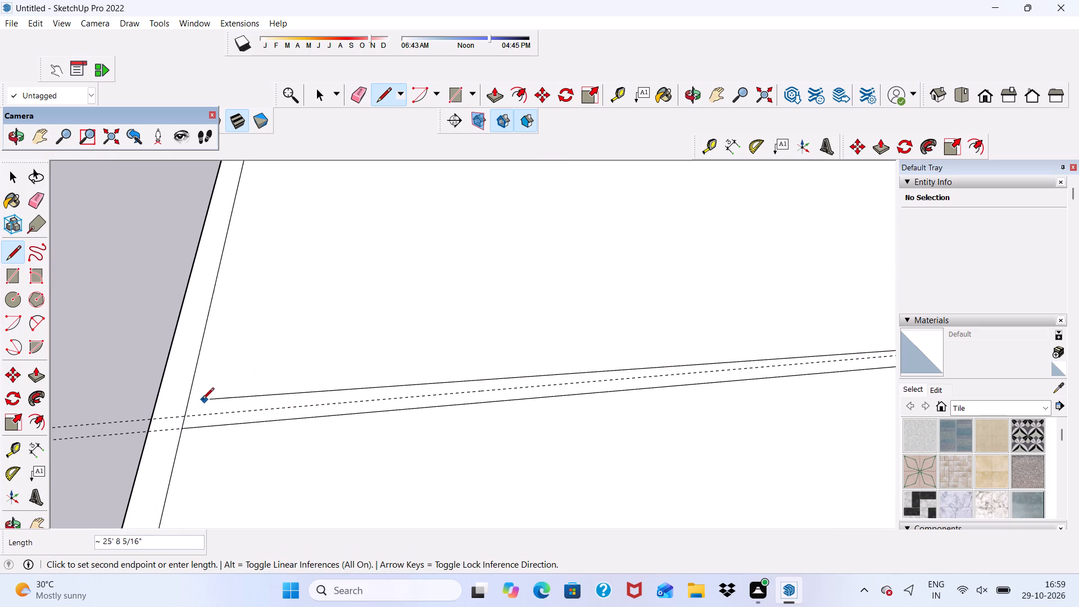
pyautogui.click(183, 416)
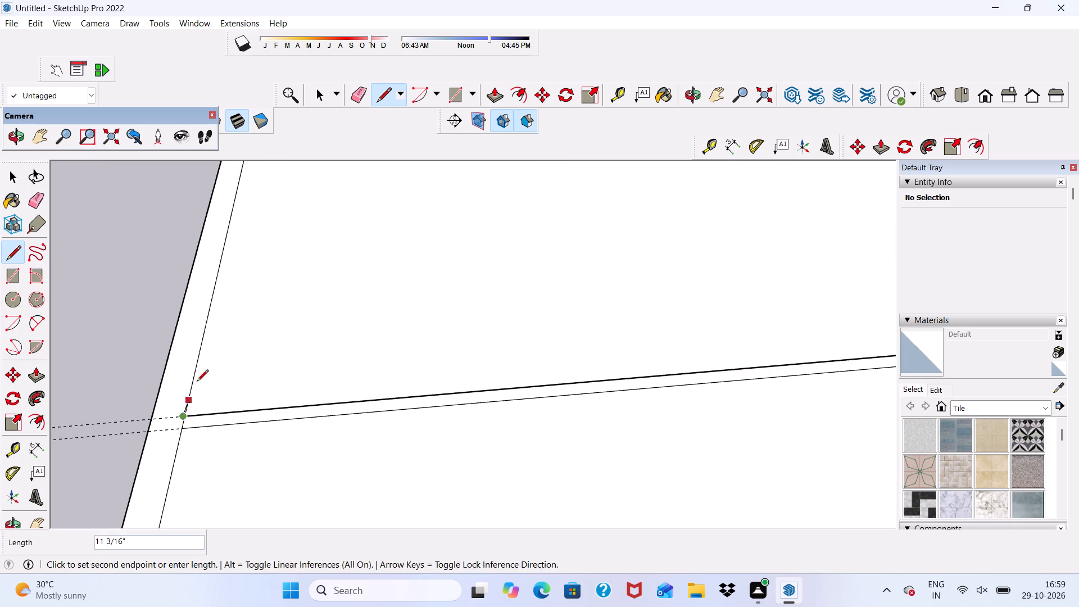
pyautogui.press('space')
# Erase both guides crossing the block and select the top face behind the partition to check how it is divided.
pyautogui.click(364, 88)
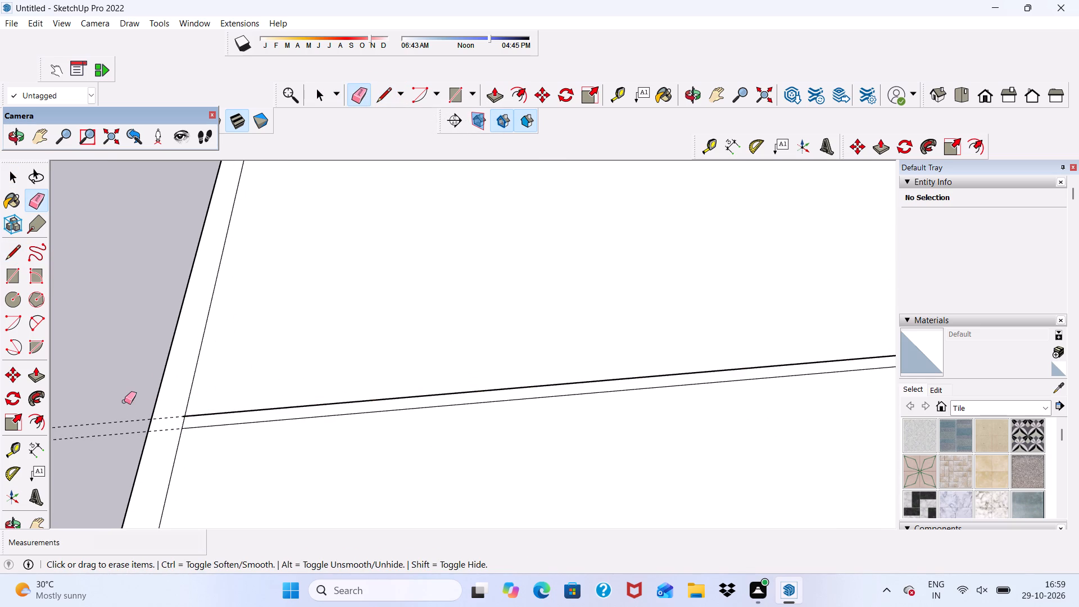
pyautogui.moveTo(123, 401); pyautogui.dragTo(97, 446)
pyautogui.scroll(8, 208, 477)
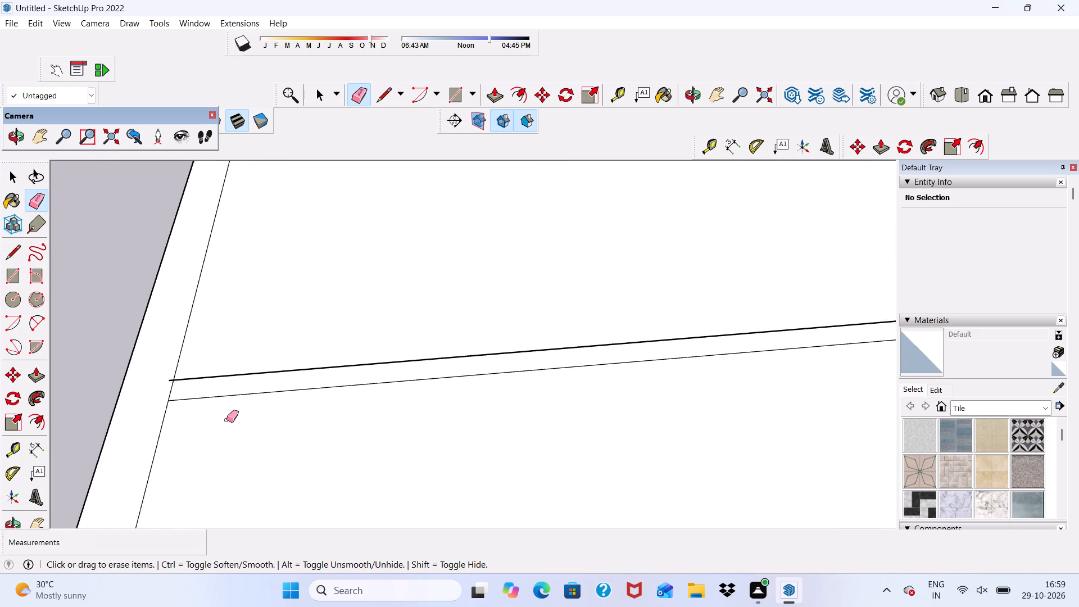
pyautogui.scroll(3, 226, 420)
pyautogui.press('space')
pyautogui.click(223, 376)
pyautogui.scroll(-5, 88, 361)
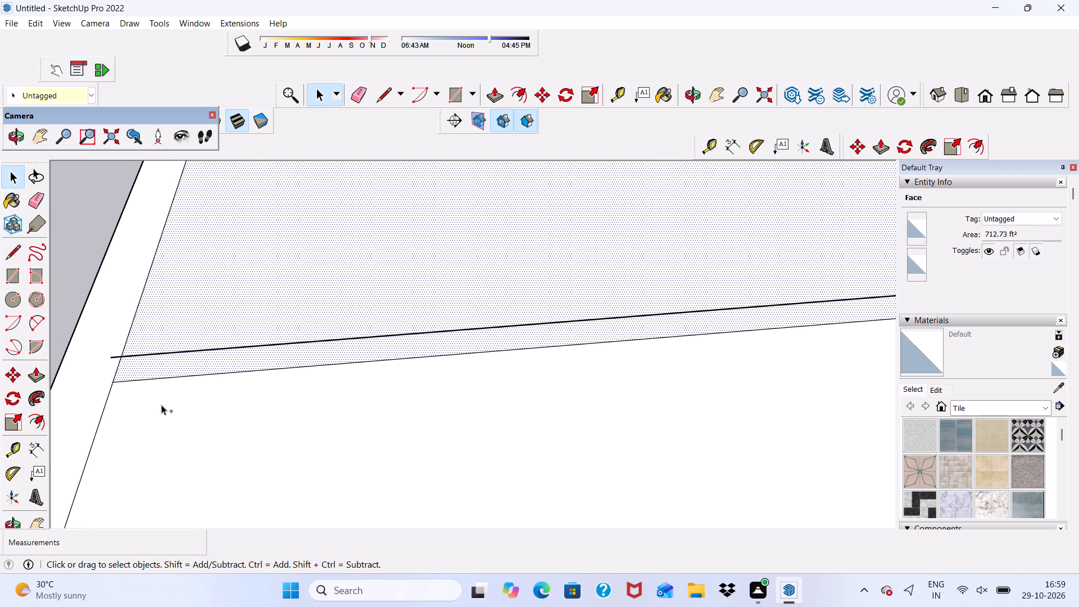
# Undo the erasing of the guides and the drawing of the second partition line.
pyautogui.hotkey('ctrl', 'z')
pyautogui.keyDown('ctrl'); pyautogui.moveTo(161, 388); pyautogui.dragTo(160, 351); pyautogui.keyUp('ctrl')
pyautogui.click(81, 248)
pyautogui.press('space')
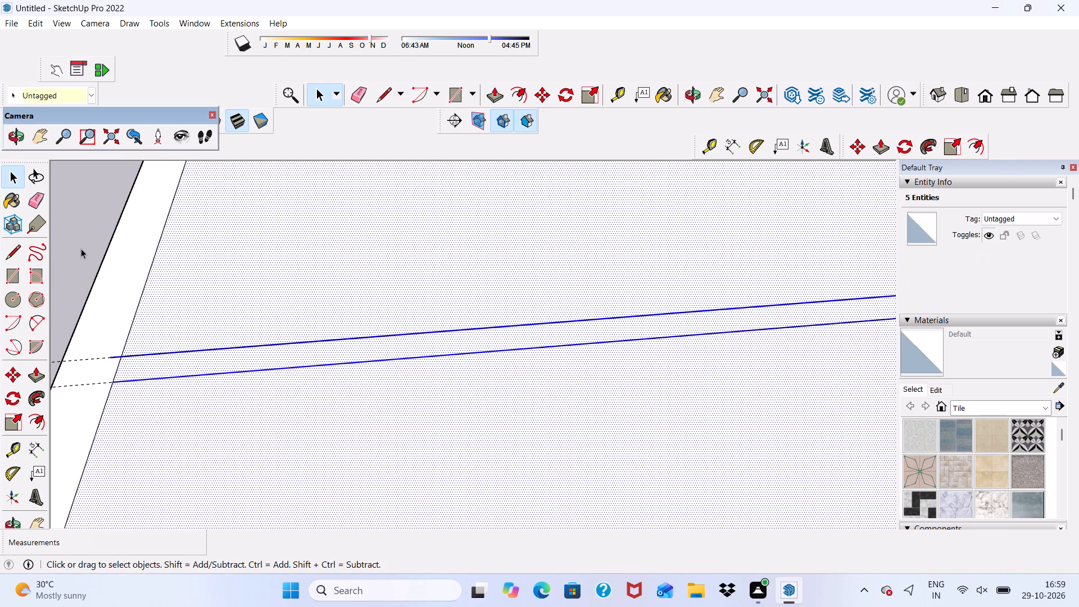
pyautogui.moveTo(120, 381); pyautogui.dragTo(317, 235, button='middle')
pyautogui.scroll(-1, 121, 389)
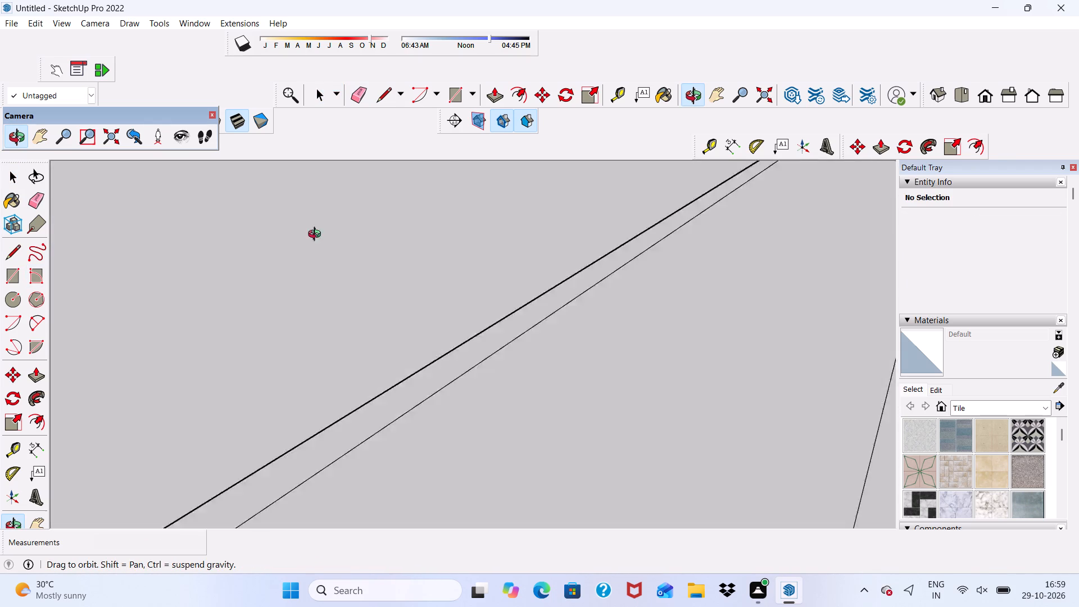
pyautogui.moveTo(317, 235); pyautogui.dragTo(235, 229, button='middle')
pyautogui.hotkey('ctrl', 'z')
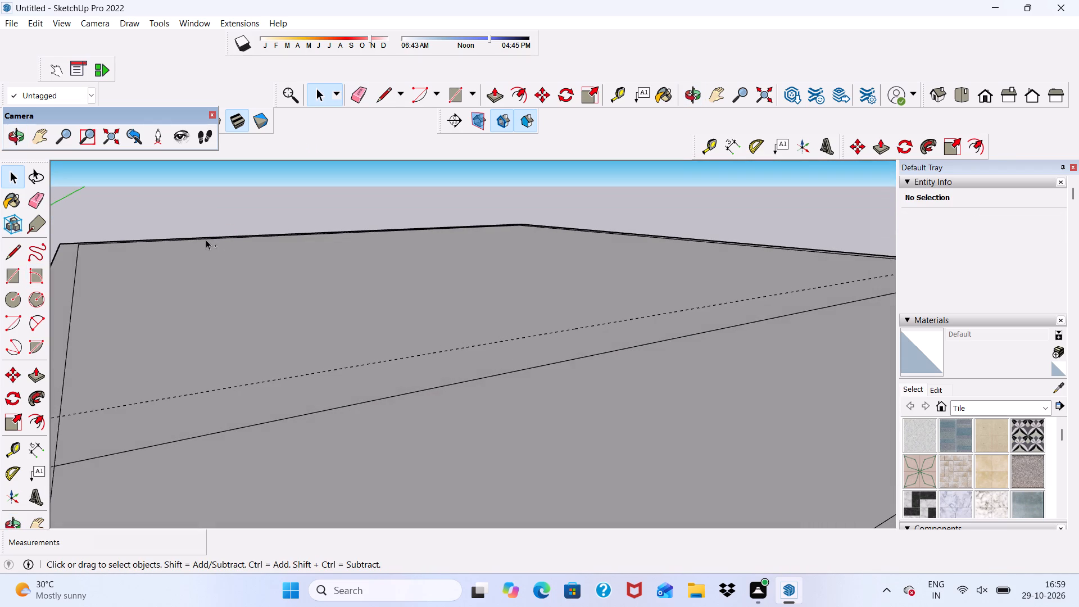
# Erase the guide that lies farther from the front edge, keeping the drawn partition line.
pyautogui.click(361, 85)
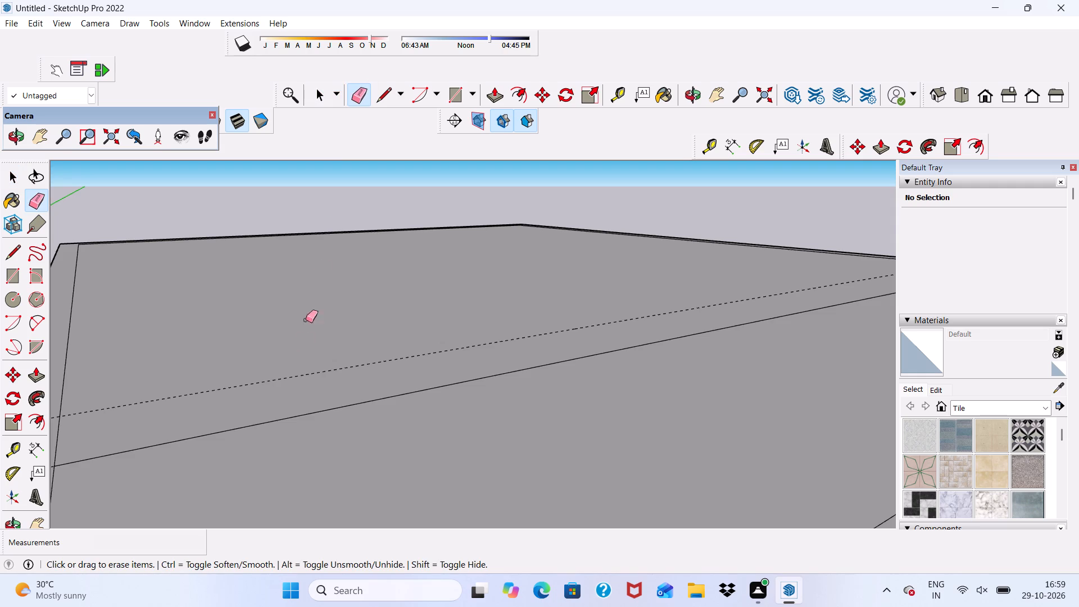
pyautogui.moveTo(279, 375); pyautogui.dragTo(280, 370)
pyautogui.moveTo(286, 349); pyautogui.dragTo(293, 386)
pyautogui.press('space')
# Place a new Tape Measure guide parallel to the partition line, 6" away from it on the side away from the front edge.
pyautogui.scroll(-4, 316, 346)
pyautogui.moveTo(428, 324); pyautogui.dragTo(430, 328, button='middle')
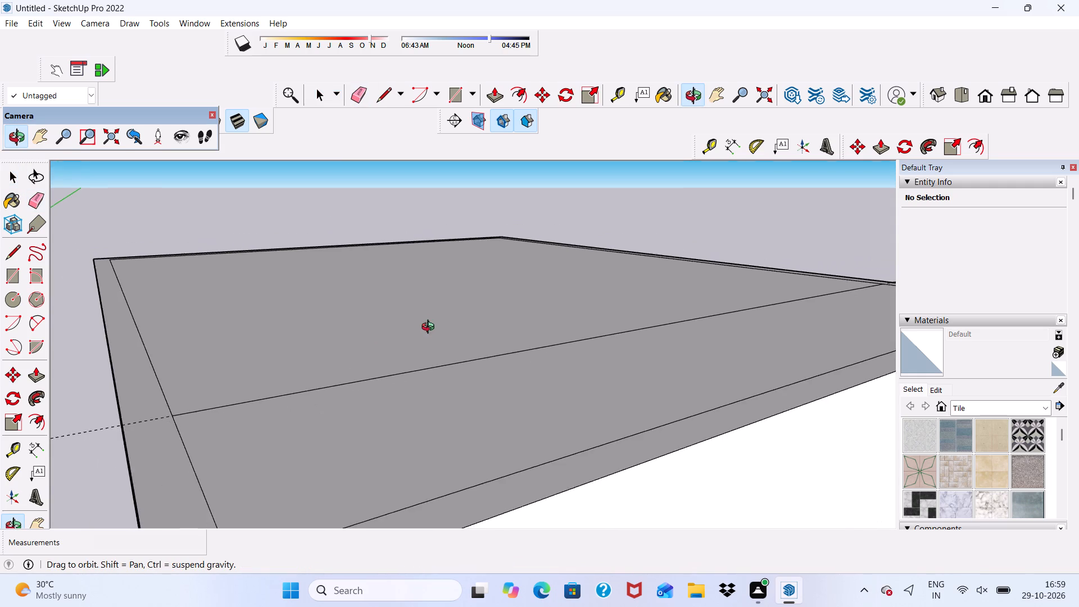
pyautogui.moveTo(430, 328); pyautogui.dragTo(455, 411, button='middle')
pyautogui.scroll(1, 462, 350)
pyautogui.scroll(-5, 457, 262)
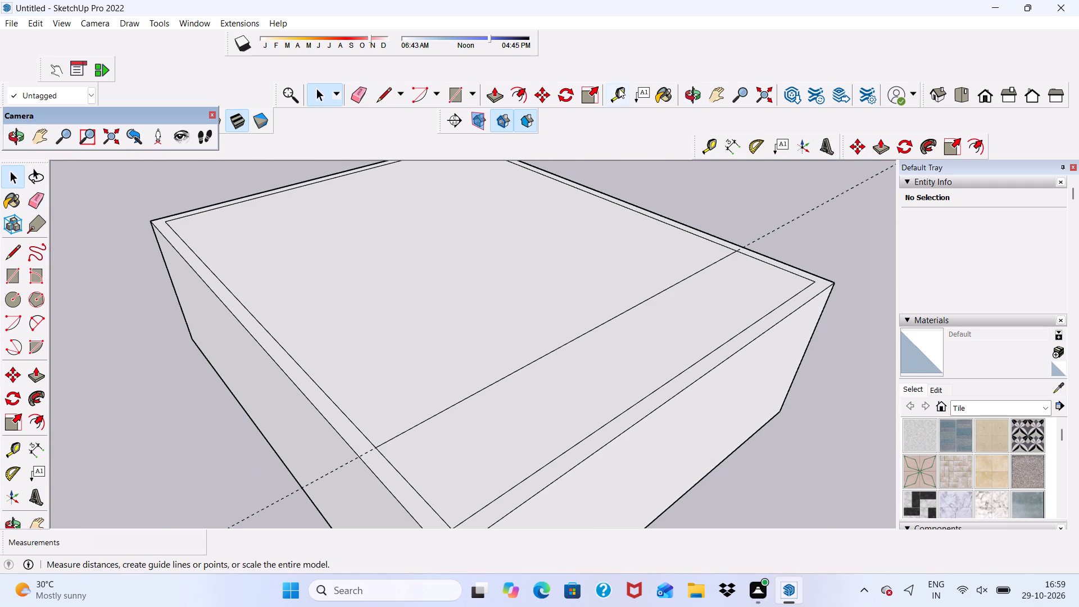
pyautogui.click(618, 88)
pyautogui.scroll(3, 504, 369)
pyautogui.moveTo(452, 410); pyautogui.dragTo(460, 472, button='middle')
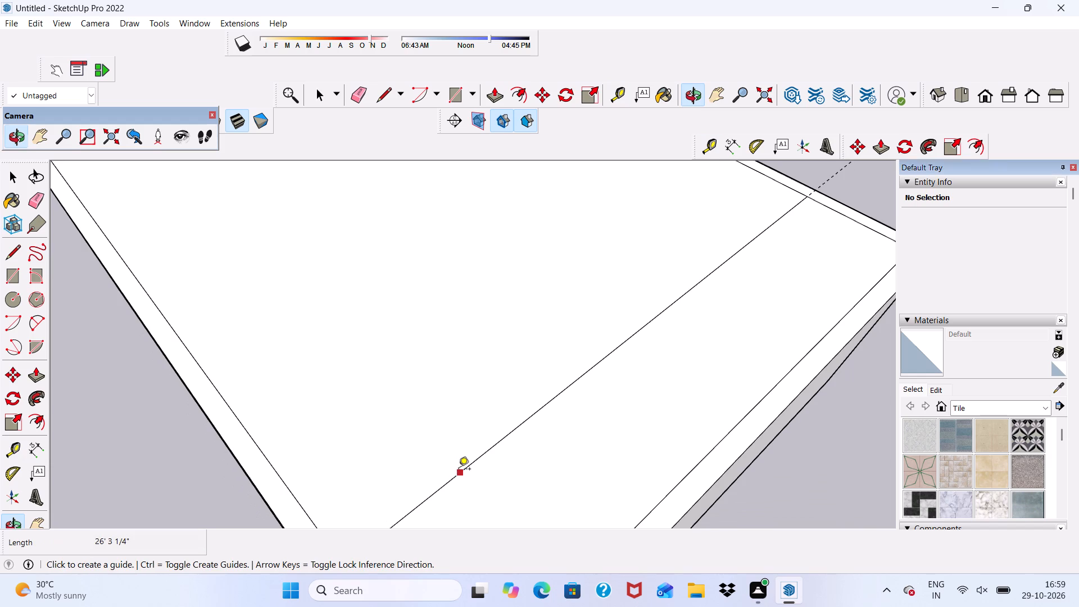
pyautogui.click(463, 468)
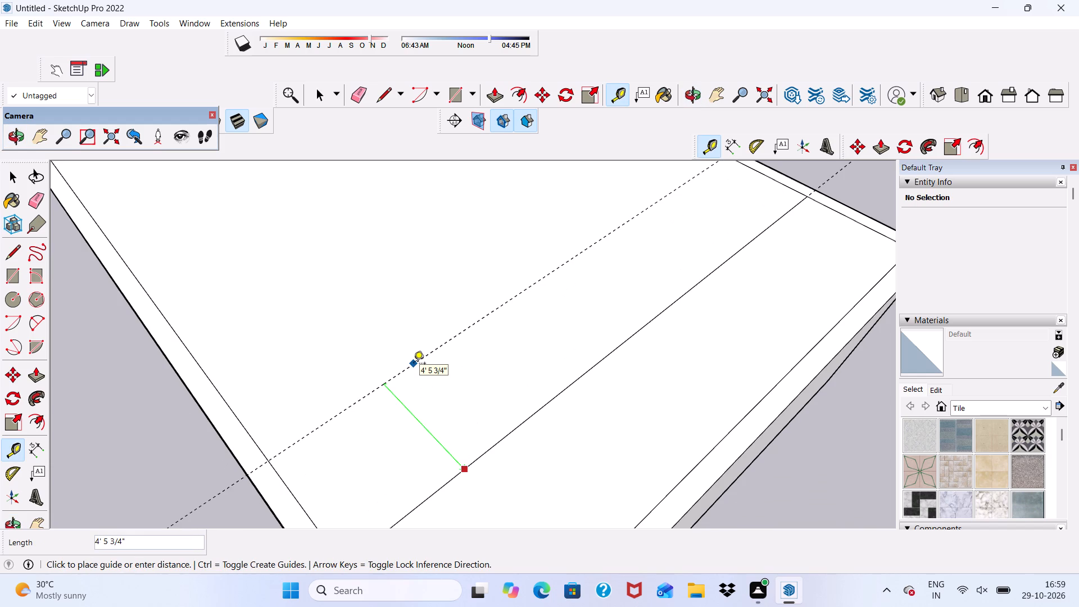
pyautogui.write('6"')
pyautogui.press('Return')
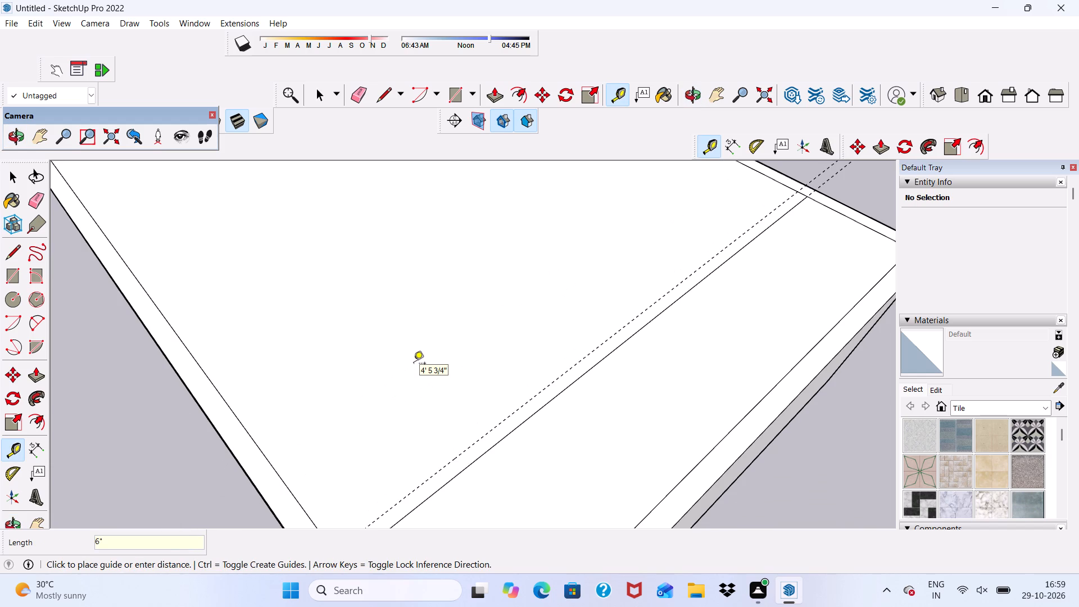
pyautogui.press('space')
# Draw a line about 26' 3" long along the new guide, between the two inner side wall lines.
pyautogui.scroll(-3, 386, 278)
pyautogui.moveTo(393, 369); pyautogui.dragTo(437, 223, button='middle')
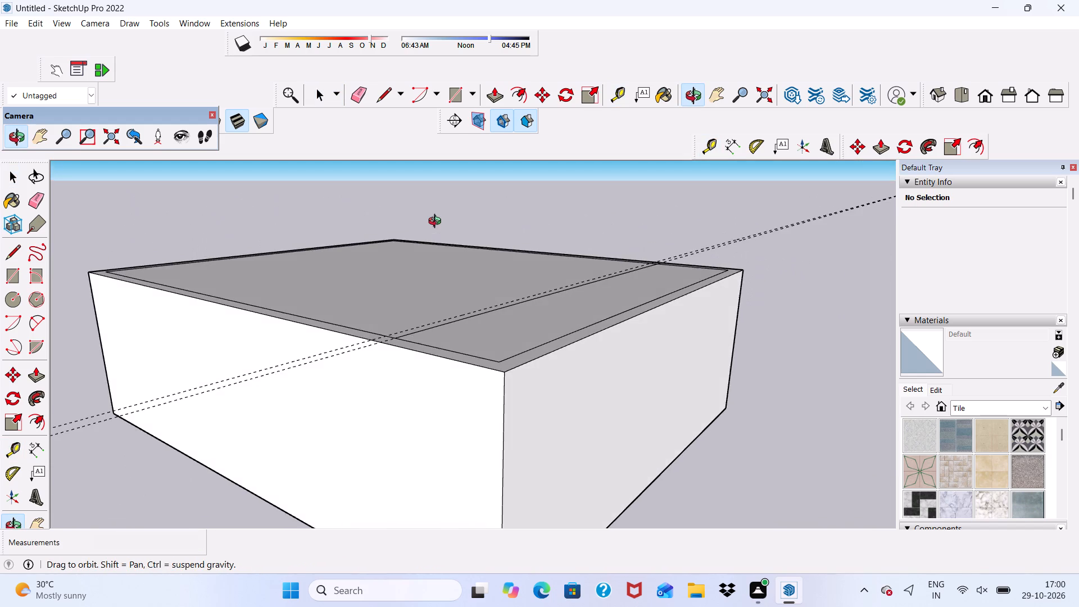
pyautogui.moveTo(437, 223); pyautogui.dragTo(314, 377, button='middle')
pyautogui.click(379, 95)
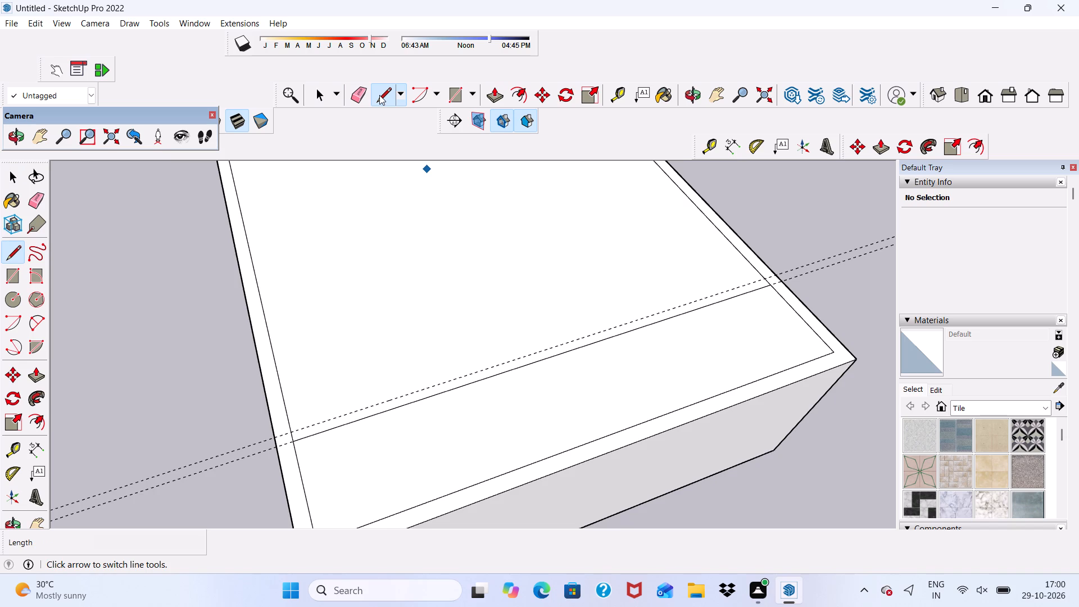
pyautogui.scroll(8, 302, 438)
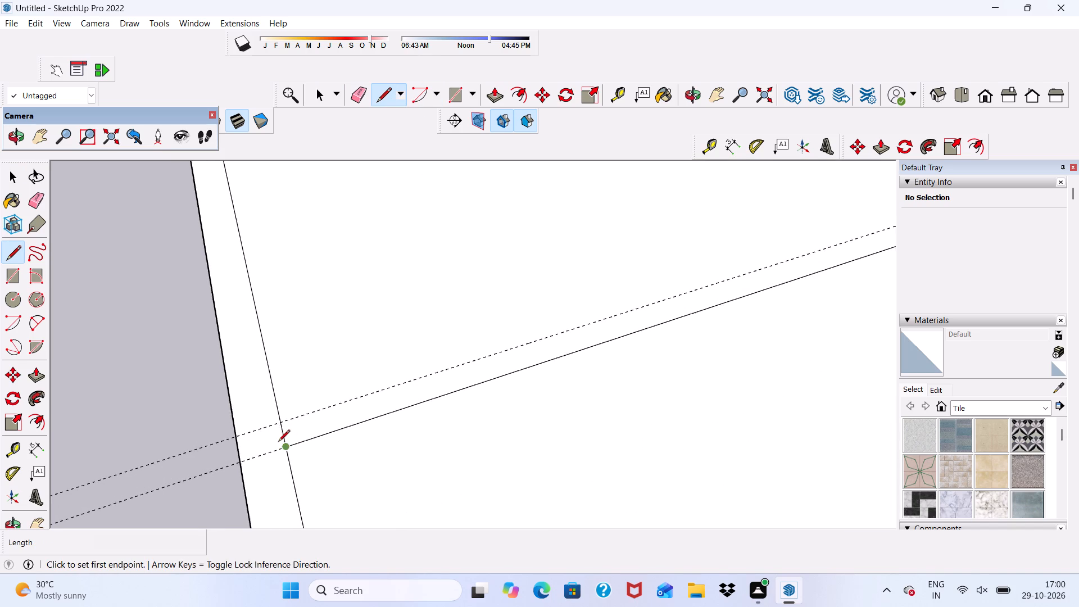
pyautogui.scroll(6, 278, 442)
pyautogui.click(282, 418)
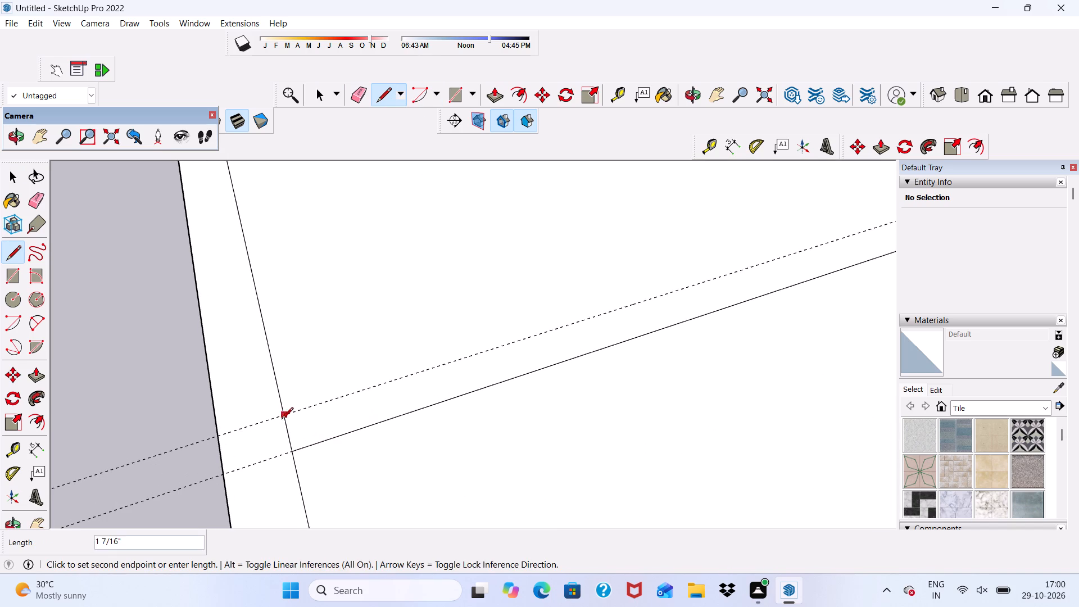
pyautogui.scroll(-6, 271, 427)
pyautogui.scroll(-7, 149, 424)
pyautogui.scroll(4, 684, 282)
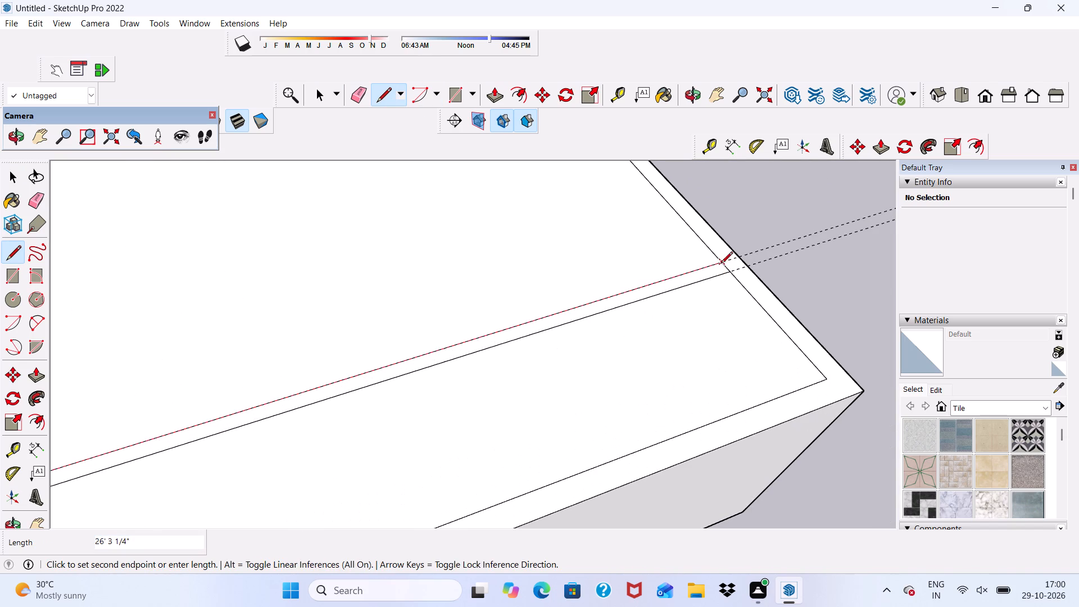
pyautogui.click(720, 264)
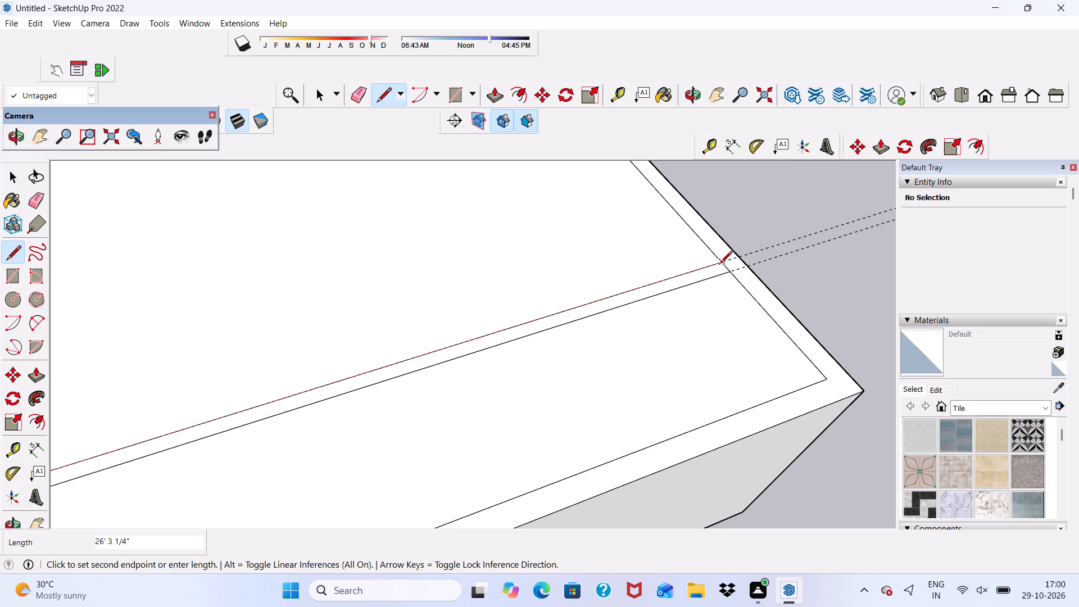
# Draw a 9" line from the front-right inner wall corner to the front outer edge, extending the side wall's inner line.
pyautogui.scroll(-6, 720, 264)
pyautogui.moveTo(730, 289); pyautogui.dragTo(661, 300, button='middle')
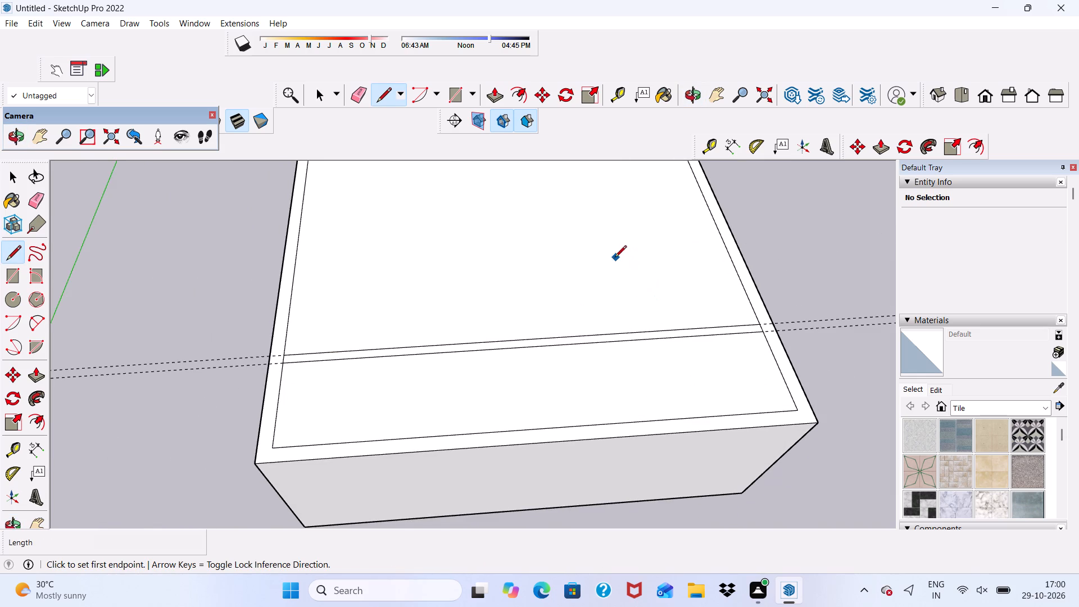
pyautogui.scroll(-5, 615, 258)
pyautogui.scroll(4, 722, 371)
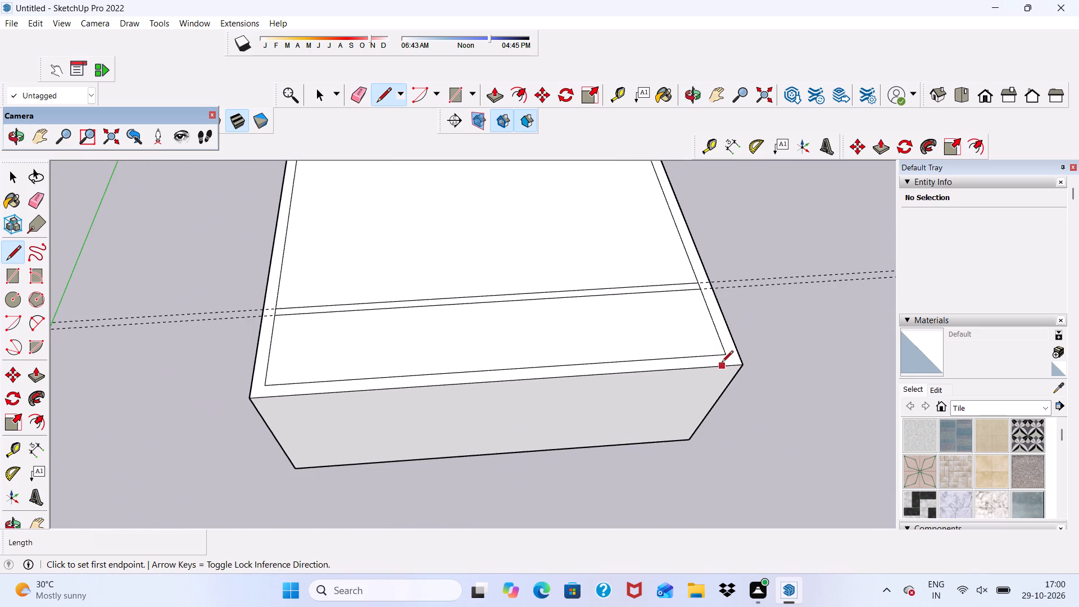
pyautogui.scroll(15, 724, 355)
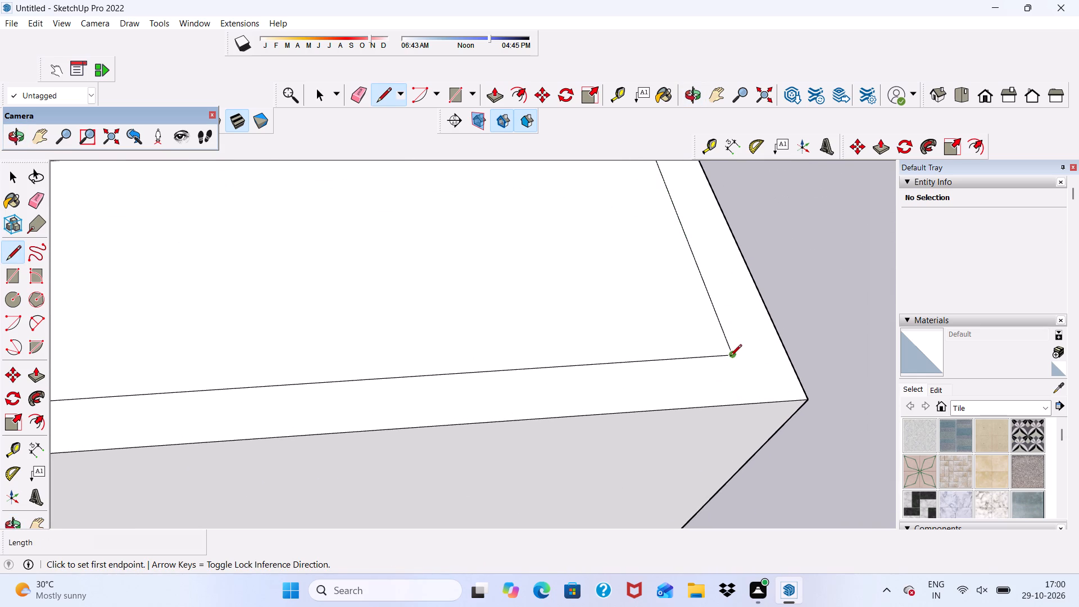
pyautogui.click(730, 357)
pyautogui.click(749, 402)
# Draw a 9" line from the front-left inner wall corner to the front outer edge, extending the side wall's inner line.
pyautogui.scroll(-20, 769, 372)
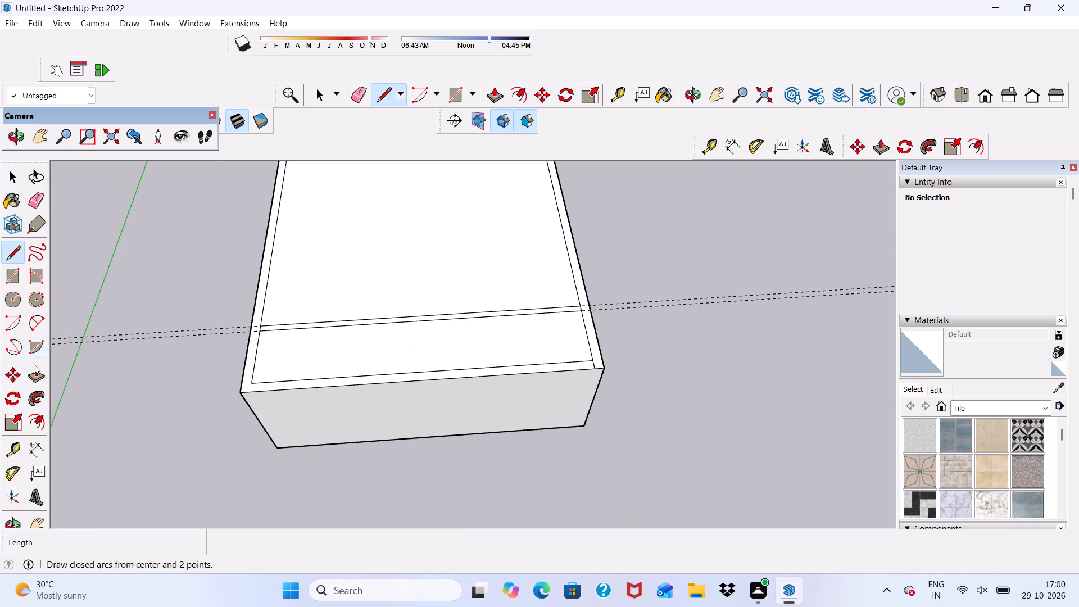
pyautogui.scroll(11, 232, 395)
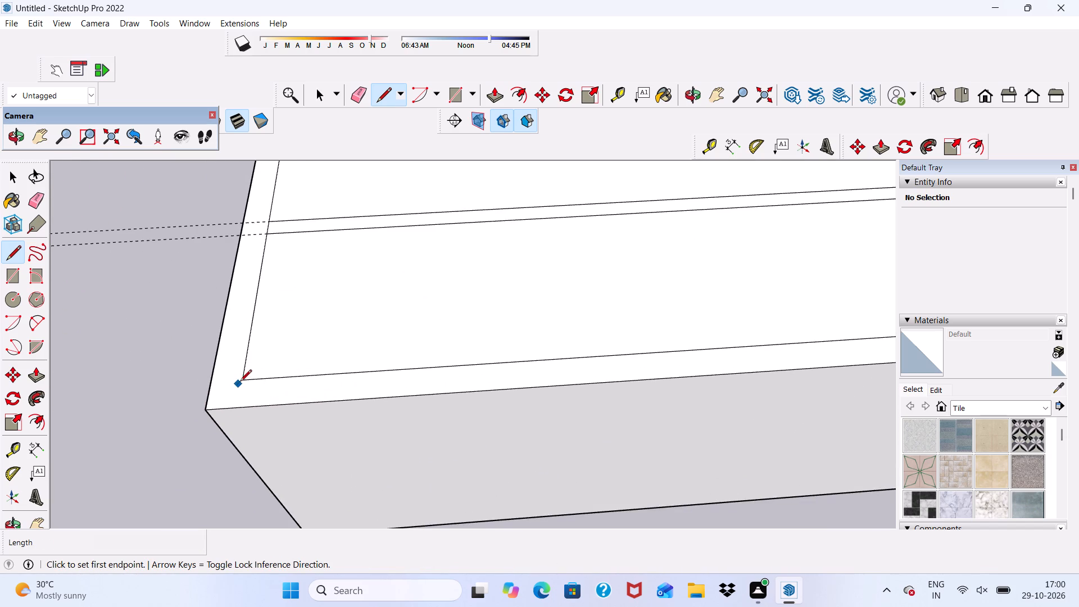
pyautogui.click(242, 379)
pyautogui.click(245, 408)
pyautogui.scroll(-7, 219, 348)
pyautogui.press('space')
# Erase the two guides running along the partition lines.
pyautogui.click(356, 96)
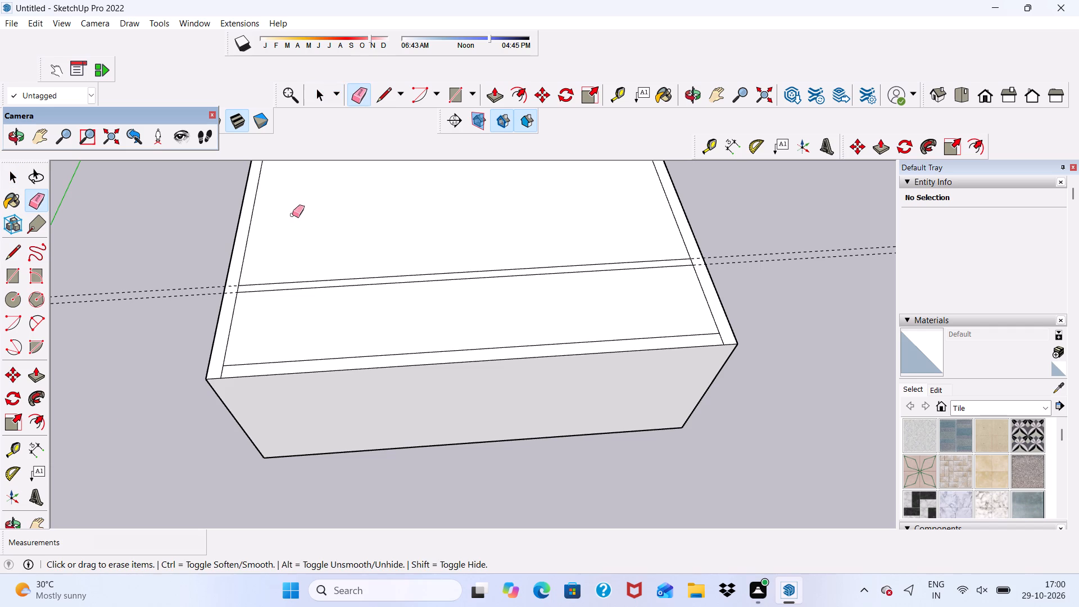
pyautogui.scroll(3, 102, 428)
pyautogui.moveTo(133, 253); pyautogui.dragTo(144, 288)
# Erase the short inner wall edge segments between the two partition lines at both ends of the partition.
pyautogui.scroll(11, 261, 272)
pyautogui.moveTo(284, 246); pyautogui.dragTo(313, 251)
pyautogui.scroll(-13, 110, 291)
pyautogui.scroll(6, 677, 327)
pyautogui.scroll(2, 535, 298)
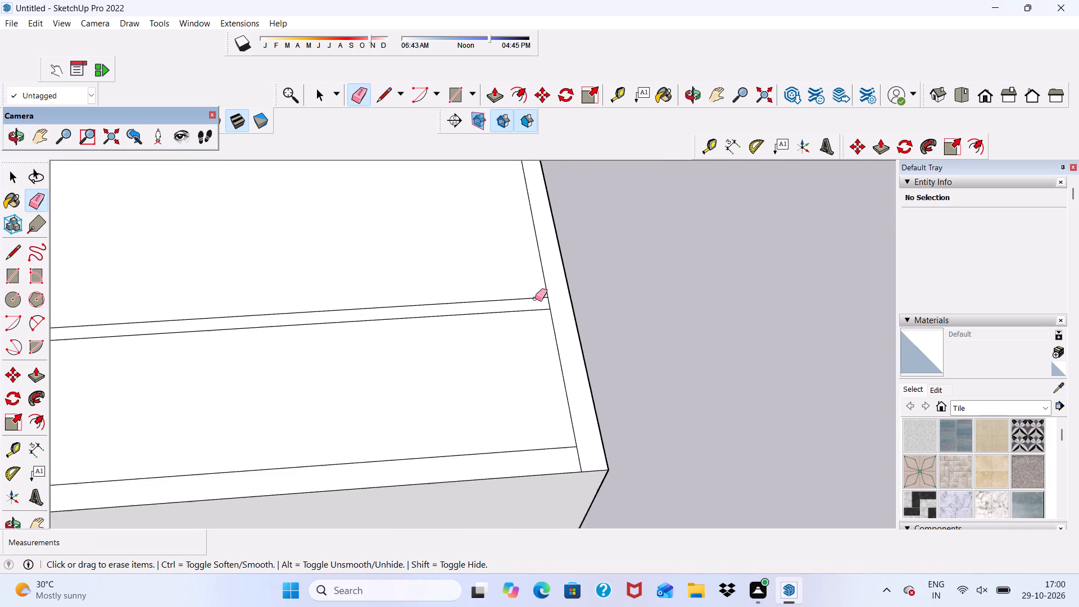
pyautogui.scroll(8, 535, 298)
pyautogui.moveTo(539, 309); pyautogui.dragTo(548, 304)
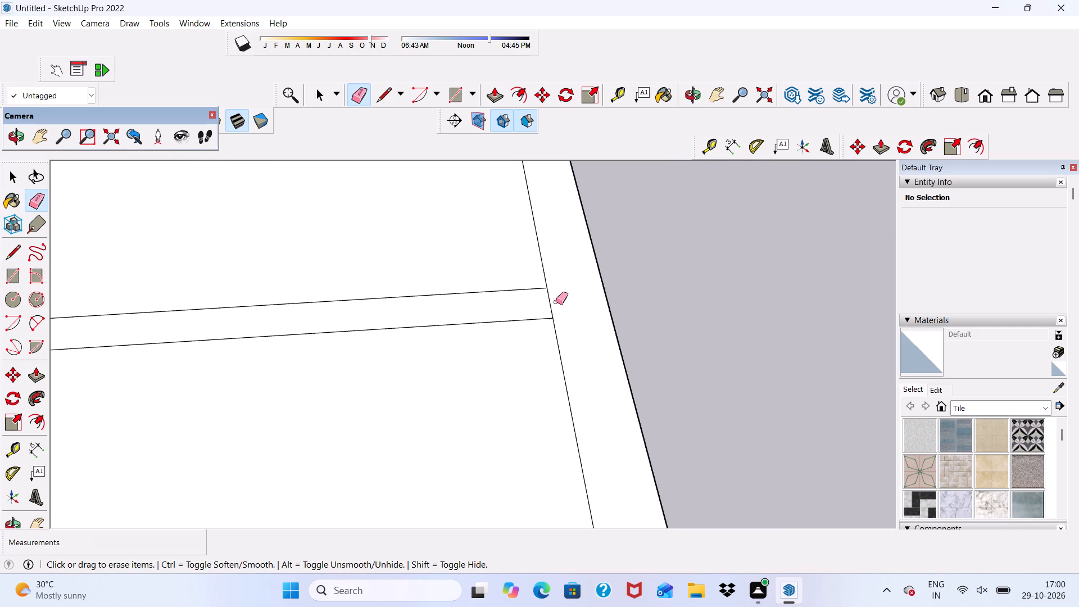
pyautogui.moveTo(556, 302); pyautogui.dragTo(531, 302)
pyautogui.scroll(-5, 573, 294)
pyautogui.press('space')
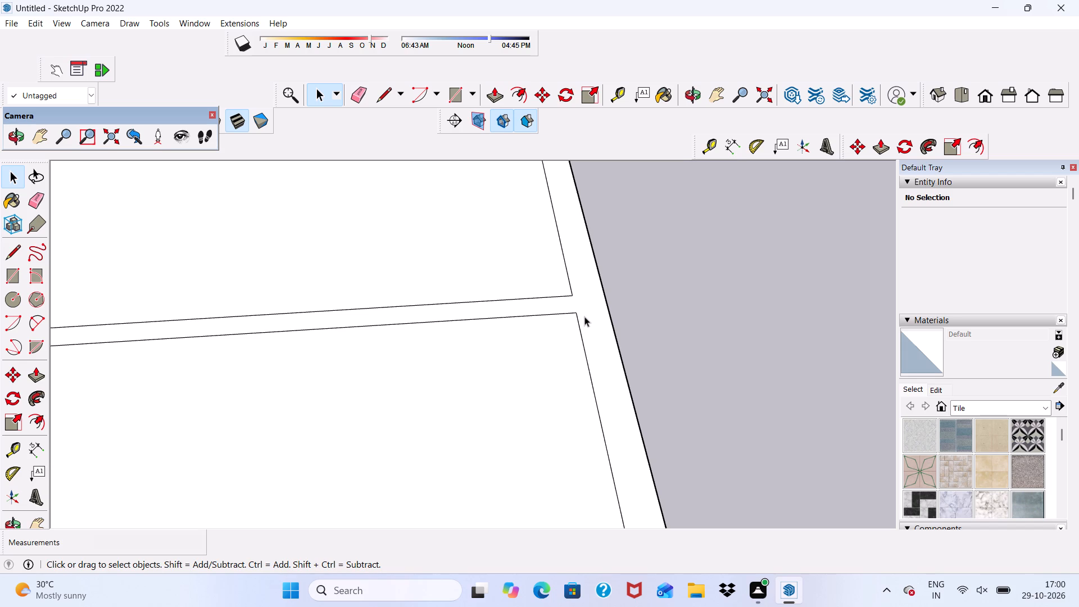
# Raise the connected wall and partition face on top of the block by 10', leaving the front strip down.
pyautogui.click(584, 316)
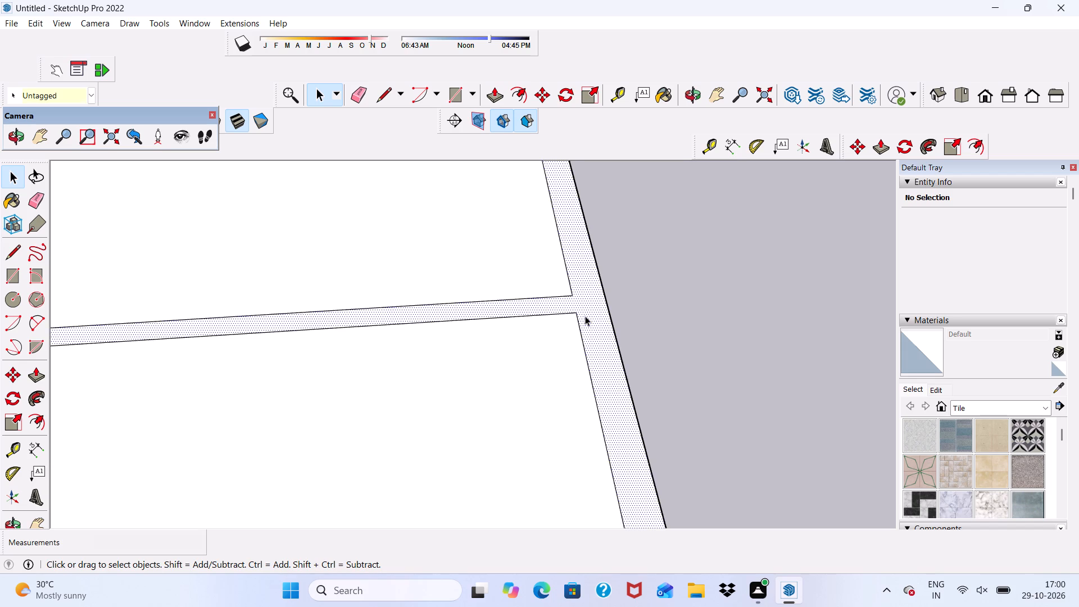
pyautogui.scroll(-12, 585, 316)
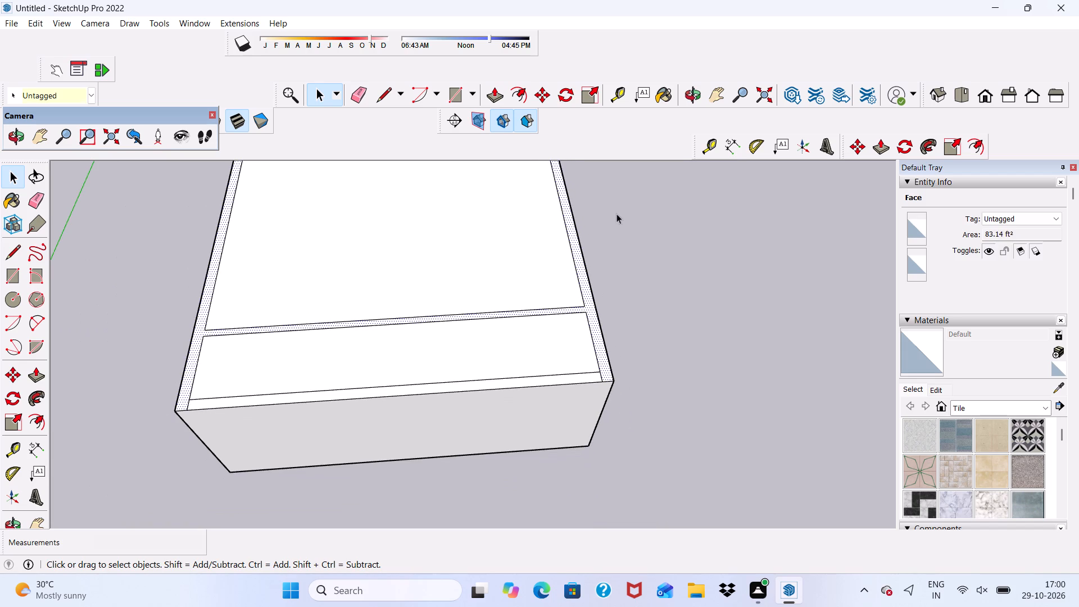
pyautogui.click(495, 91)
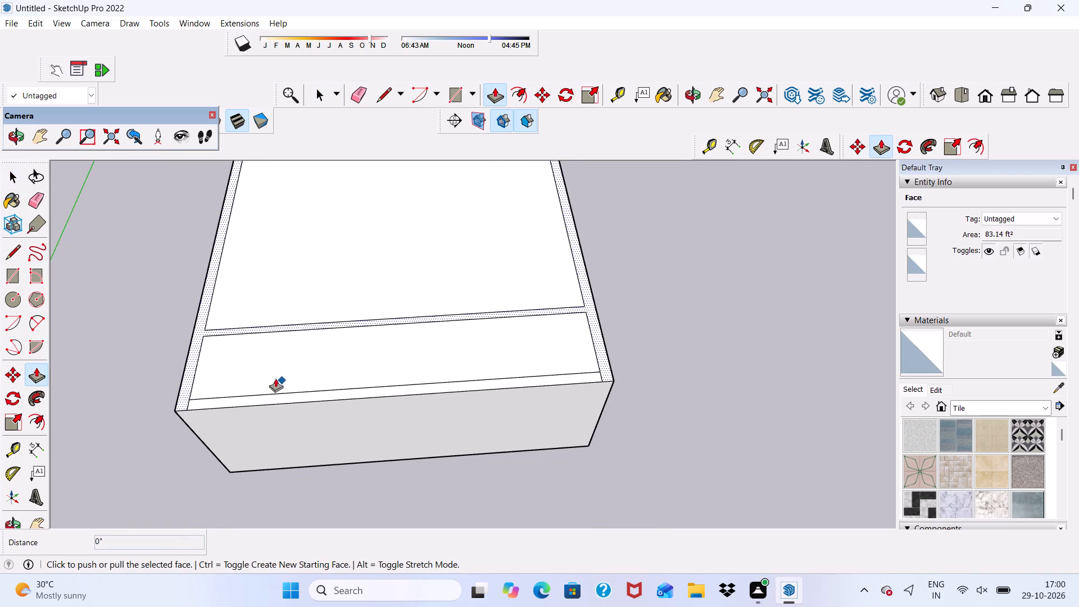
pyautogui.scroll(3, 201, 348)
pyautogui.click(197, 347)
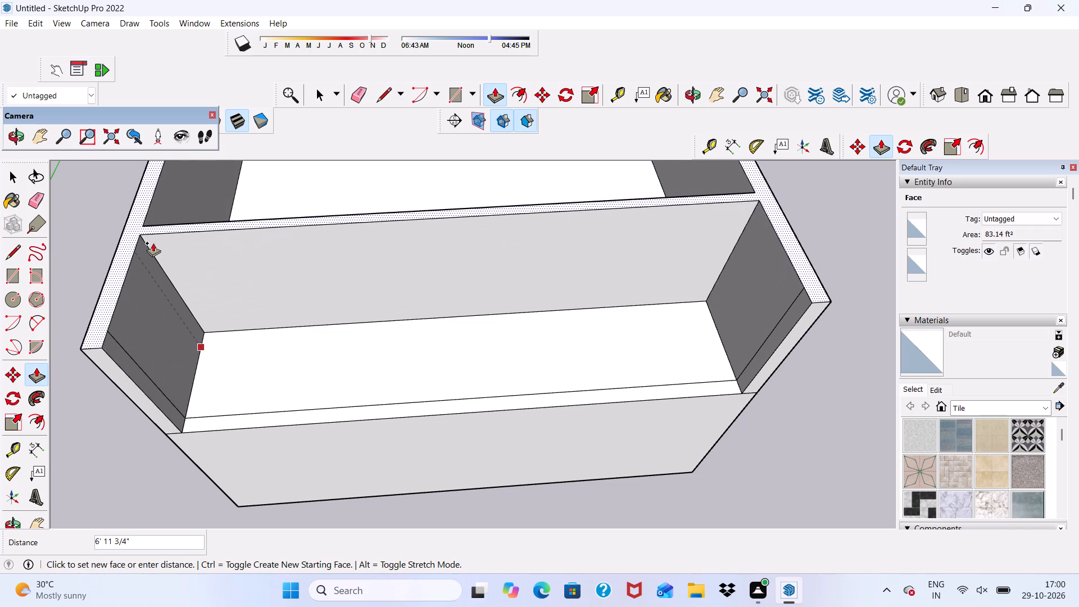
pyautogui.write("10'")
pyautogui.press('Return')
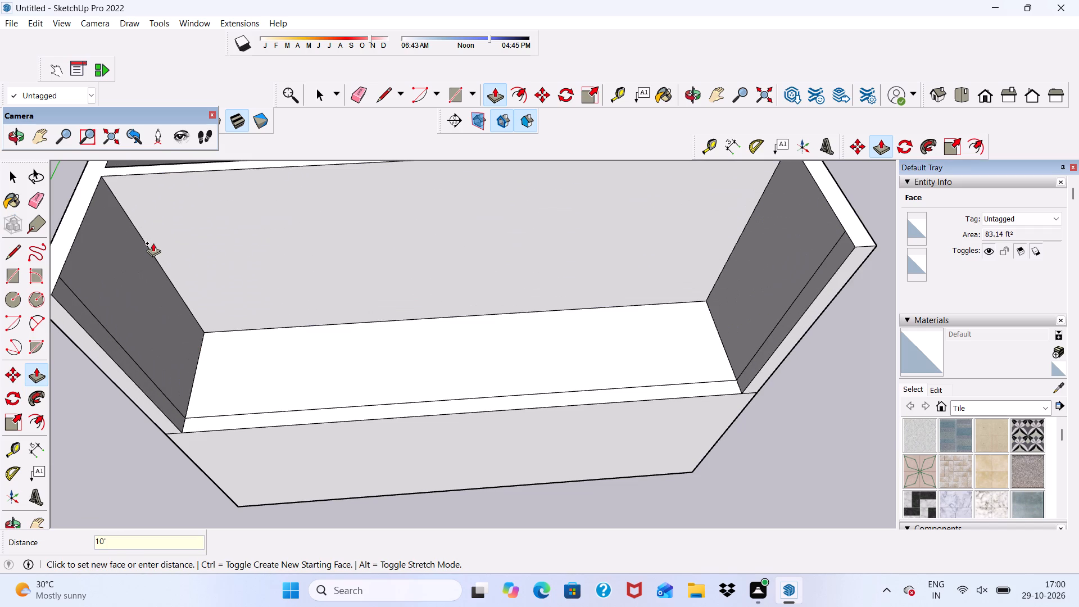
# Examine the raised walls, partition and open front from several sides and from above.
pyautogui.scroll(-14, 151, 262)
pyautogui.moveTo(239, 361); pyautogui.dragTo(239, 193, button='middle')
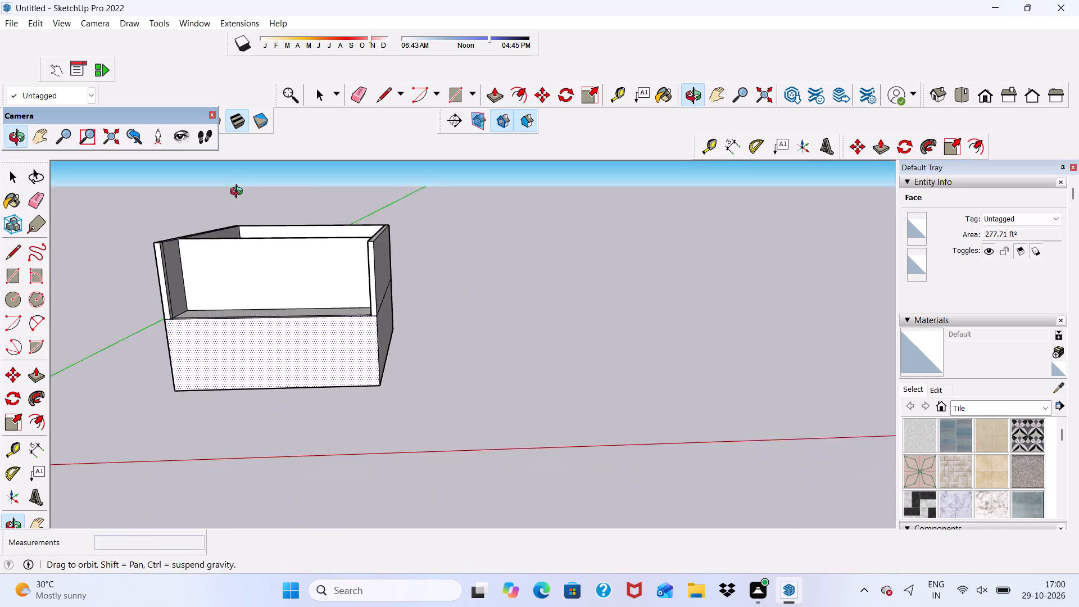
pyautogui.moveTo(239, 193); pyautogui.dragTo(161, 184, button='middle')
pyautogui.press('space')
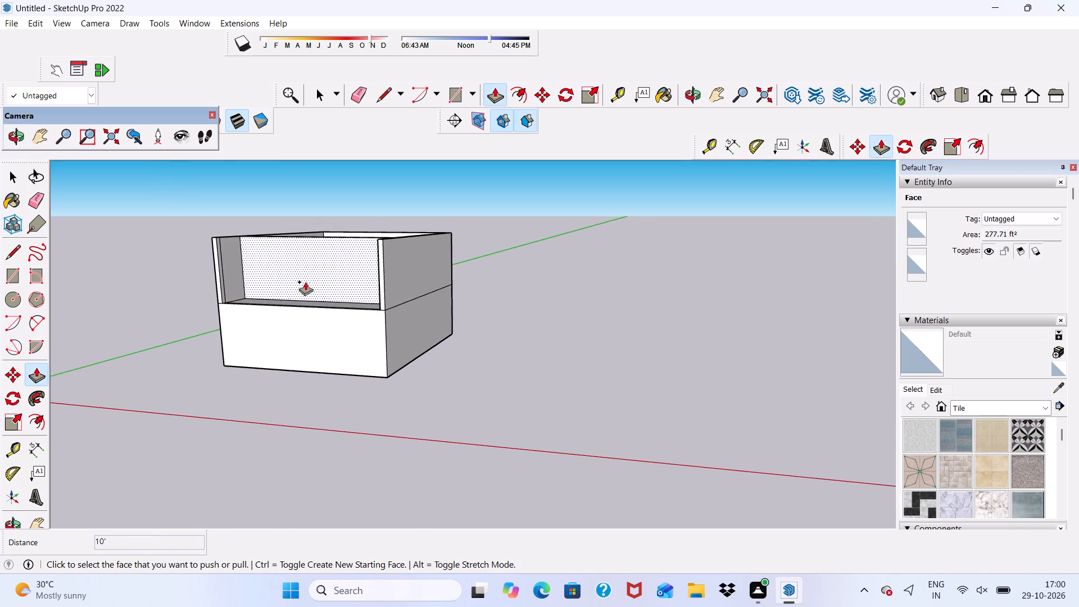
pyautogui.scroll(7, 408, 312)
pyautogui.press('space')
pyautogui.scroll(-6, 400, 292)
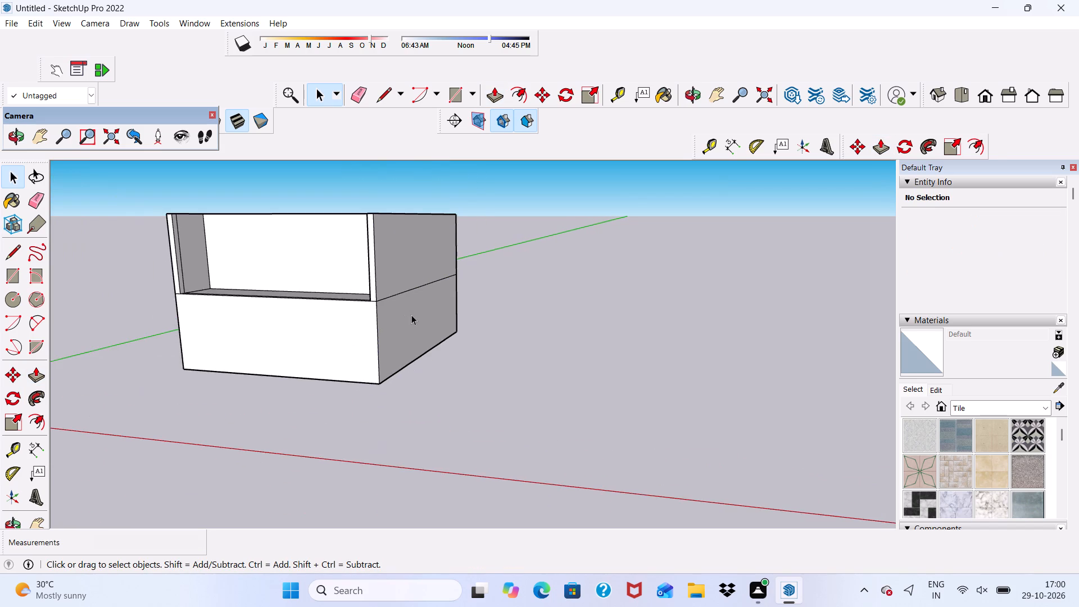
pyautogui.scroll(-6, 411, 315)
pyautogui.scroll(12, 221, 235)
pyautogui.scroll(-1, 347, 256)
pyautogui.moveTo(343, 280); pyautogui.dragTo(402, 203, button='middle')
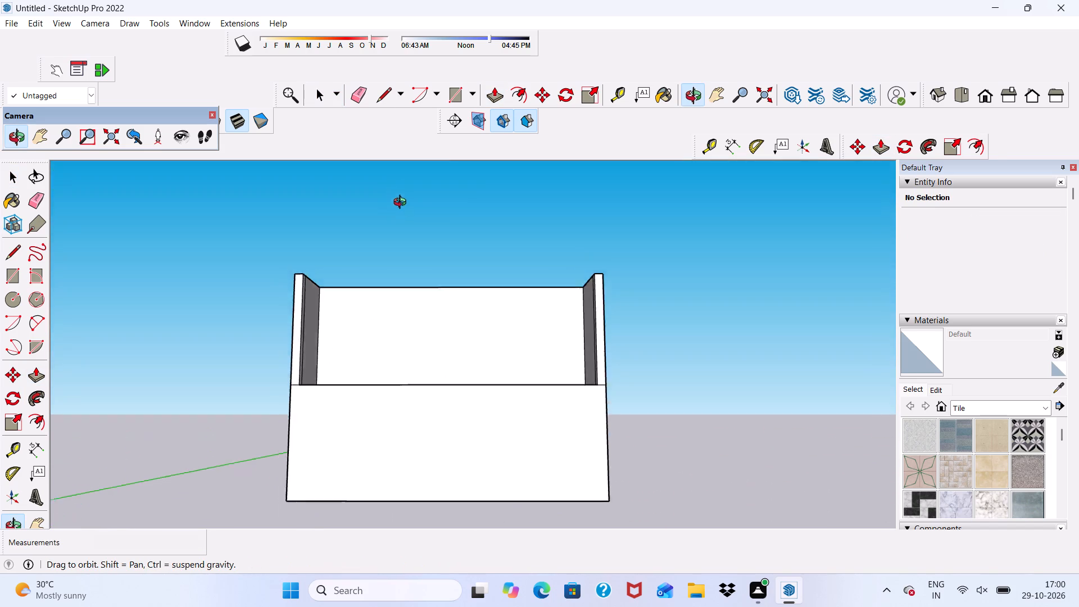
pyautogui.moveTo(402, 203); pyautogui.dragTo(377, 401, button='middle')
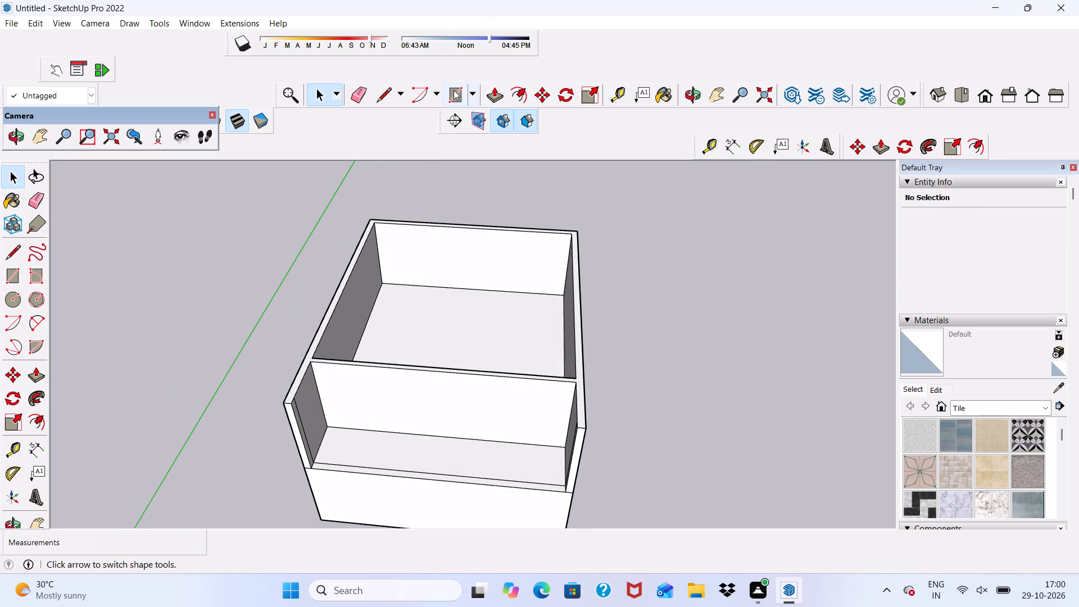
# Draw a rectangle over the wall tops, about 33' 6" by 27', from the back-left outer corner to the front-right inner wall corner.
pyautogui.click(454, 90)
pyautogui.scroll(9, 359, 225)
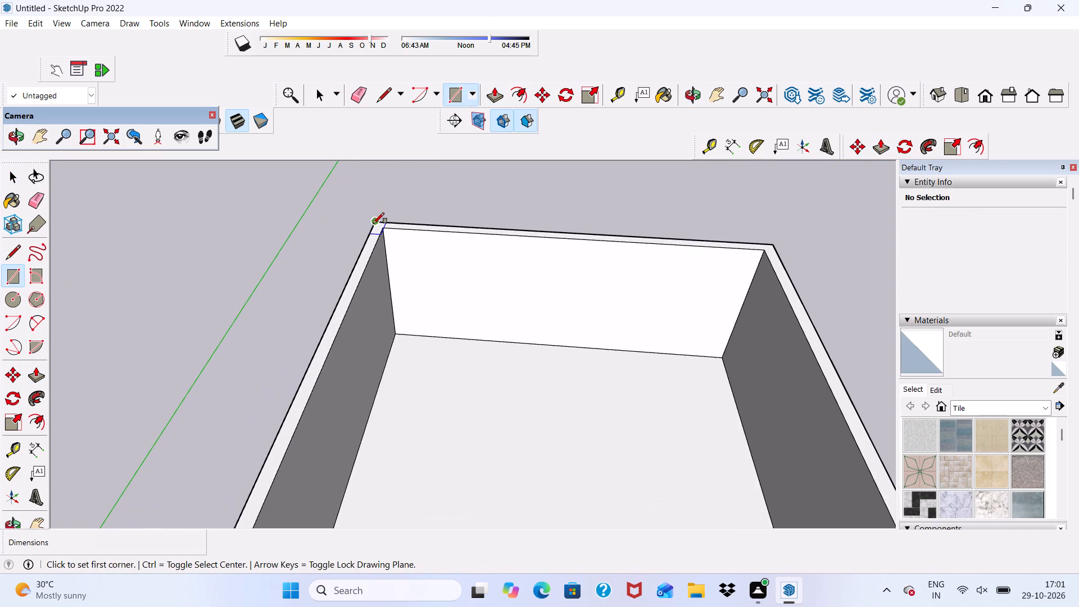
pyautogui.click(373, 221)
pyautogui.scroll(-5, 374, 221)
pyautogui.scroll(-3, 505, 169)
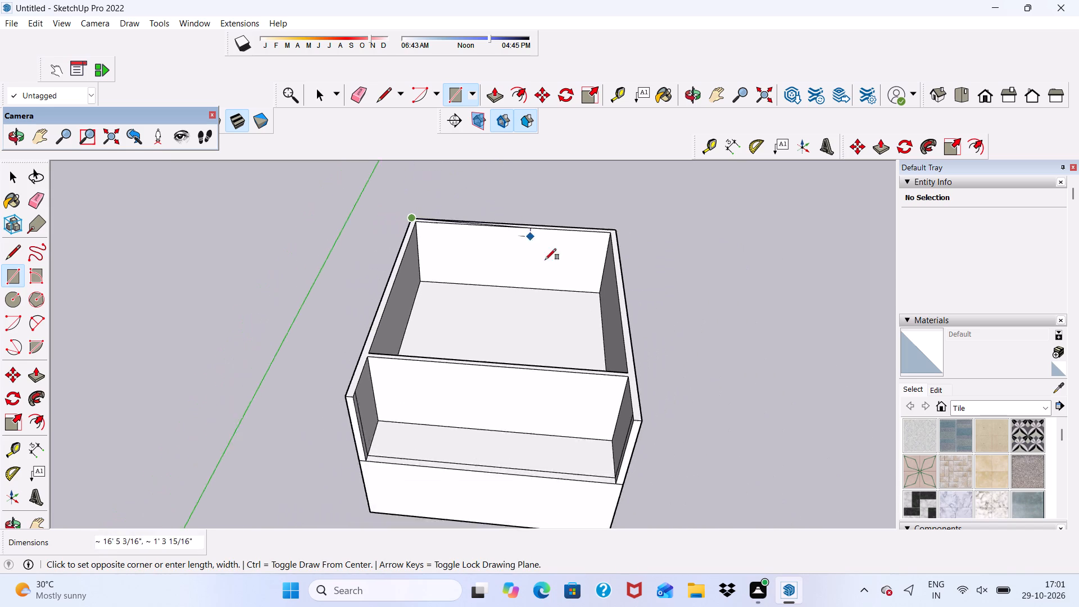
pyautogui.scroll(-1, 557, 277)
pyautogui.scroll(4, 619, 397)
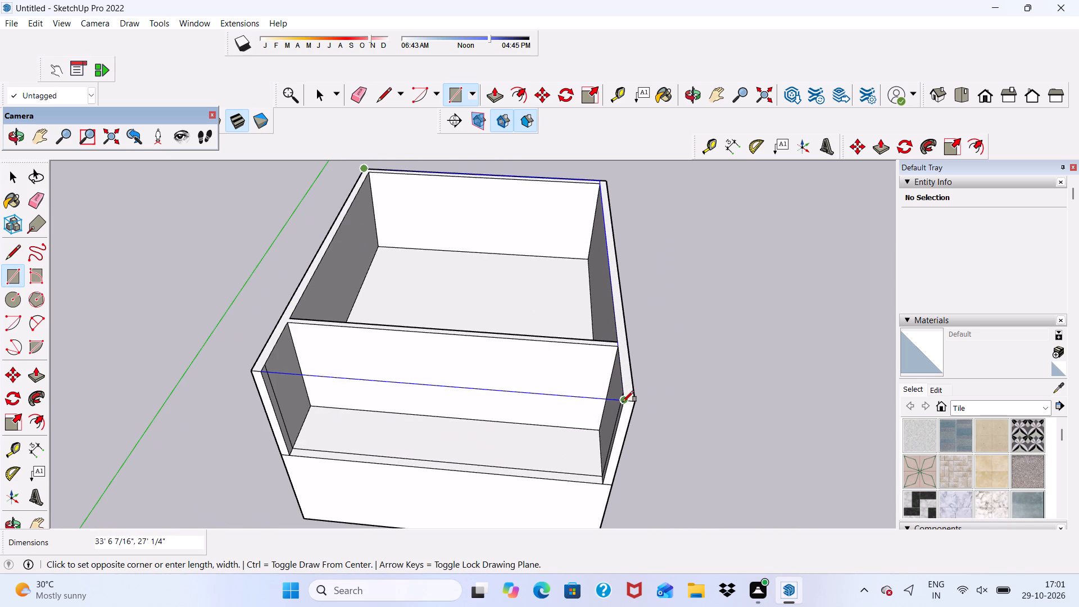
pyautogui.click(623, 402)
# Delete the vertical face closing the front opening between the two side walls.
pyautogui.press('space')
pyautogui.click(537, 433)
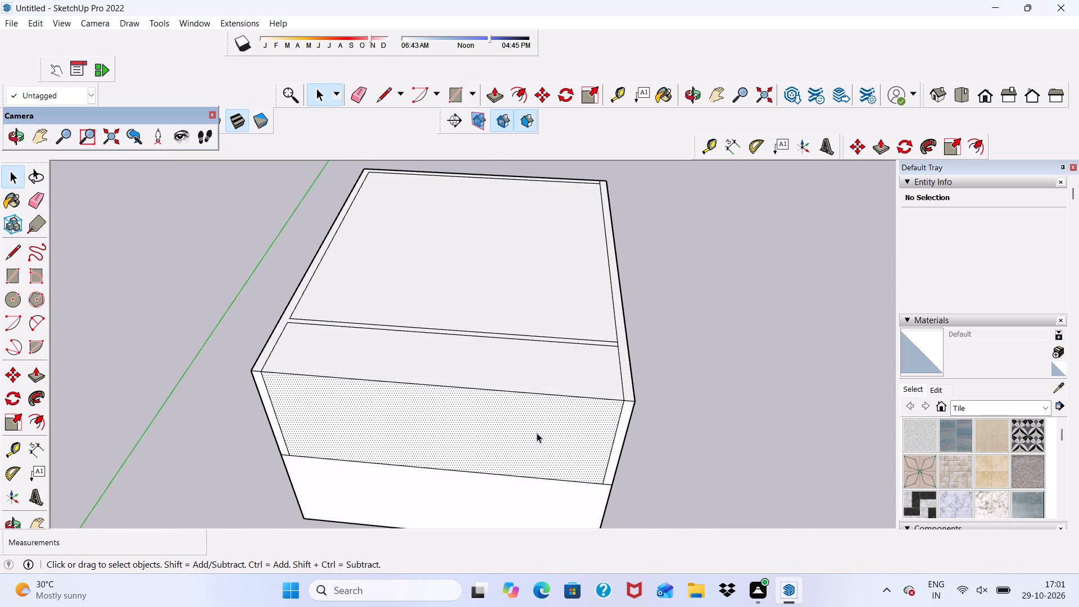
pyautogui.press('Delete')
# Pull the roof face over the narrow front room up 3" to start the roof slab.
pyautogui.scroll(5, 555, 451)
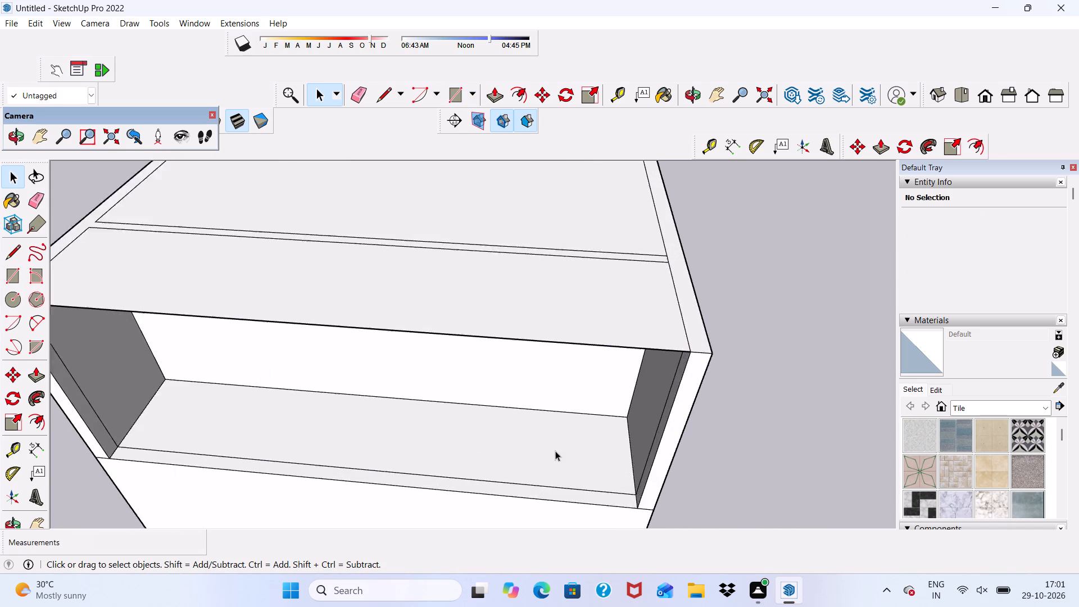
pyautogui.scroll(-1, 555, 451)
pyautogui.moveTo(555, 451); pyautogui.dragTo(338, 320, button='middle')
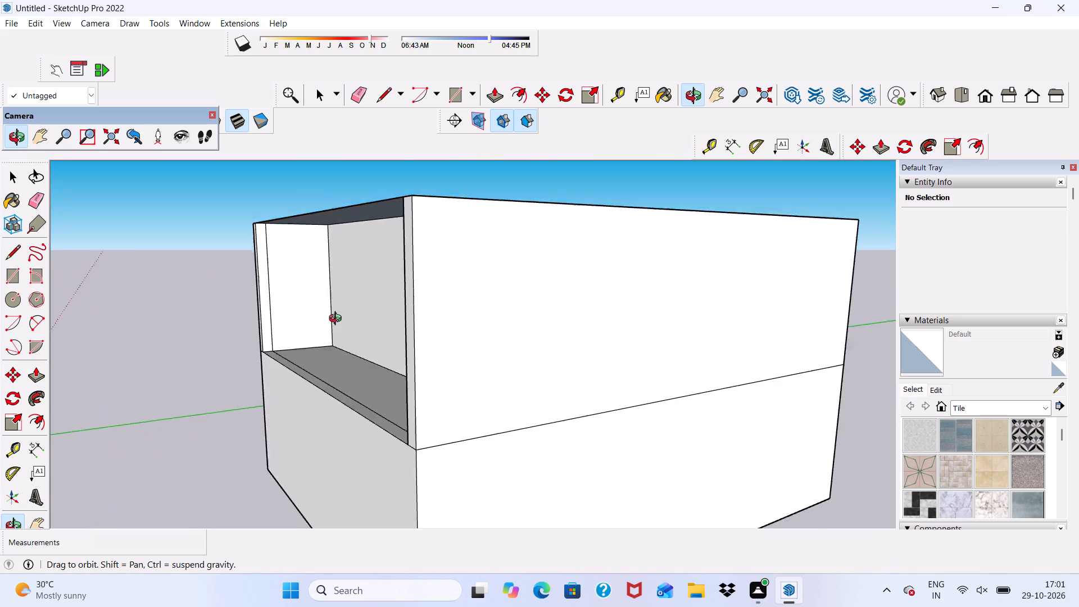
pyautogui.moveTo(338, 320); pyautogui.dragTo(526, 344, button='middle')
pyautogui.scroll(1, 527, 342)
pyautogui.scroll(-5, 508, 362)
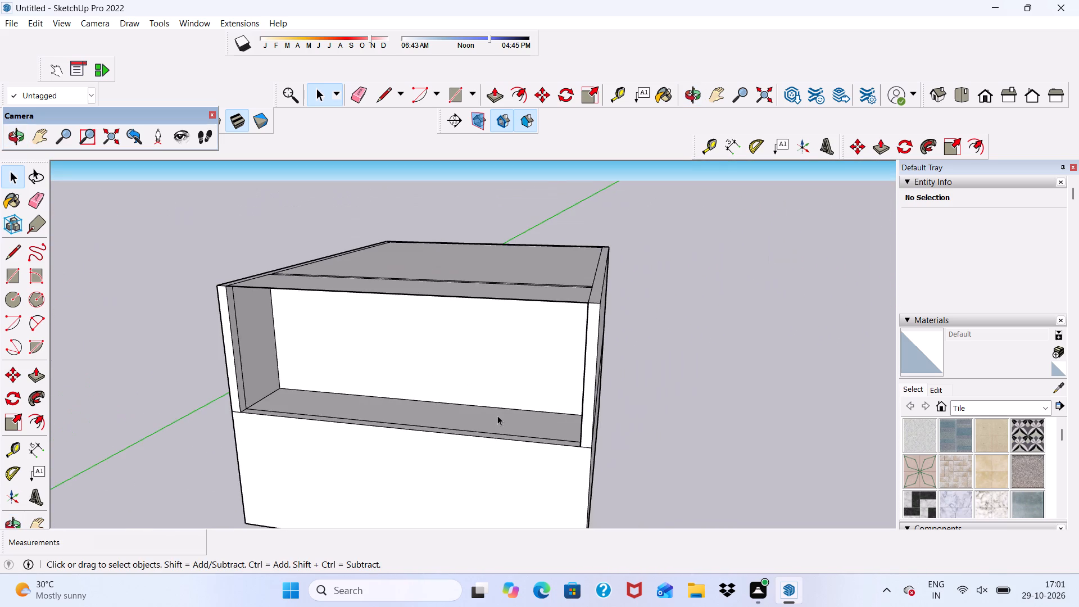
pyautogui.scroll(4, 442, 238)
pyautogui.scroll(-1, 442, 238)
pyautogui.moveTo(442, 244); pyautogui.dragTo(416, 369, button='middle')
pyautogui.click(357, 432)
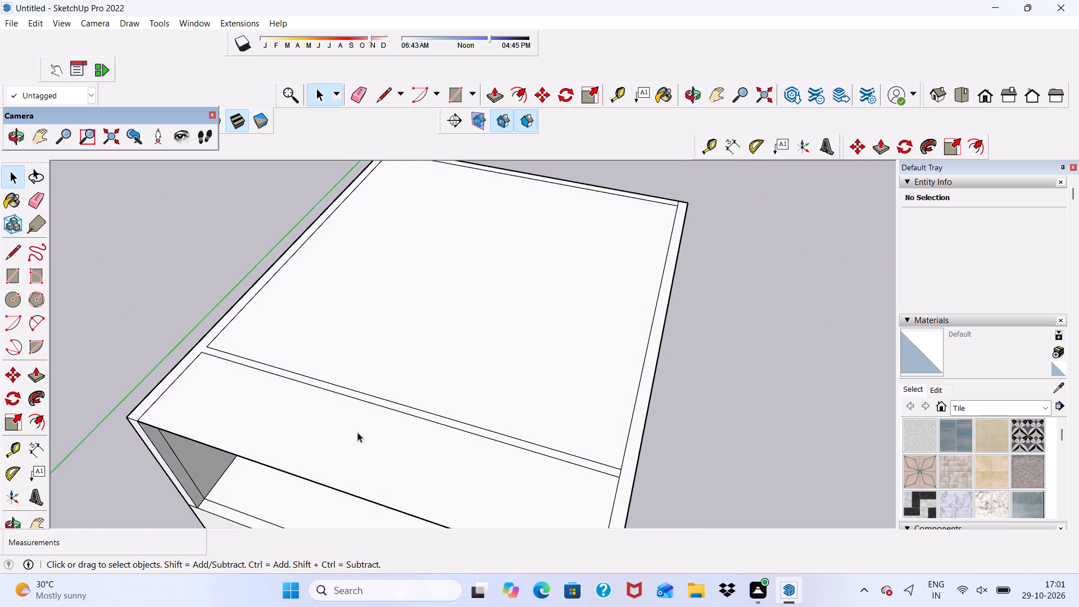
pyautogui.click(492, 93)
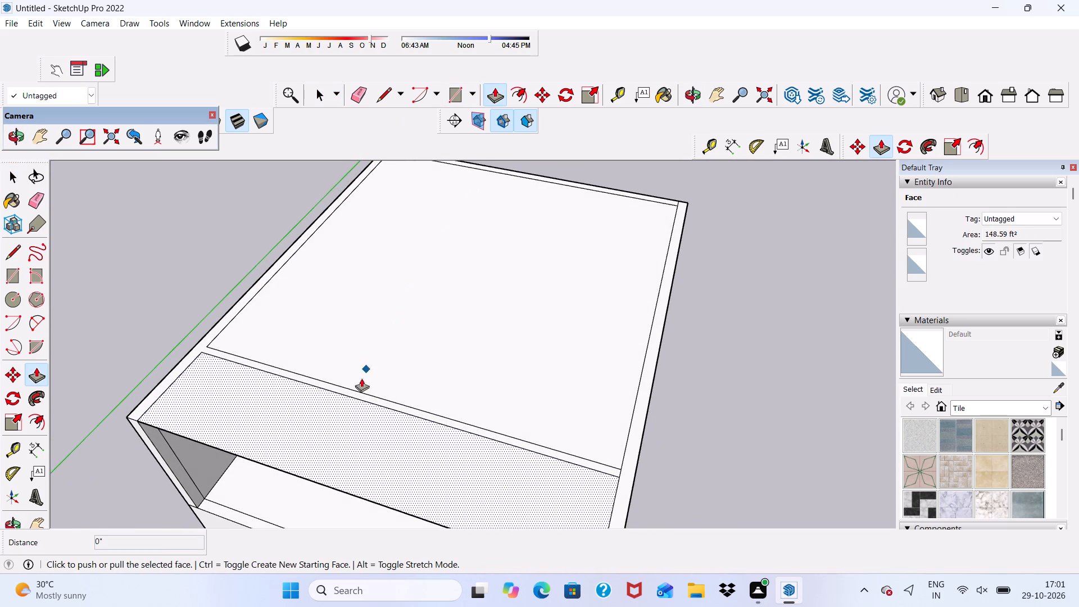
pyautogui.click(336, 424)
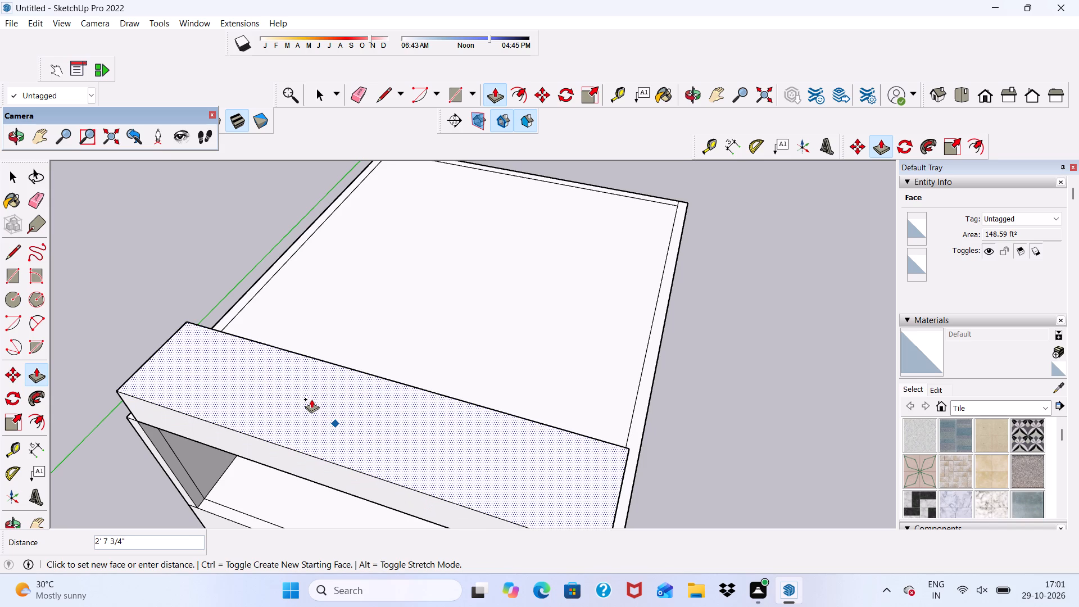
pyautogui.write('3"')
pyautogui.press('Return')
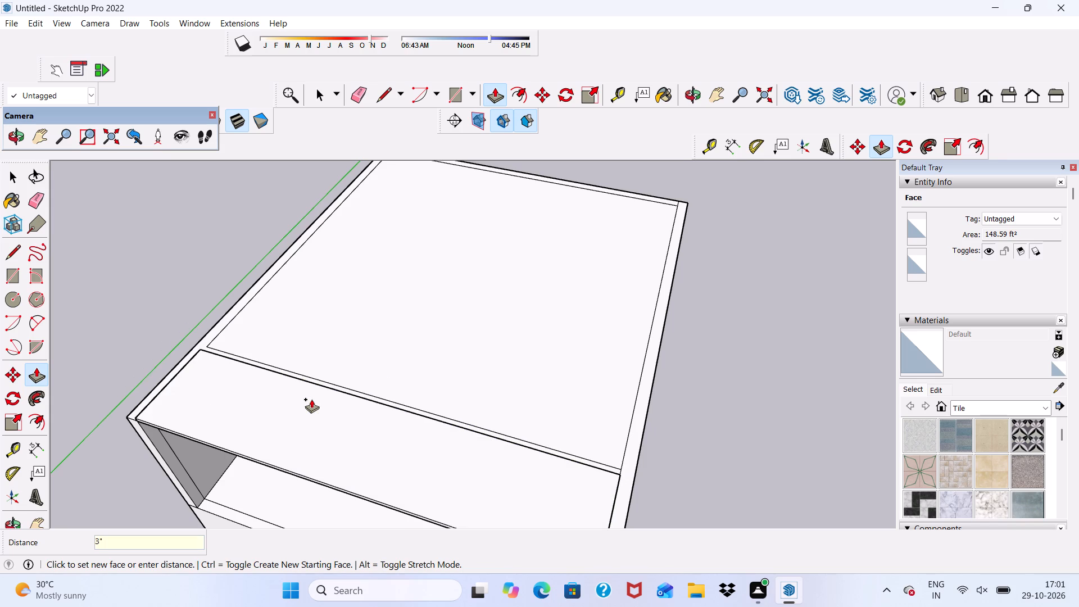
# Extend the roof slab's rear edge face about 6 3/16" across the top of the partition.
pyautogui.scroll(-4, 304, 272)
pyautogui.moveTo(411, 357); pyautogui.dragTo(102, 361, button='middle')
pyautogui.scroll(4, 473, 325)
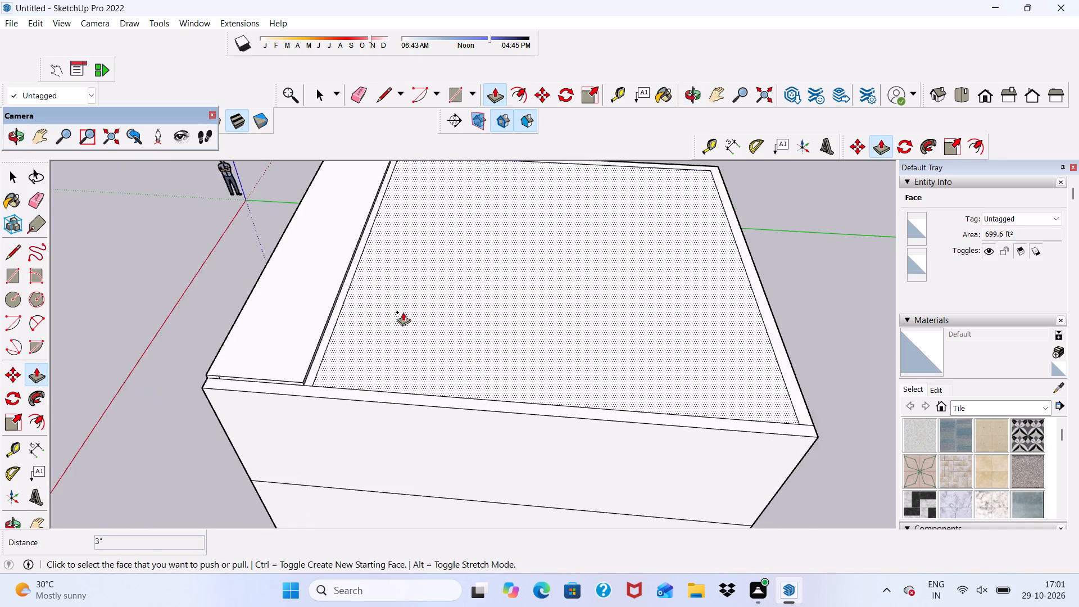
pyautogui.scroll(20, 403, 312)
pyautogui.scroll(2, 403, 312)
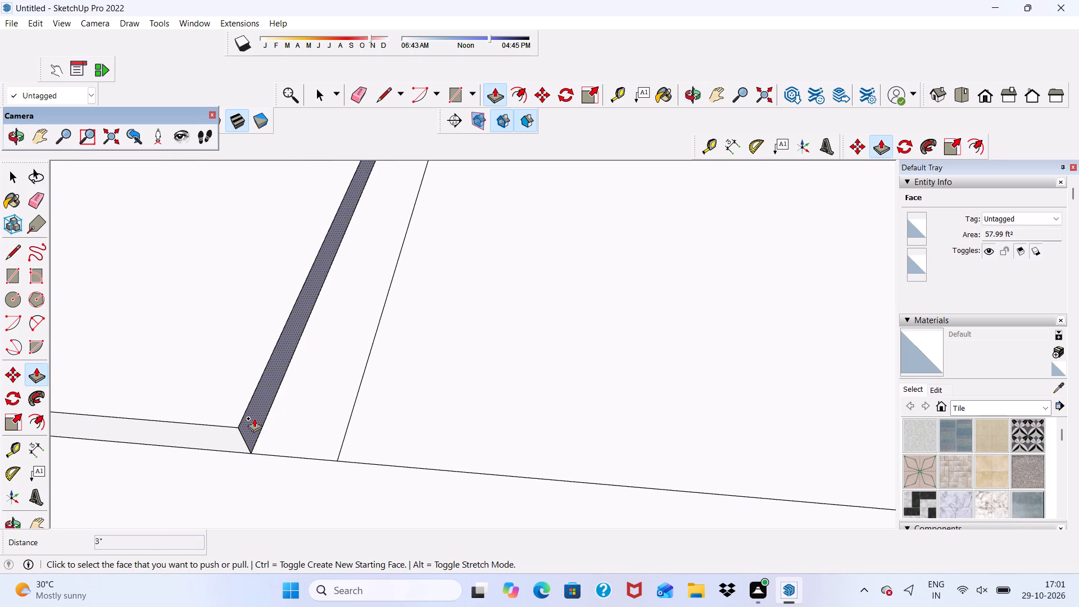
pyautogui.click(254, 418)
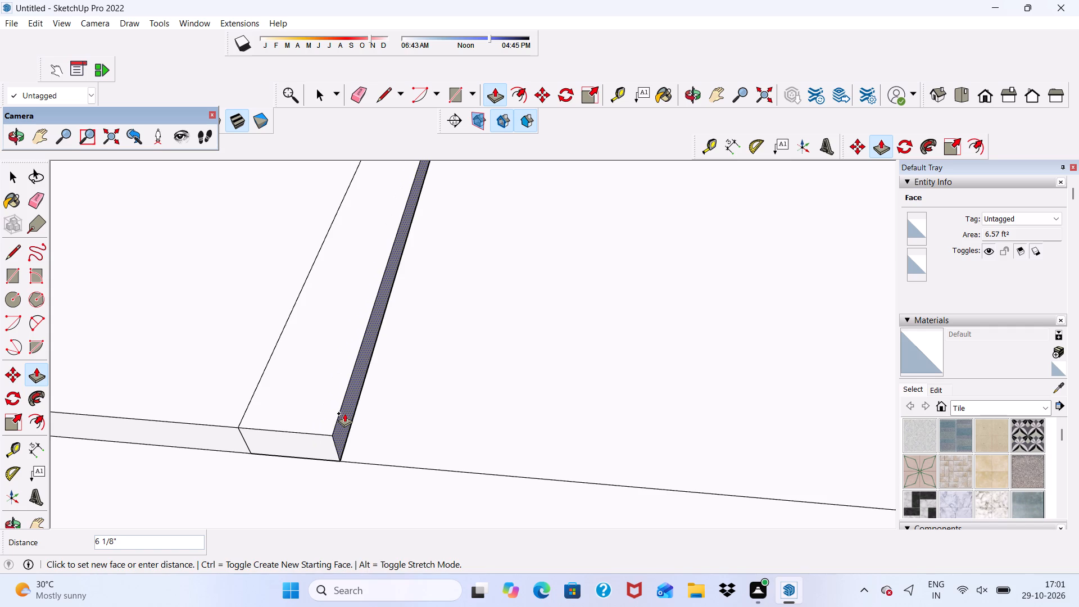
pyautogui.click(344, 413)
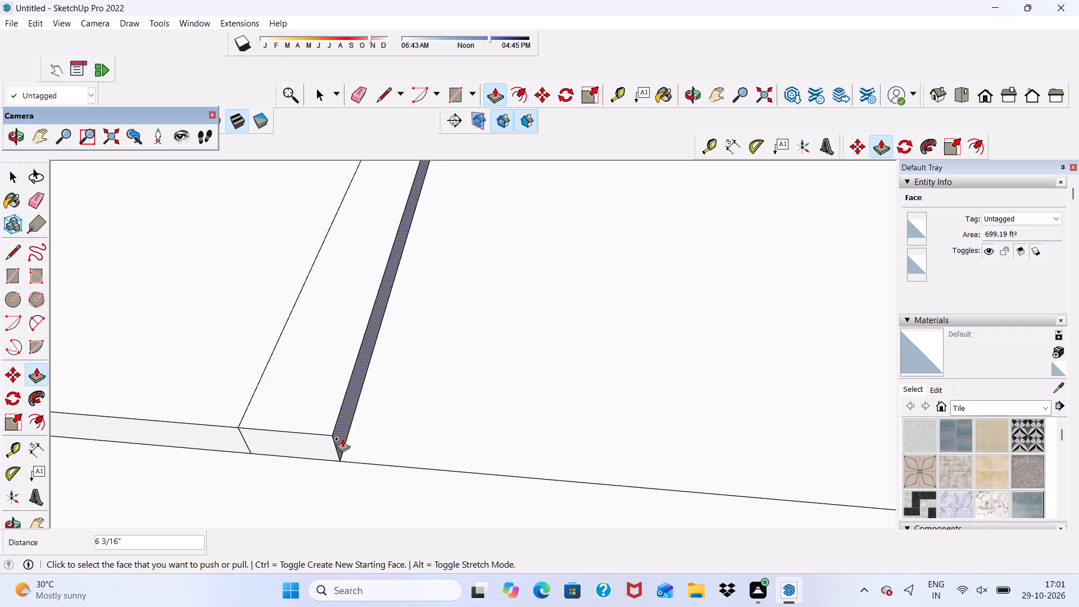
# Extend the slab's rear edge face about 27' 4 3/8" over the rear room to the back wall's outer edge.
pyautogui.click(342, 438)
pyautogui.scroll(-4, 528, 412)
pyautogui.scroll(-7, 329, 247)
pyautogui.scroll(-6, 287, 264)
pyautogui.scroll(-3, 324, 215)
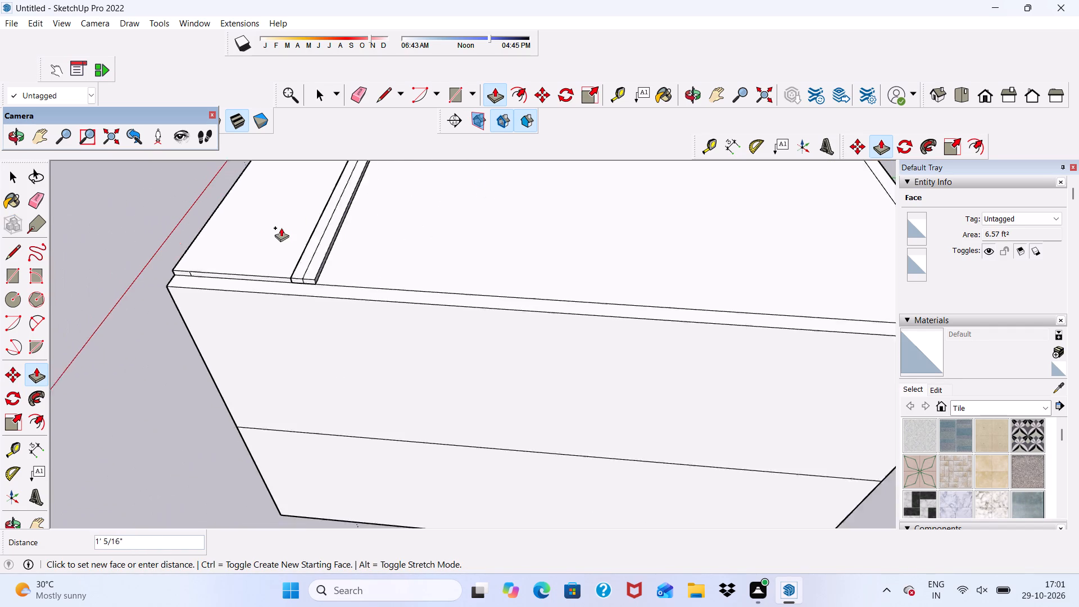
pyautogui.scroll(-8, 281, 228)
pyautogui.scroll(5, 692, 259)
pyautogui.scroll(4, 506, 284)
pyautogui.scroll(2, 570, 318)
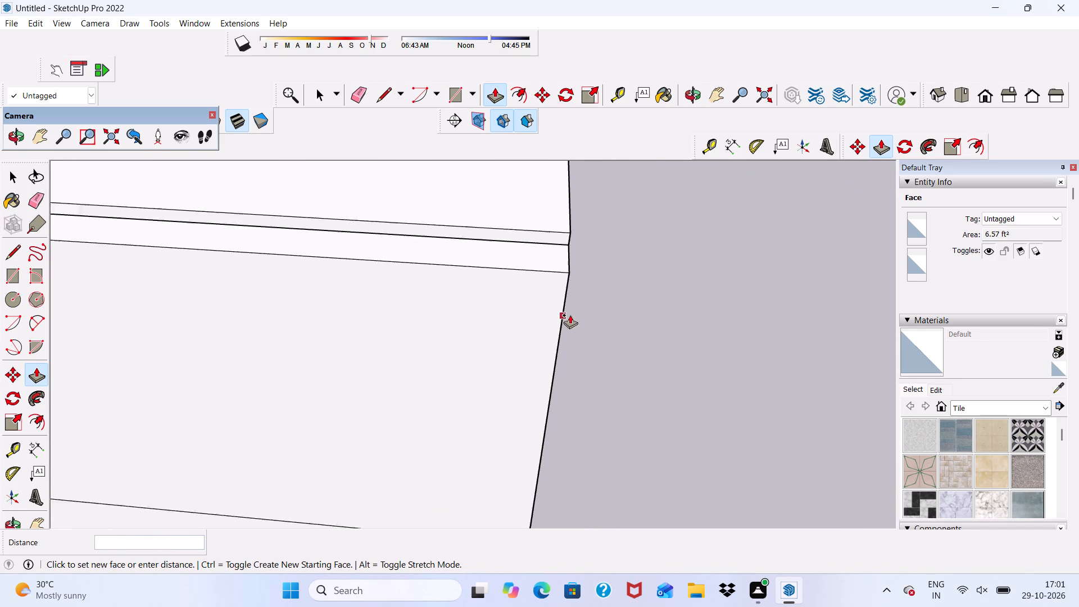
pyautogui.scroll(2, 570, 315)
pyautogui.click(567, 209)
# Pull the rear slab section's right side face out 9", flush with the outer face of the right wall.
pyautogui.scroll(-4, 571, 273)
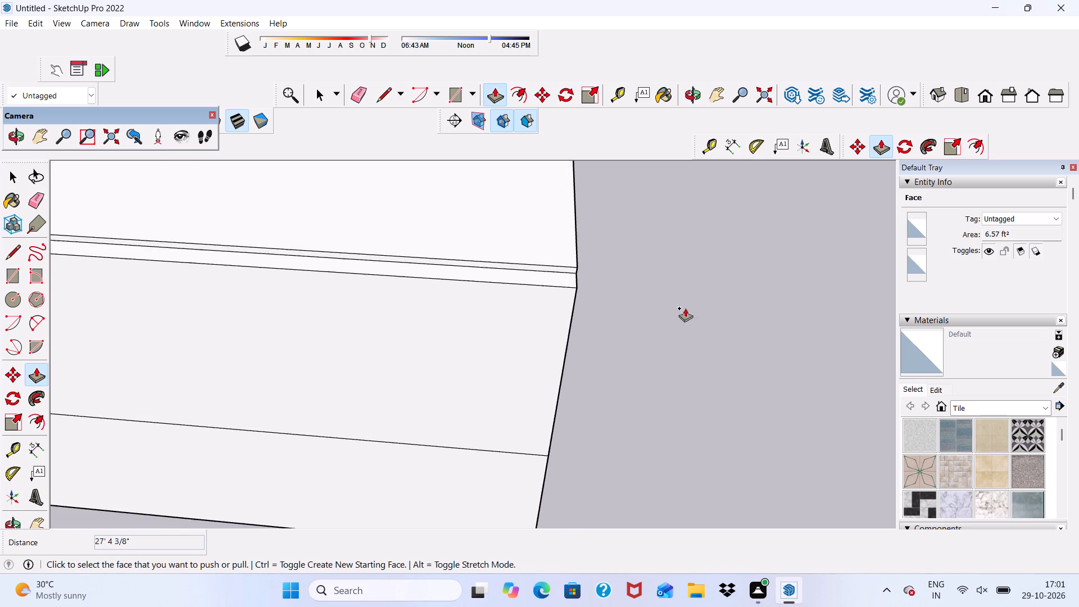
pyautogui.scroll(-7, 685, 308)
pyautogui.scroll(6, 511, 260)
pyautogui.scroll(10, 369, 265)
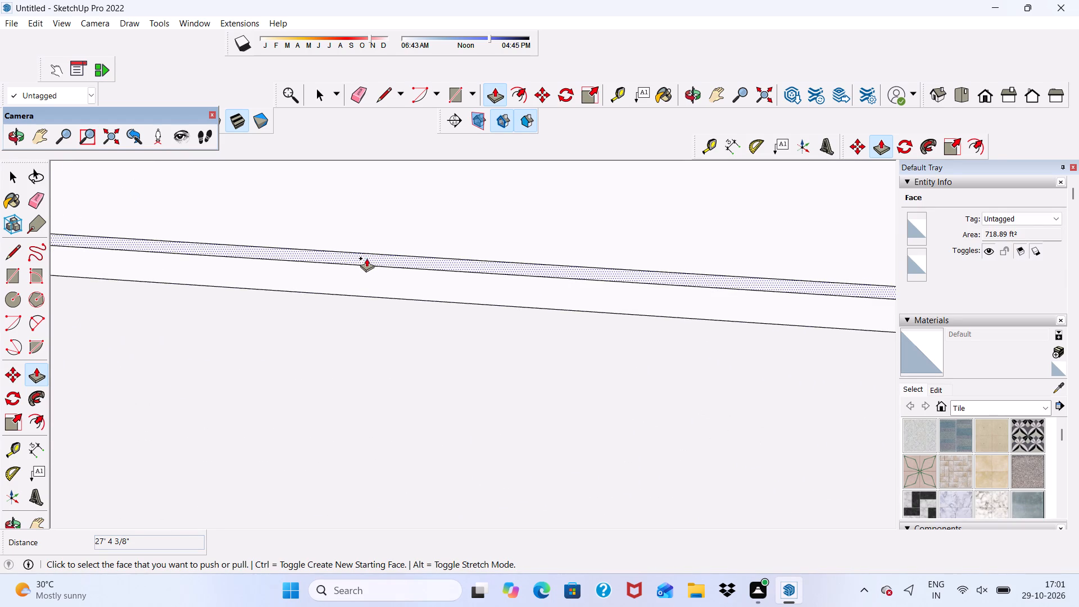
pyautogui.click(366, 256)
pyautogui.scroll(-4, 351, 292)
pyautogui.moveTo(351, 292); pyautogui.dragTo(340, 185, button='middle')
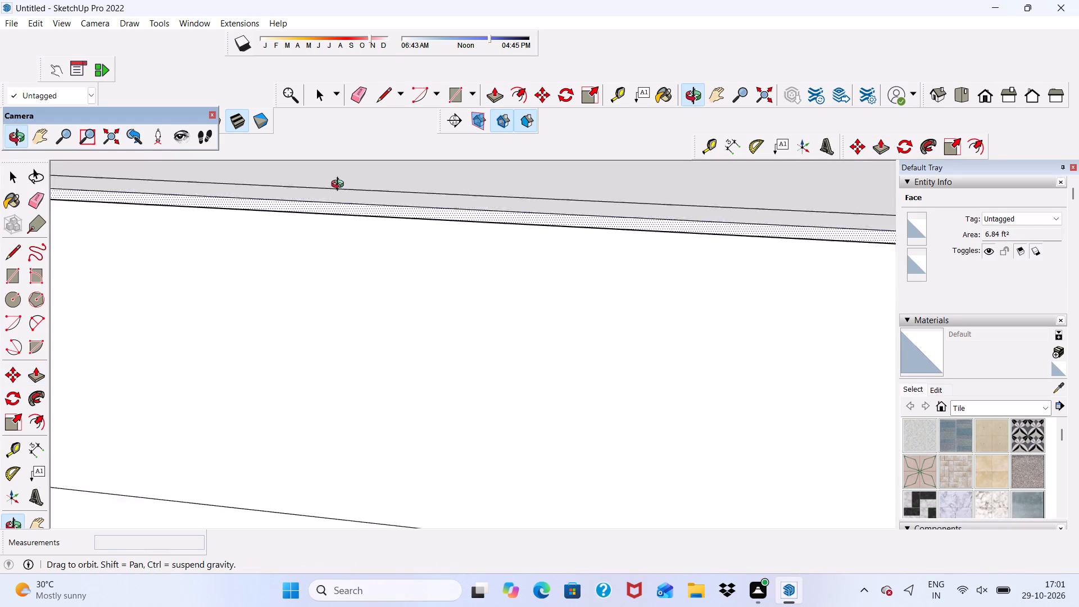
pyautogui.moveTo(340, 185); pyautogui.dragTo(340, 154, button='middle')
pyautogui.scroll(-12, 244, 284)
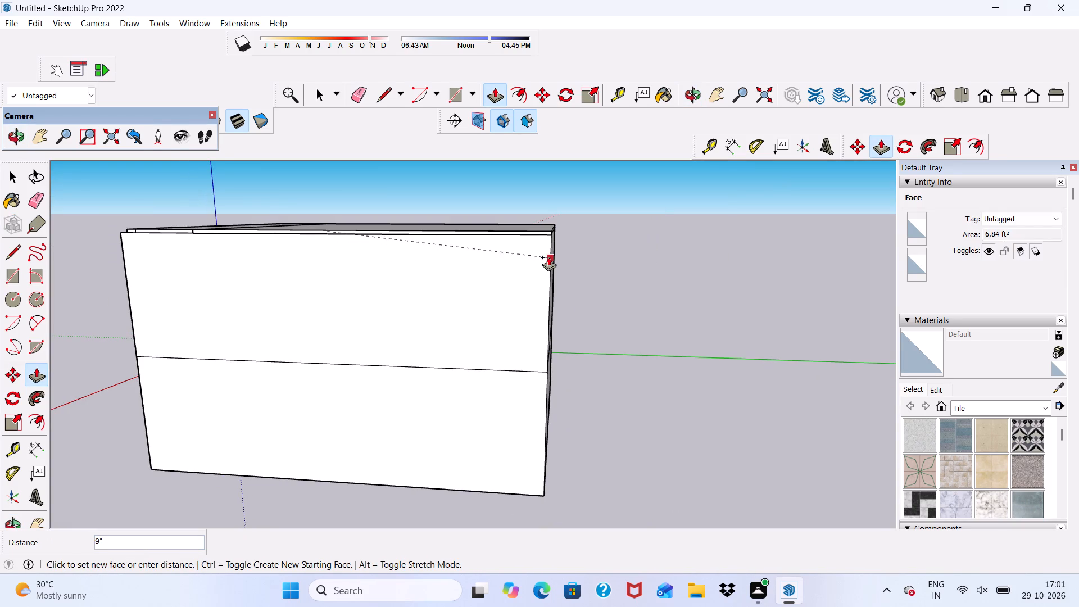
pyautogui.click(555, 259)
# Pull the front slab section's right side face out 9", flush with the outer face of the right wall.
pyautogui.scroll(-5, 187, 231)
pyautogui.moveTo(156, 248); pyautogui.dragTo(409, 329, button='middle')
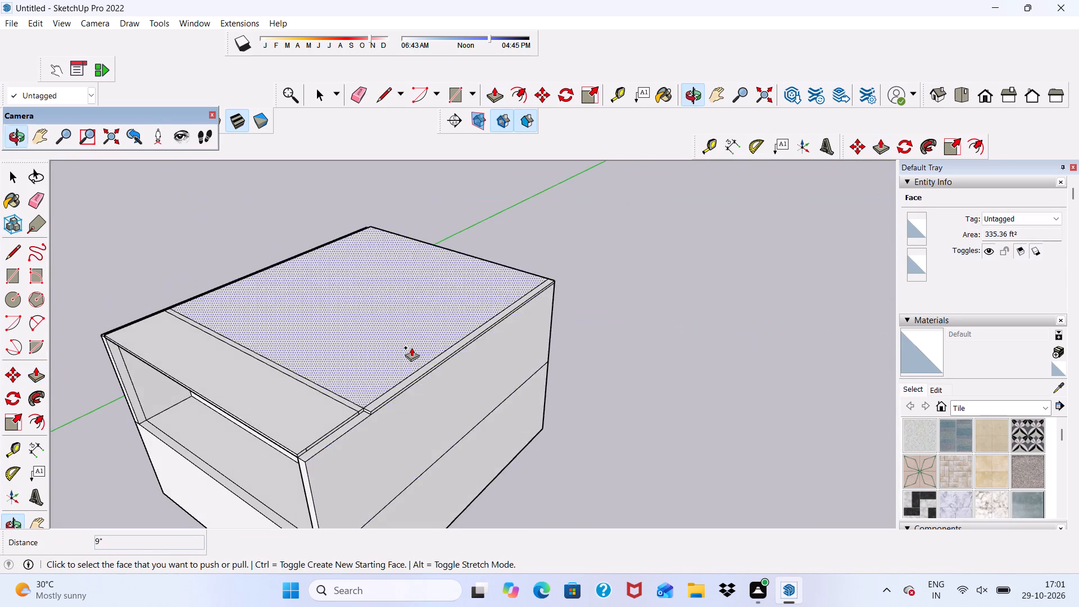
pyautogui.scroll(15, 320, 433)
pyautogui.click(334, 422)
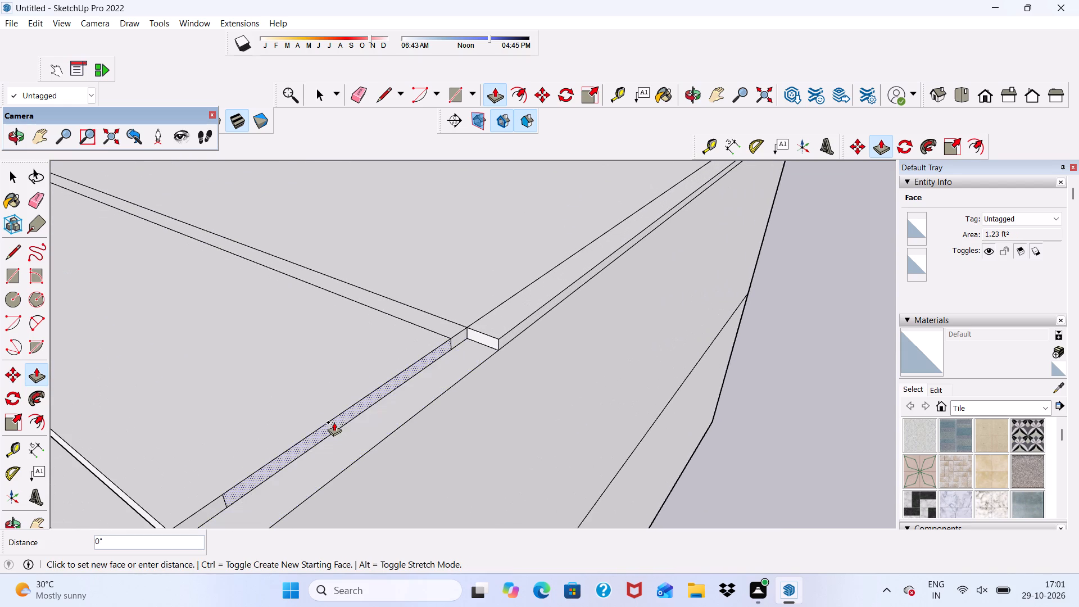
pyautogui.click(491, 346)
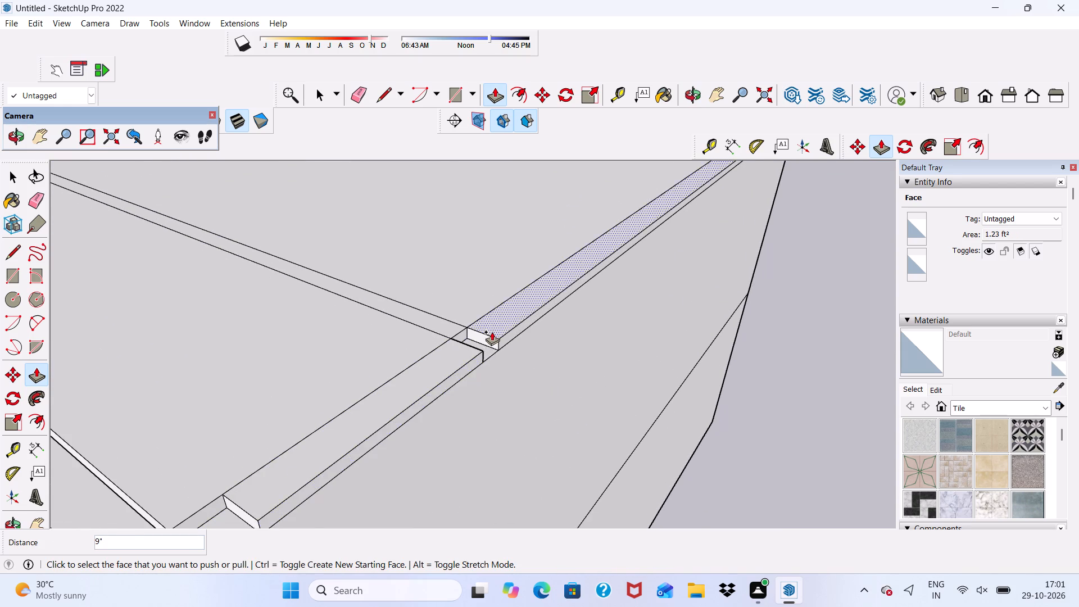
# Pull the rear side strip's small end face about 8 1/4" across the gap beside the partition.
pyautogui.scroll(6, 492, 332)
pyautogui.click(480, 342)
pyautogui.click(465, 405)
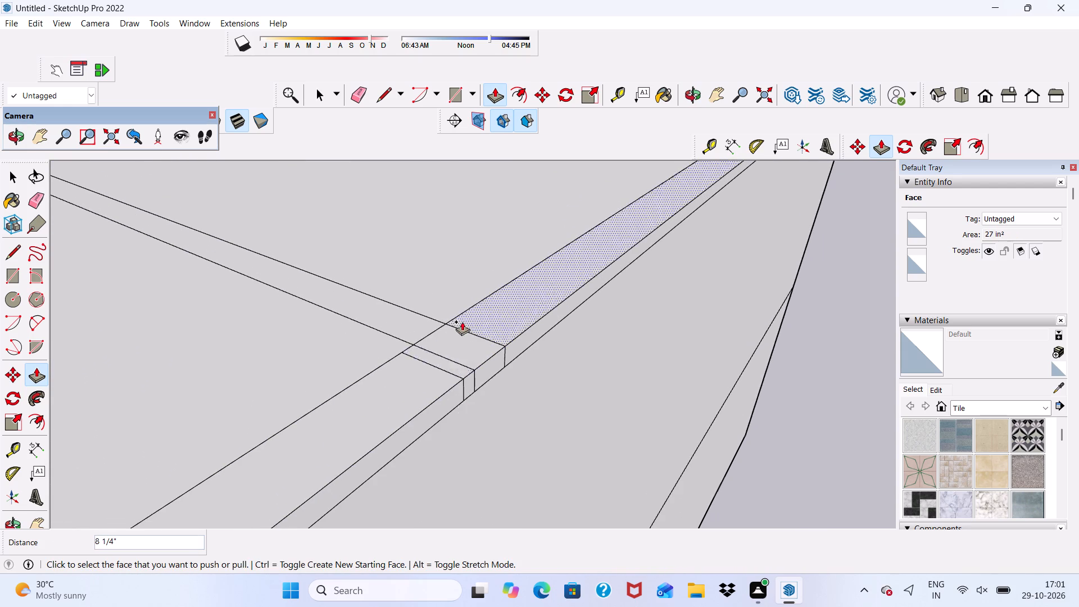
# Pull the right roof strip's small front end face 9" forward, flush with the slab's front edge.
pyautogui.scroll(-13, 462, 321)
pyautogui.scroll(6, 342, 387)
pyautogui.click(305, 434)
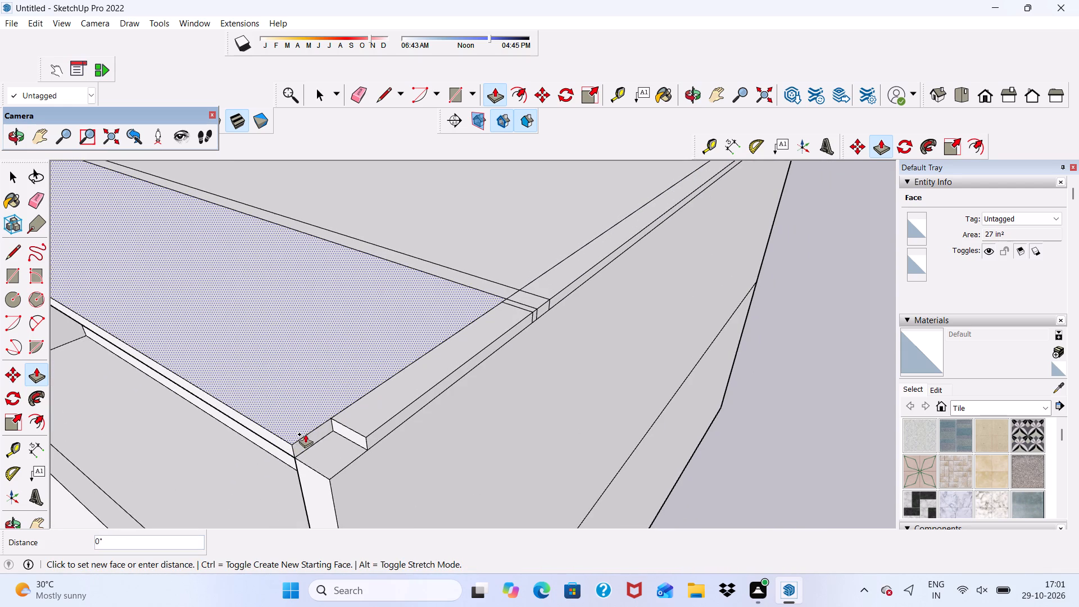
pyautogui.press('space')
pyautogui.scroll(4, 361, 442)
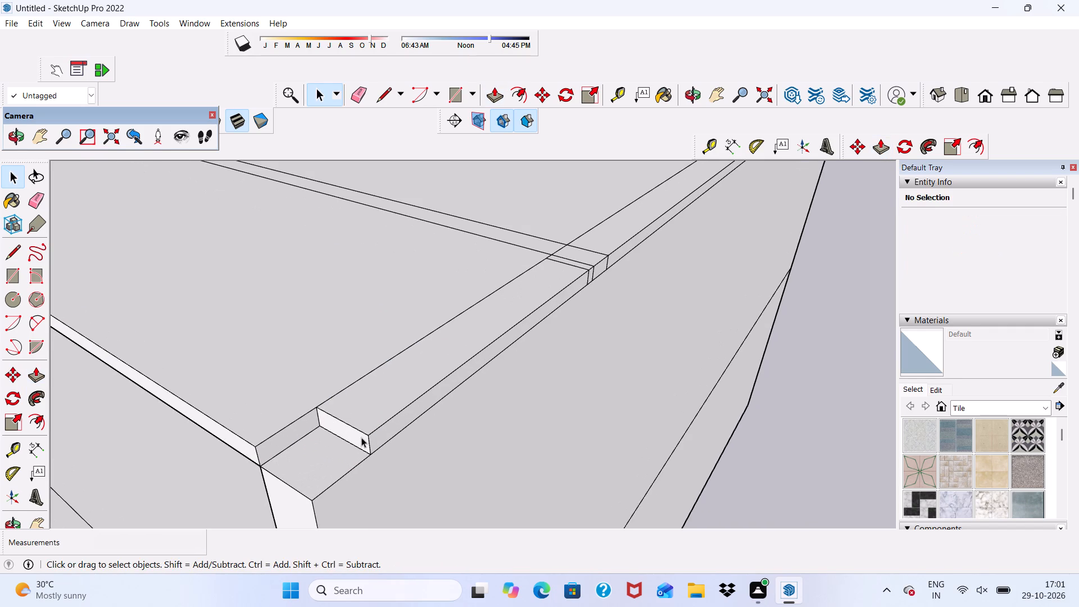
pyautogui.click(361, 437)
pyautogui.click(492, 94)
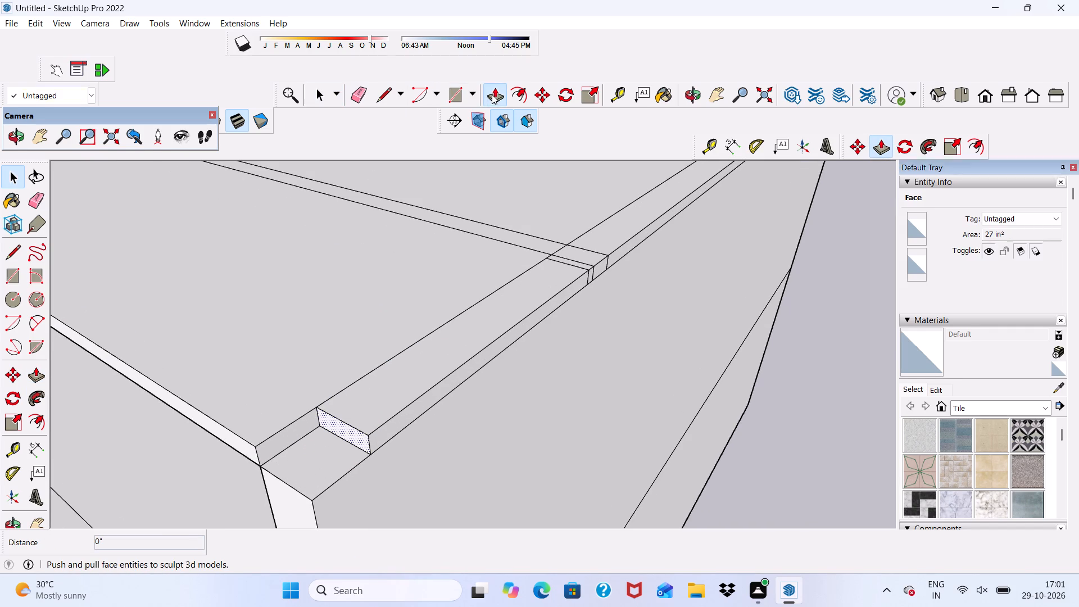
pyautogui.click(343, 431)
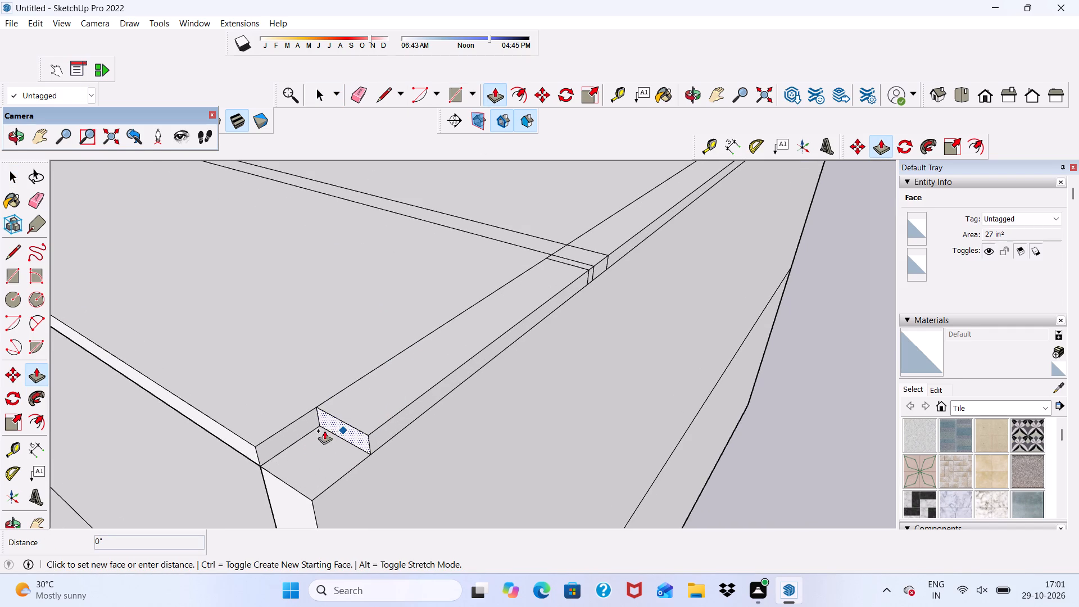
pyautogui.click(231, 443)
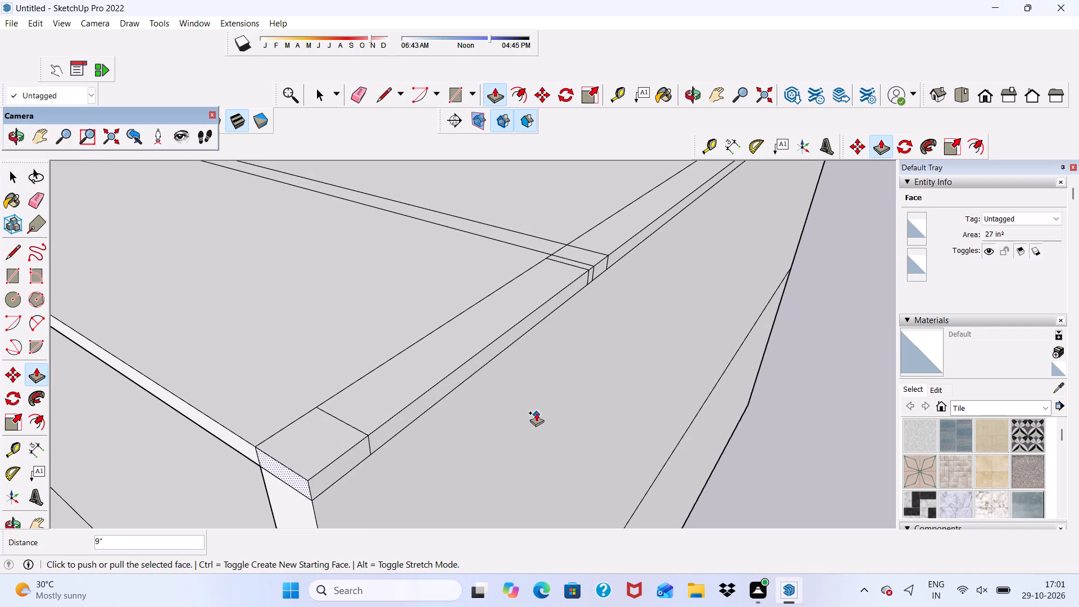
pyautogui.press('space')
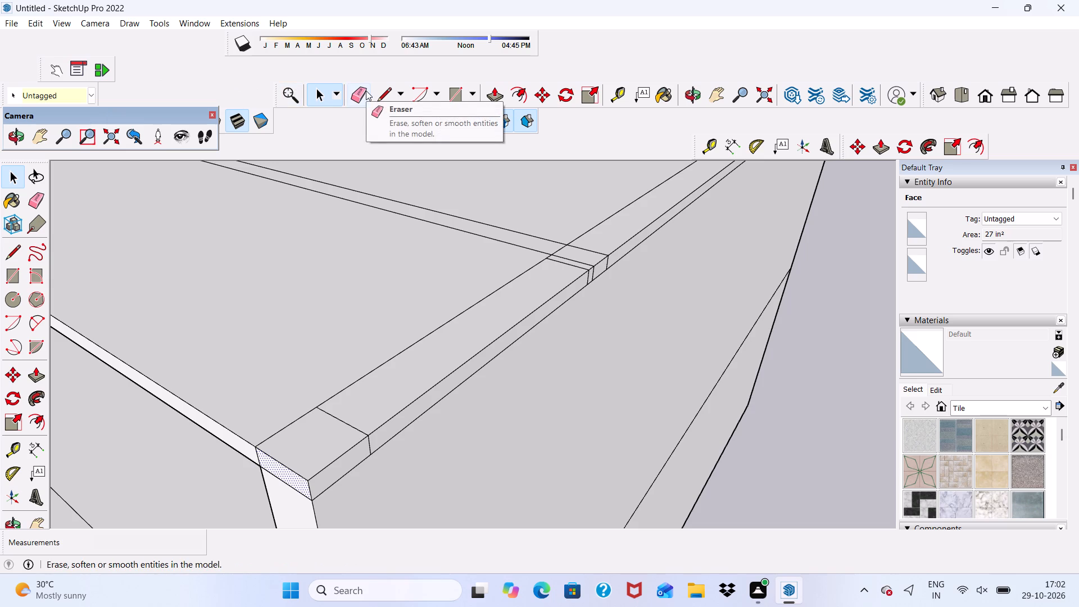
# Erase the leftover seam lines on the top and outer side of the right roof strip near the front corner.
pyautogui.click(354, 89)
pyautogui.scroll(3, 305, 488)
pyautogui.moveTo(340, 406); pyautogui.dragTo(355, 390)
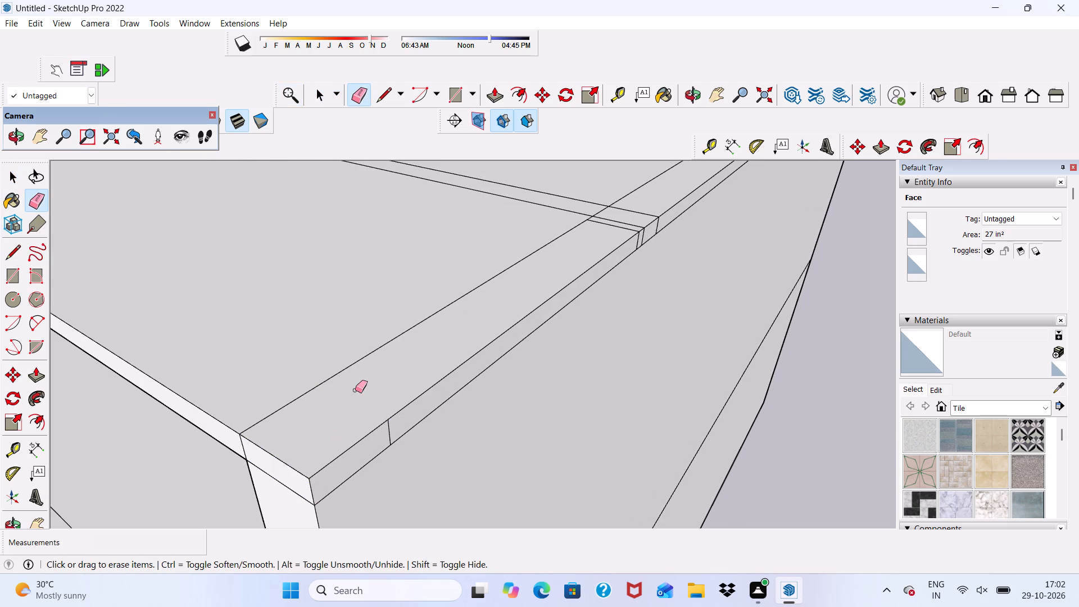
pyautogui.moveTo(382, 442); pyautogui.dragTo(389, 431)
# Erase the leftover seam lines on the right roof strip's top and outer side where the partition strip meets it.
pyautogui.scroll(-10, 274, 393)
pyautogui.moveTo(348, 423); pyautogui.dragTo(202, 417, button='middle')
pyautogui.scroll(5, 428, 308)
pyautogui.scroll(5, 562, 302)
pyautogui.moveTo(562, 302); pyautogui.dragTo(556, 306)
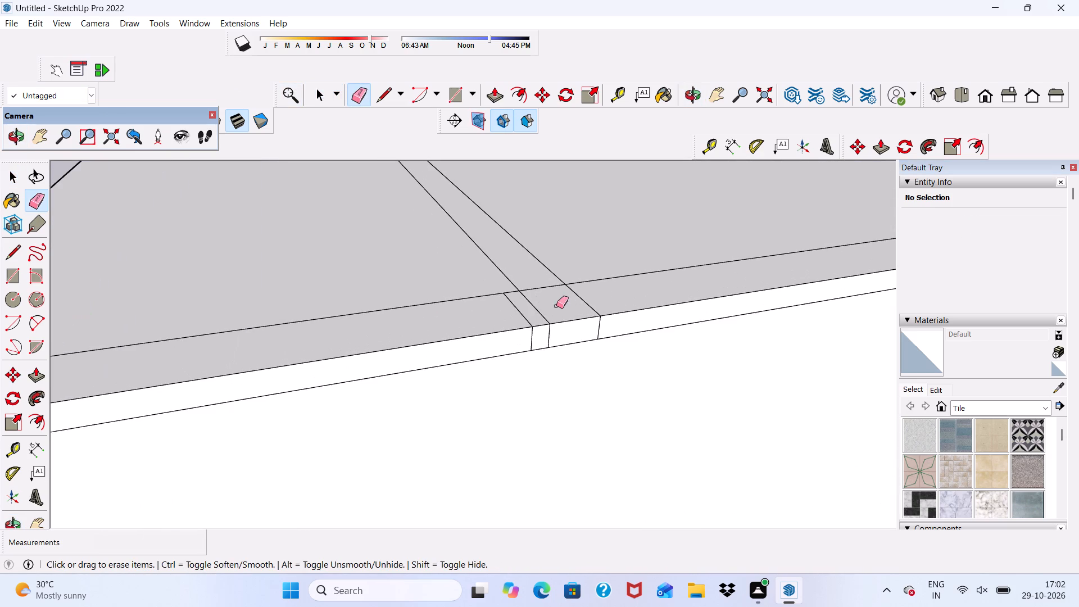
pyautogui.moveTo(556, 306); pyautogui.dragTo(502, 330)
pyautogui.moveTo(524, 348); pyautogui.dragTo(579, 328)
pyautogui.moveTo(579, 305); pyautogui.dragTo(605, 311)
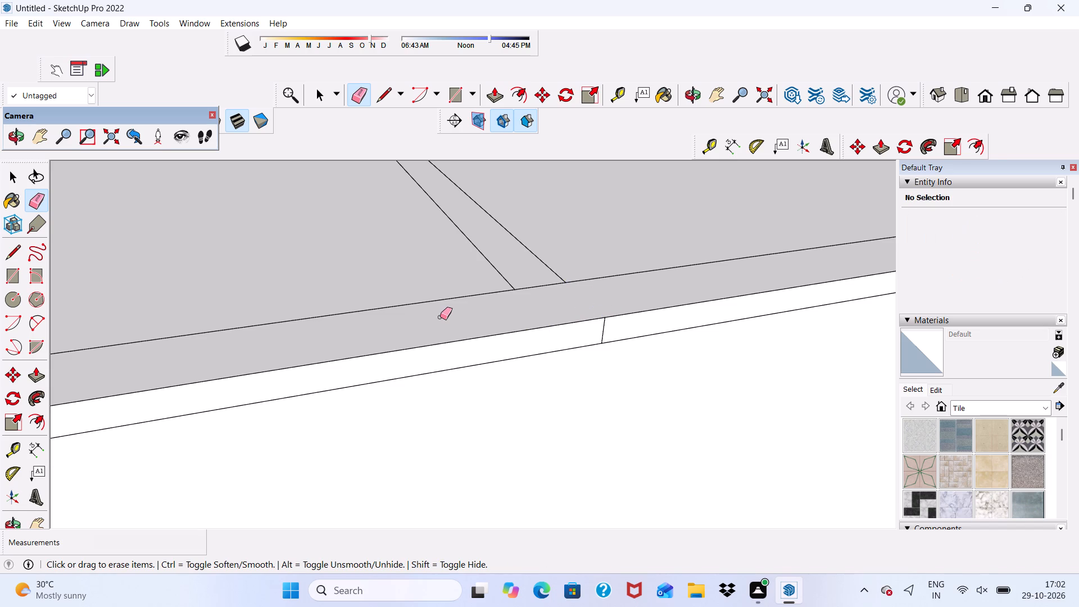
pyautogui.scroll(2, 402, 234)
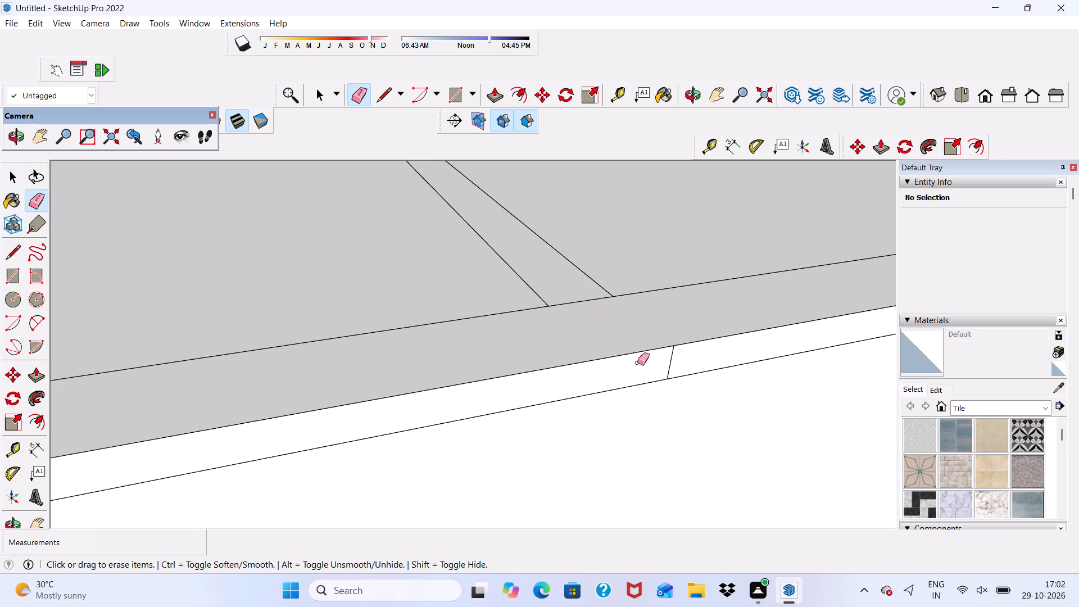
pyautogui.moveTo(641, 364); pyautogui.dragTo(687, 364)
pyautogui.scroll(-3, 640, 326)
pyautogui.scroll(3, 606, 318)
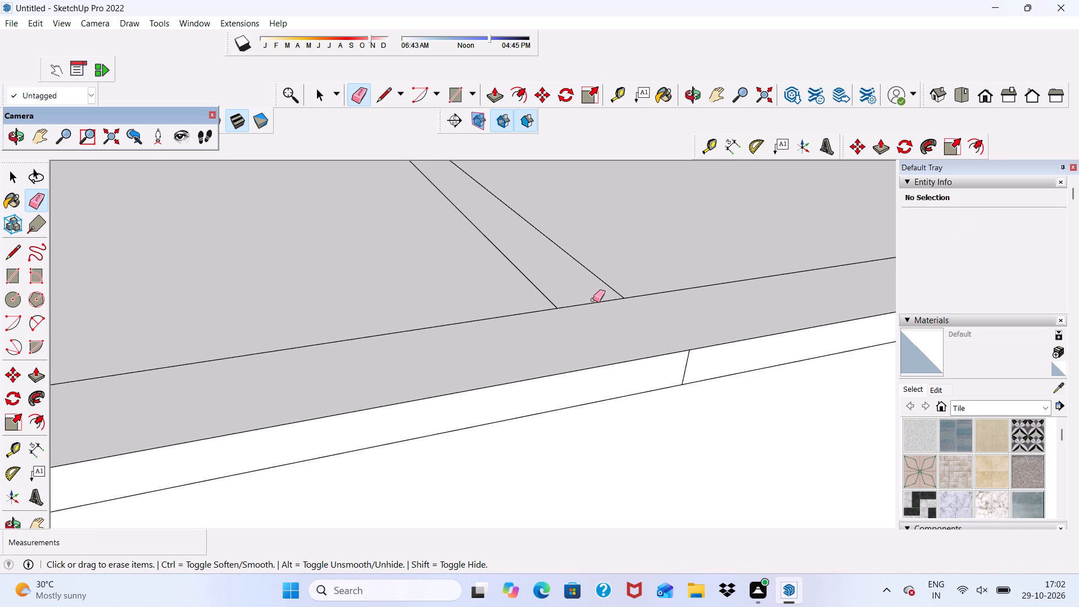
pyautogui.click(593, 300)
pyautogui.click(593, 300)
pyautogui.moveTo(693, 368); pyautogui.dragTo(691, 368)
pyautogui.moveTo(691, 368); pyautogui.dragTo(686, 369)
# Pull the front slab section's left side face out 9", flush with the outer face of the left wall.
pyautogui.scroll(-20, 658, 347)
pyautogui.scroll(-1, 658, 347)
pyautogui.moveTo(551, 360); pyautogui.dragTo(673, 385, button='middle')
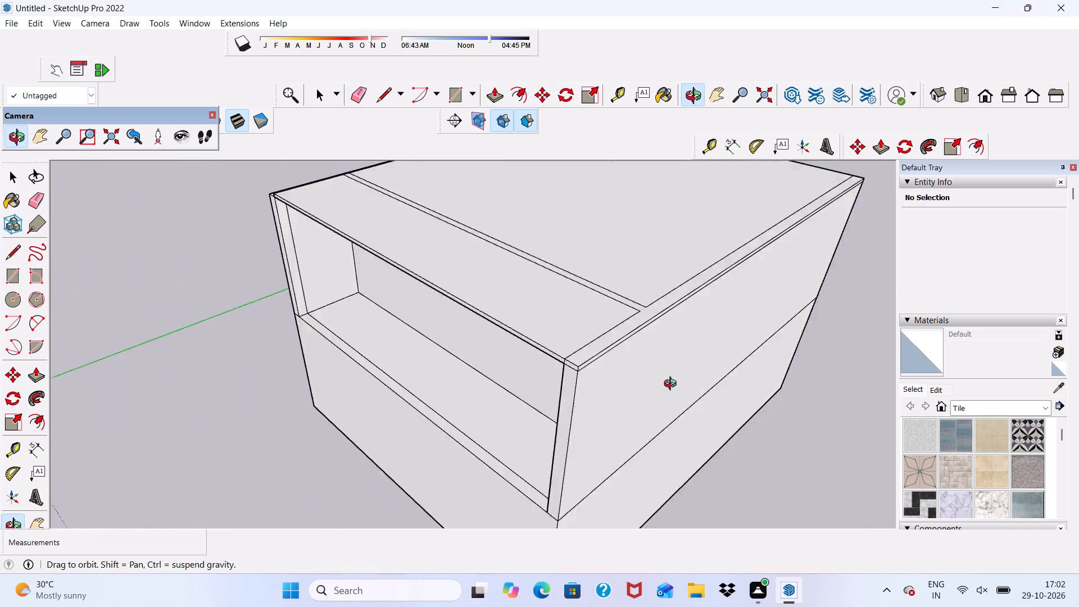
pyautogui.moveTo(673, 385); pyautogui.dragTo(829, 392, button='middle')
pyautogui.scroll(-5, 564, 380)
pyautogui.scroll(5, 361, 346)
pyautogui.scroll(6, 268, 285)
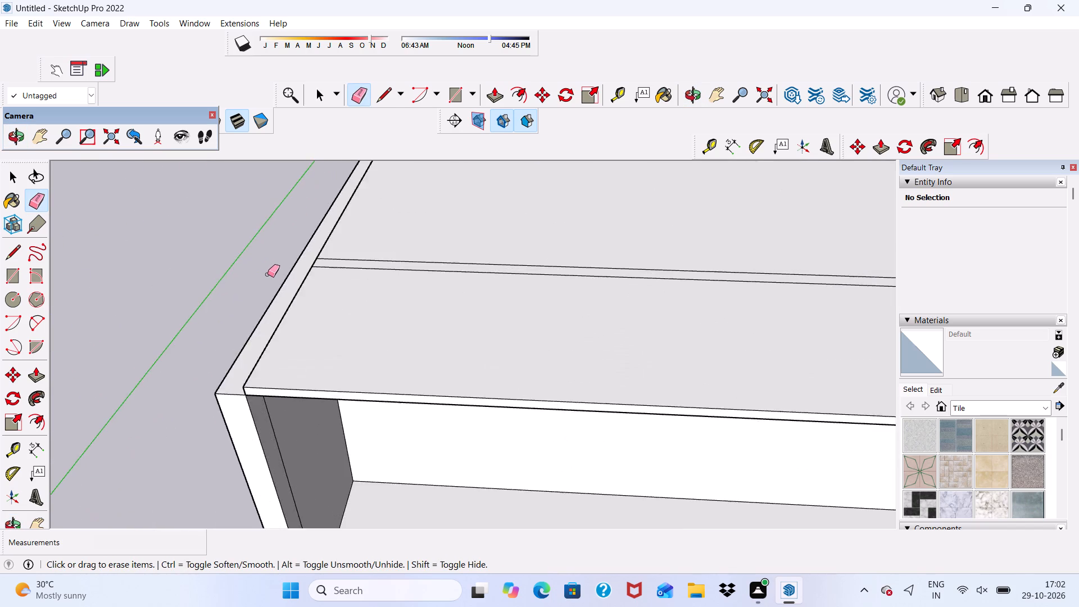
pyautogui.scroll(5, 268, 274)
pyautogui.scroll(-2, 269, 274)
pyautogui.press('space')
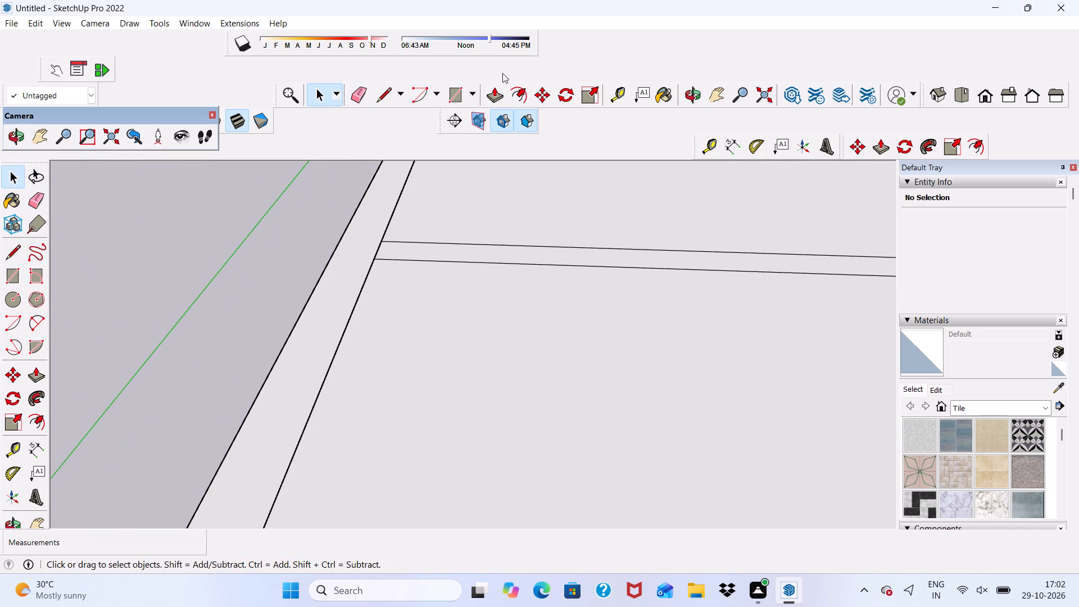
pyautogui.click(493, 92)
pyautogui.scroll(-4, 482, 192)
pyautogui.moveTo(492, 261); pyautogui.dragTo(682, 225, button='middle')
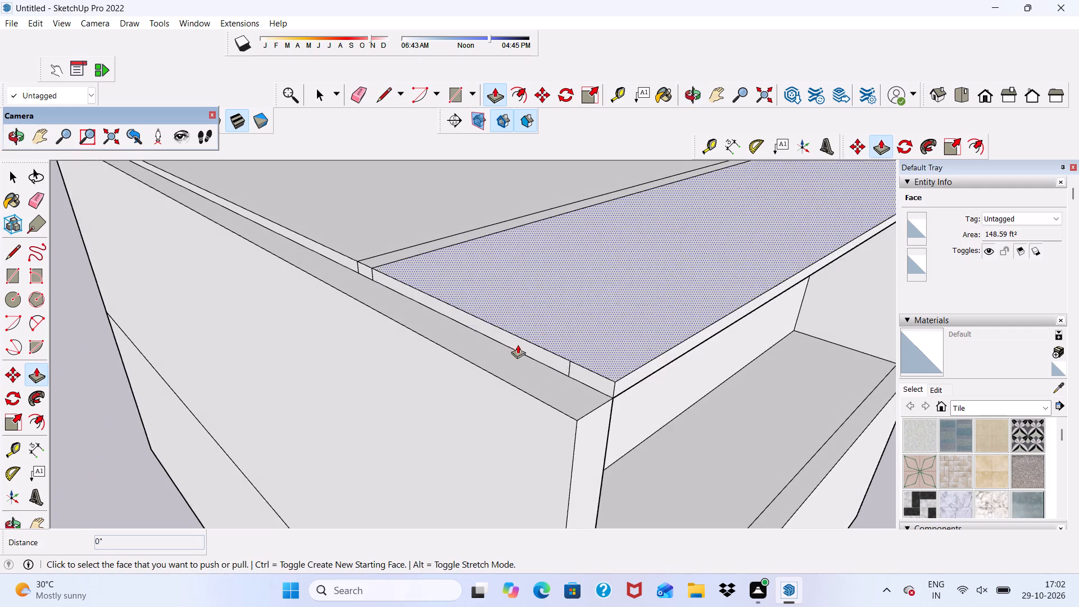
pyautogui.scroll(5, 510, 347)
pyautogui.click(509, 334)
pyautogui.click(472, 404)
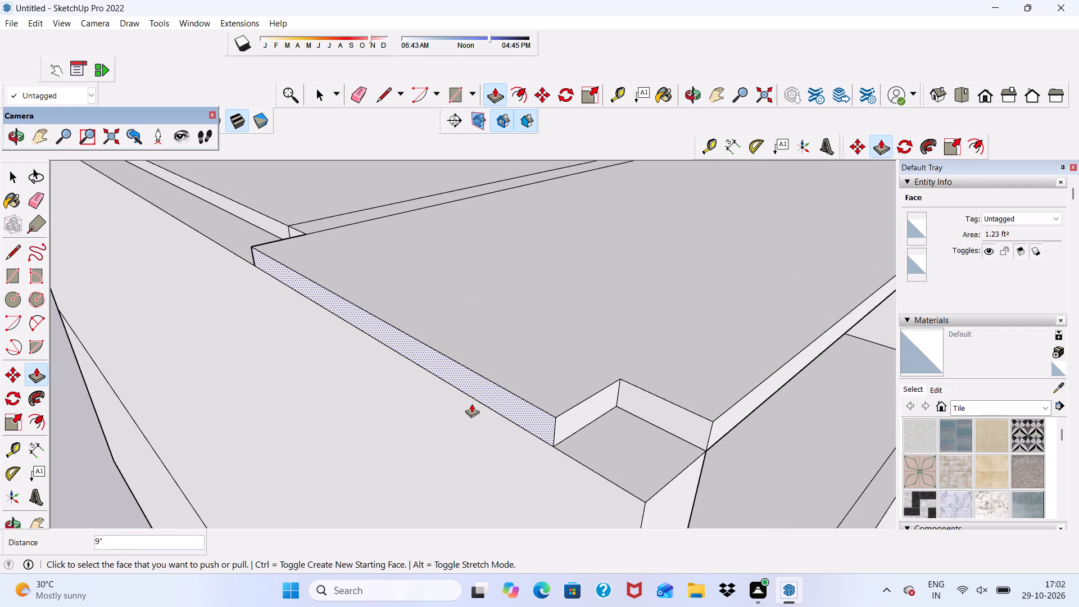
# Pull the small side face at the slab's front left corner out 9" to fill the corner notch.
pyautogui.click(649, 409)
pyautogui.click(489, 416)
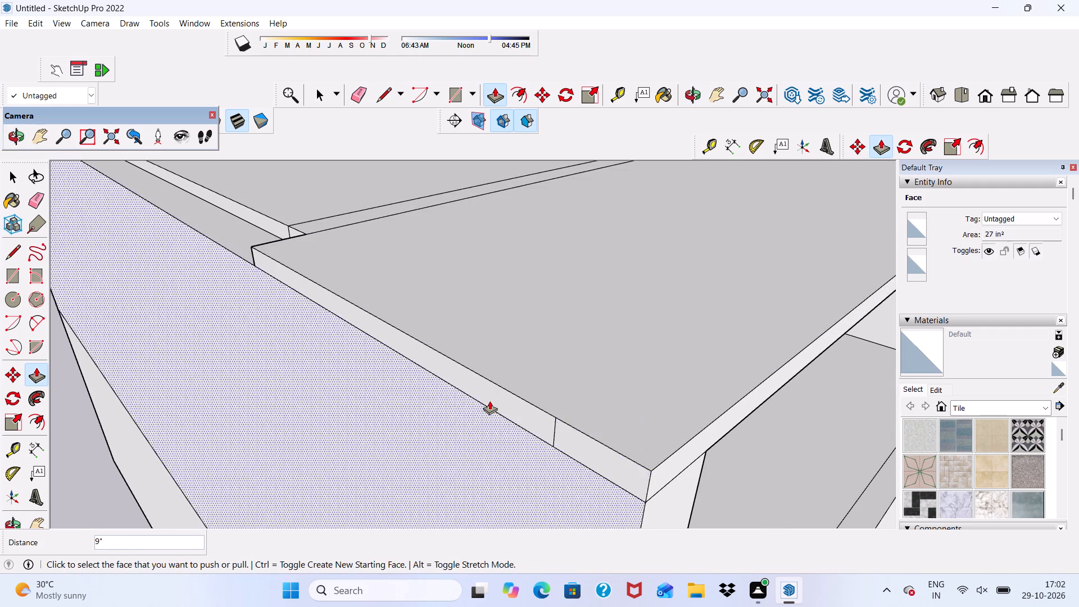
# Pull the rear slab section's left side face out 9", flush with the outer face of the left wall.
pyautogui.scroll(-7, 492, 381)
pyautogui.scroll(6, 235, 280)
pyautogui.click(389, 312)
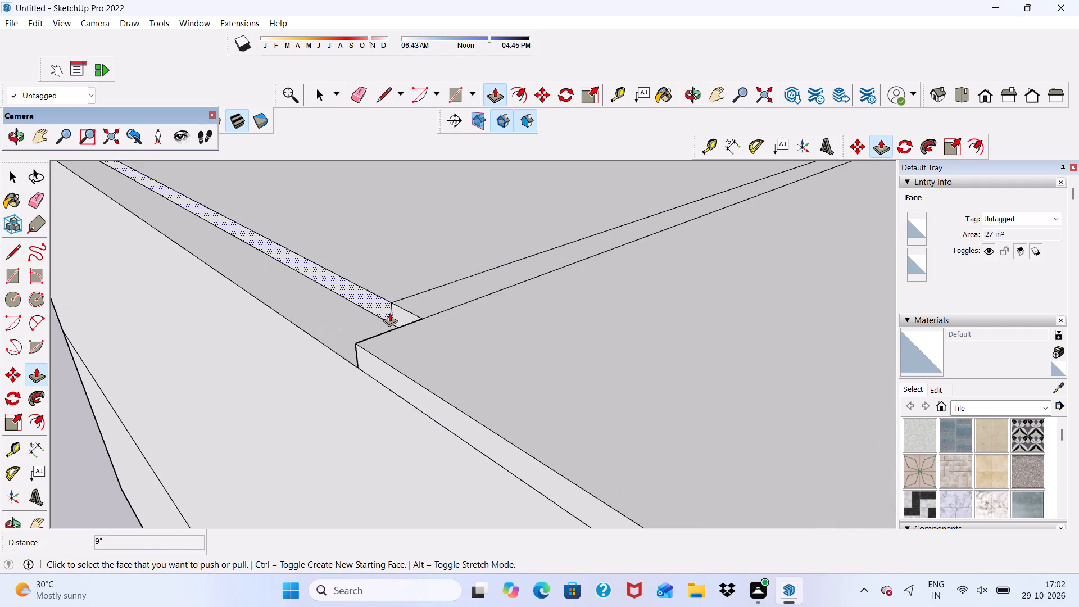
pyautogui.click(342, 365)
# Pull the rear left strip's small end face forward across the gap beside the partition to meet the front section.
pyautogui.scroll(4, 359, 316)
pyautogui.click(359, 316)
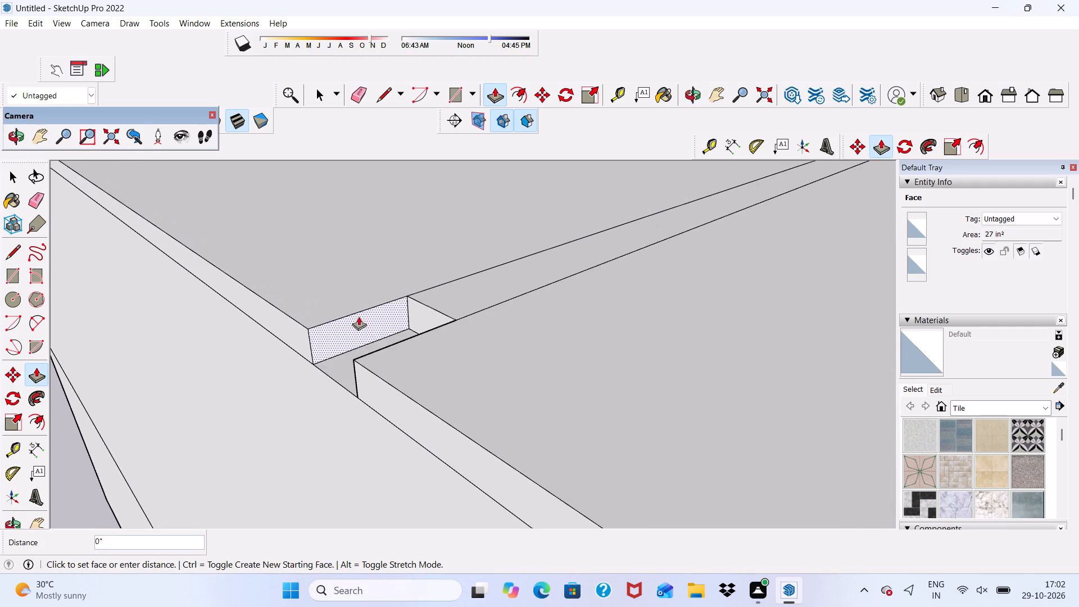
pyautogui.click(434, 339)
pyautogui.moveTo(506, 334); pyautogui.dragTo(339, 360, button='middle')
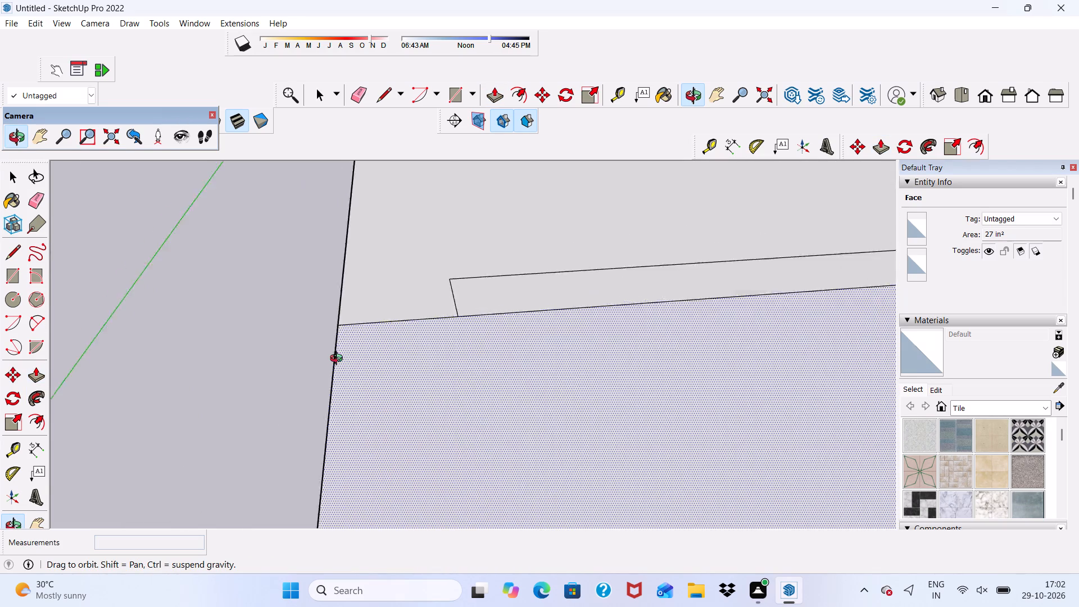
pyautogui.moveTo(339, 360); pyautogui.dragTo(146, 388, button='middle')
pyautogui.press('space')
pyautogui.scroll(-6, 409, 232)
pyautogui.scroll(-6, 437, 280)
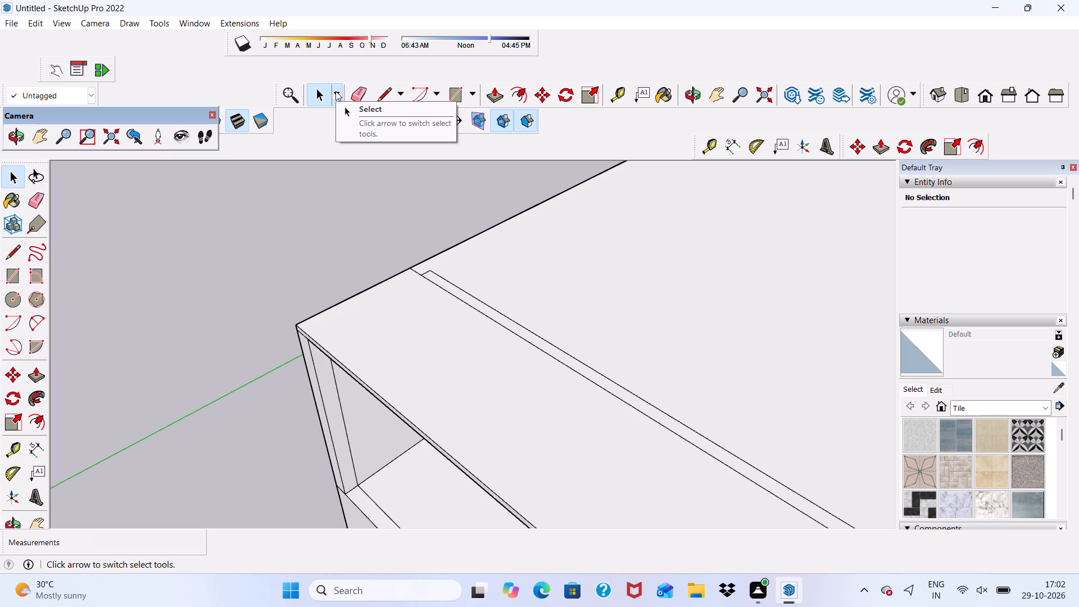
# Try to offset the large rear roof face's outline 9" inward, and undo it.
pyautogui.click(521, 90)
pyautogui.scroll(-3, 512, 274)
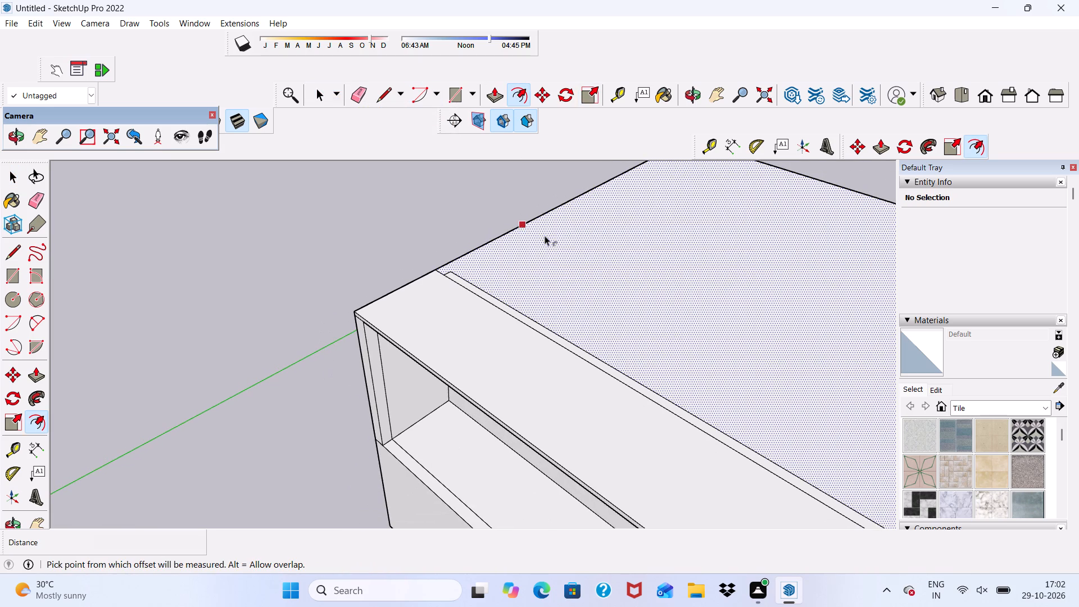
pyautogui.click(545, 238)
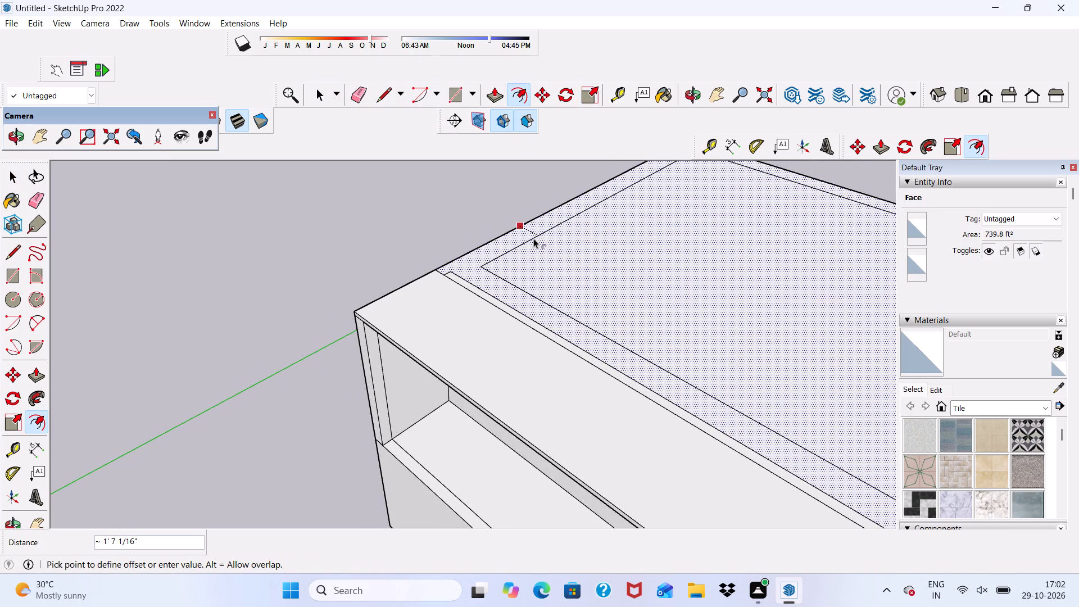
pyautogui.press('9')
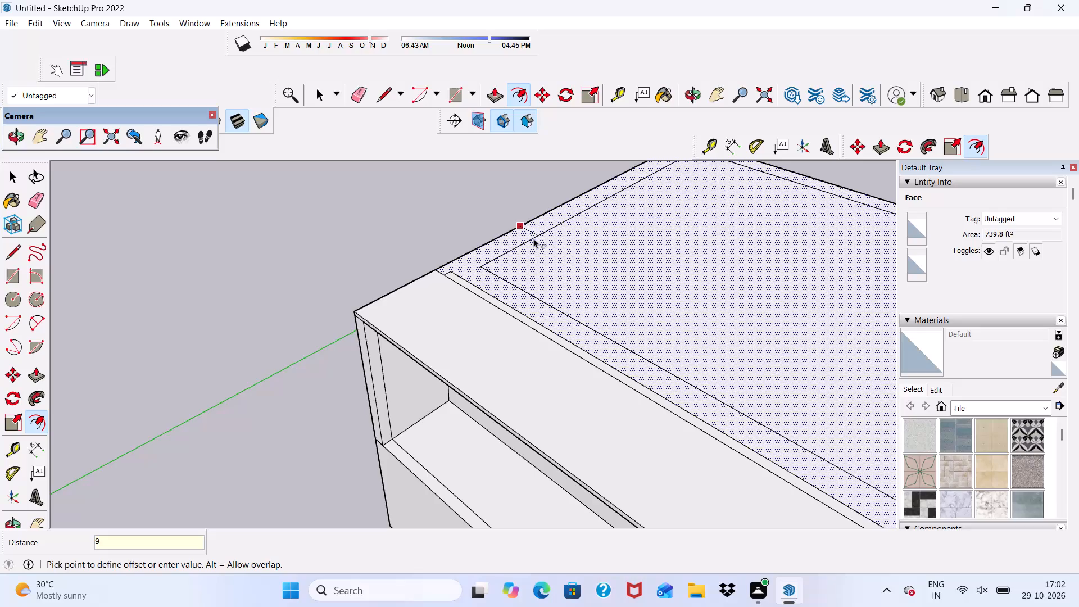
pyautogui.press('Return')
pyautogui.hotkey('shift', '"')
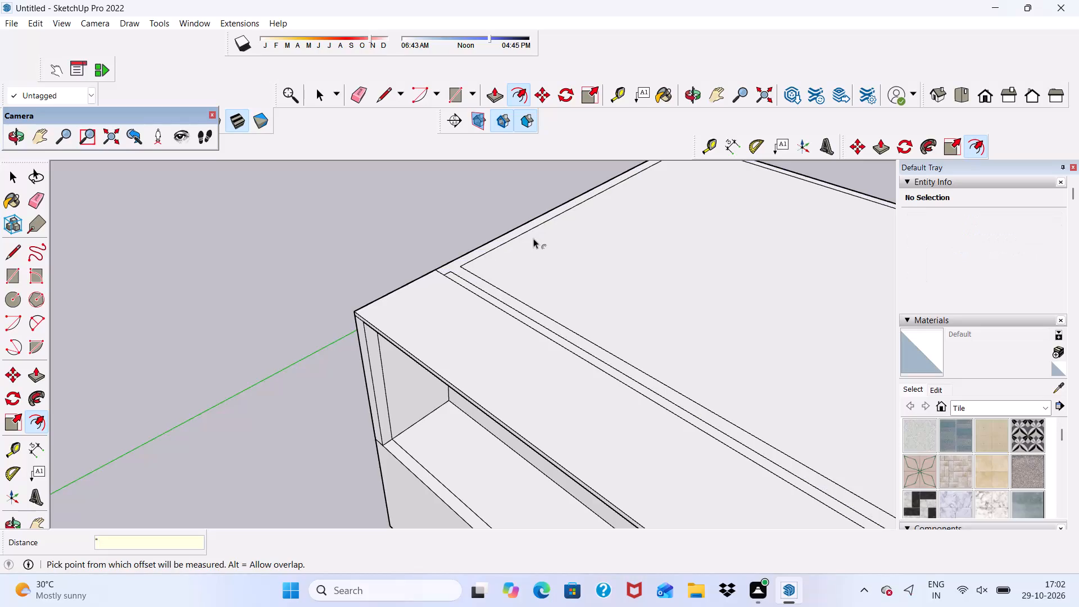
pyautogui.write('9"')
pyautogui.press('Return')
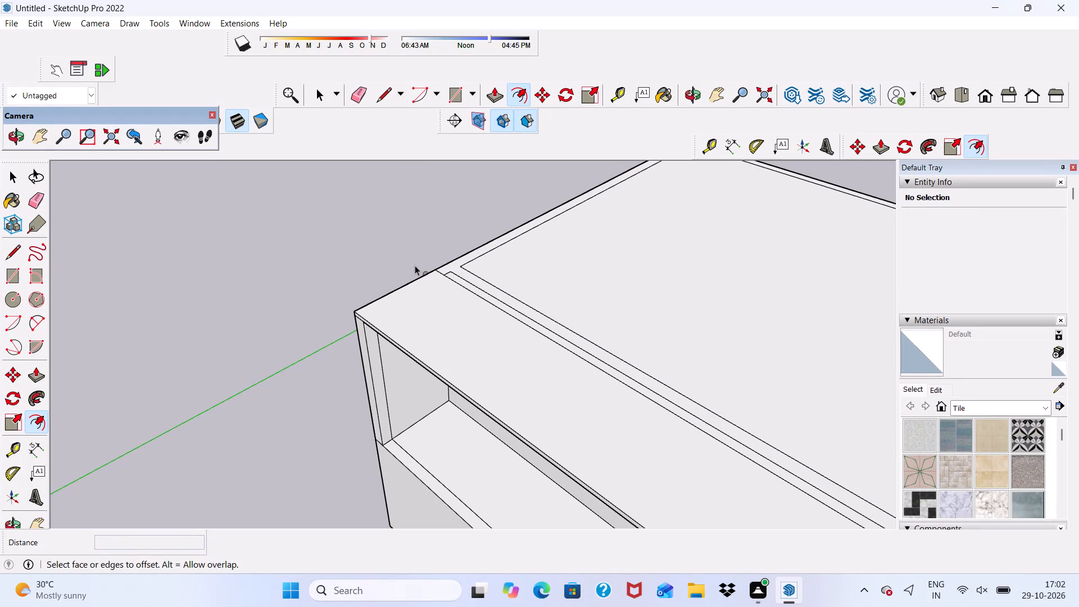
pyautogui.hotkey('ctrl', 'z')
# Offset the large rear roof face's outline 9" inward.
pyautogui.click(496, 250)
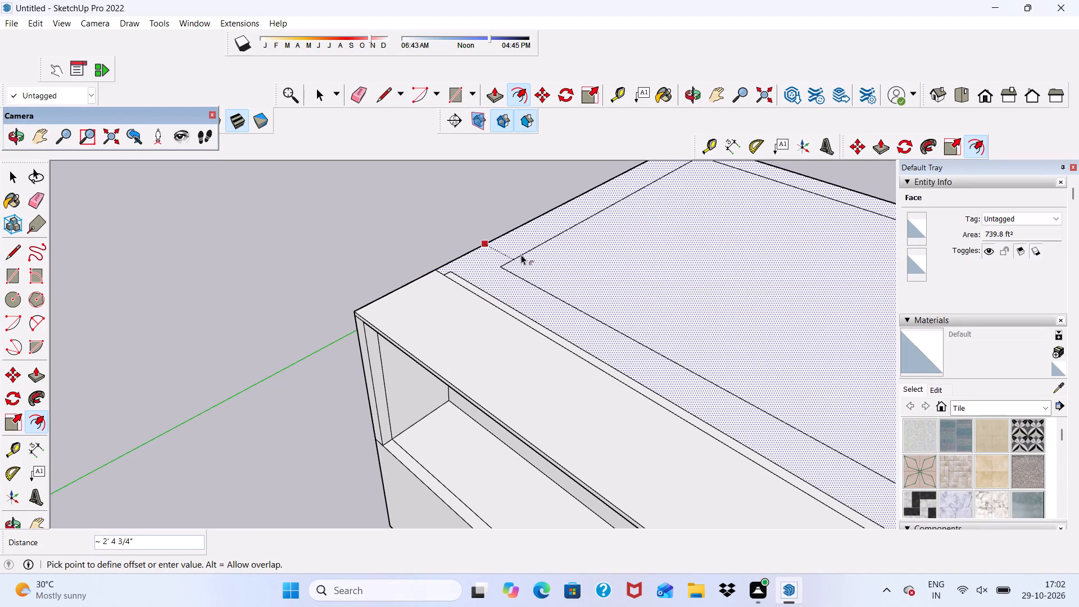
pyautogui.press('9')
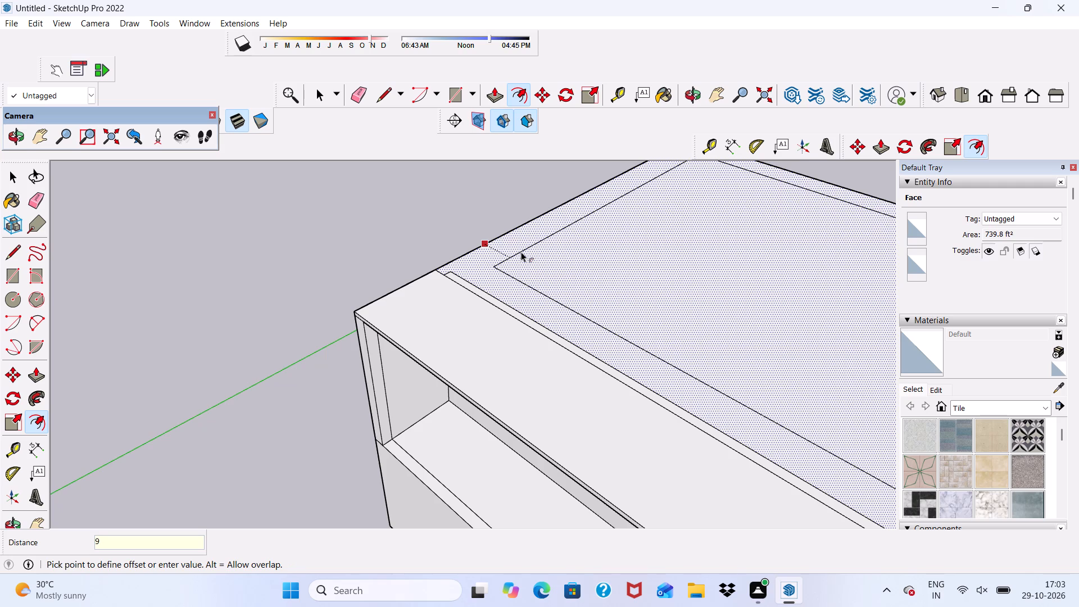
pyautogui.hotkey('shift', '"')
pyautogui.press('Return')
pyautogui.press('space')
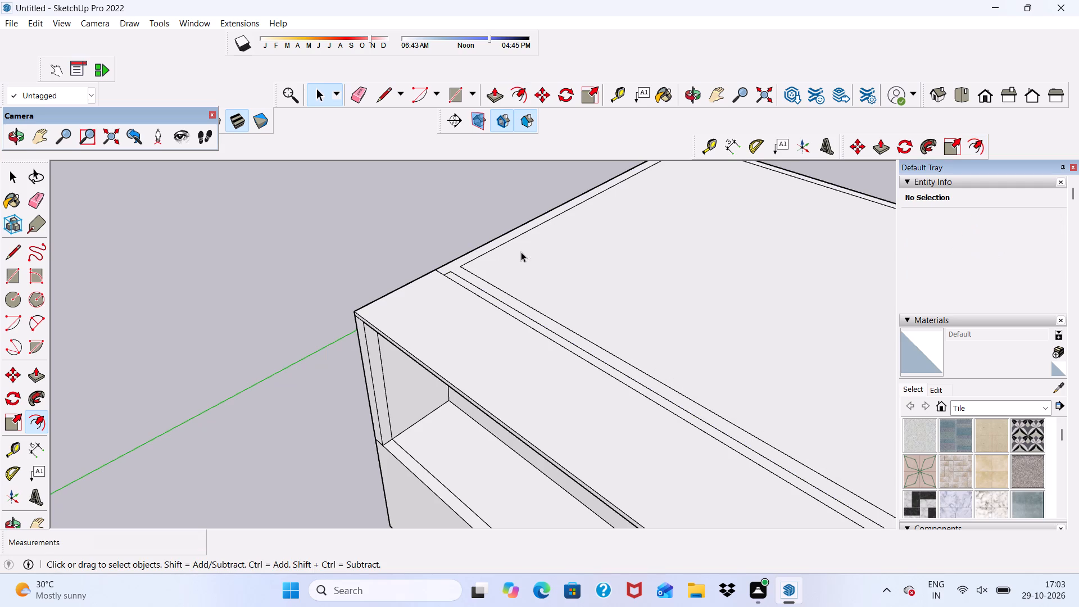
# Draw a line about 6' 11" long from the offset outline's front left corner straight to the roof's front edge.
pyautogui.scroll(-6, 491, 172)
pyautogui.scroll(1, 497, 286)
pyautogui.moveTo(497, 286); pyautogui.dragTo(650, 327, button='middle')
pyautogui.scroll(4, 398, 225)
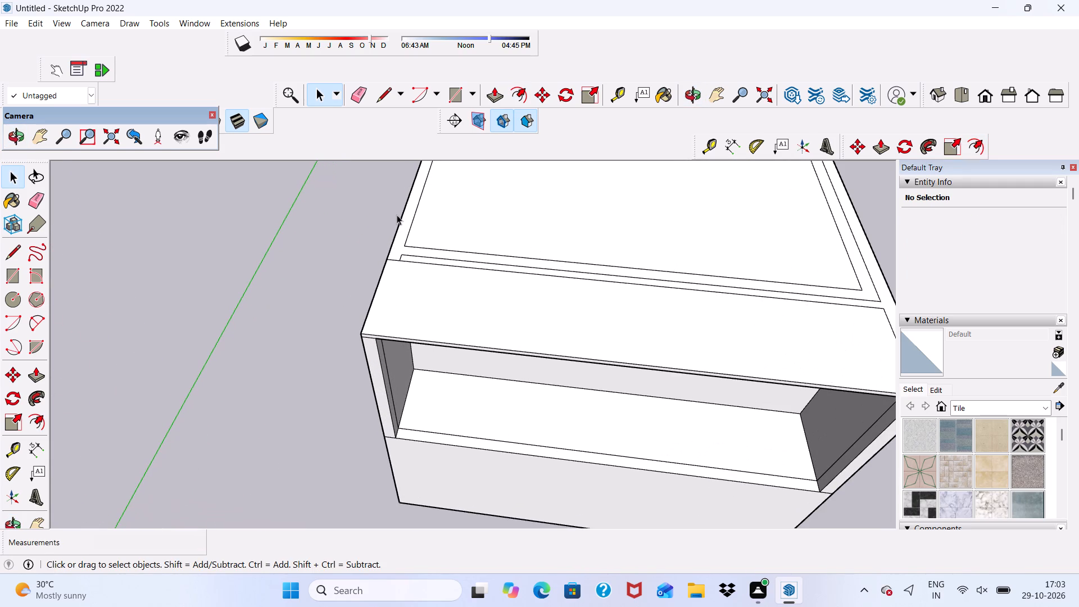
pyautogui.click(379, 95)
pyautogui.scroll(6, 433, 238)
pyautogui.scroll(4, 368, 273)
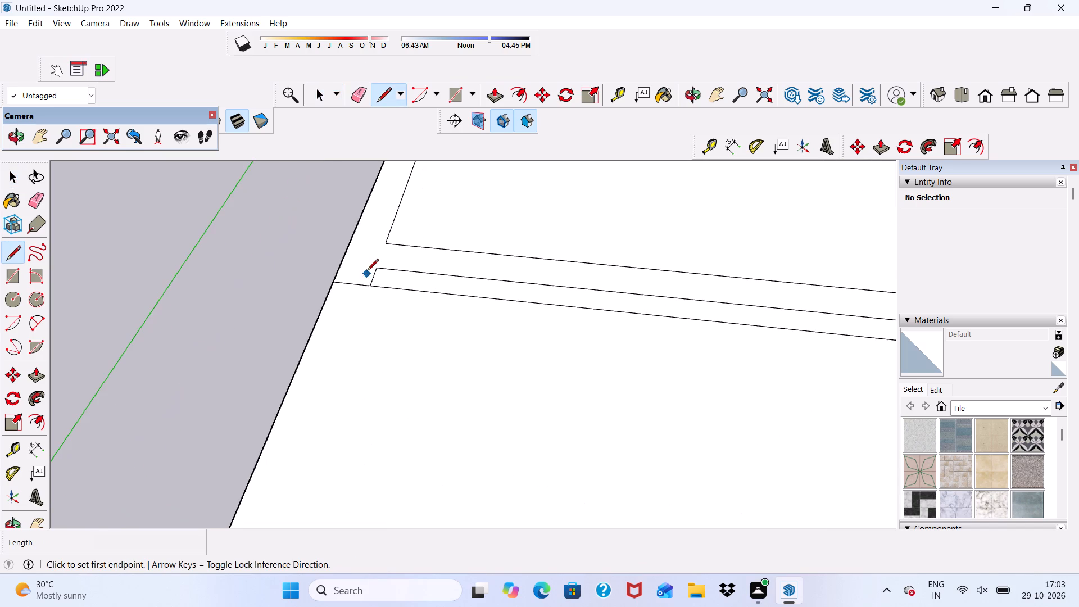
pyautogui.click(387, 247)
pyautogui.scroll(-5, 383, 329)
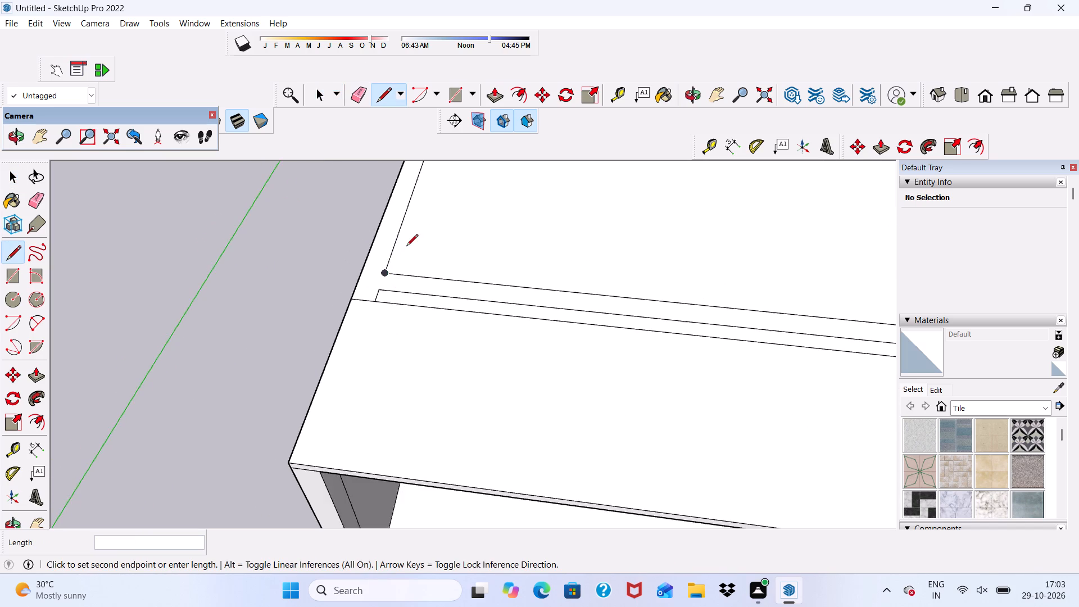
pyautogui.scroll(-5, 405, 240)
pyautogui.scroll(5, 353, 377)
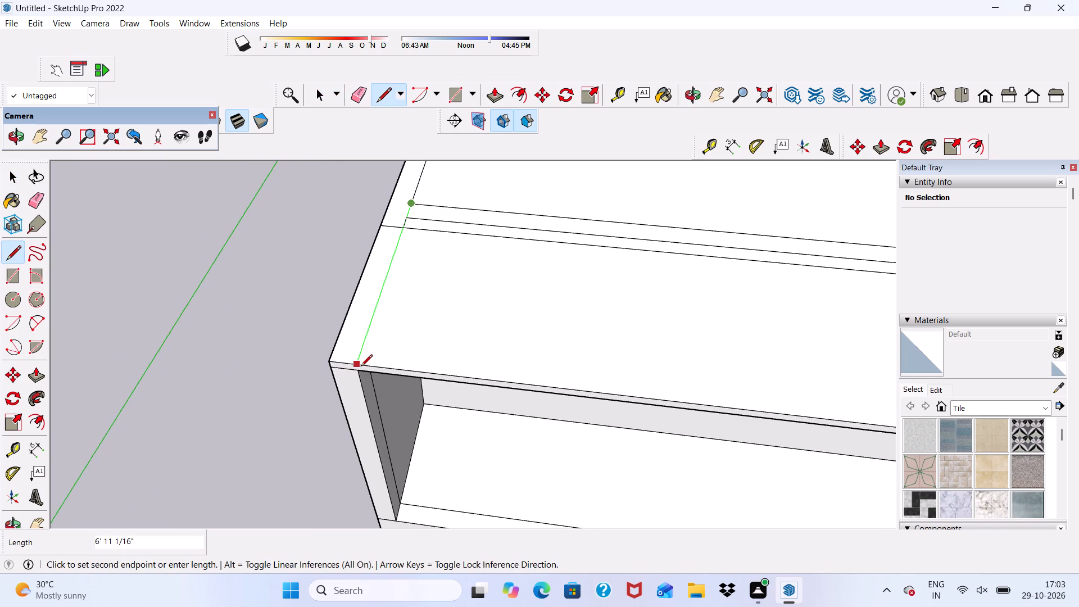
pyautogui.click(361, 367)
pyautogui.scroll(-10, 328, 332)
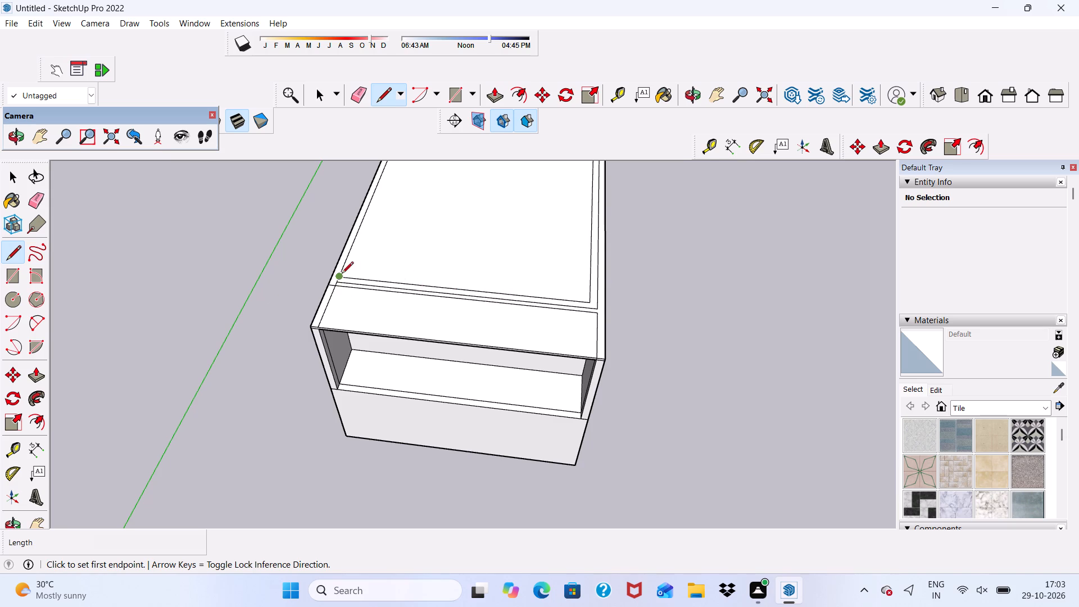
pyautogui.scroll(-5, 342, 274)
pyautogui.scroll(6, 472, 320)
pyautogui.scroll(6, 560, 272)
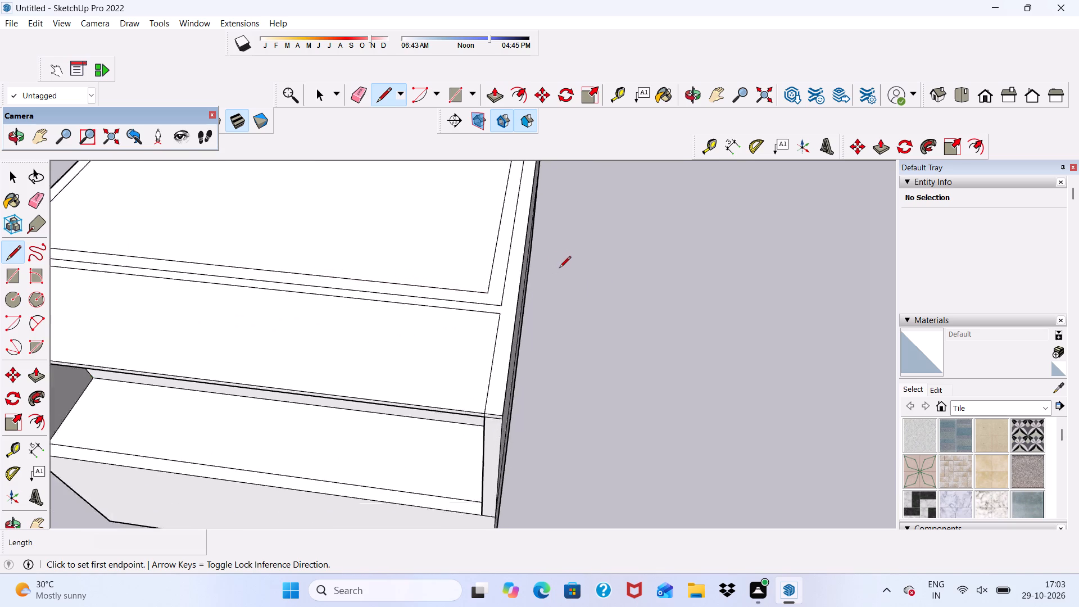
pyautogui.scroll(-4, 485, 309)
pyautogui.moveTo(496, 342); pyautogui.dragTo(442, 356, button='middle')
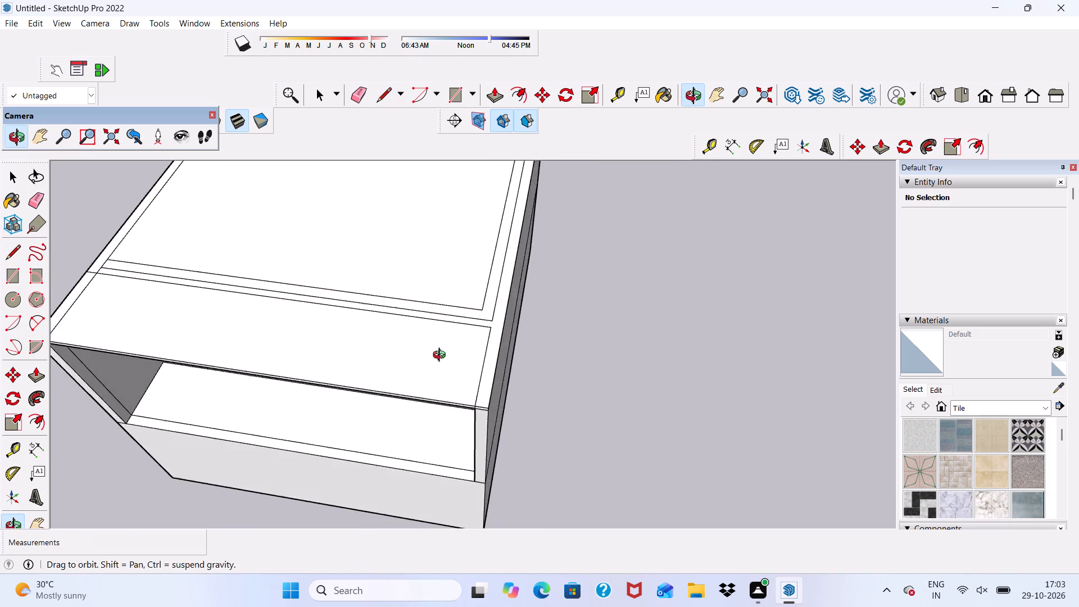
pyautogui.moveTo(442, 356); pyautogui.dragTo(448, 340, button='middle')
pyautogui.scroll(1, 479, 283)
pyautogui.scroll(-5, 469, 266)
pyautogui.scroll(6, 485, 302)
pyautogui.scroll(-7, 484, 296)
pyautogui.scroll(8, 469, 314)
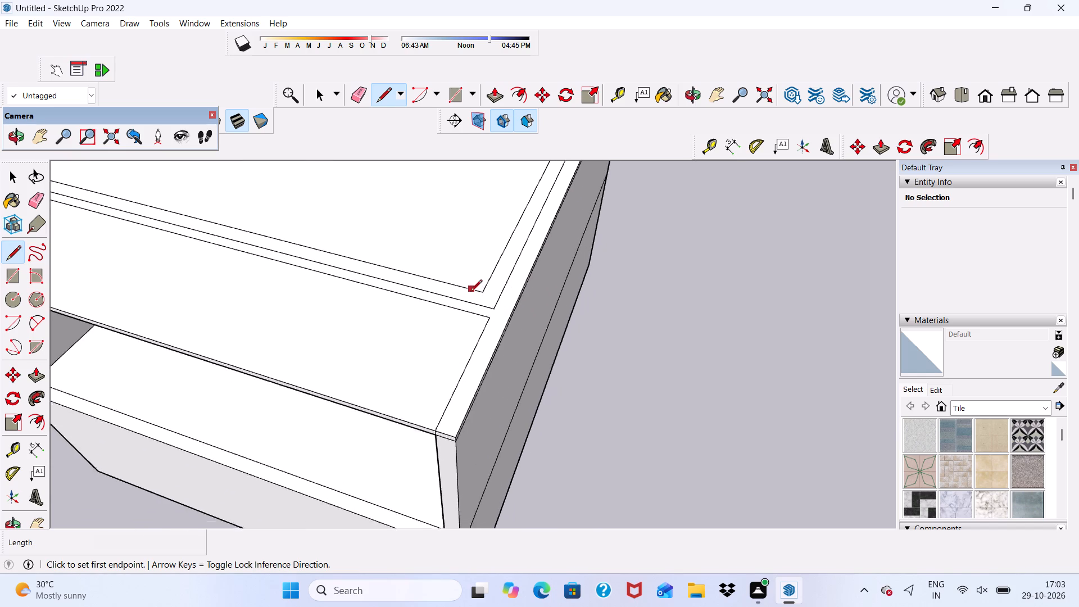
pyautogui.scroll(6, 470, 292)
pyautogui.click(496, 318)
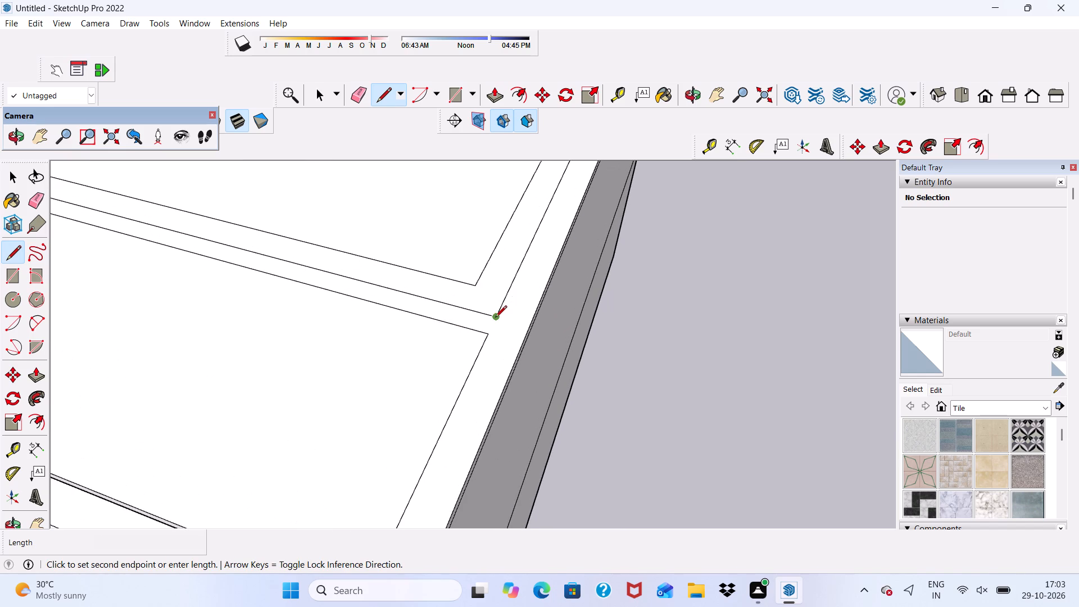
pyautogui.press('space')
# Erase the front and right lines of the inner 9" offset outline on the large rear roof face.
pyautogui.scroll(-11, 493, 313)
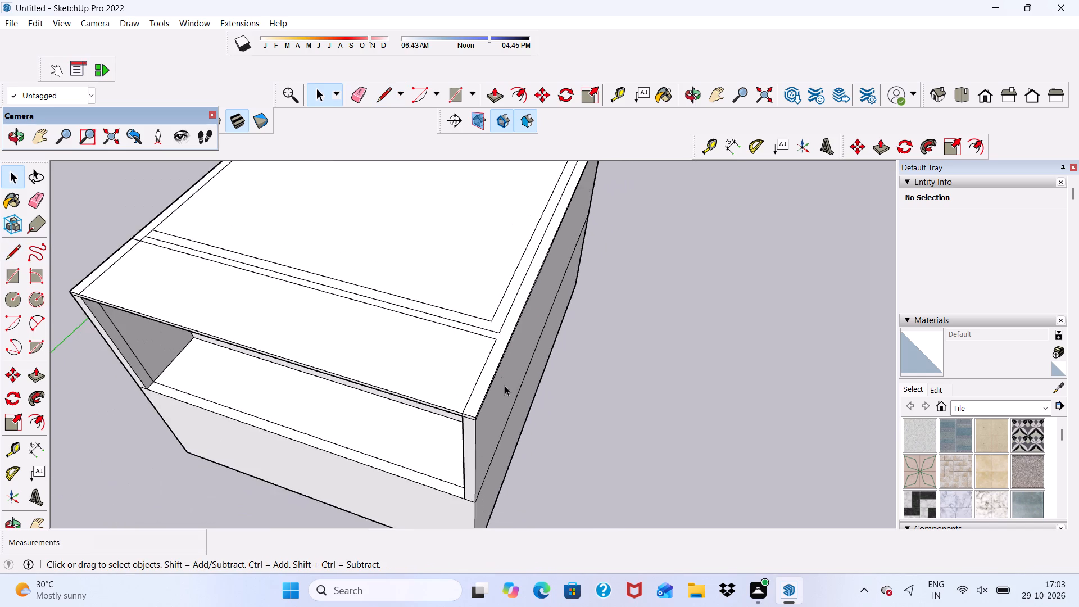
pyautogui.moveTo(504, 386); pyautogui.dragTo(541, 447, button='middle')
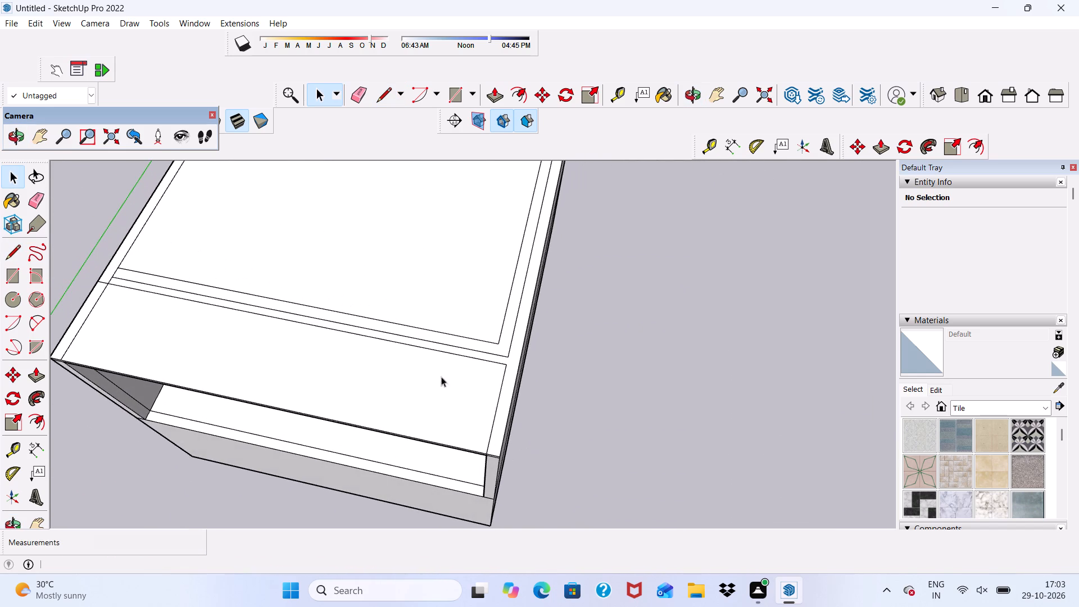
pyautogui.scroll(6, 206, 302)
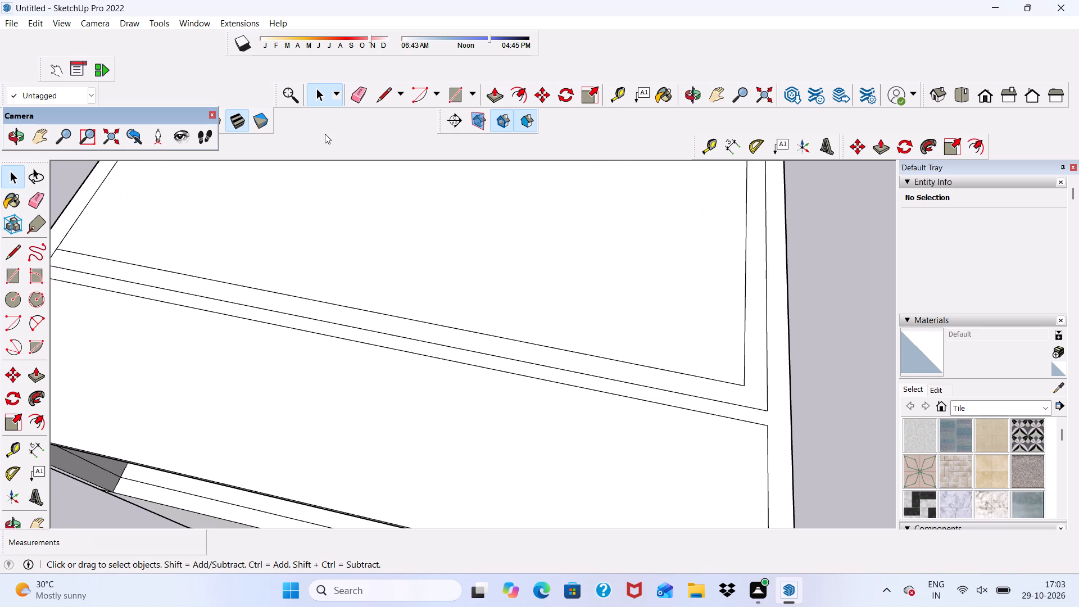
pyautogui.click(355, 97)
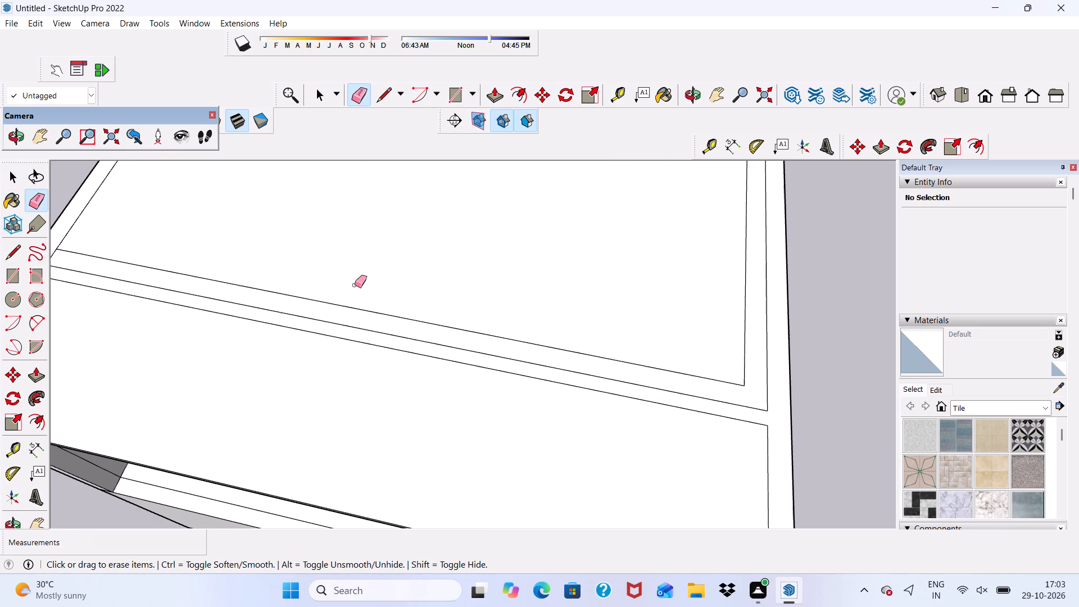
pyautogui.moveTo(351, 310); pyautogui.dragTo(351, 300)
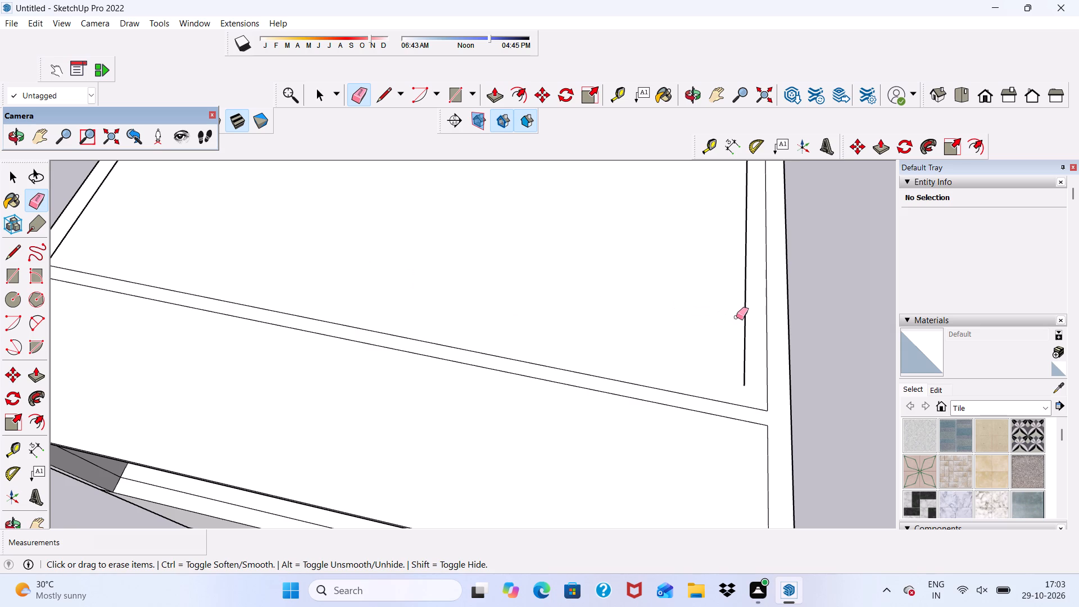
pyautogui.moveTo(737, 318); pyautogui.dragTo(750, 326)
pyautogui.scroll(-6, 609, 304)
pyautogui.scroll(-11, 561, 267)
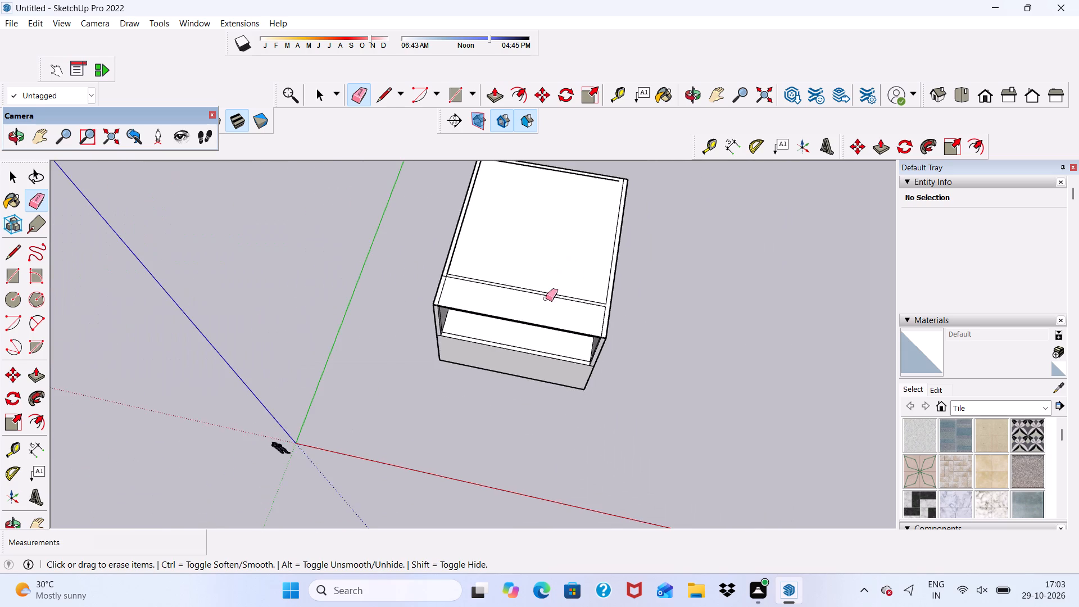
pyautogui.scroll(12, 570, 147)
pyautogui.scroll(-11, 545, 194)
pyautogui.scroll(6, 620, 243)
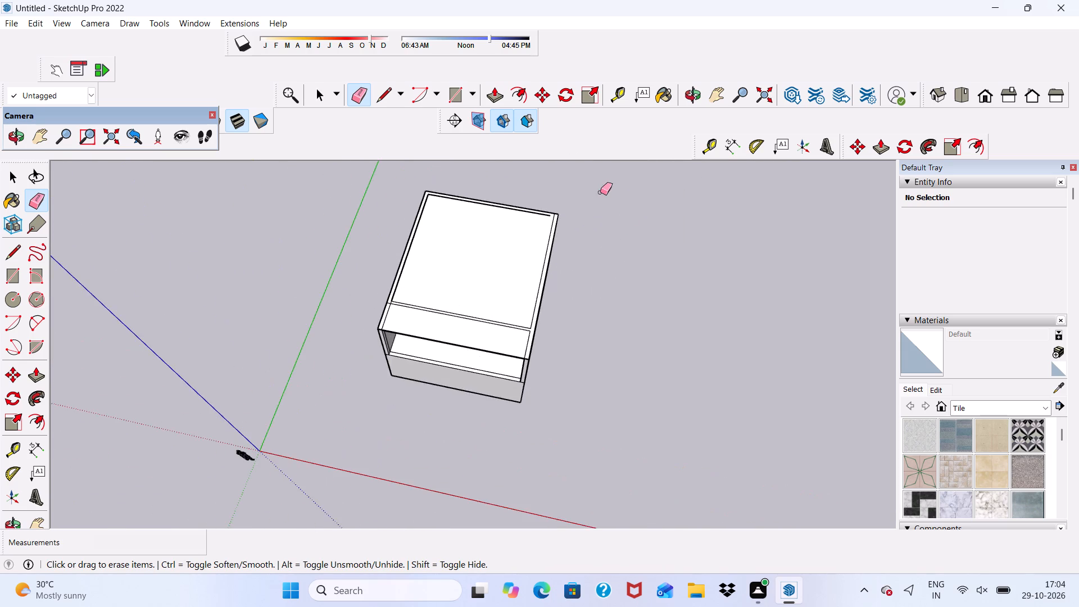
pyautogui.scroll(5, 600, 192)
pyautogui.press('space')
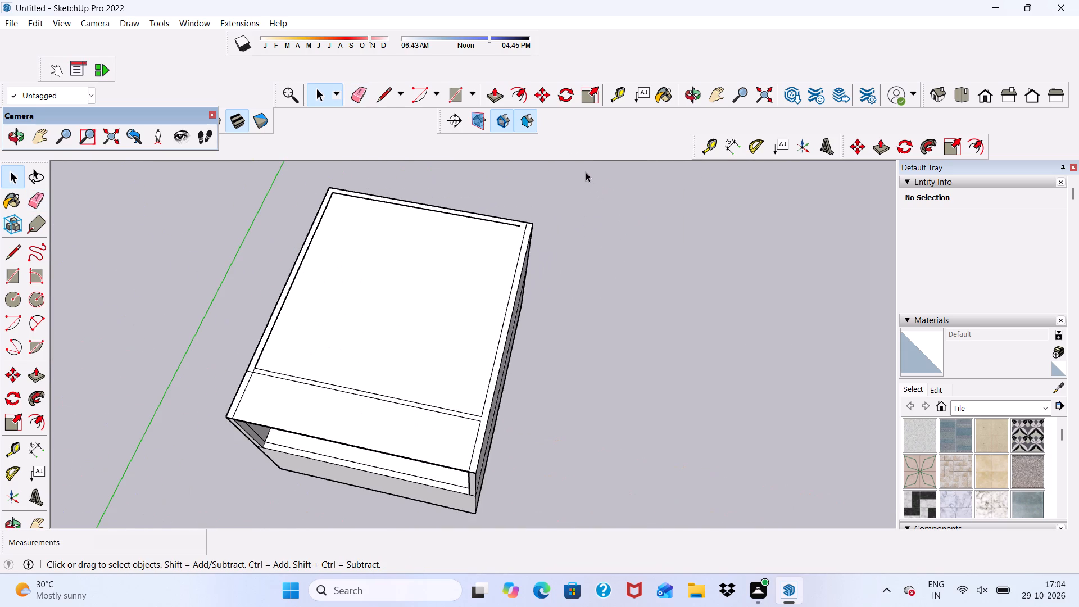
# Draw a 9" line extending the rear border line's open end to the roof's right border line.
pyautogui.click(378, 96)
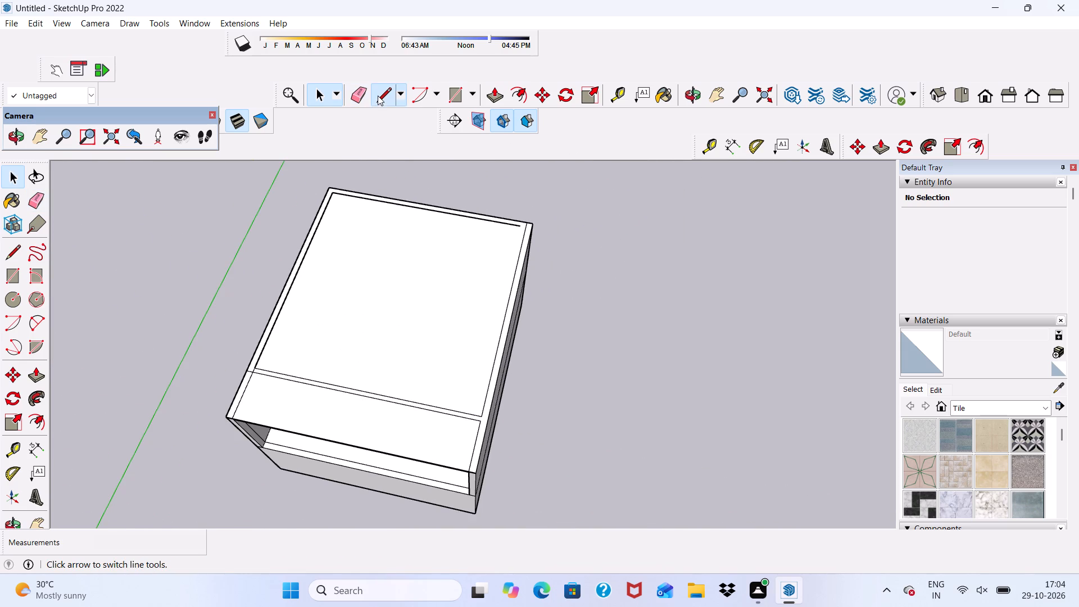
pyautogui.scroll(6, 293, 357)
pyautogui.scroll(12, 260, 395)
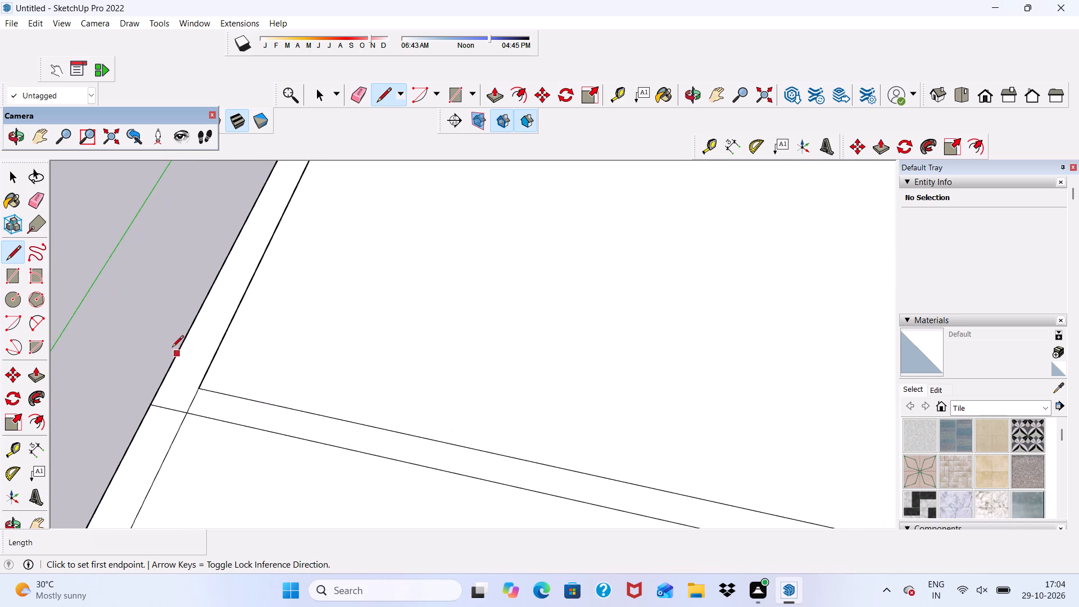
pyautogui.scroll(-18, 178, 341)
pyautogui.scroll(5, 537, 219)
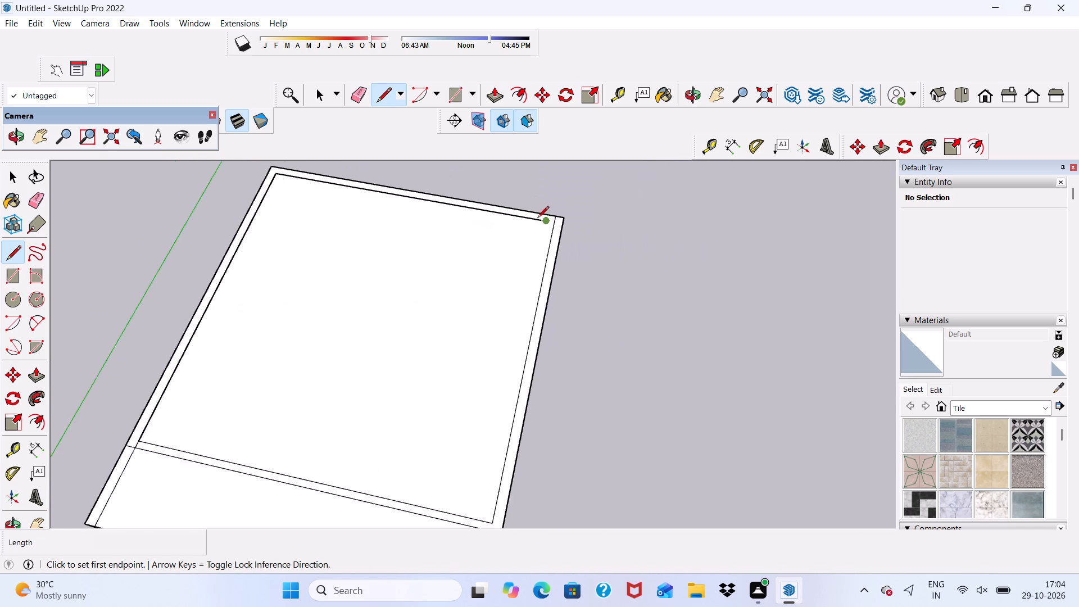
pyautogui.scroll(10, 537, 219)
pyautogui.click(556, 225)
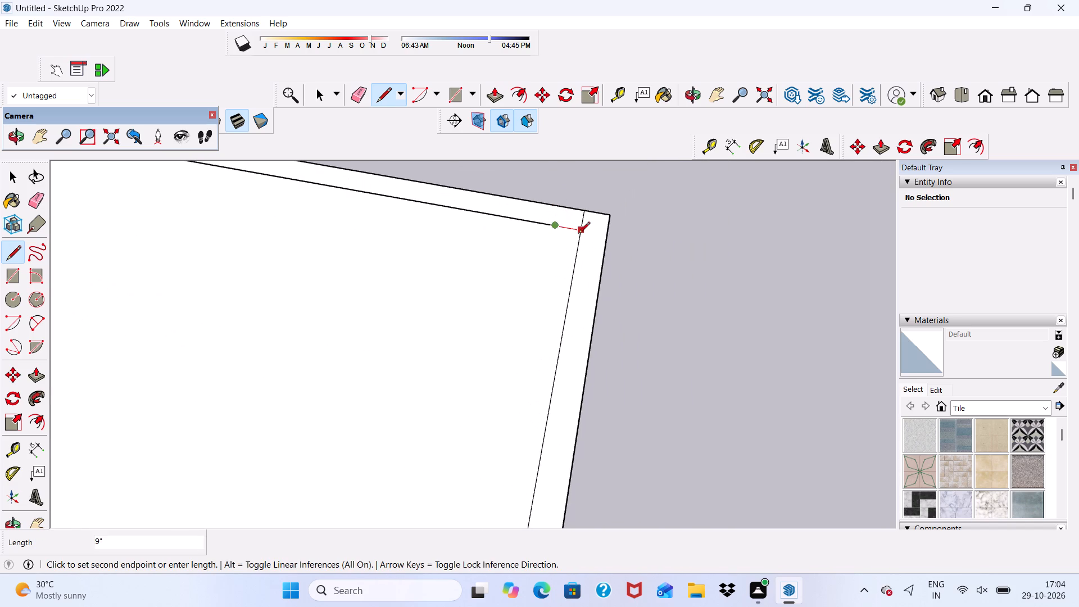
pyautogui.click(582, 236)
pyautogui.scroll(-4, 582, 235)
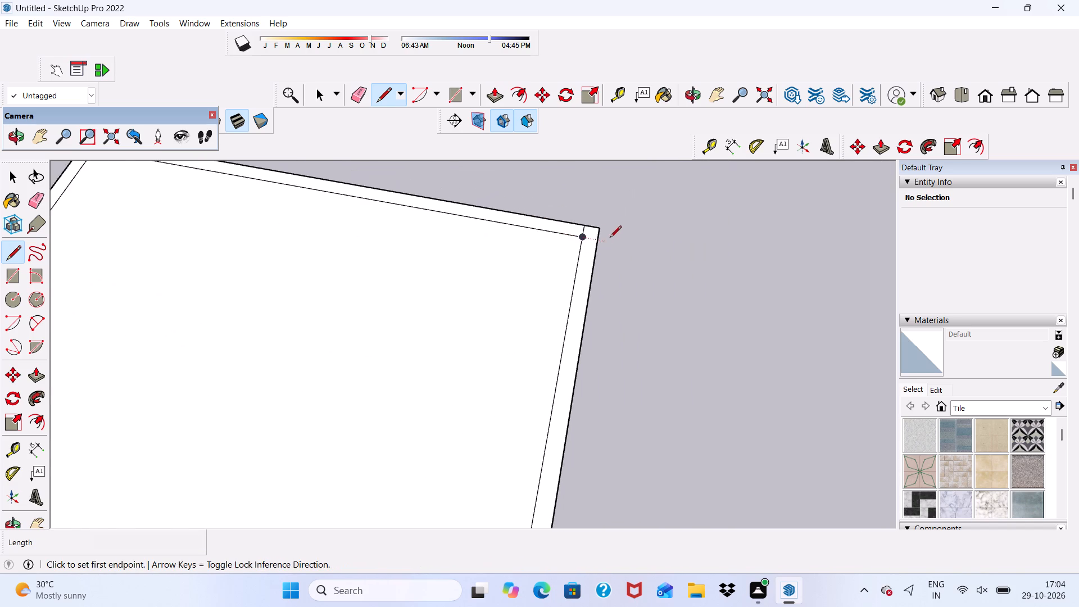
pyautogui.scroll(-6, 610, 238)
pyautogui.press('space')
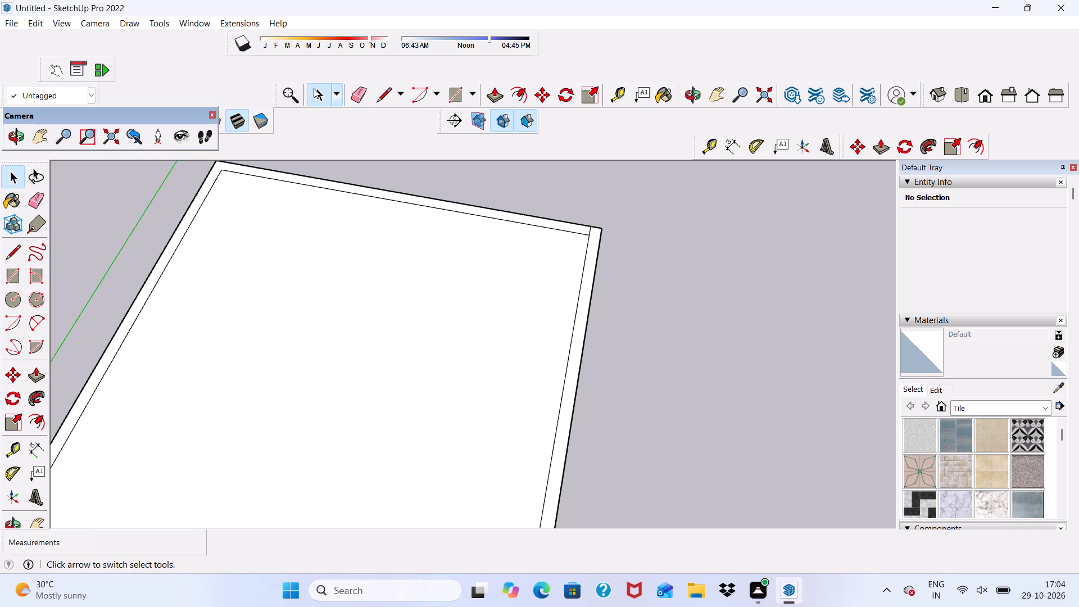
# Erase the leftover short segments at the roof outline's rear right corner and at the left junction of the two cross lines.
pyautogui.click(366, 92)
pyautogui.scroll(4, 579, 269)
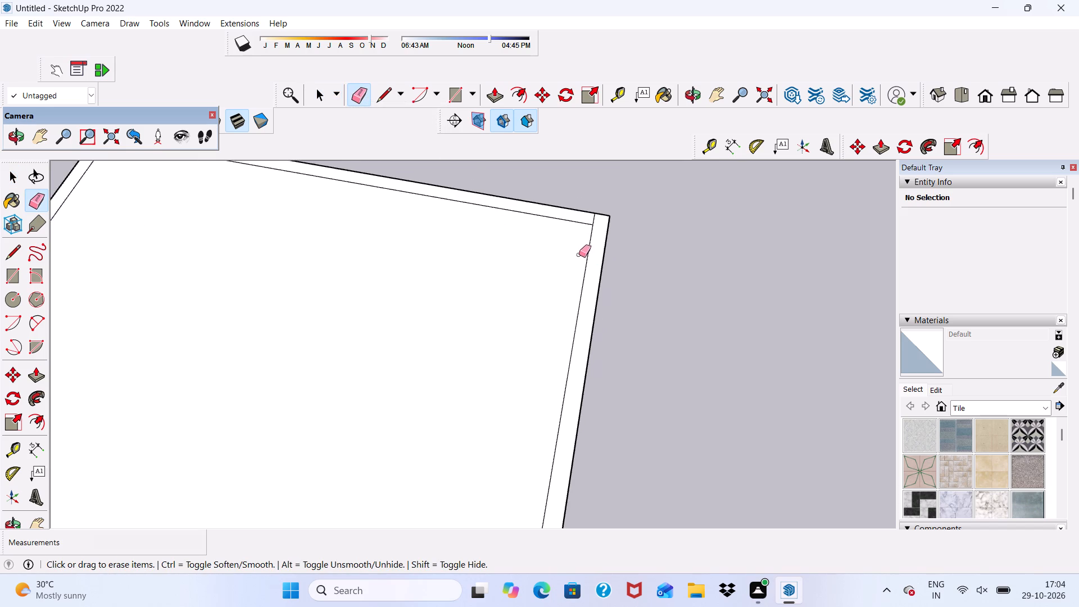
pyautogui.scroll(1, 579, 255)
pyautogui.moveTo(592, 213); pyautogui.dragTo(599, 212)
pyautogui.scroll(-13, 600, 212)
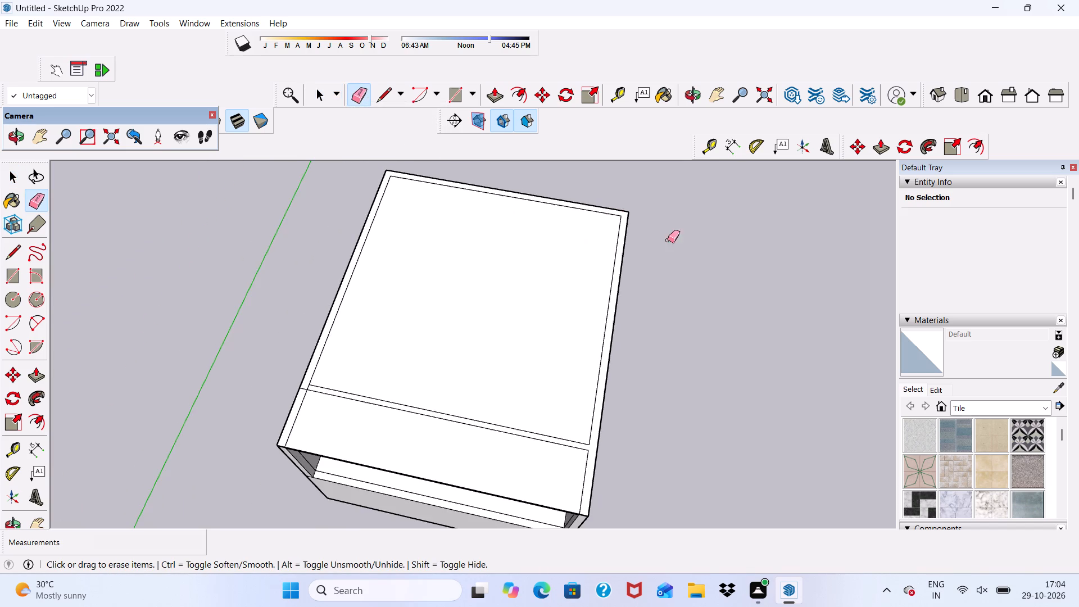
pyautogui.scroll(11, 333, 431)
pyautogui.moveTo(277, 357); pyautogui.dragTo(272, 360)
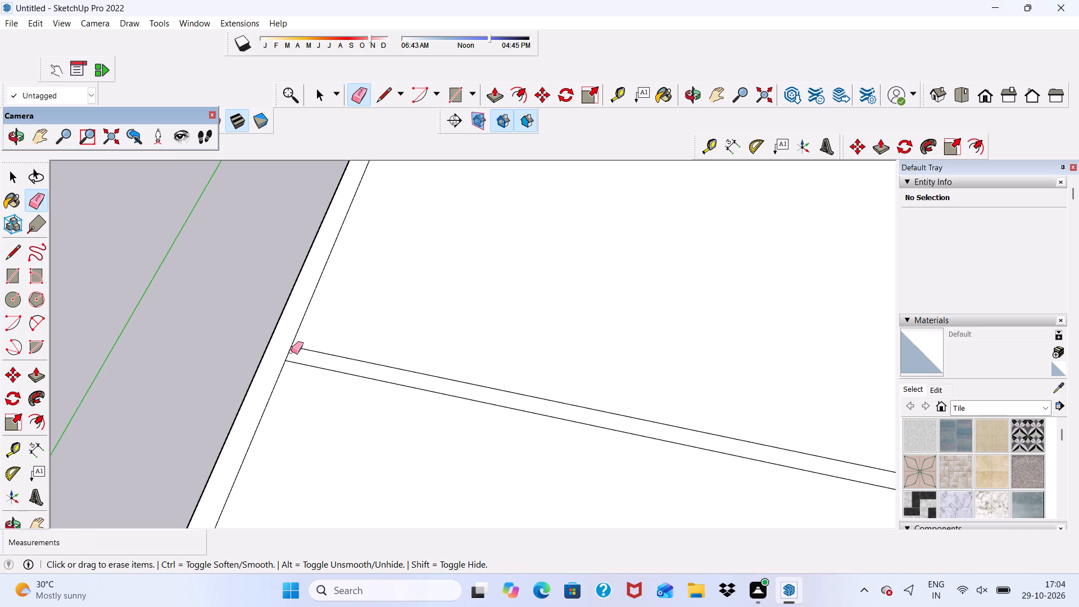
pyautogui.scroll(5, 284, 359)
pyautogui.moveTo(285, 354); pyautogui.dragTo(294, 347)
pyautogui.scroll(-2, 274, 313)
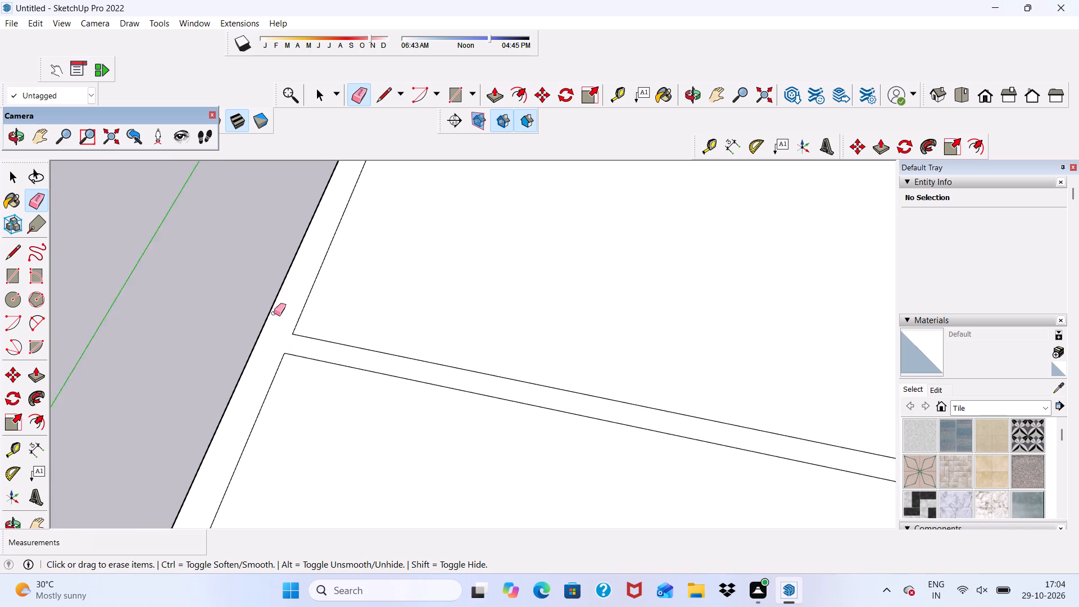
pyautogui.scroll(-15, 274, 313)
pyautogui.scroll(1, 478, 399)
pyautogui.press('space')
# Push/Pull the 9" wall border face on the roof up 10' to raise the upper walls.
pyautogui.scroll(5, 489, 380)
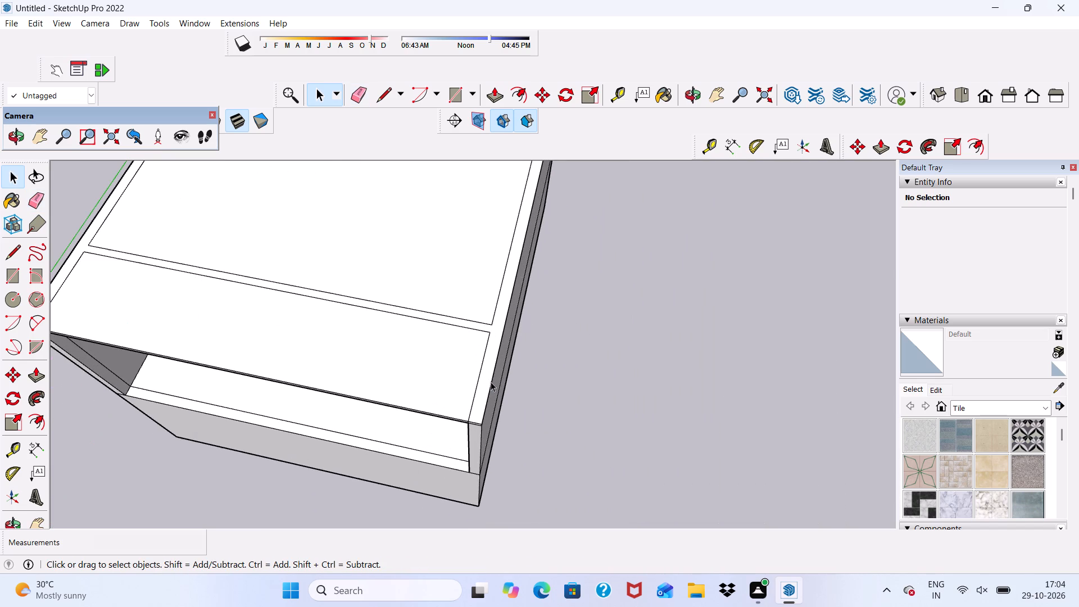
pyautogui.click(488, 363)
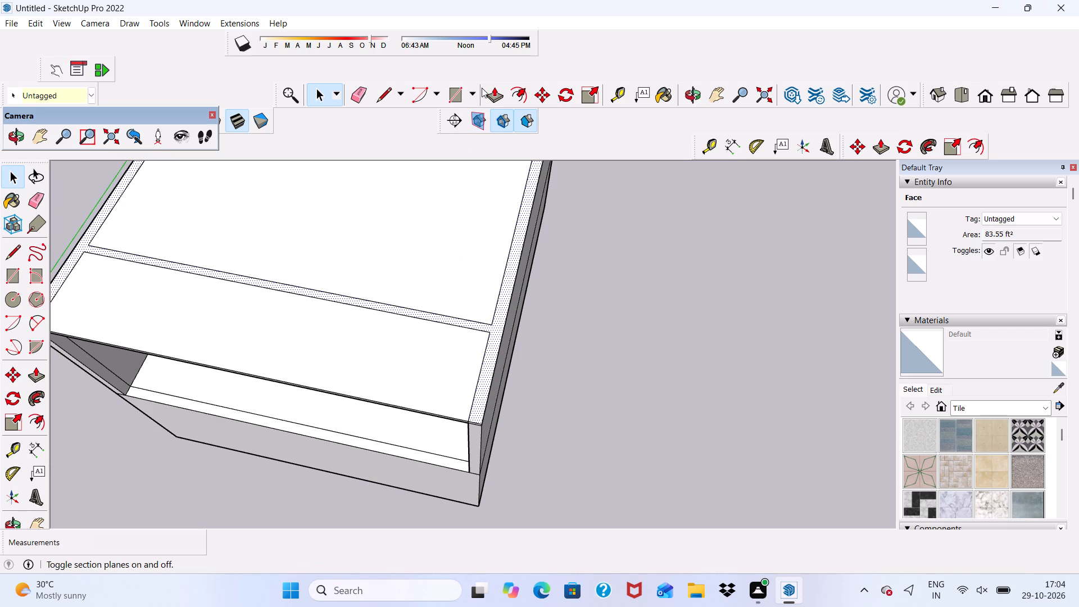
pyautogui.click(492, 91)
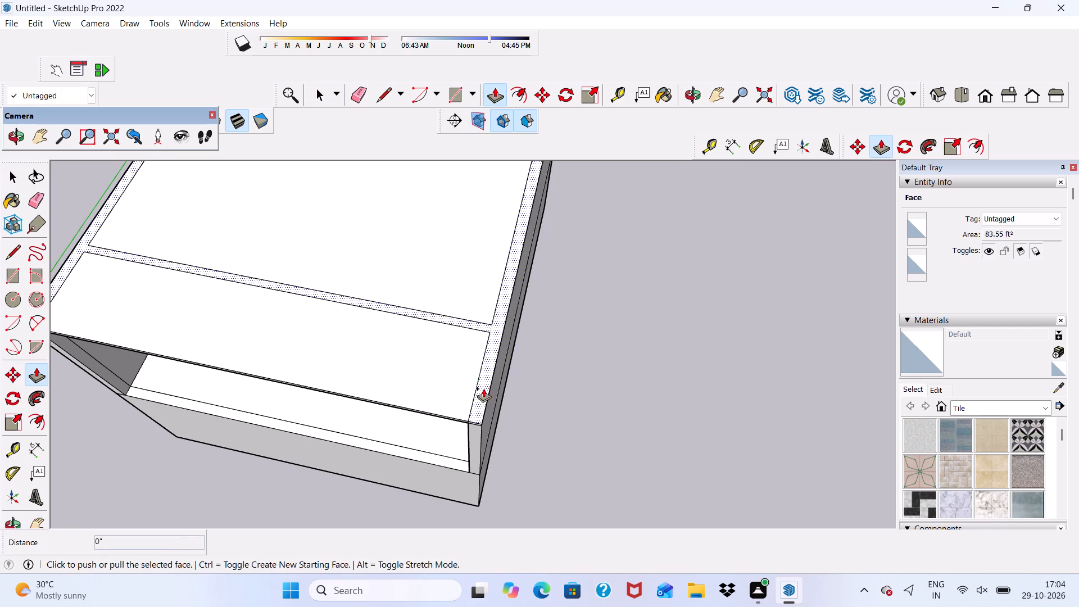
pyautogui.click(483, 388)
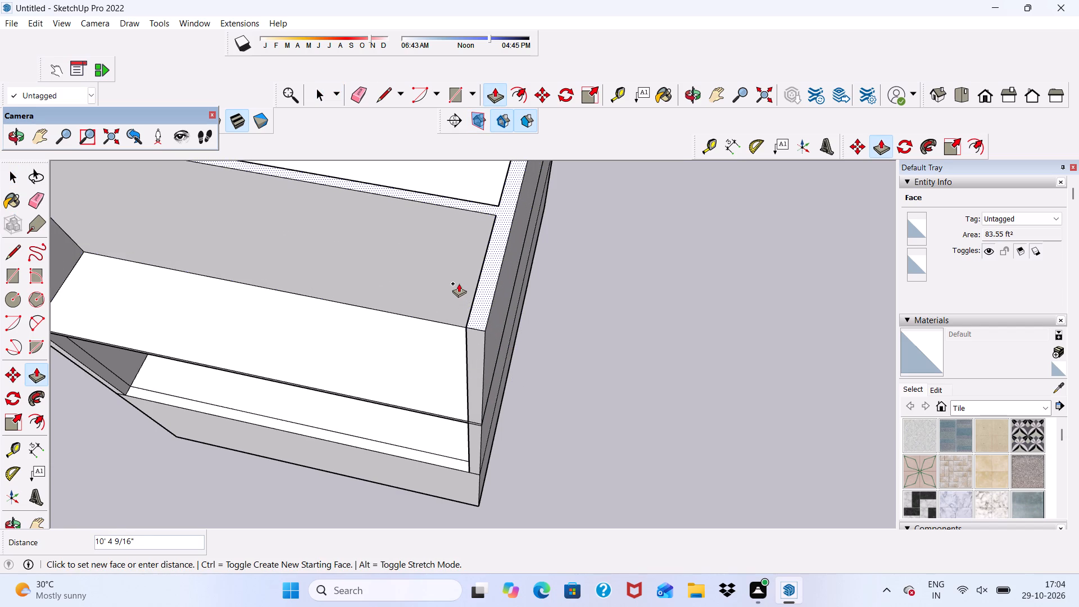
pyautogui.write("10'")
pyautogui.press('Return')
pyautogui.press('space')
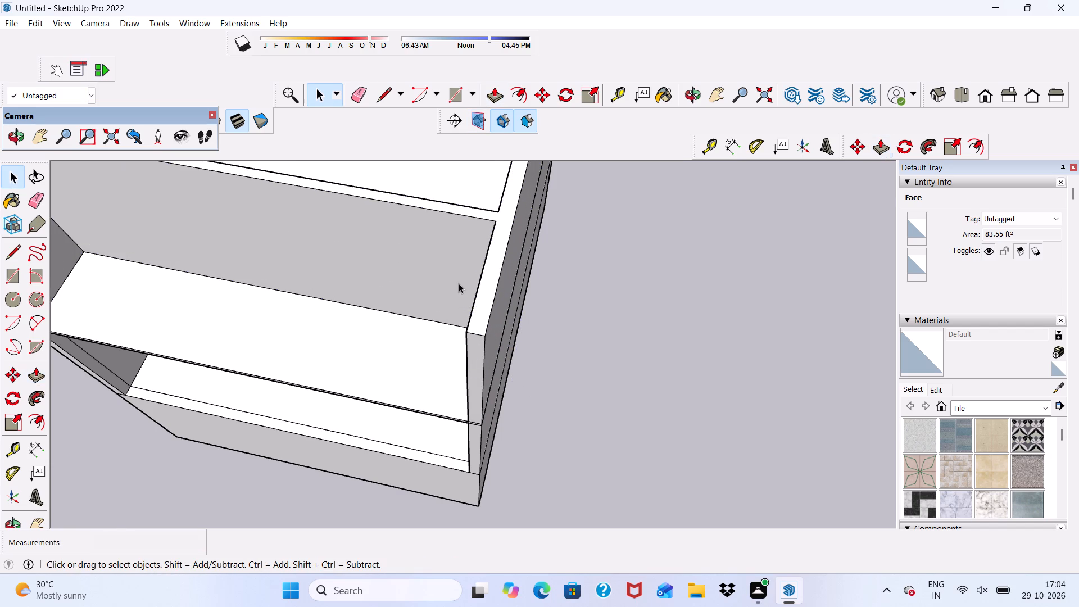
# Draw a rectangle over the tops of the upper walls from the rear left outer corner to the front right wall end.
pyautogui.scroll(-8, 527, 325)
pyautogui.moveTo(492, 437); pyautogui.dragTo(350, 249, button='middle')
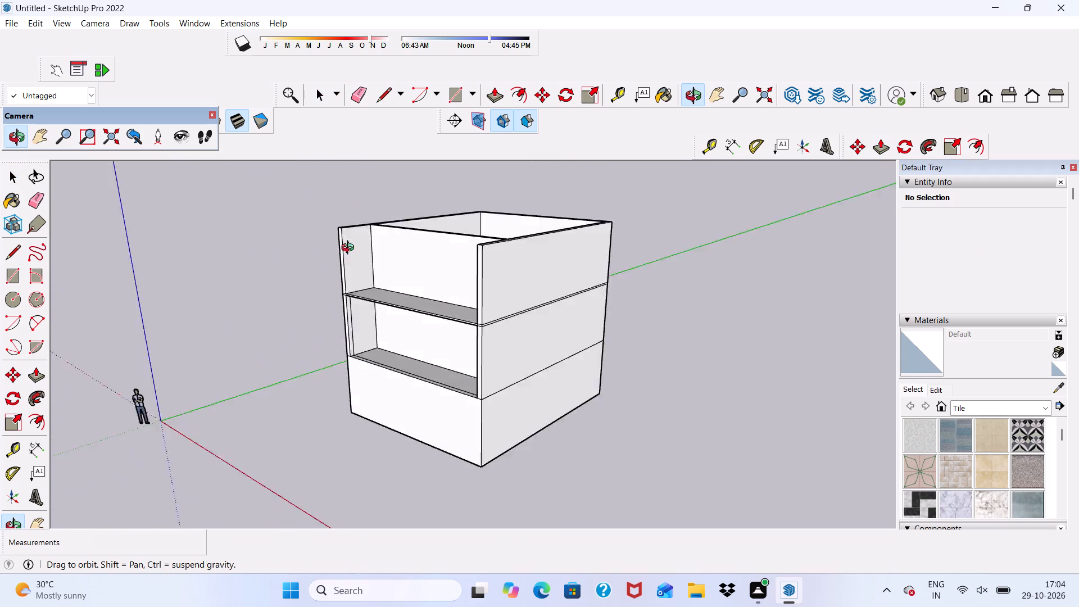
pyautogui.moveTo(350, 249); pyautogui.dragTo(549, 239, button='middle')
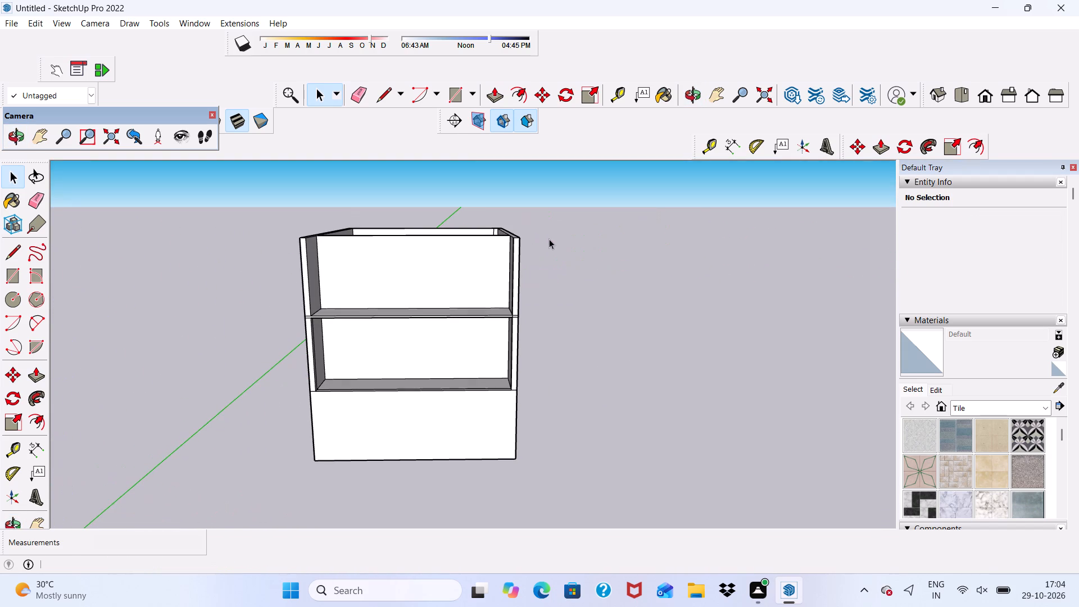
pyautogui.click(448, 90)
pyautogui.scroll(-5, 454, 206)
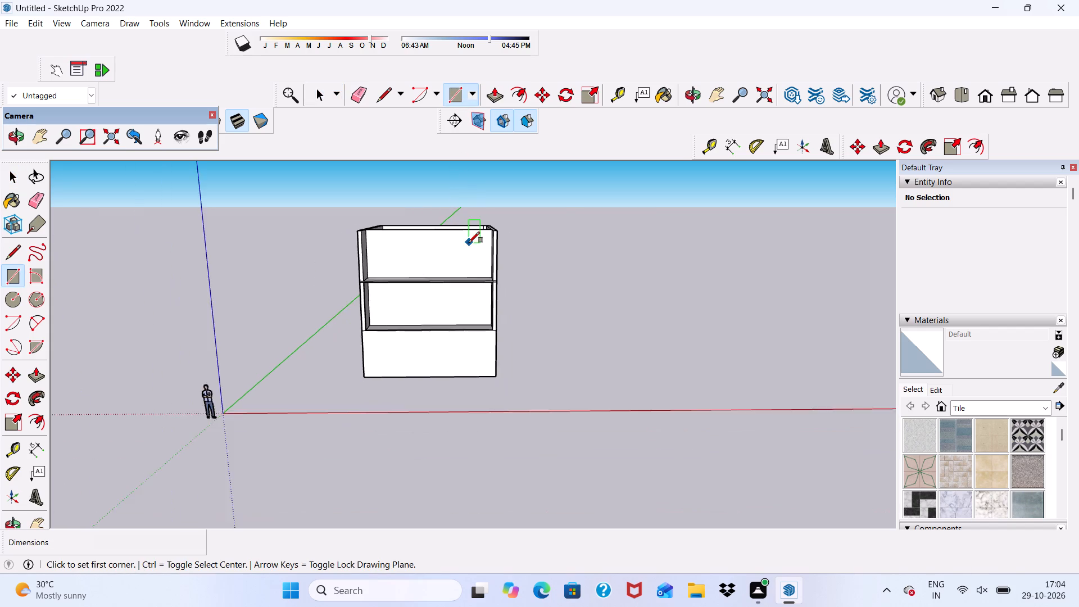
pyautogui.scroll(-5, 461, 269)
pyautogui.scroll(7, 439, 252)
pyautogui.scroll(-1, 431, 241)
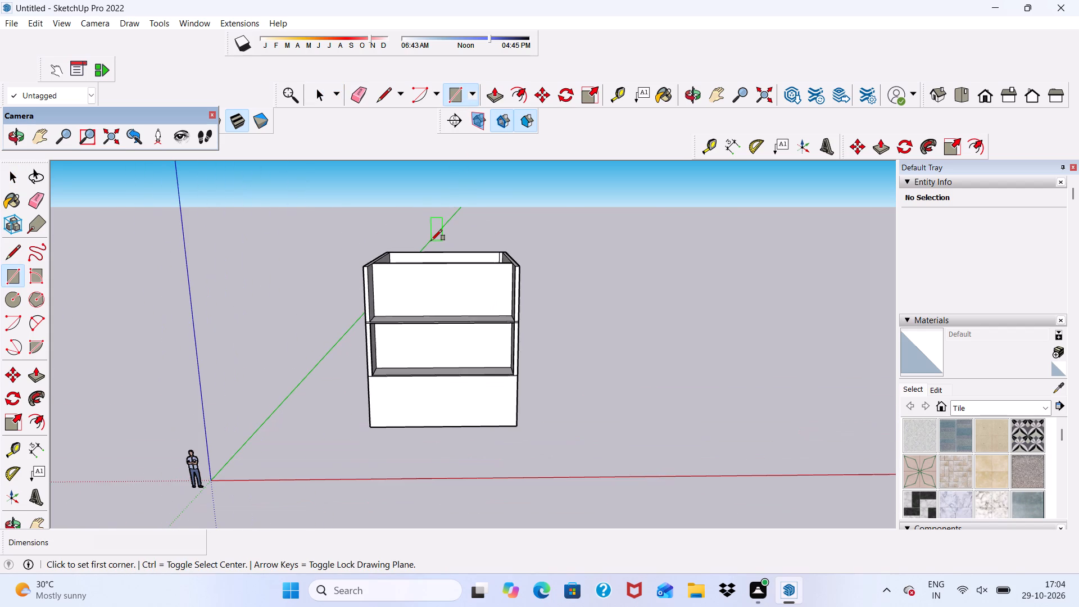
pyautogui.moveTo(431, 241); pyautogui.dragTo(445, 412, button='middle')
pyautogui.scroll(4, 378, 235)
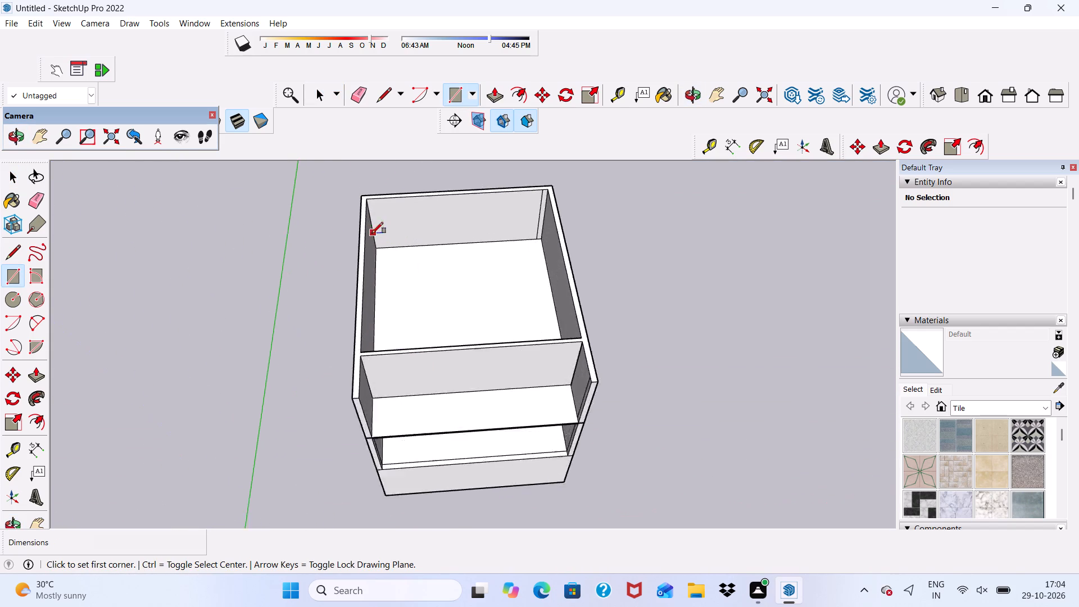
pyautogui.scroll(1, 372, 233)
pyautogui.scroll(5, 341, 182)
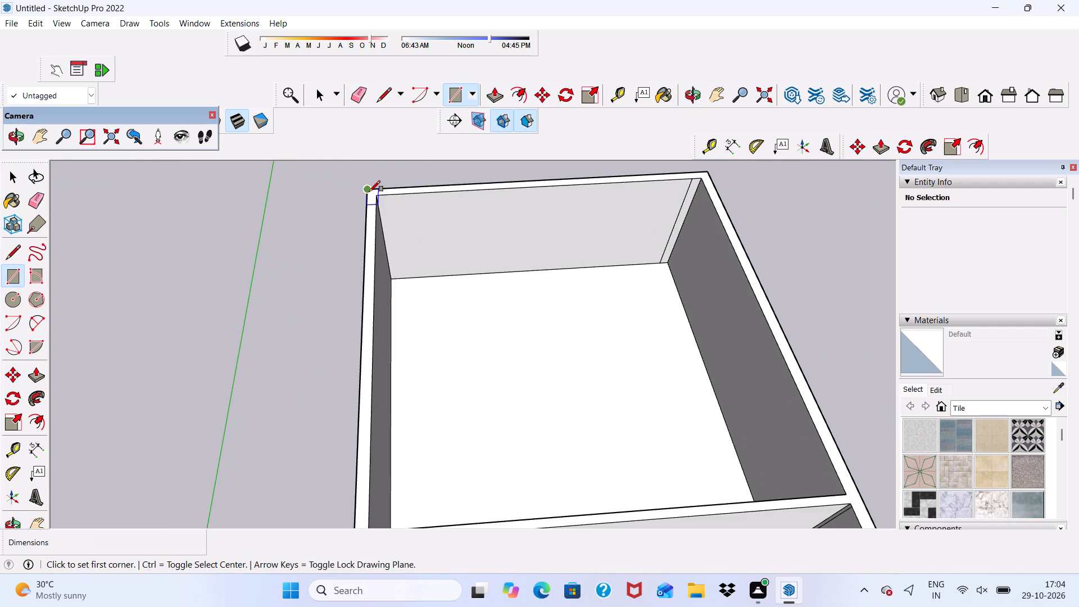
pyautogui.click(369, 191)
pyautogui.scroll(-5, 437, 251)
pyautogui.scroll(-2, 541, 222)
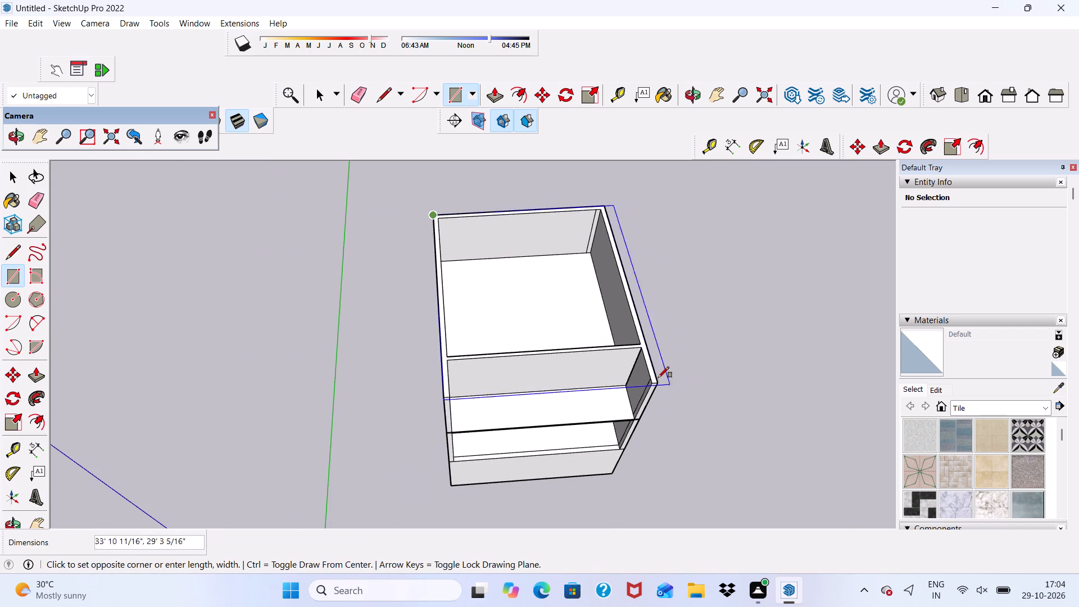
pyautogui.scroll(1, 644, 369)
pyautogui.click(651, 386)
pyautogui.press('space')
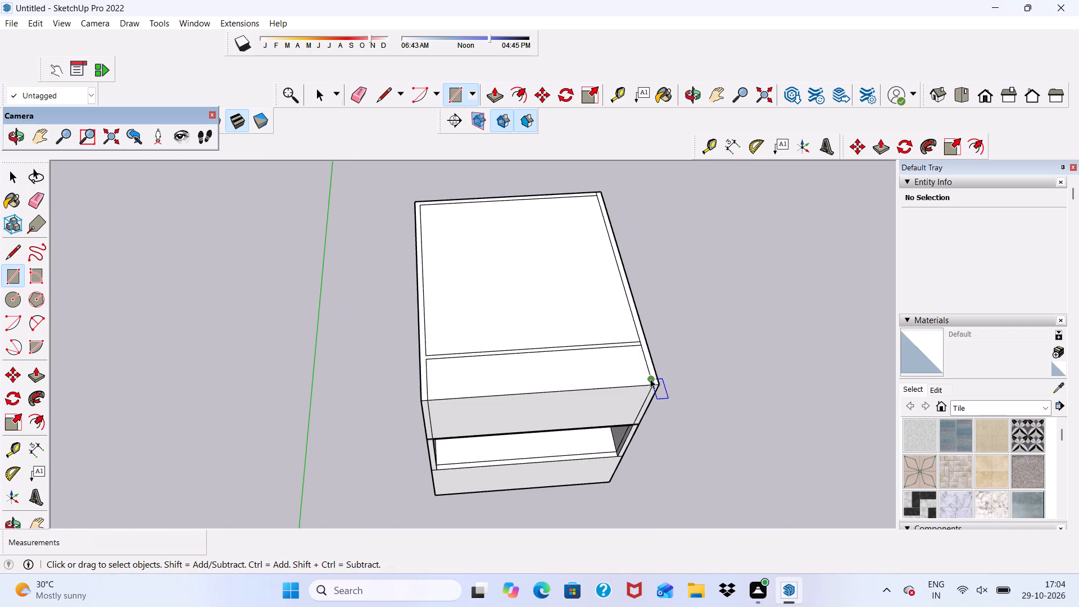
# Delete the face closing the front of the top level between the side walls.
pyautogui.click(628, 409)
pyautogui.press('Delete')
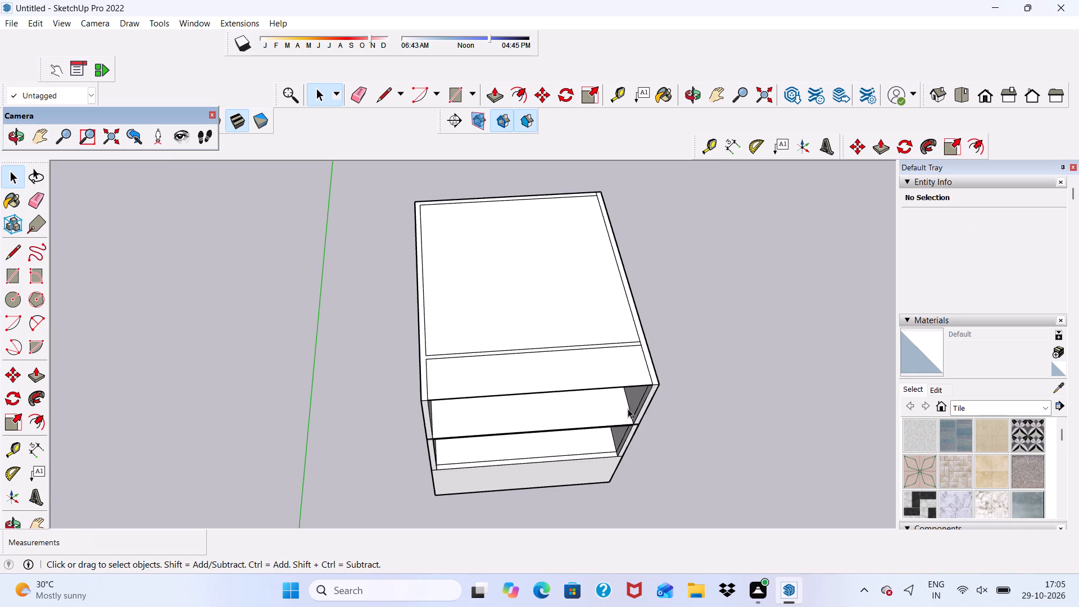
# Examine the three-level block's open upper fronts and outer walls from the front and sides.
pyautogui.scroll(-2, 615, 524)
pyautogui.moveTo(484, 403); pyautogui.dragTo(301, 226, button='middle')
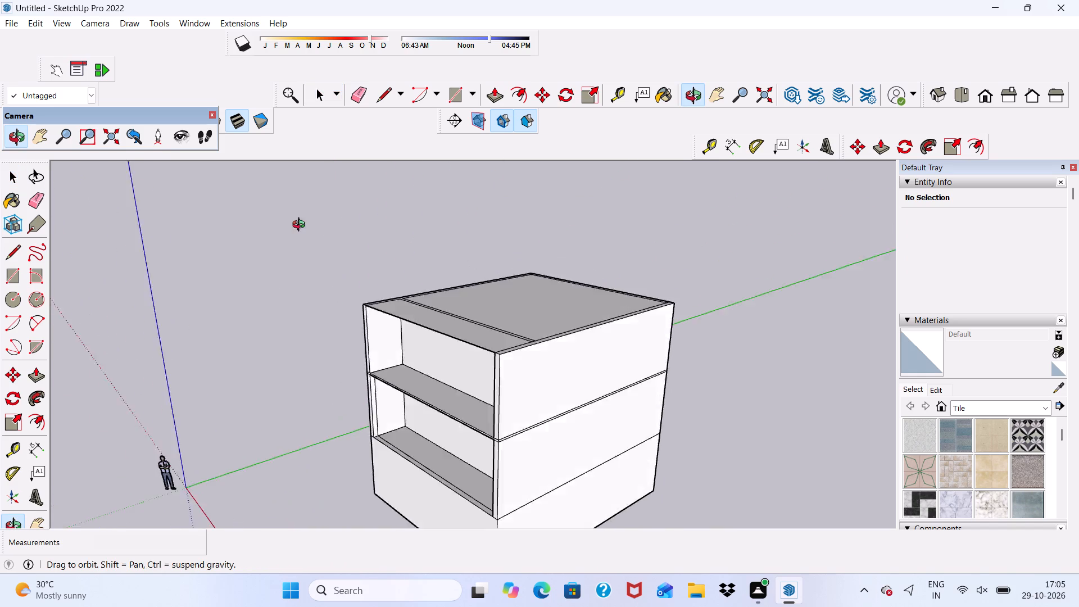
pyautogui.moveTo(301, 226); pyautogui.dragTo(450, 204, button='middle')
pyautogui.scroll(-4, 486, 300)
pyautogui.moveTo(523, 423); pyautogui.dragTo(523, 410, button='middle')
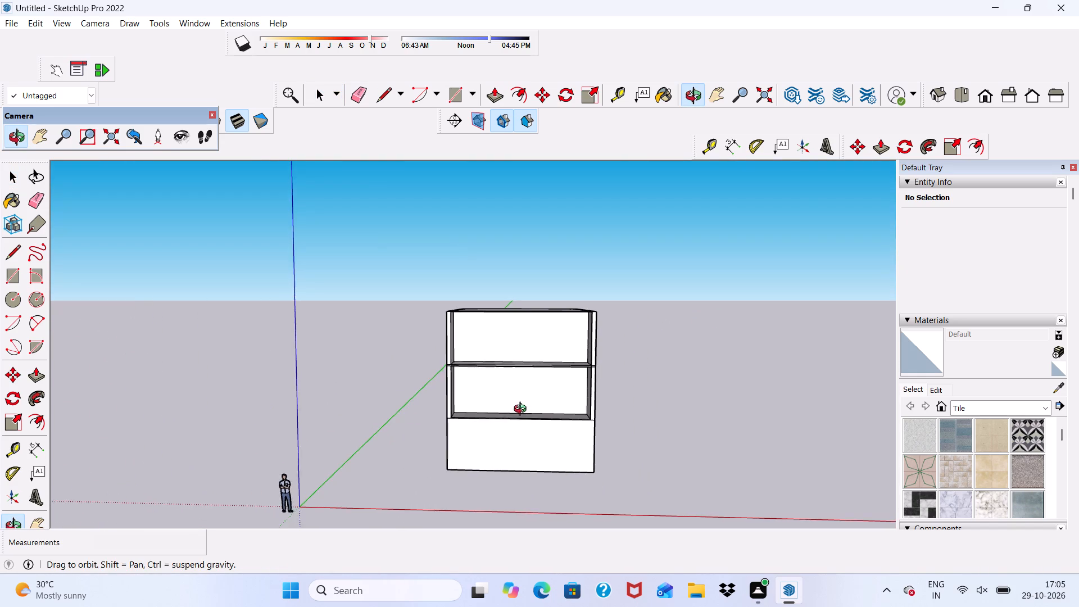
pyautogui.moveTo(523, 410); pyautogui.dragTo(438, 443, button='middle')
pyautogui.scroll(5, 596, 484)
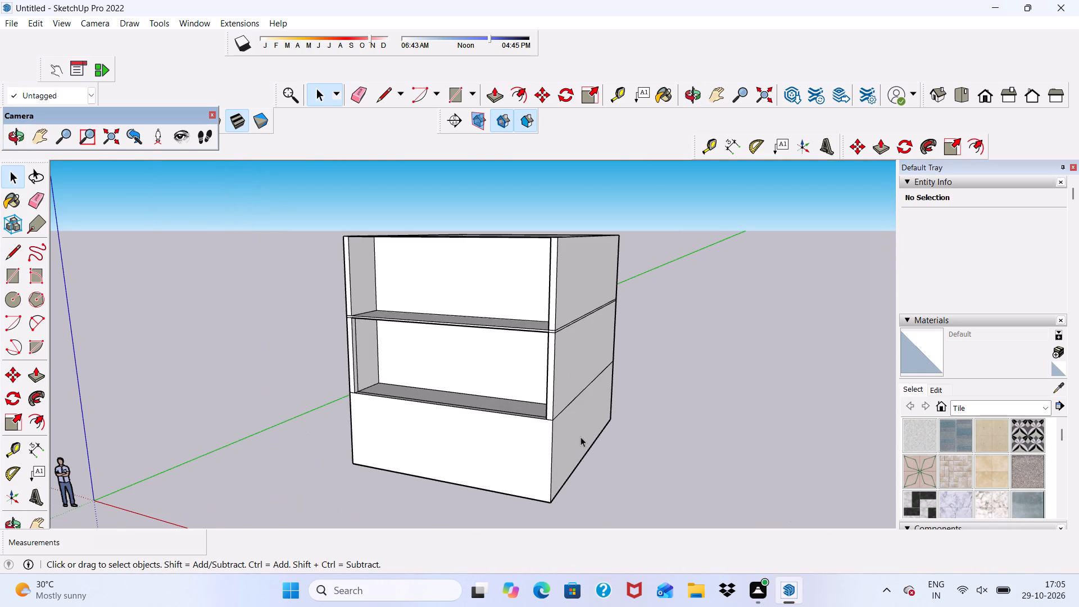
pyautogui.click(581, 437)
pyautogui.moveTo(555, 374); pyautogui.dragTo(621, 394, button='middle')
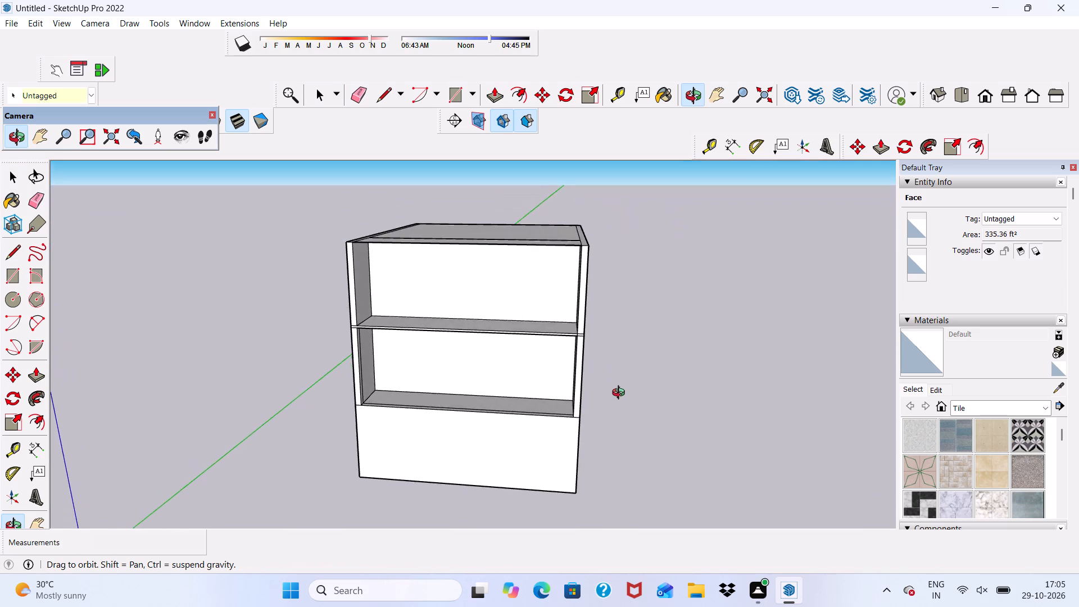
pyautogui.moveTo(621, 394); pyautogui.dragTo(645, 346, button='middle')
pyautogui.press('space')
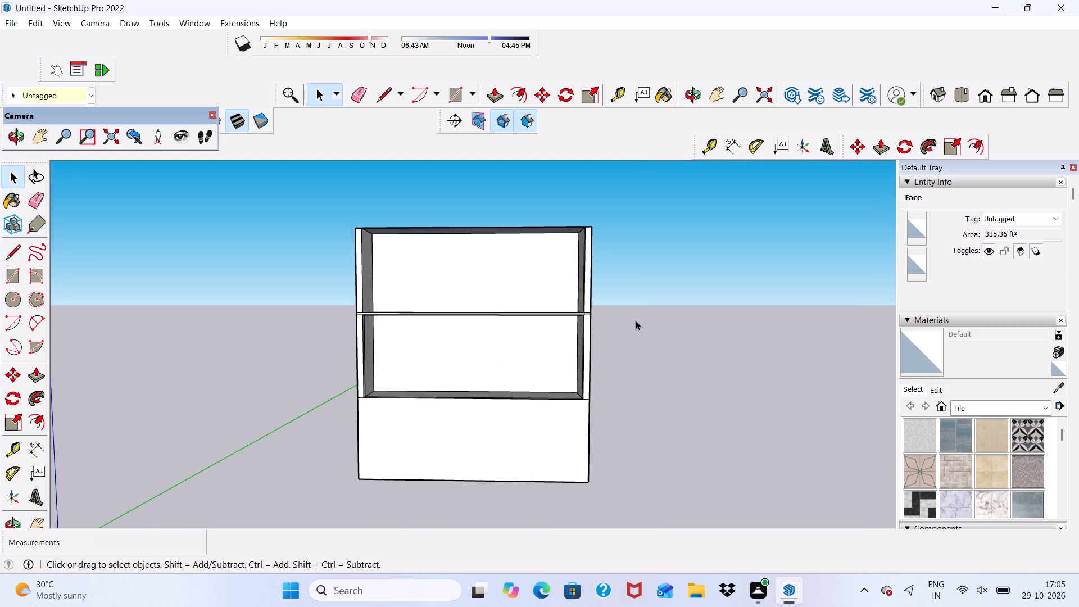
pyautogui.scroll(-5, 634, 314)
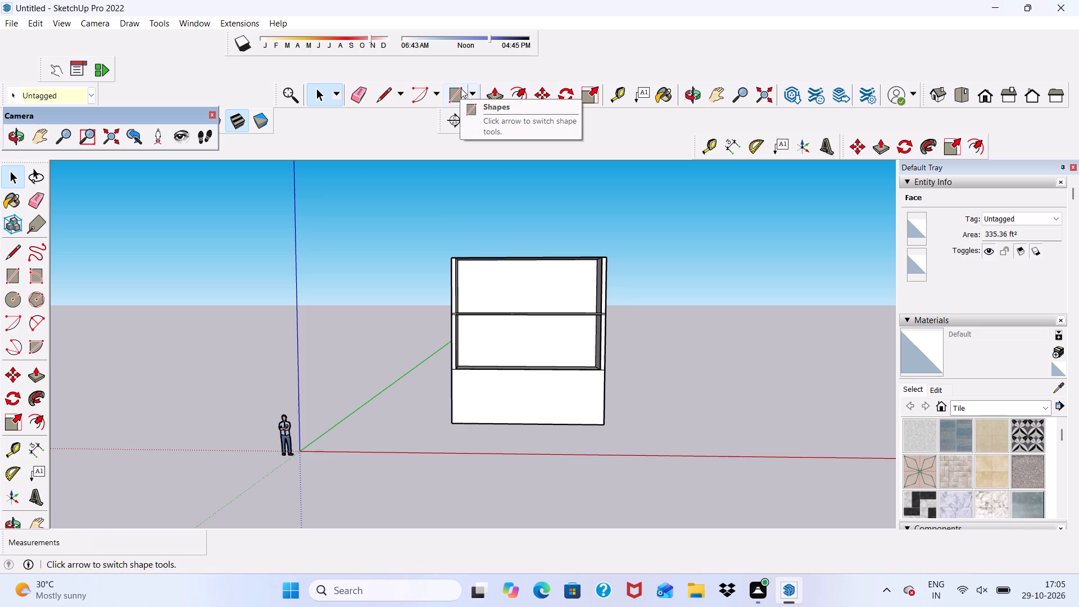
# Push/Pull the large roof panel behind the partition up 3" to start the top slab.
pyautogui.click(494, 91)
pyautogui.scroll(-1, 522, 211)
pyautogui.moveTo(522, 212); pyautogui.dragTo(478, 400, button='middle')
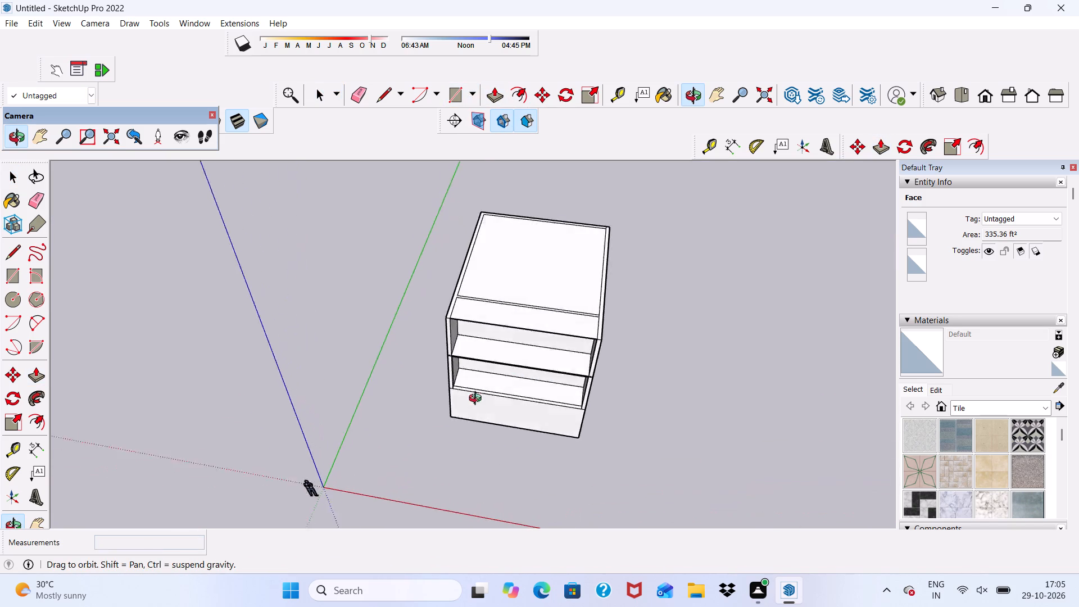
pyautogui.moveTo(478, 400); pyautogui.dragTo(421, 447, button='middle')
pyautogui.scroll(6, 558, 298)
pyautogui.press('space')
pyautogui.click(526, 295)
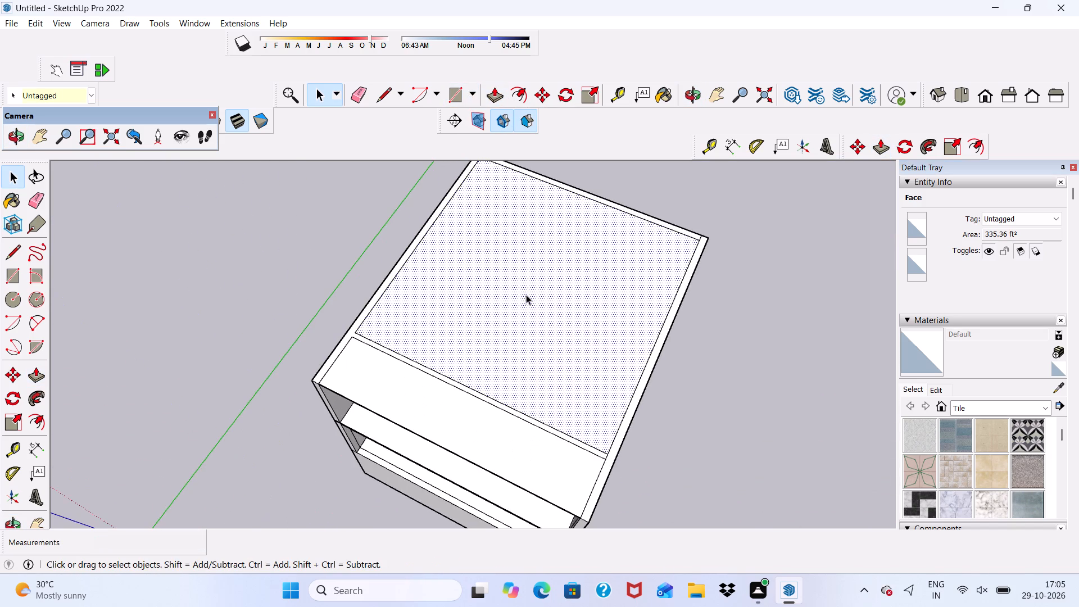
pyautogui.click(496, 82)
pyautogui.click(492, 95)
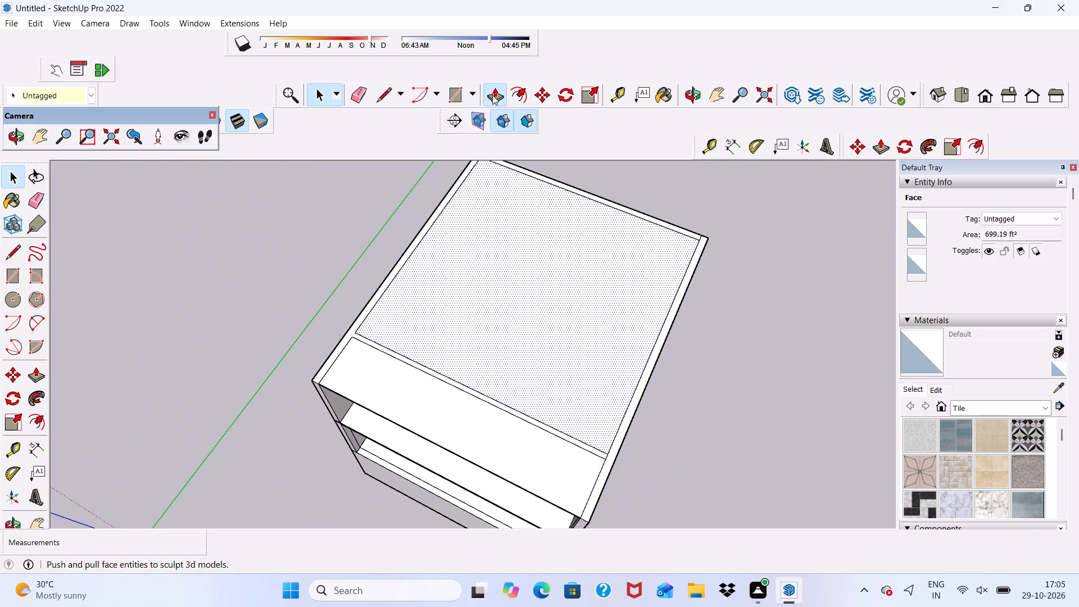
pyautogui.click(469, 318)
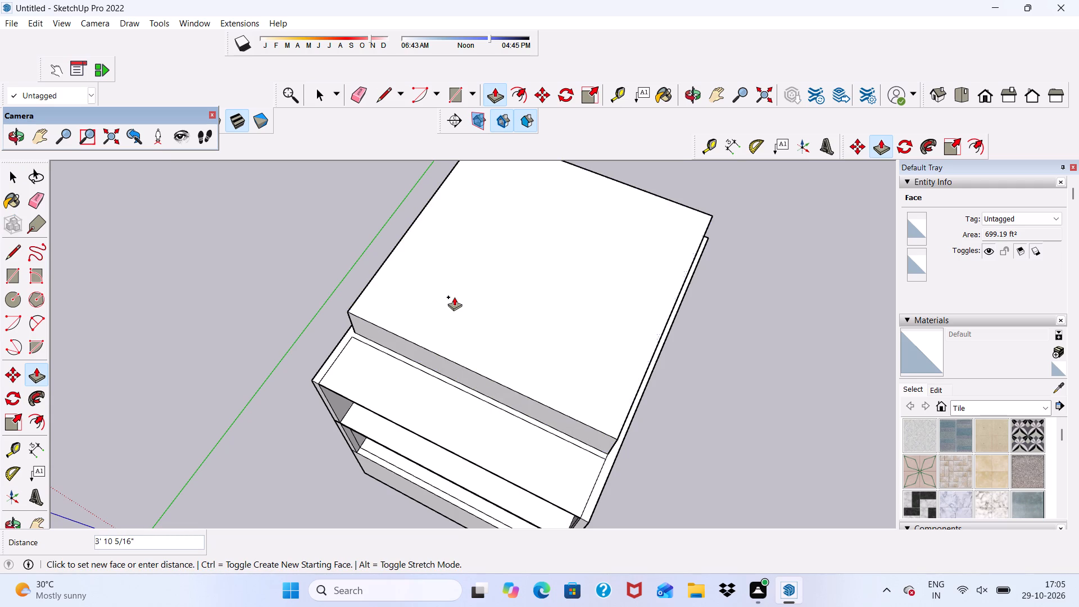
pyautogui.press('3')
pyautogui.hotkey('shift', '"')
pyautogui.press('Return')
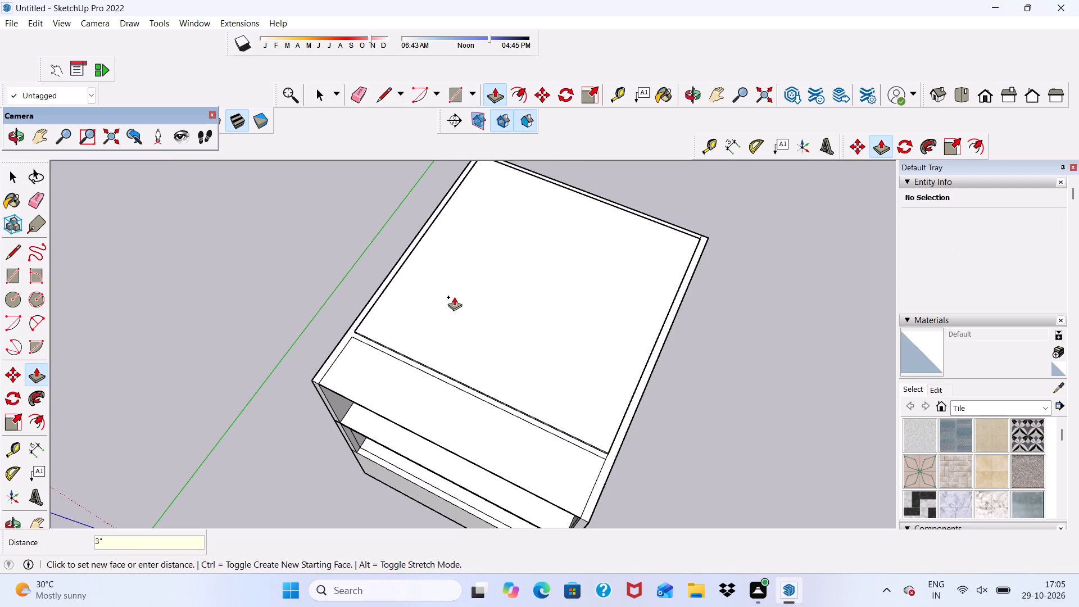
# Push/Pull the slab's front side forward about 6' 2" over the partition to the front ends of the walls.
pyautogui.scroll(5, 438, 372)
pyautogui.scroll(11, 371, 378)
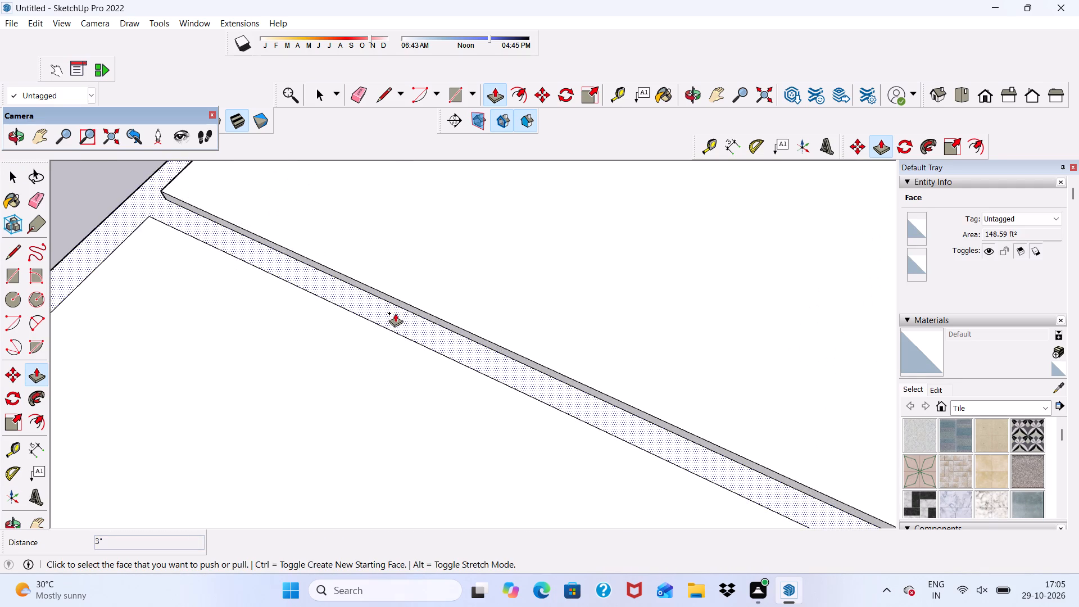
pyautogui.scroll(5, 397, 307)
pyautogui.click(400, 303)
pyautogui.scroll(-5, 292, 359)
pyautogui.scroll(-4, 338, 250)
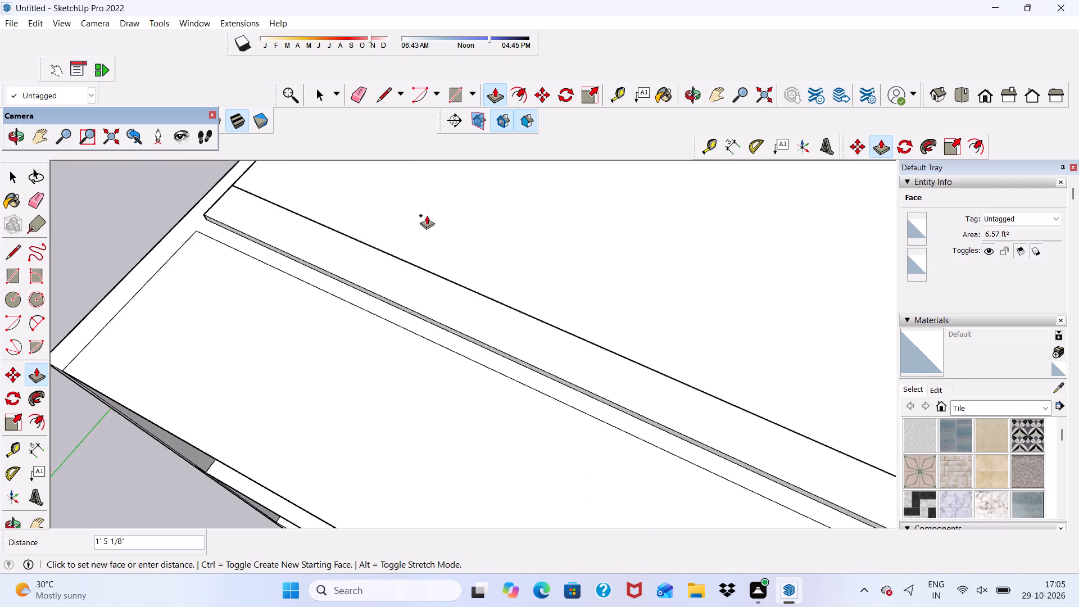
pyautogui.scroll(-7, 427, 215)
pyautogui.scroll(5, 368, 386)
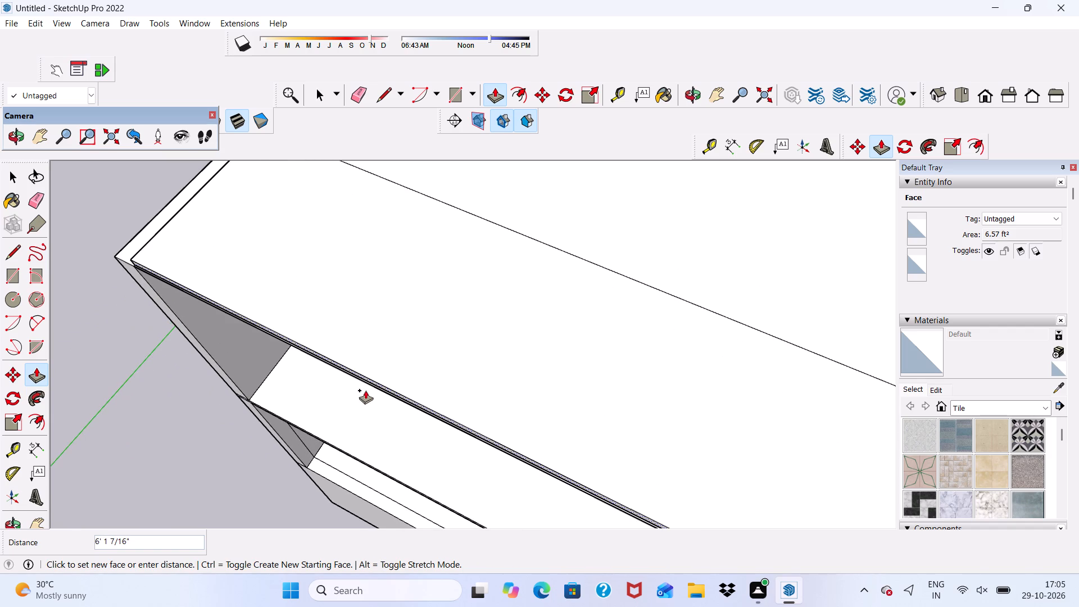
pyautogui.scroll(-1, 365, 389)
pyautogui.moveTo(365, 389); pyautogui.dragTo(612, 283, button='middle')
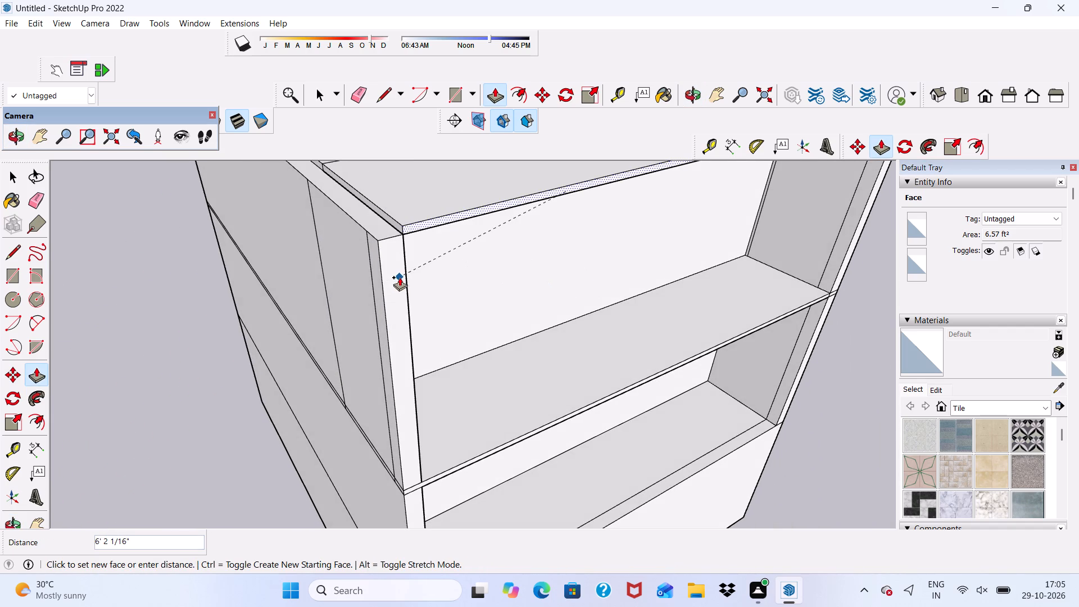
pyautogui.click(400, 277)
# Push/Pull the left side of the slab's front section out 9" to the outer wall edge.
pyautogui.scroll(6, 395, 229)
pyautogui.click(395, 218)
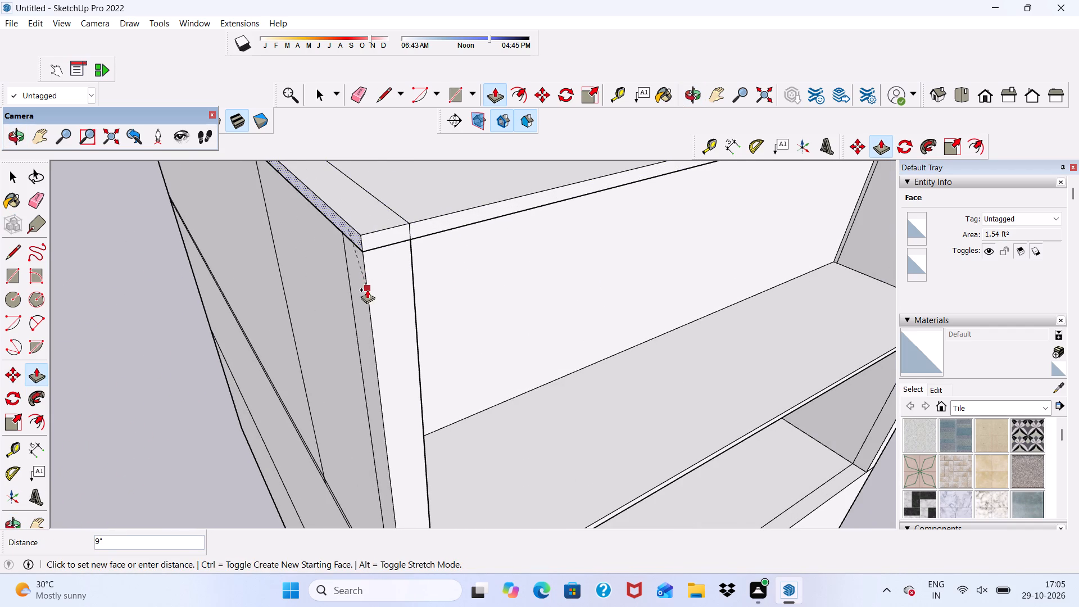
pyautogui.click(367, 289)
# Push/Pull the left side of the slab's rear section out over the 9" wall, flush with the front section.
pyautogui.scroll(-12, 370, 280)
pyautogui.scroll(6, 320, 175)
pyautogui.scroll(5, 469, 244)
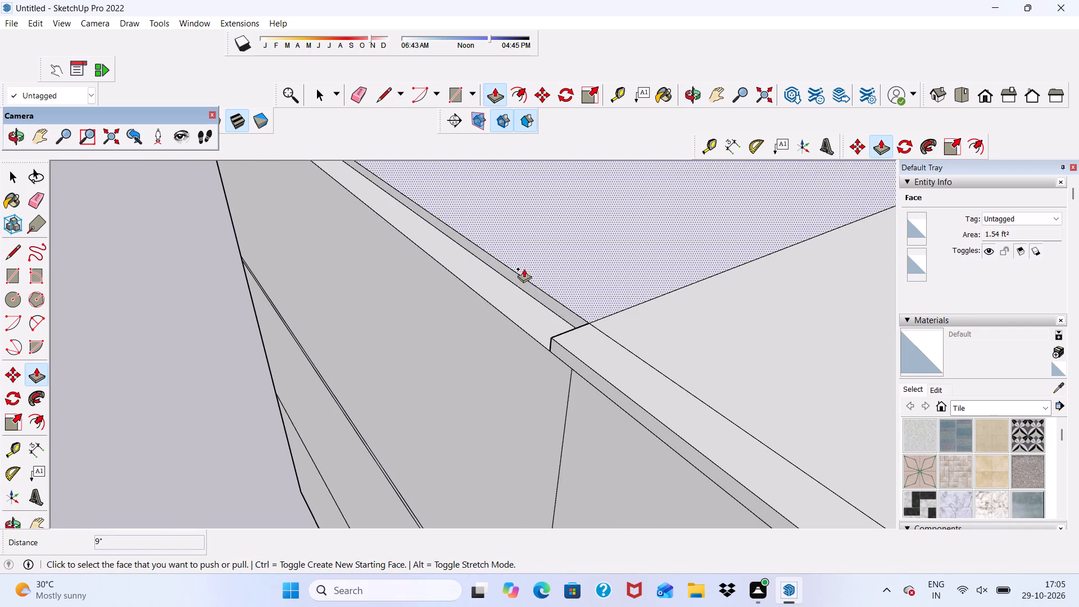
pyautogui.click(527, 280)
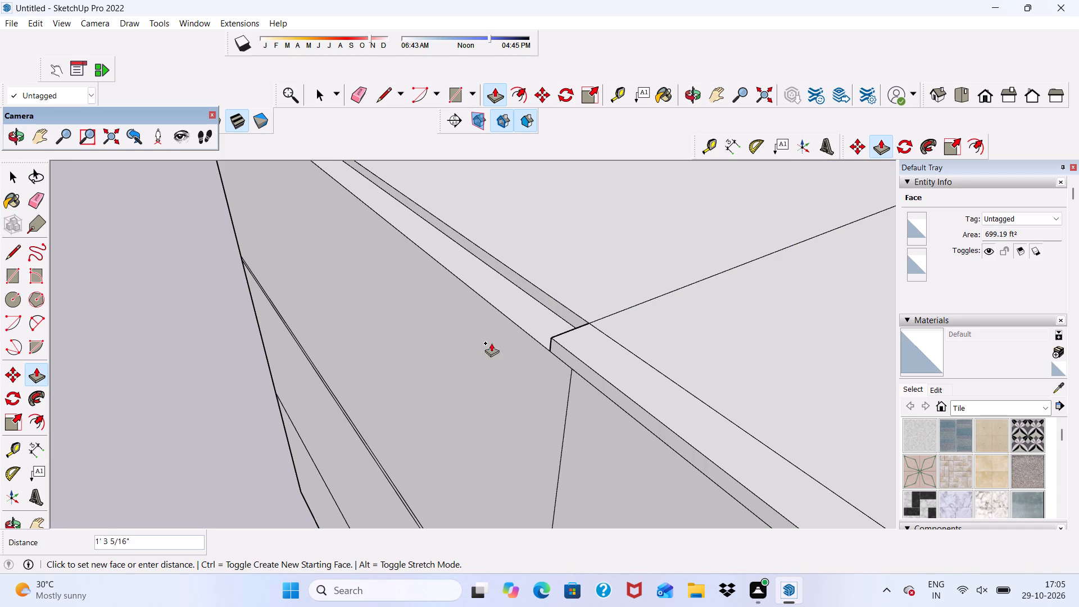
pyautogui.press('space')
pyautogui.click(491, 94)
pyautogui.scroll(4, 516, 261)
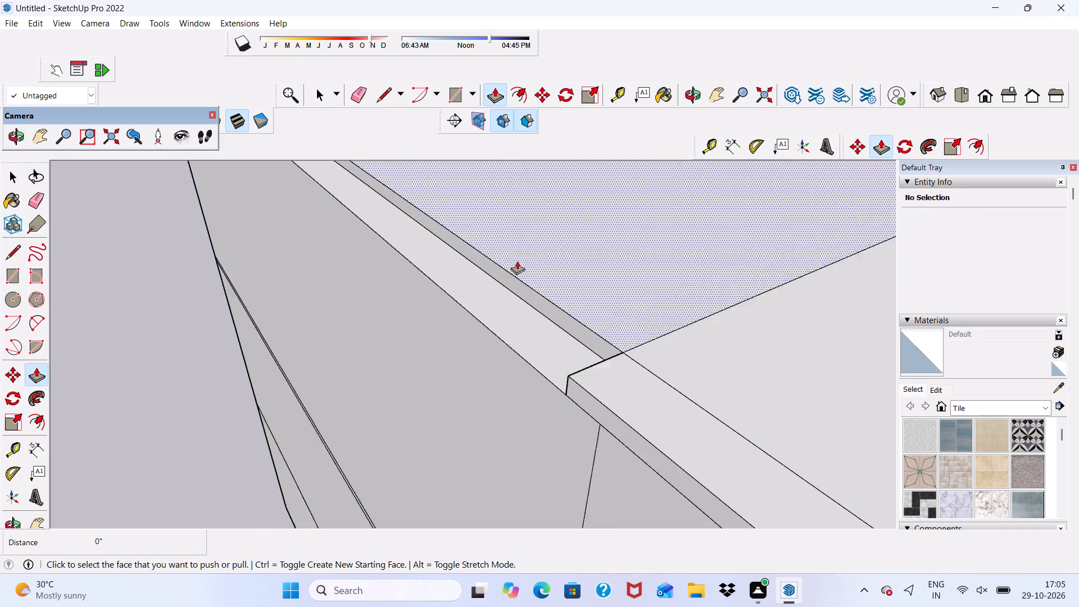
pyautogui.scroll(1, 517, 261)
pyautogui.click(517, 293)
pyautogui.click(578, 422)
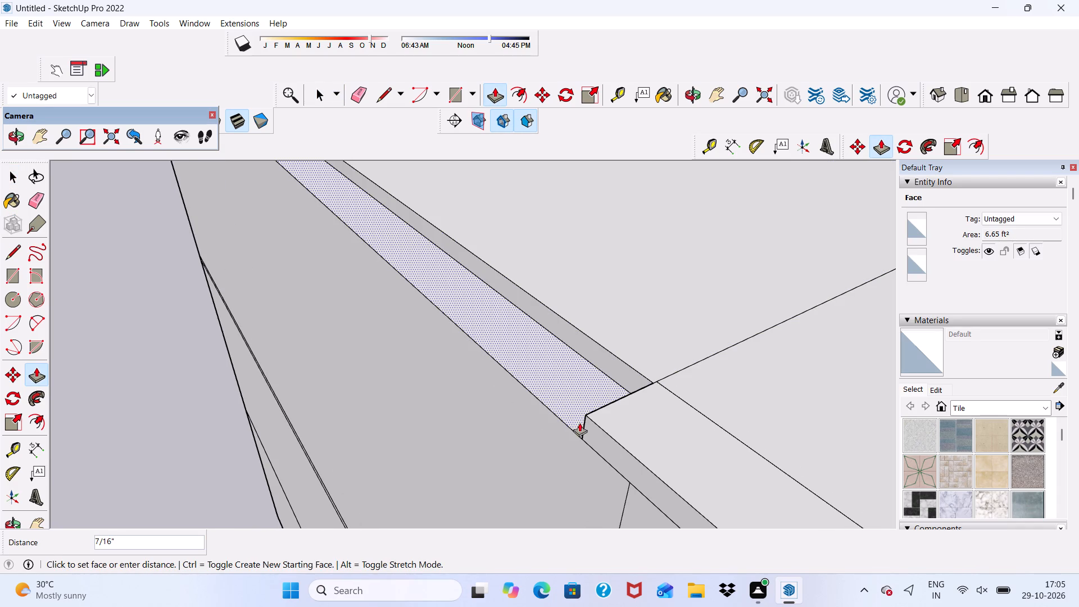
pyautogui.scroll(4, 567, 337)
pyautogui.click(567, 337)
pyautogui.scroll(-2, 475, 403)
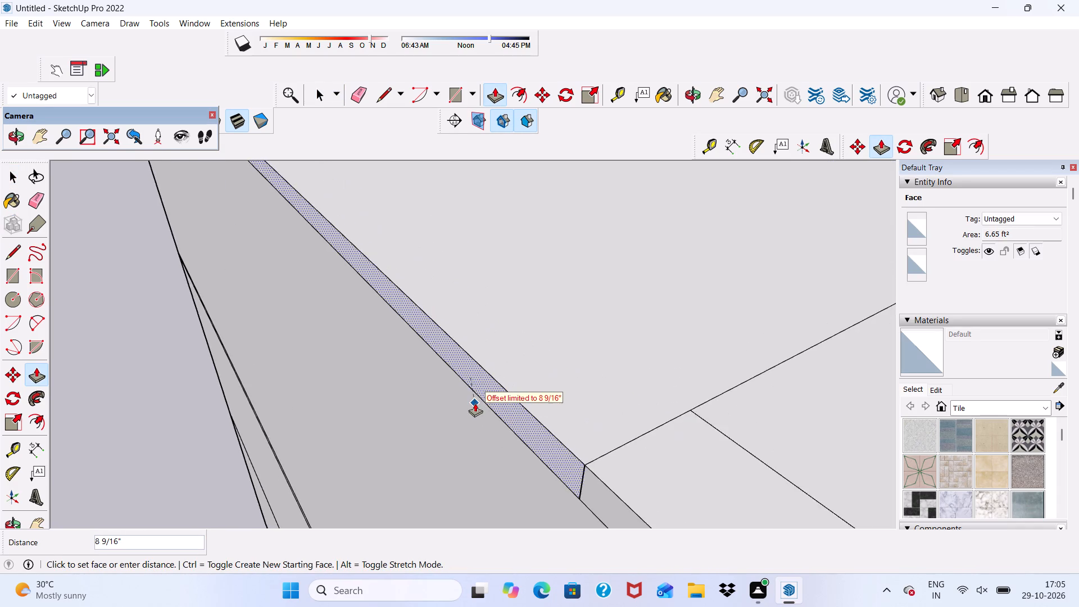
pyautogui.scroll(-3, 475, 403)
pyautogui.click(565, 460)
# Push/Pull the slab's rear side out 9" to the outer edge of the rear wall.
pyautogui.scroll(-13, 546, 397)
pyautogui.scroll(1, 364, 387)
pyautogui.moveTo(364, 387); pyautogui.dragTo(709, 399, button='middle')
pyautogui.scroll(18, 396, 297)
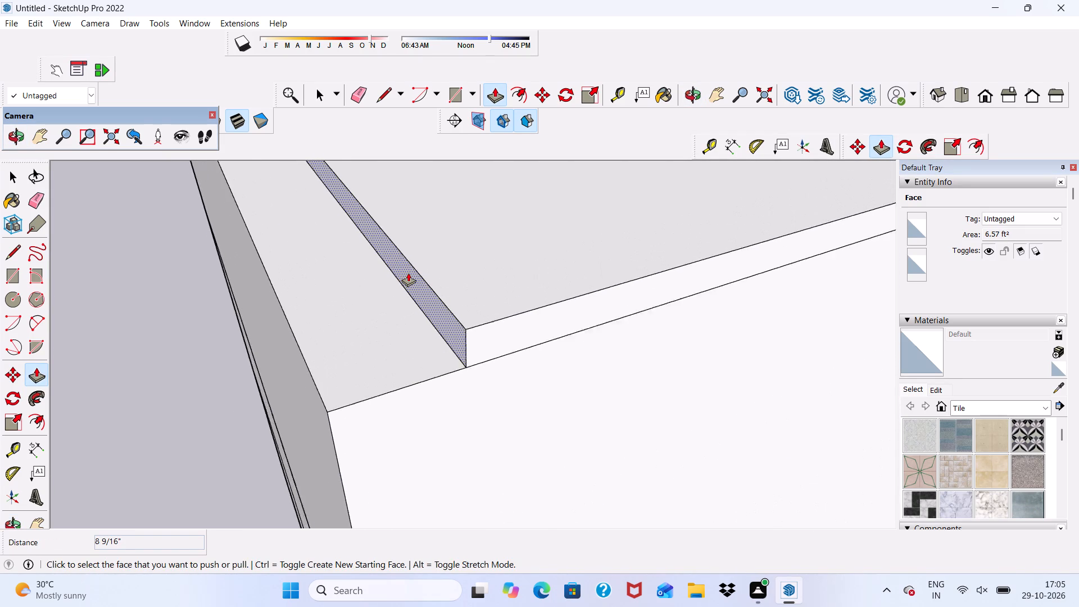
pyautogui.scroll(1, 408, 273)
pyautogui.click(408, 273)
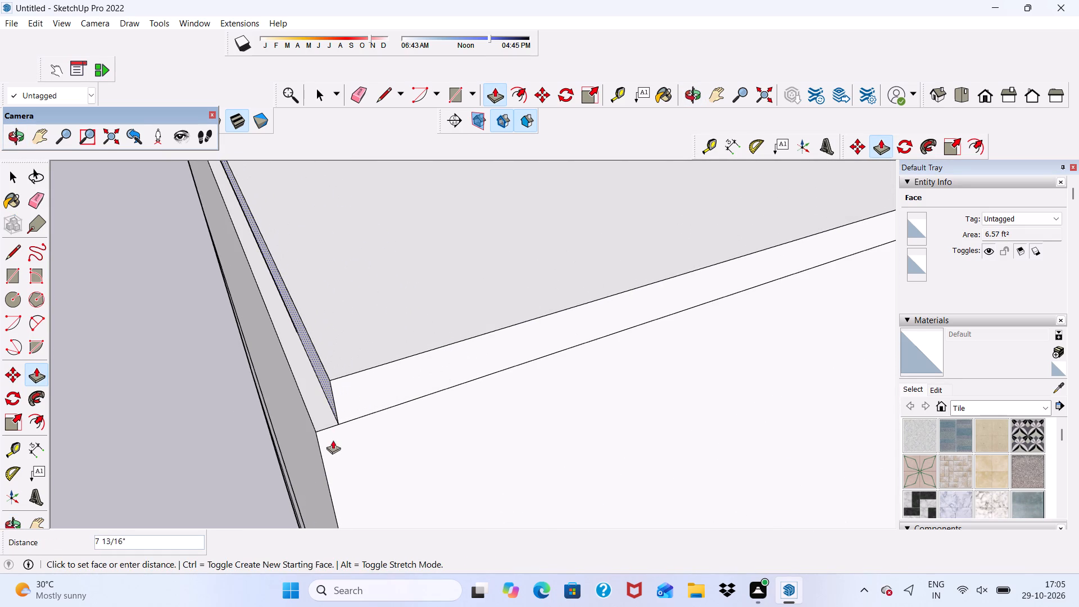
pyautogui.click(315, 441)
# Fill the notch at the slab's rear right corner by pulling its small inner face out 9" to the rear edge.
pyautogui.scroll(-14, 318, 401)
pyautogui.moveTo(324, 390); pyautogui.dragTo(691, 361, button='middle')
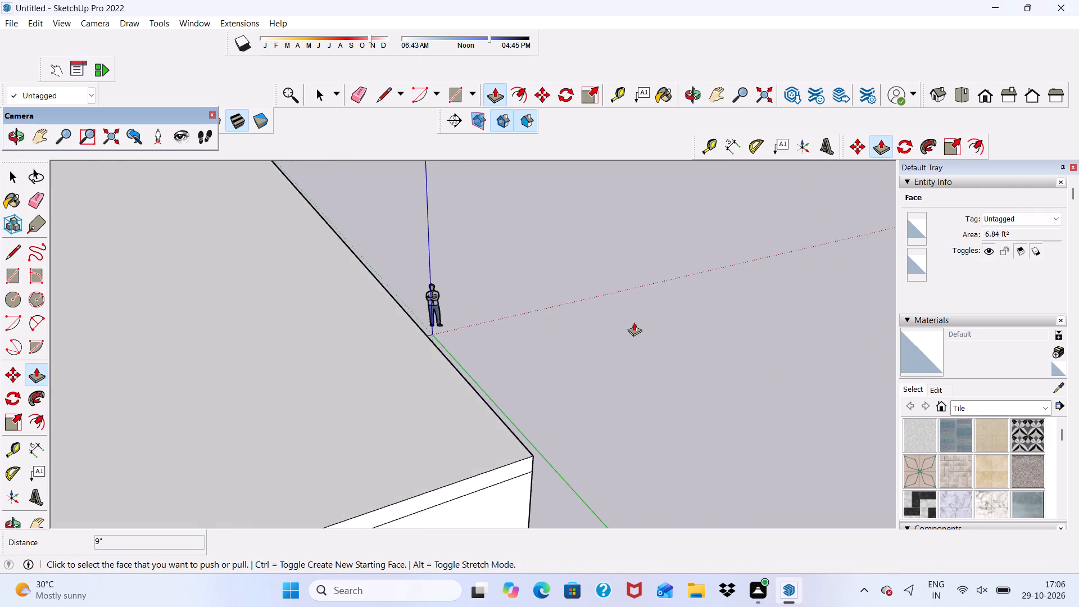
pyautogui.scroll(-13, 623, 321)
pyautogui.scroll(20, 438, 412)
pyautogui.scroll(1, 438, 412)
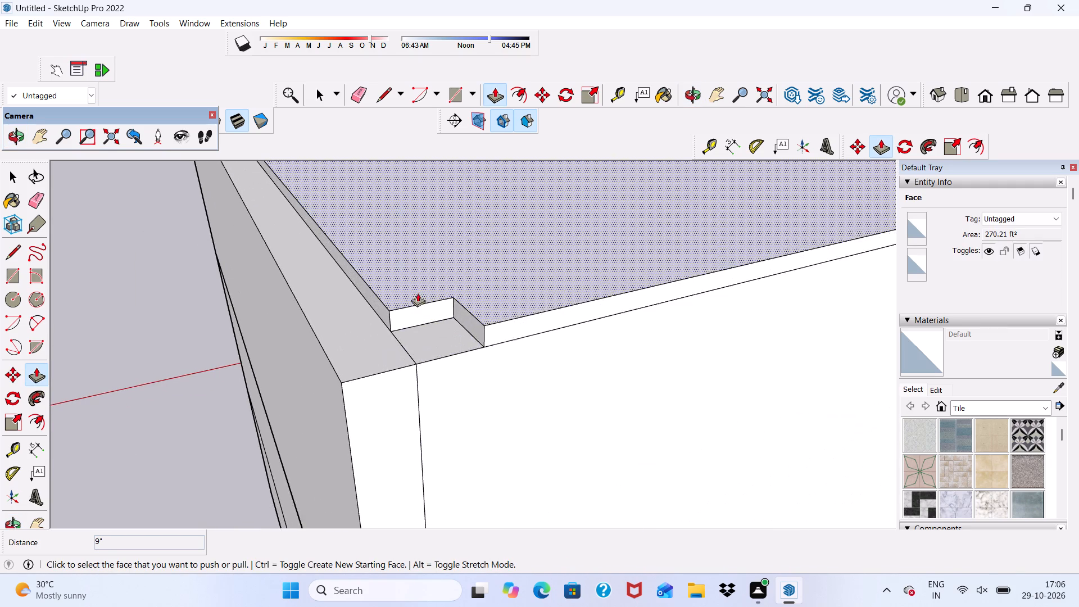
pyautogui.scroll(4, 418, 293)
pyautogui.click(413, 306)
pyautogui.click(548, 312)
# Push/Pull the right side of the slab's rear section out 9" to the outer wall edge.
pyautogui.scroll(2, 418, 332)
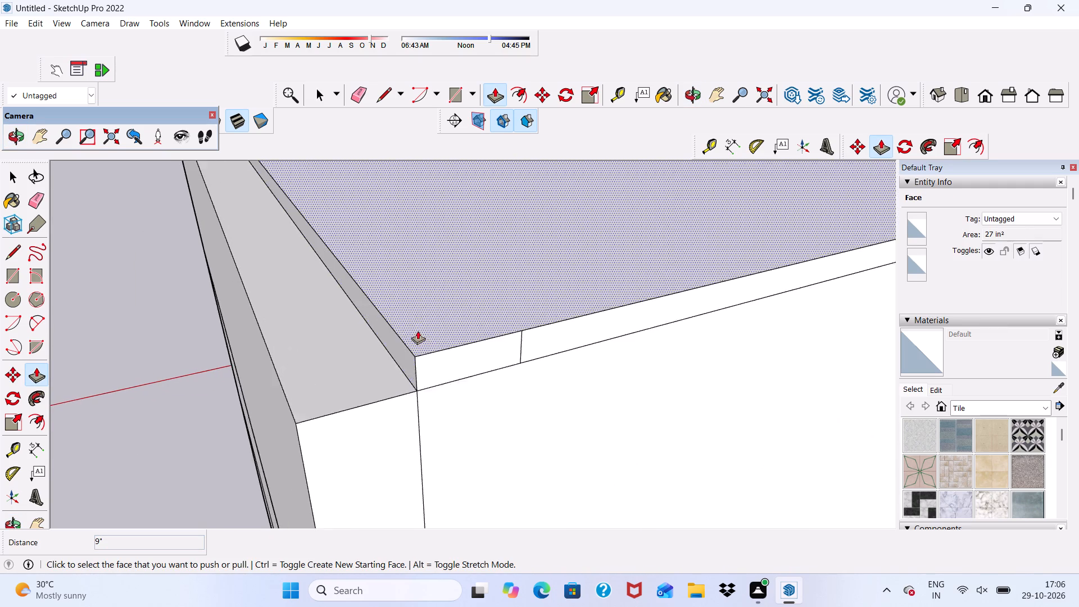
pyautogui.scroll(3, 418, 330)
pyautogui.click(390, 355)
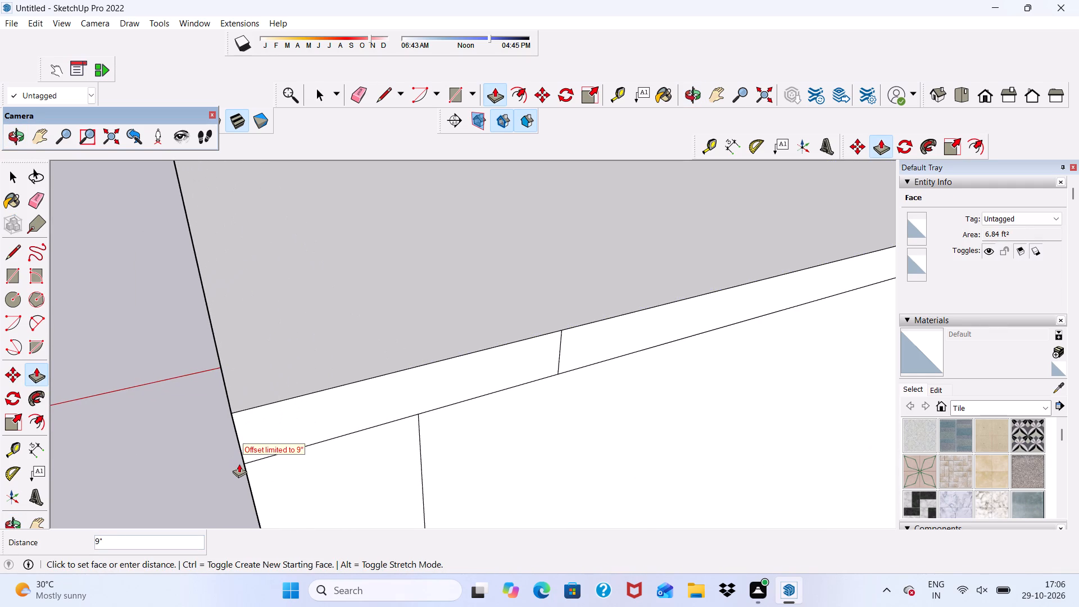
pyautogui.click(239, 464)
# Push/Pull the right side of the slab's front section out 9", flush with the rear section.
pyautogui.scroll(-15, 250, 395)
pyautogui.moveTo(455, 354); pyautogui.dragTo(745, 357, button='middle')
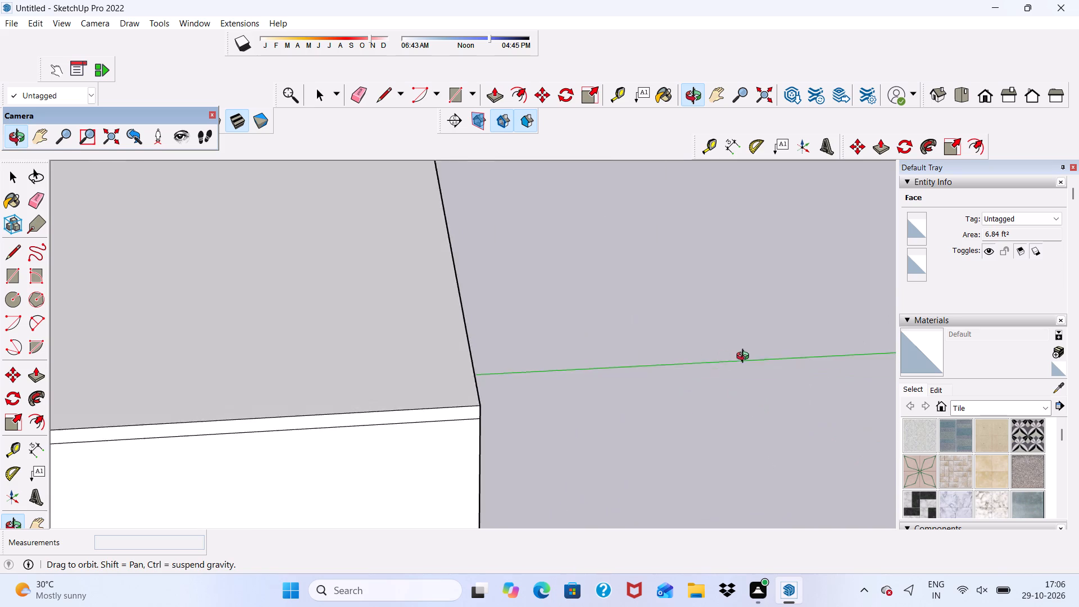
pyautogui.moveTo(745, 357); pyautogui.dragTo(806, 344, button='middle')
pyautogui.scroll(1, 773, 318)
pyautogui.scroll(-11, 661, 302)
pyautogui.moveTo(644, 352); pyautogui.dragTo(727, 321, button='middle')
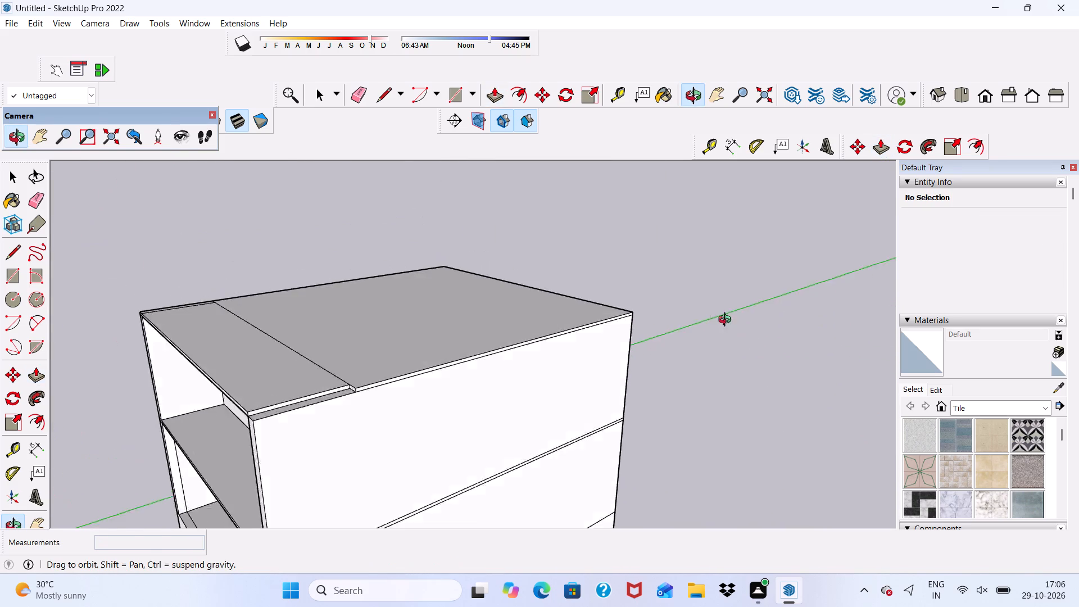
pyautogui.moveTo(727, 321); pyautogui.dragTo(769, 327, button='middle')
pyautogui.scroll(5, 480, 432)
pyautogui.scroll(6, 298, 402)
pyautogui.scroll(-1, 300, 400)
pyautogui.scroll(4, 353, 423)
pyautogui.click(353, 423)
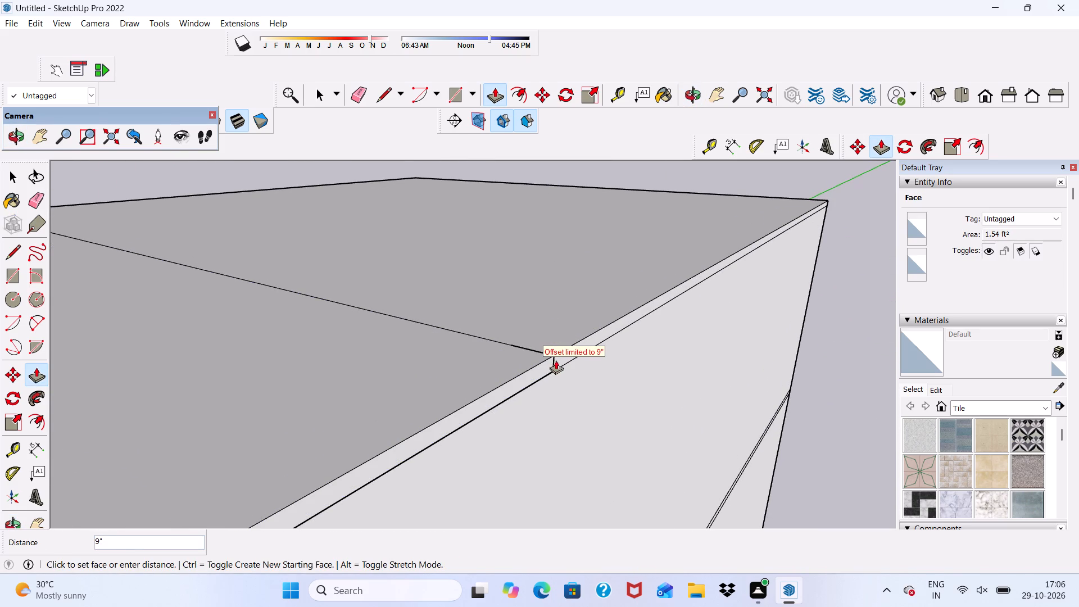
pyautogui.click(556, 360)
# Erase the dividing line across the slab's top and the short leftover segment on its right edge.
pyautogui.scroll(-4, 442, 363)
pyautogui.click(357, 93)
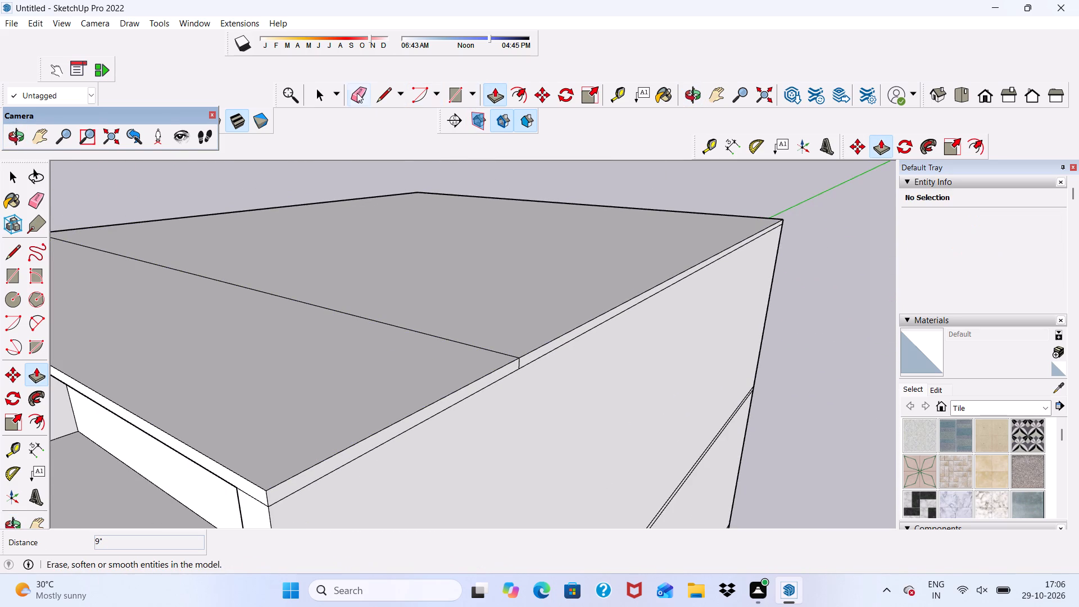
pyautogui.scroll(2, 386, 203)
pyautogui.moveTo(348, 316); pyautogui.dragTo(294, 398)
pyautogui.scroll(-7, 257, 285)
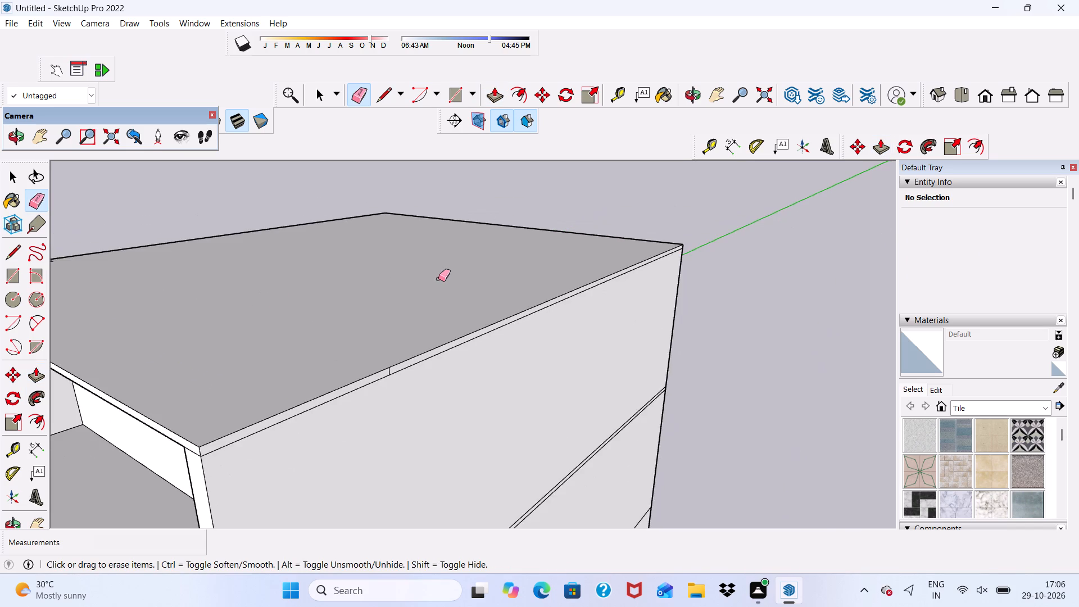
pyautogui.scroll(15, 337, 386)
pyautogui.moveTo(424, 359); pyautogui.dragTo(390, 370)
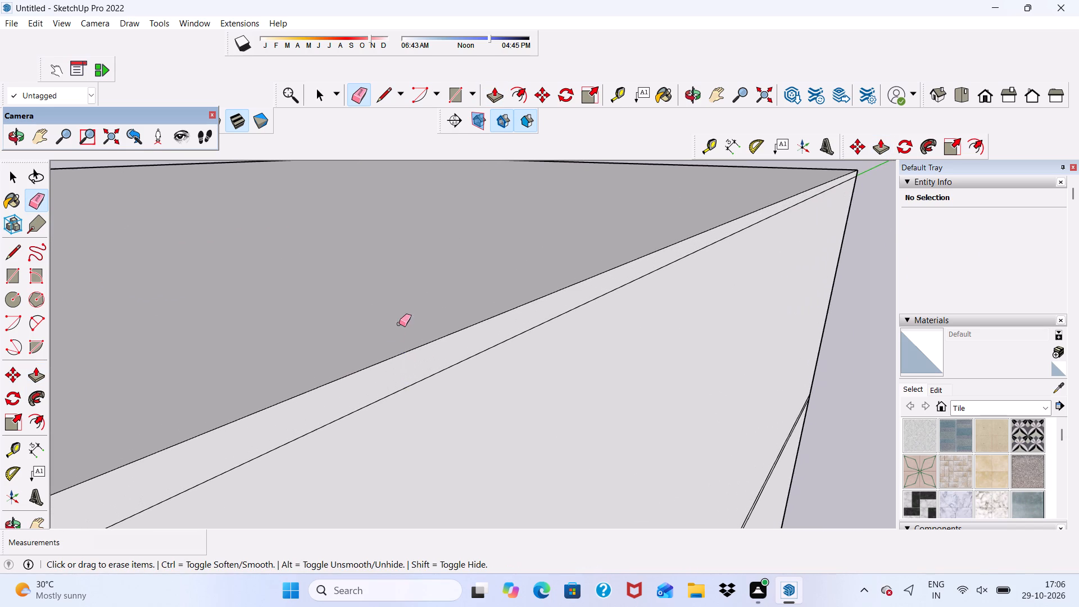
# Erase the short leftover segments on the slab's left edge near the partition.
pyautogui.scroll(-20, 399, 324)
pyautogui.moveTo(378, 341); pyautogui.dragTo(654, 360, button='middle')
pyautogui.scroll(5, 303, 361)
pyautogui.scroll(16, 353, 304)
pyautogui.moveTo(398, 301); pyautogui.dragTo(399, 313)
pyautogui.moveTo(399, 288); pyautogui.dragTo(418, 299)
pyautogui.moveTo(401, 305); pyautogui.dragTo(387, 307)
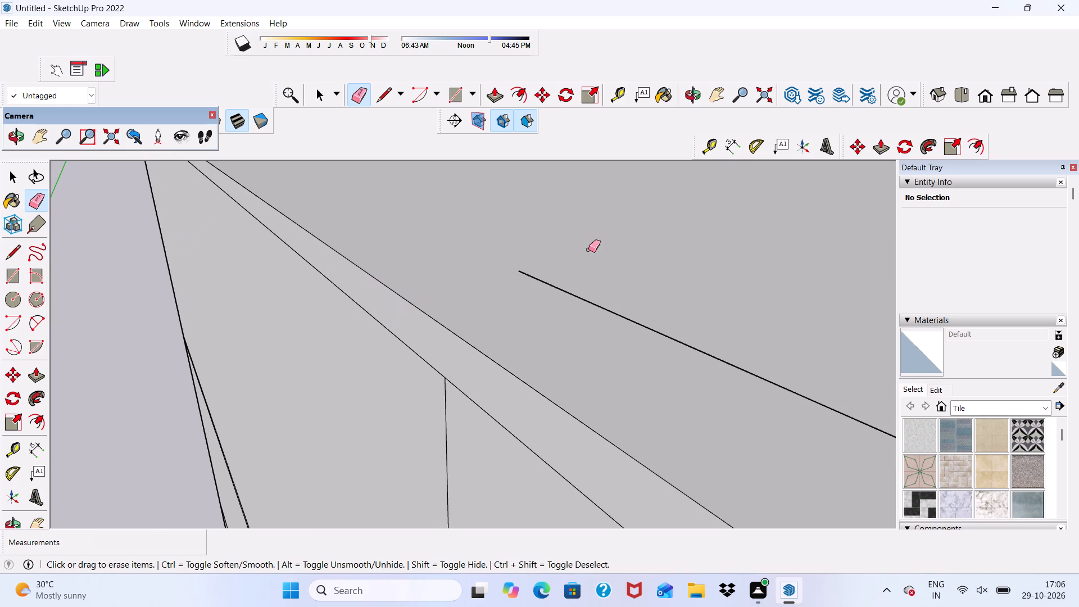
# Erase the stray line left on the roof slab's top surface and its leftover fragment.
pyautogui.moveTo(588, 250); pyautogui.dragTo(550, 296)
pyautogui.scroll(-7, 476, 235)
pyautogui.scroll(6, 532, 252)
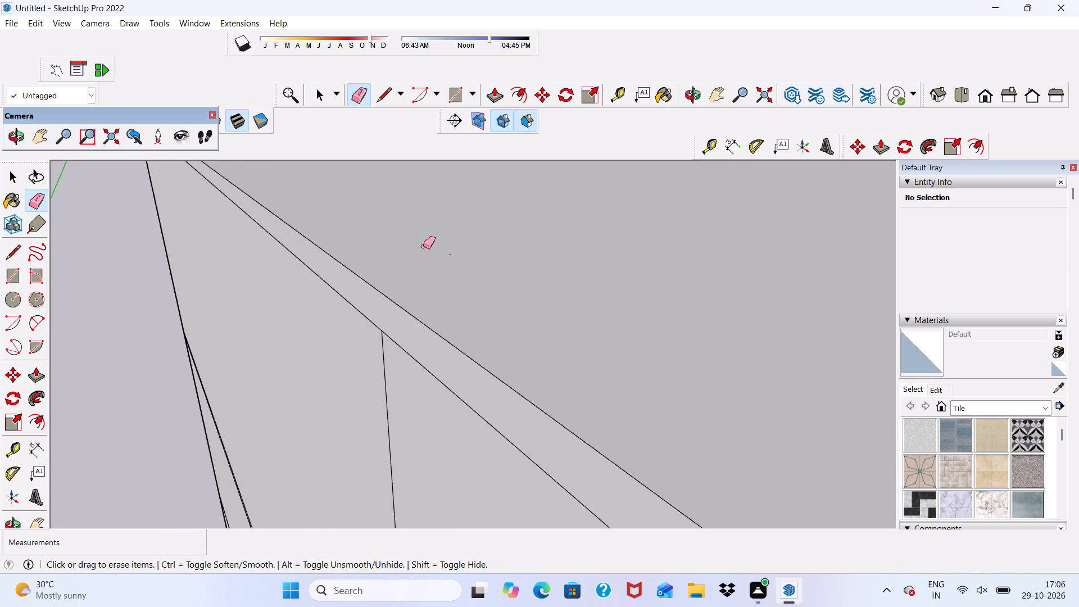
pyautogui.click(441, 255)
pyautogui.scroll(-6, 433, 250)
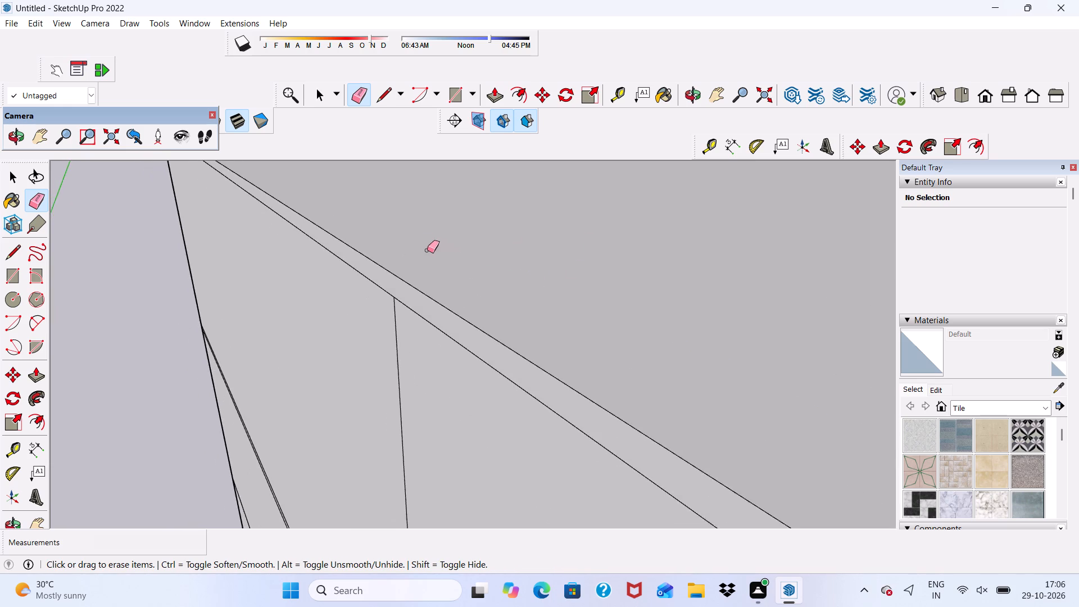
pyautogui.scroll(-6, 339, 220)
pyautogui.scroll(6, 585, 354)
pyautogui.scroll(-11, 561, 329)
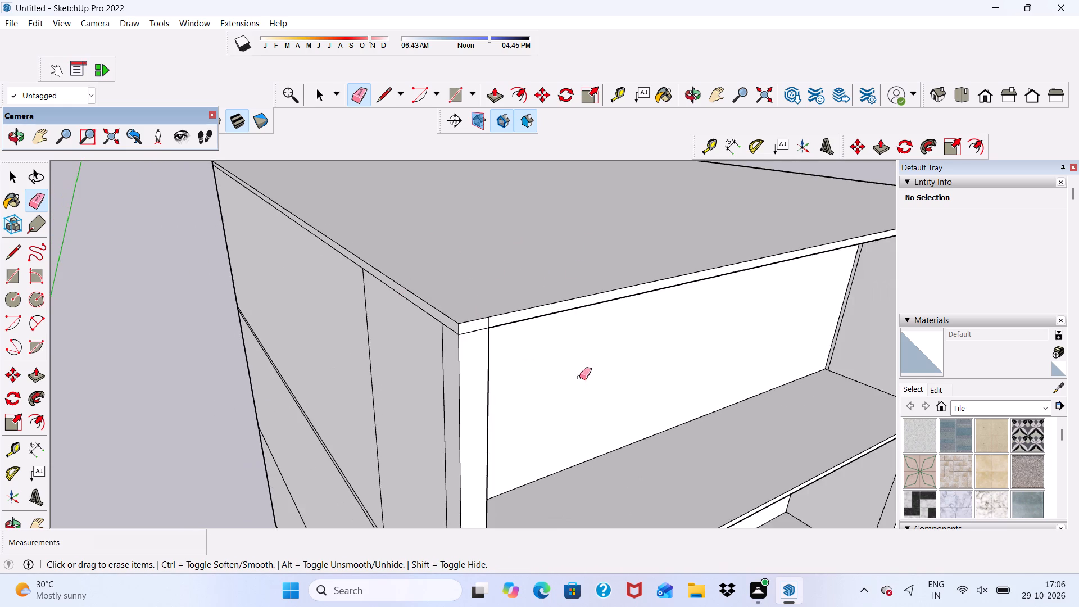
pyautogui.moveTo(579, 377); pyautogui.dragTo(461, 310, button='middle')
pyautogui.press('space')
# Erase the horizontal floor-level lines across the block's outer right side wall, including the short piece near the front edge.
pyautogui.scroll(-11, 405, 264)
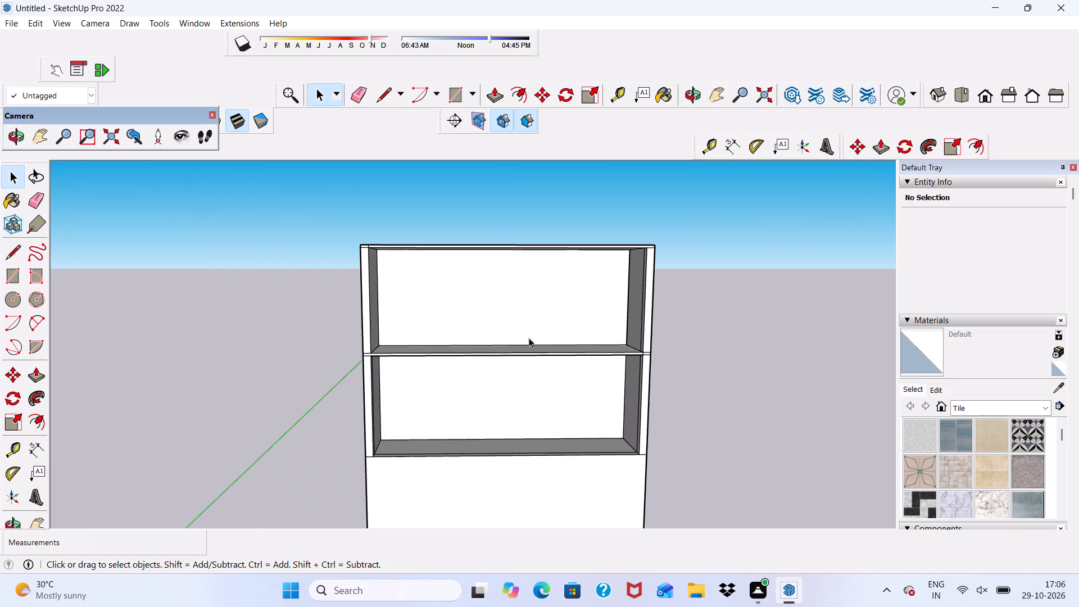
pyautogui.scroll(-4, 532, 329)
pyautogui.moveTo(641, 348); pyautogui.dragTo(403, 328, button='middle')
pyautogui.click(362, 87)
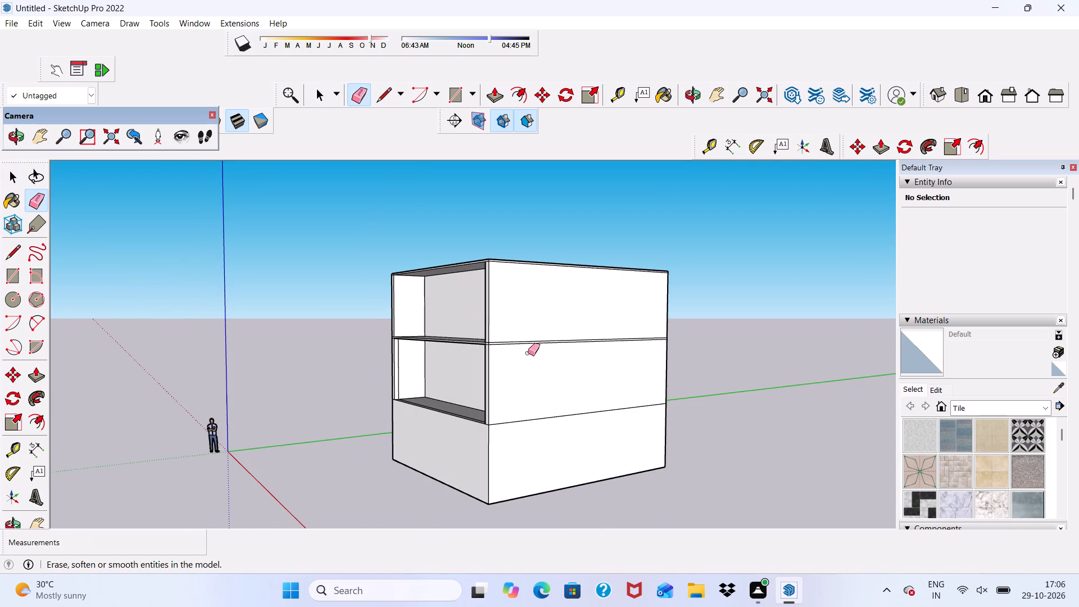
pyautogui.moveTo(528, 330); pyautogui.dragTo(545, 426)
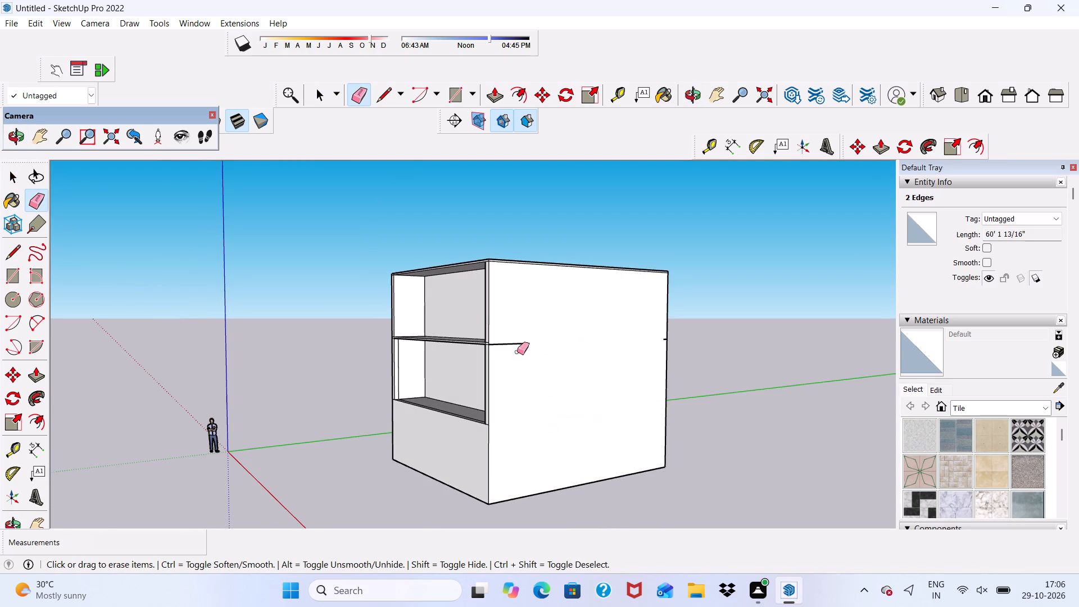
pyautogui.scroll(5, 516, 350)
pyautogui.moveTo(505, 327); pyautogui.dragTo(501, 368)
pyautogui.scroll(6, 486, 341)
pyautogui.moveTo(466, 350); pyautogui.dragTo(466, 356)
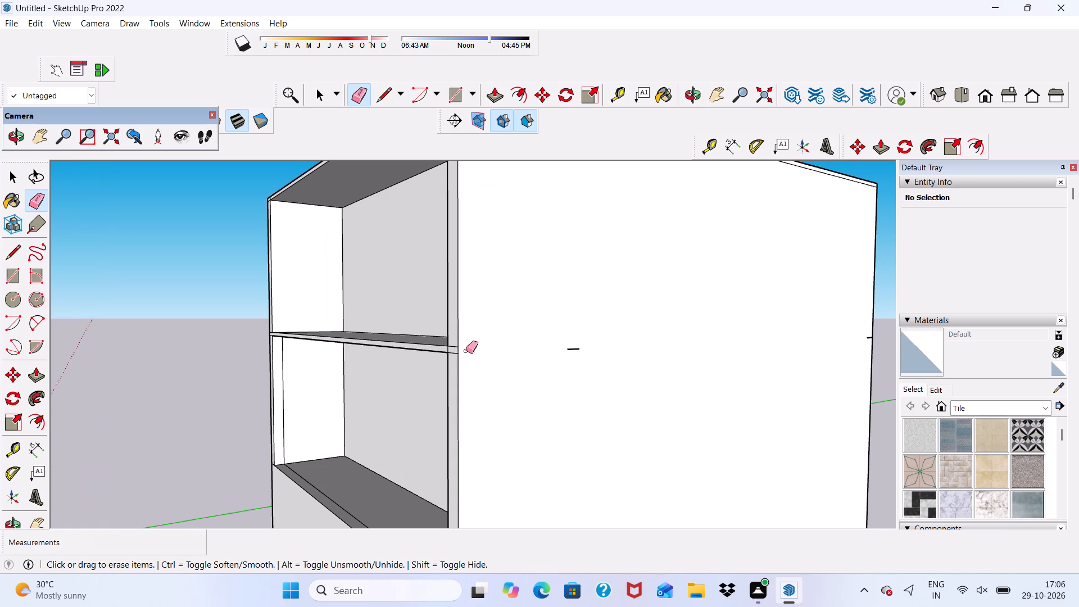
# Erase the small leftover line fragments in the middle and at the rear edge of the right side wall.
pyautogui.moveTo(496, 324); pyautogui.dragTo(508, 341)
pyautogui.moveTo(498, 303); pyautogui.dragTo(503, 343)
pyautogui.moveTo(498, 304); pyautogui.dragTo(498, 337)
pyautogui.moveTo(502, 316); pyautogui.dragTo(501, 325)
pyautogui.moveTo(501, 325); pyautogui.dragTo(500, 329)
pyautogui.moveTo(567, 335); pyautogui.dragTo(573, 365)
pyautogui.moveTo(572, 346); pyautogui.dragTo(568, 360)
pyautogui.moveTo(564, 343); pyautogui.dragTo(556, 364)
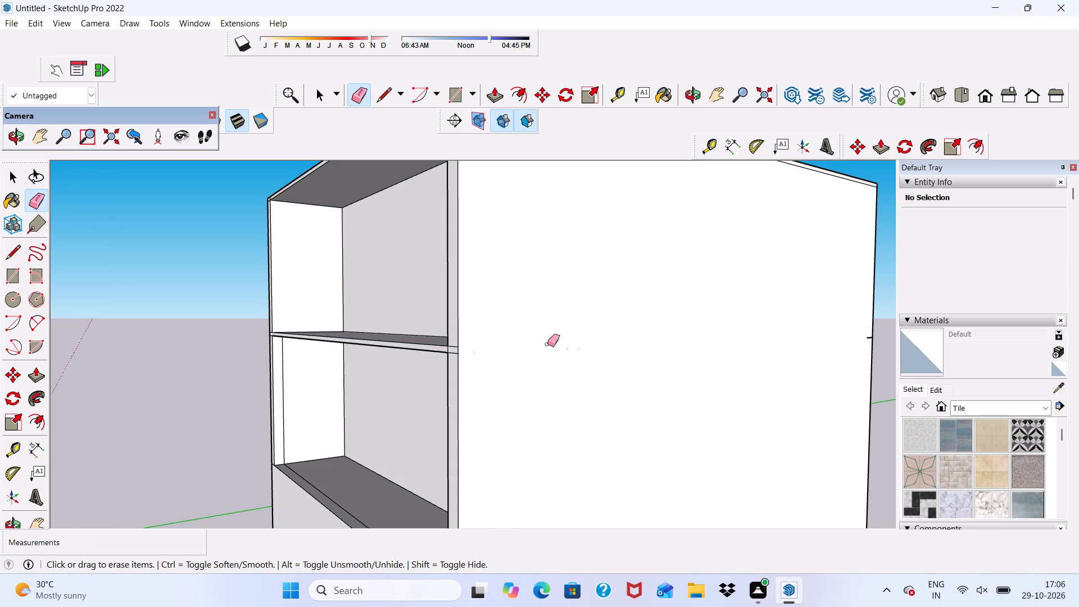
pyautogui.scroll(-5, 481, 307)
pyautogui.scroll(13, 777, 328)
pyautogui.click(765, 333)
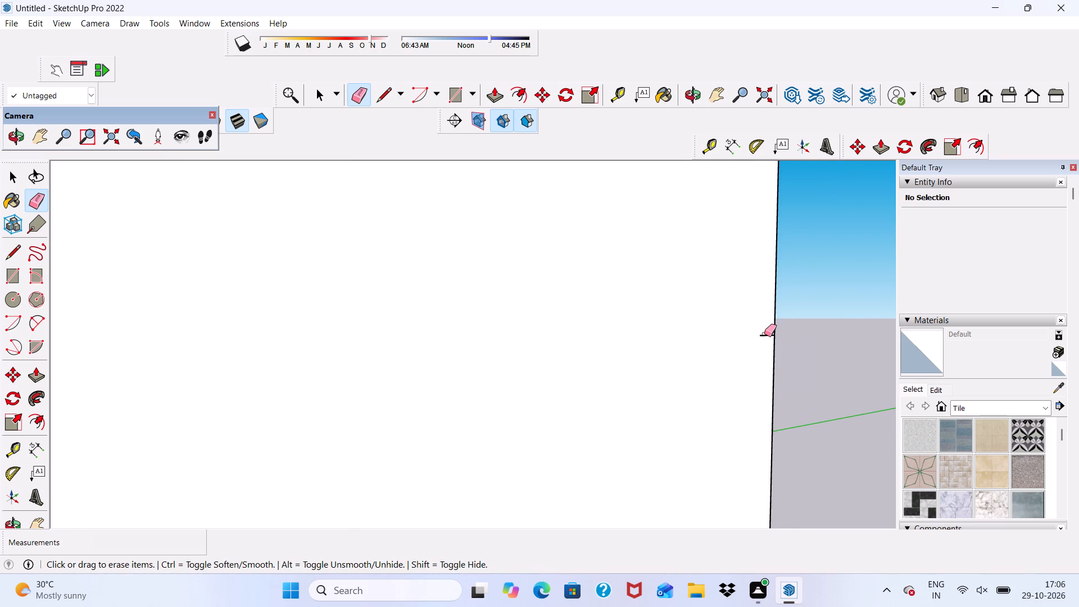
pyautogui.moveTo(761, 336); pyautogui.dragTo(755, 344)
pyautogui.moveTo(753, 330); pyautogui.dragTo(753, 341)
pyautogui.moveTo(750, 334); pyautogui.dragTo(751, 346)
pyautogui.press('space')
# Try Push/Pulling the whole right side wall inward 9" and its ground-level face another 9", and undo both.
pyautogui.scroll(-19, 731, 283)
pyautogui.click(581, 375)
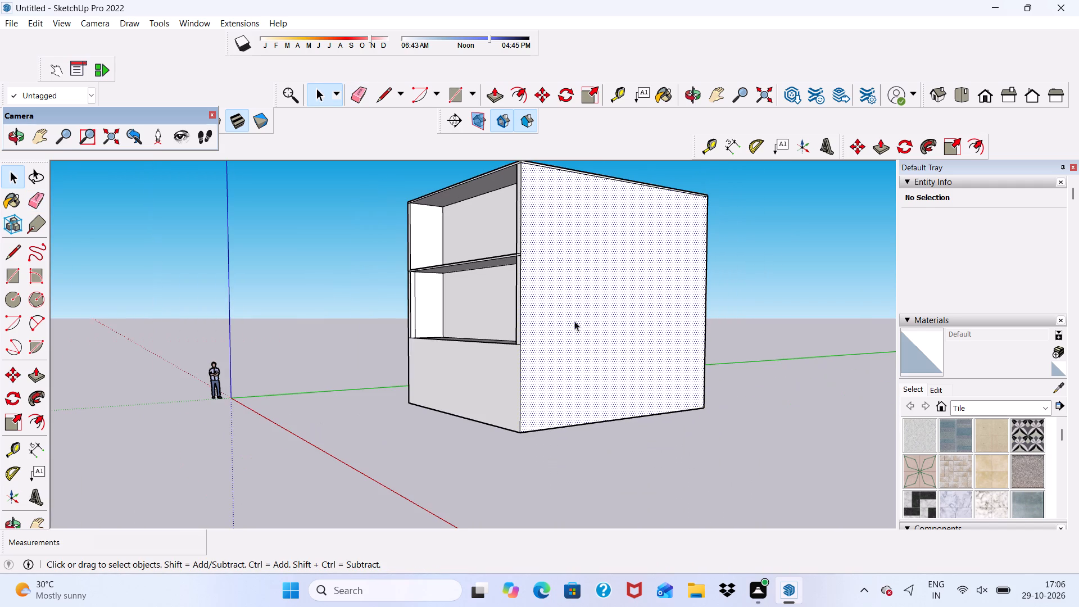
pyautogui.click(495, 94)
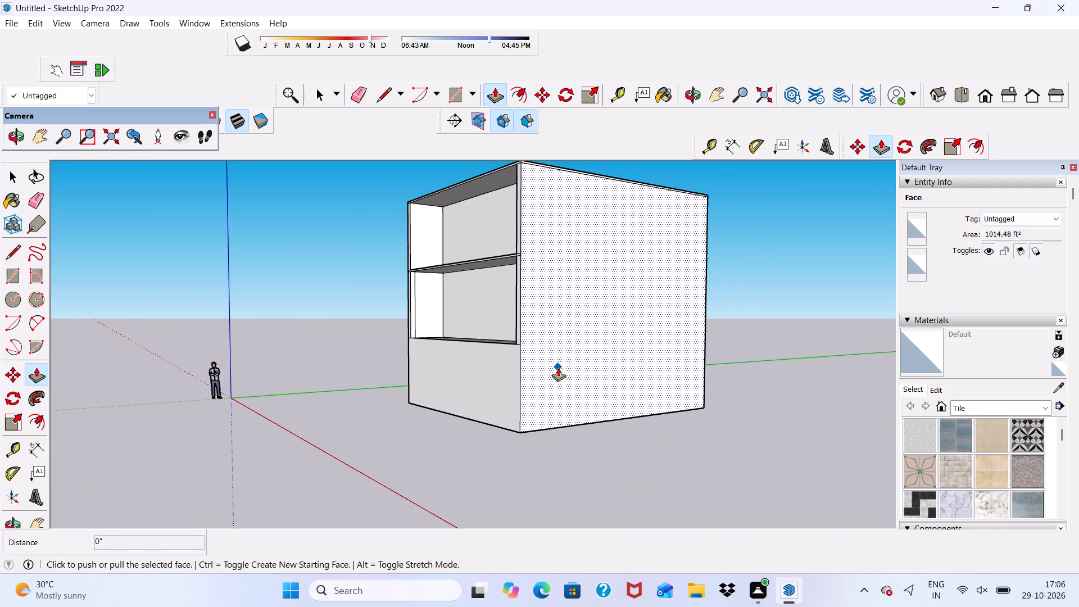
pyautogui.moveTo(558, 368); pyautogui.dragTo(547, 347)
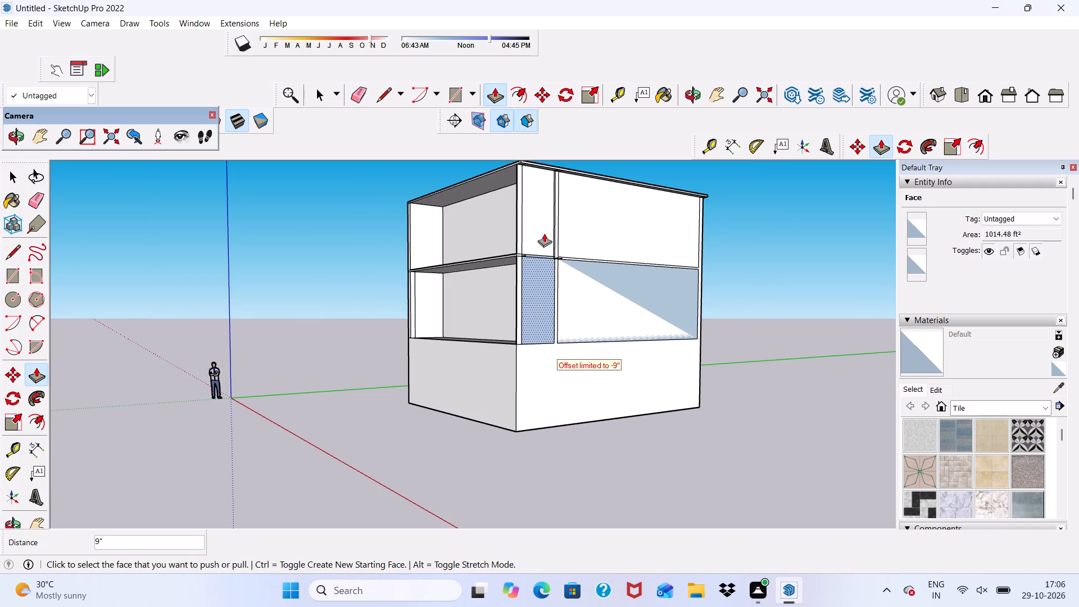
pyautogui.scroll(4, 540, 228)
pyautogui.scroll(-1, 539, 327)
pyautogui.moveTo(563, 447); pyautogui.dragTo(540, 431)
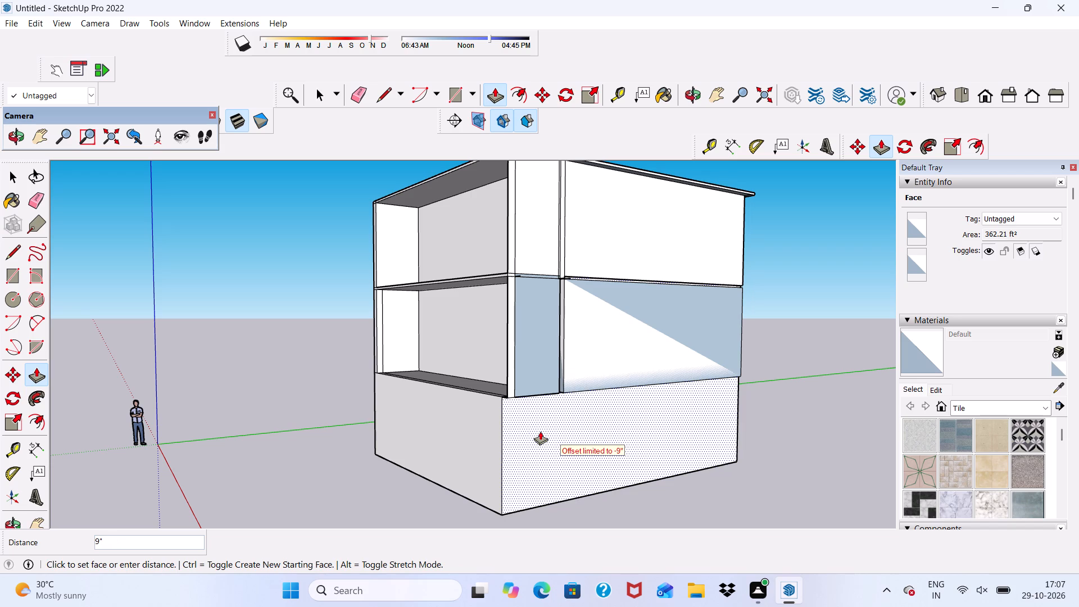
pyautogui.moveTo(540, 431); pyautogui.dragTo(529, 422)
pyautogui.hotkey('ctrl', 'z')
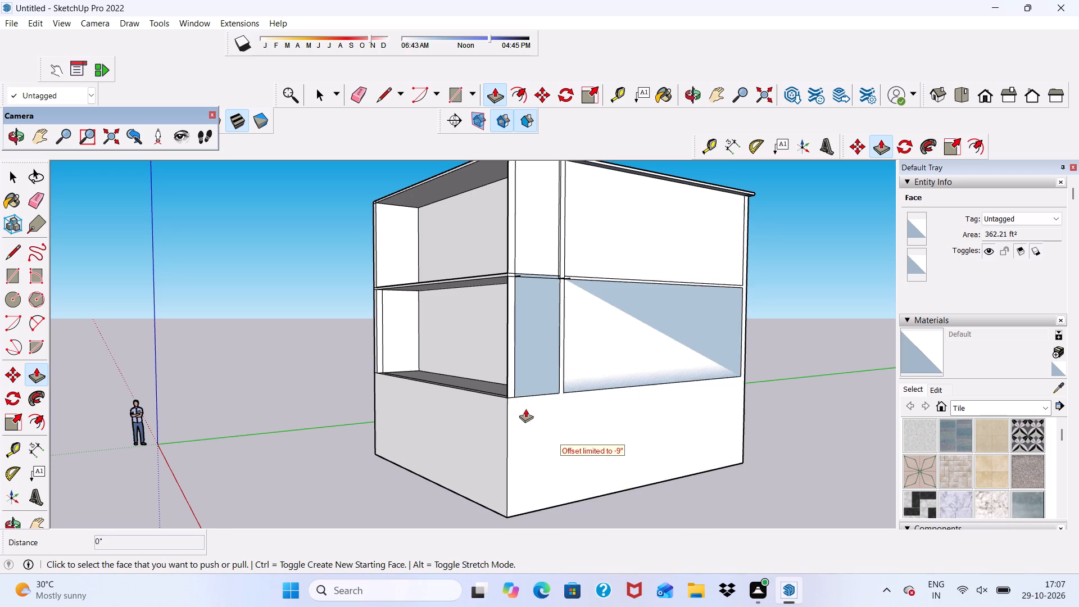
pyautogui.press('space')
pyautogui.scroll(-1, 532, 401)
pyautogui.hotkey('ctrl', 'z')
# Examine the block's open front and both sides from several angles.
pyautogui.scroll(-2, 525, 413)
pyautogui.moveTo(531, 425); pyautogui.dragTo(715, 400, button='middle')
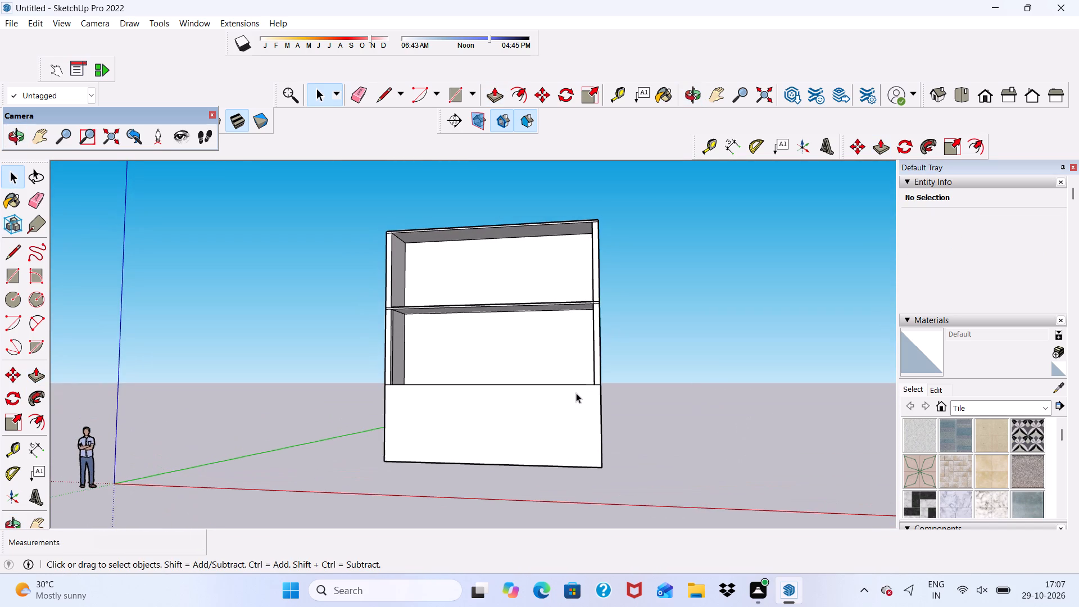
pyautogui.scroll(1, 576, 393)
pyautogui.scroll(-4, 574, 391)
pyautogui.moveTo(573, 388); pyautogui.dragTo(524, 435, button='middle')
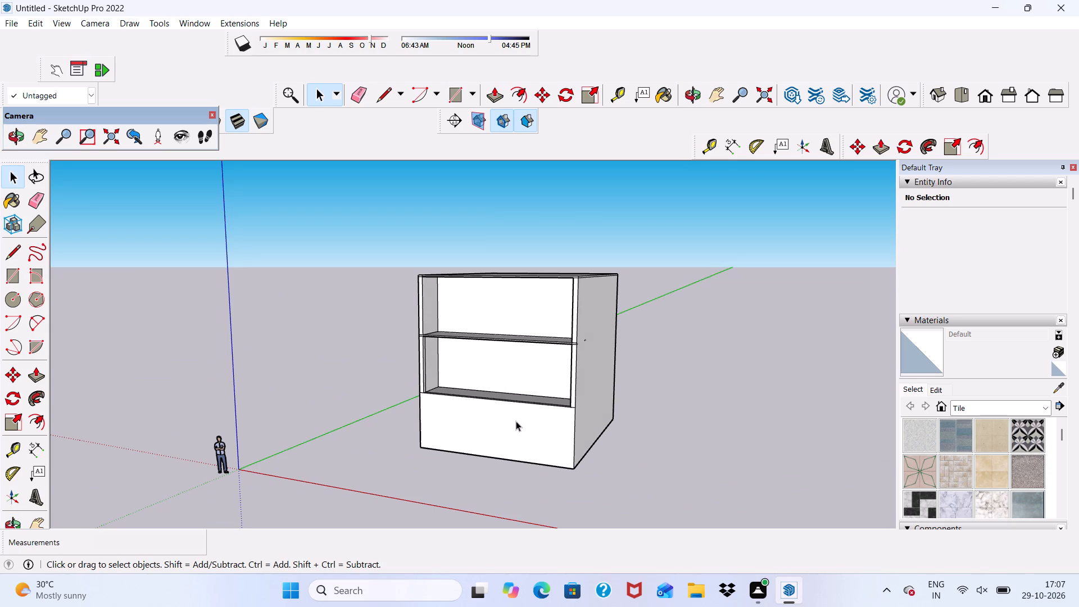
pyautogui.moveTo(479, 415); pyautogui.dragTo(524, 392, button='middle')
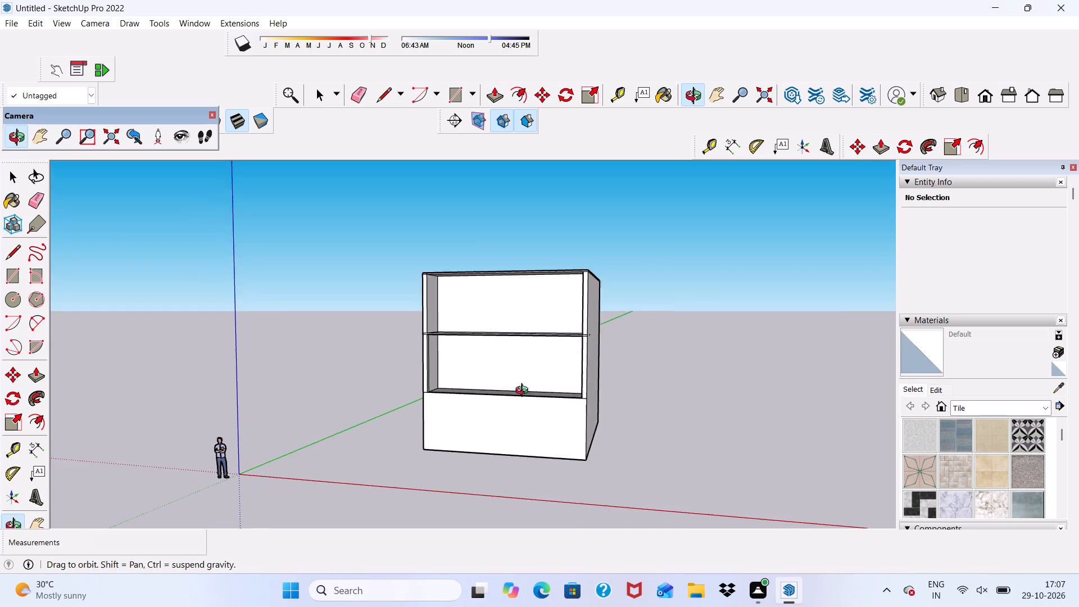
pyautogui.moveTo(524, 392); pyautogui.dragTo(572, 378, button='middle')
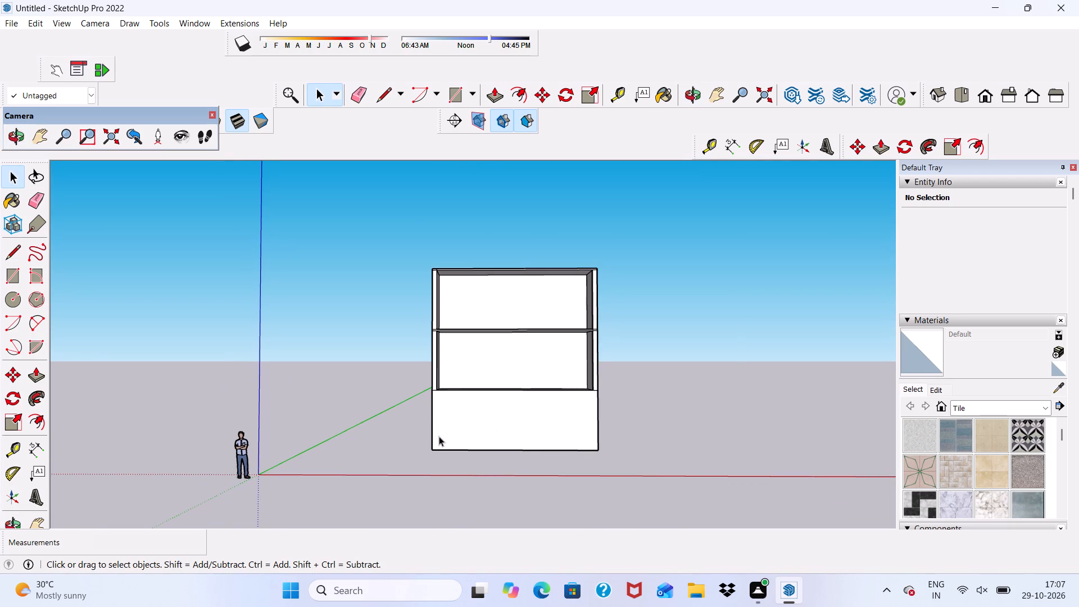
pyautogui.moveTo(433, 421); pyautogui.dragTo(590, 451, button='middle')
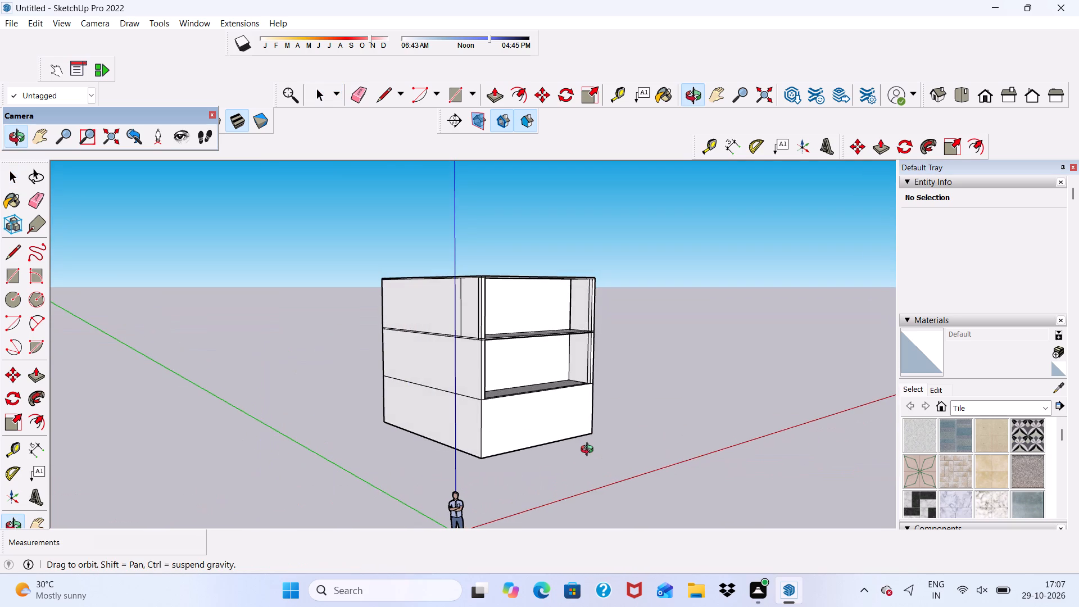
pyautogui.moveTo(590, 451); pyautogui.dragTo(509, 467, button='middle')
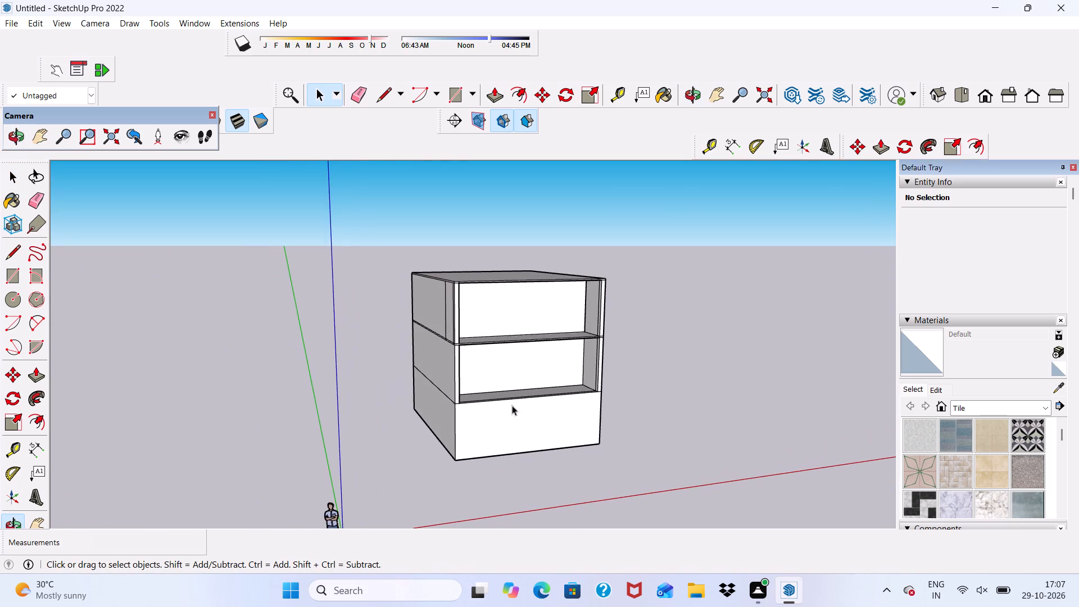
pyautogui.scroll(6, 597, 364)
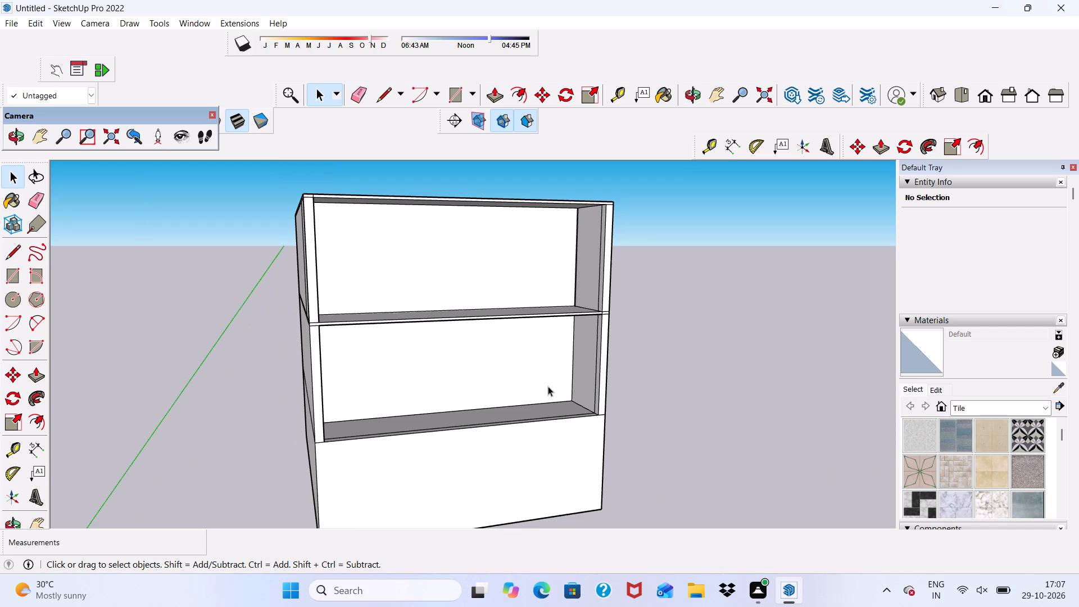
# Push/Pull the inner face of the right side wall in the middle level's open front inward 4' 1 1/16".
pyautogui.scroll(-4, 524, 384)
pyautogui.moveTo(531, 392); pyautogui.dragTo(547, 472, button='middle')
pyautogui.scroll(9, 532, 395)
pyautogui.click(579, 357)
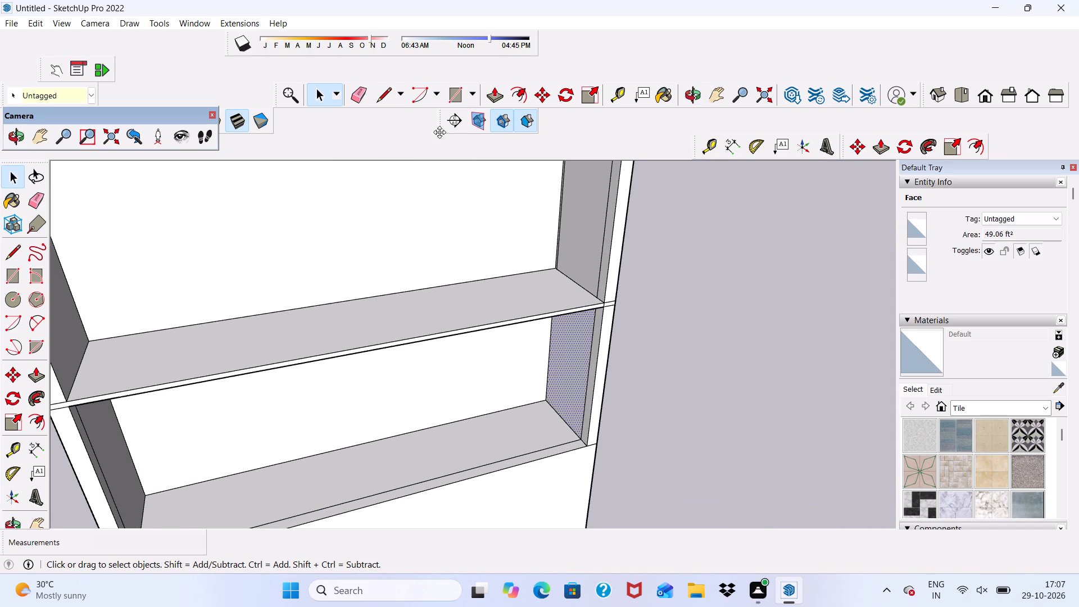
pyautogui.click(486, 92)
pyautogui.click(565, 376)
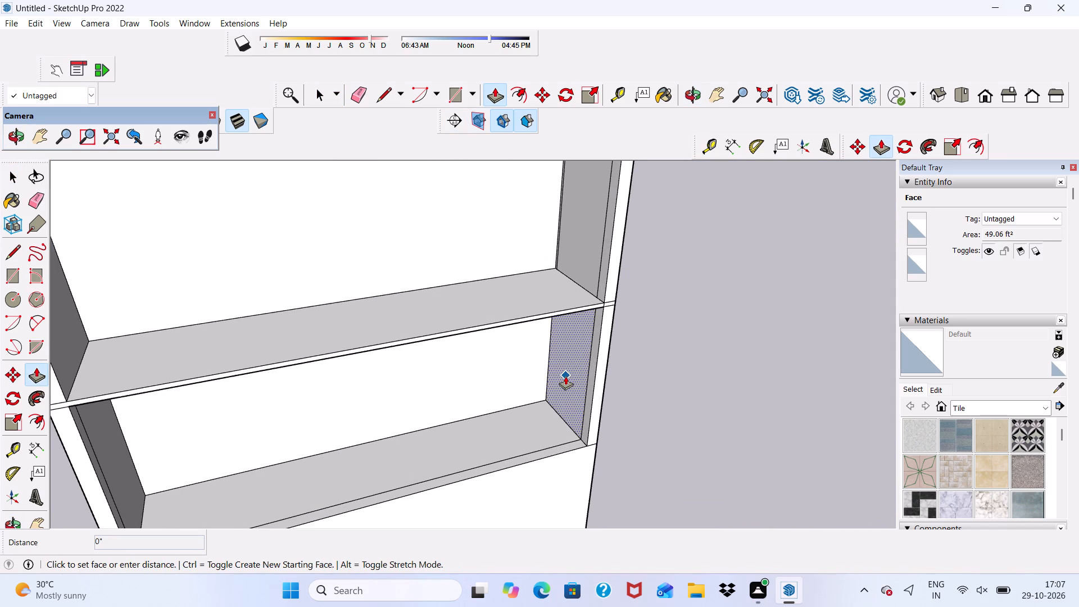
pyautogui.click(510, 388)
pyautogui.scroll(-3, 509, 389)
pyautogui.moveTo(510, 398); pyautogui.dragTo(370, 380, button='middle')
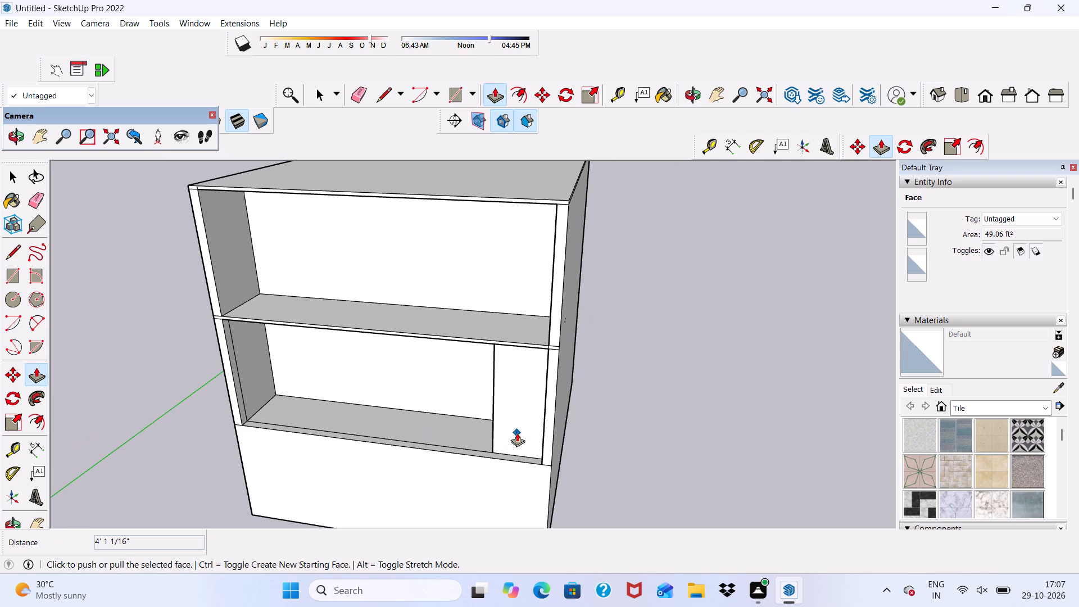
pyautogui.press('space')
# Push/Pull the inner face of the right side wall in the top level's open front inward, matching the middle level.
pyautogui.moveTo(530, 298); pyautogui.dragTo(632, 309, button='middle')
pyautogui.scroll(5, 578, 288)
pyautogui.click(598, 265)
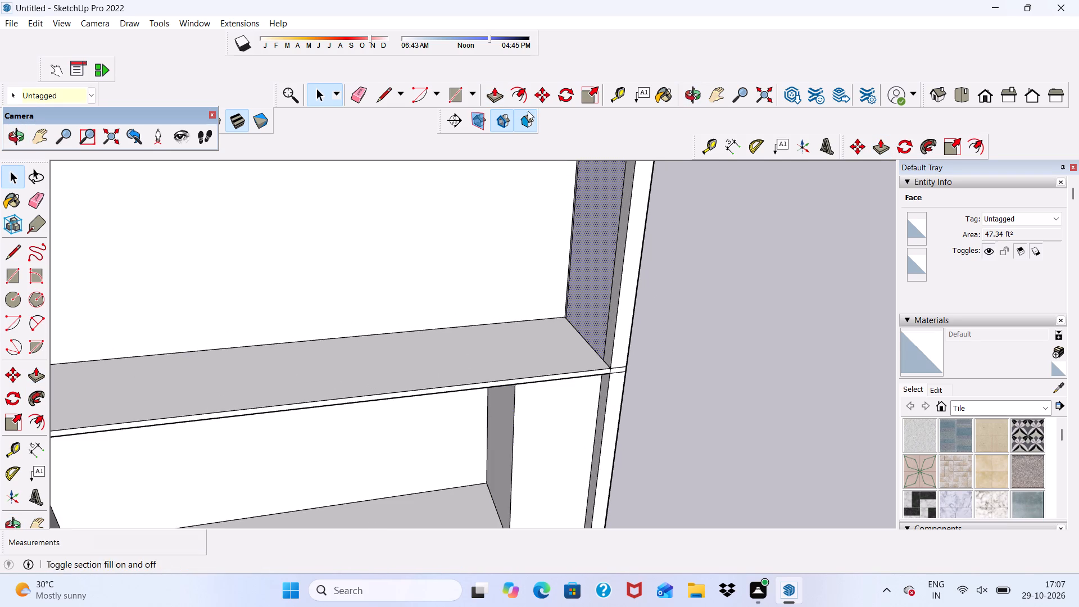
pyautogui.click(493, 93)
pyautogui.click(590, 288)
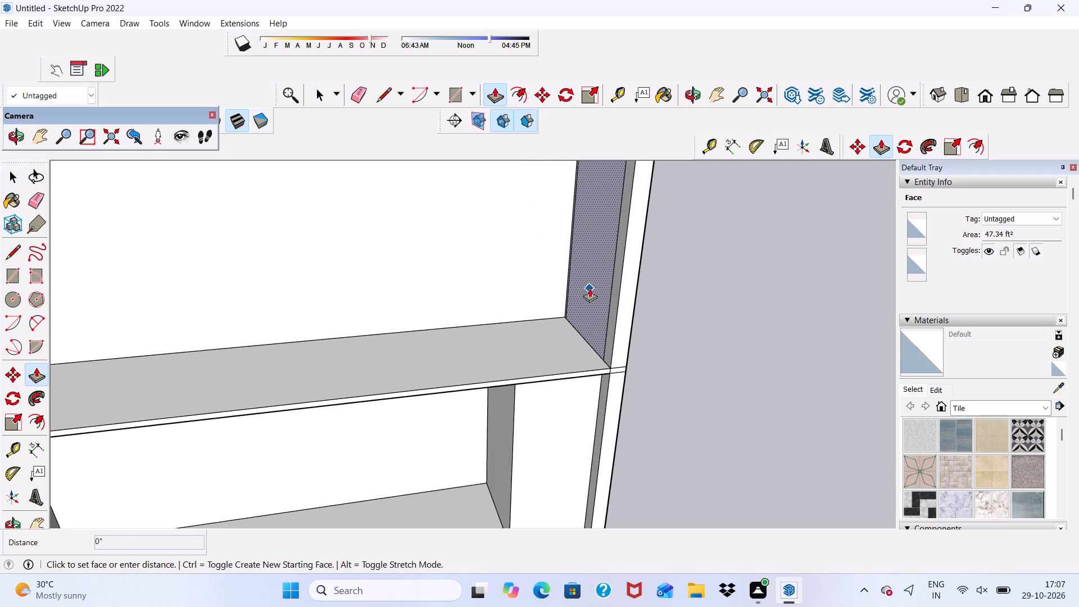
pyautogui.click(518, 398)
pyautogui.scroll(-4, 519, 402)
pyautogui.moveTo(530, 427); pyautogui.dragTo(221, 378, button='middle')
pyautogui.press('space')
# Push/Pull the block's outer right side face inward 9" and its lower L-shaped area a further 9".
pyautogui.click(511, 394)
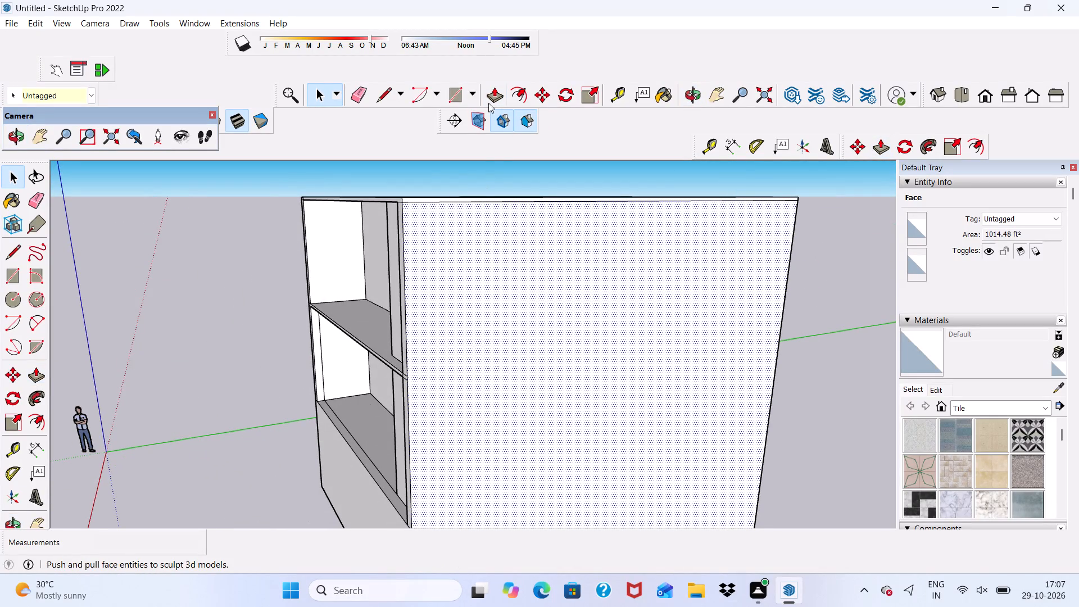
pyautogui.click(492, 95)
pyautogui.moveTo(545, 510); pyautogui.dragTo(514, 437)
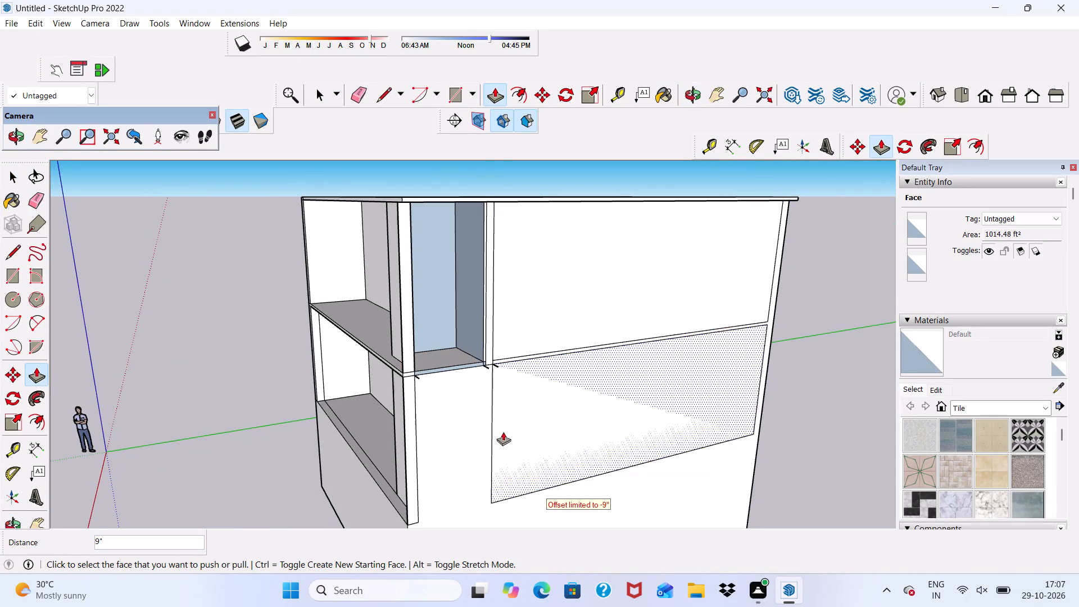
pyautogui.moveTo(444, 445); pyautogui.dragTo(434, 418)
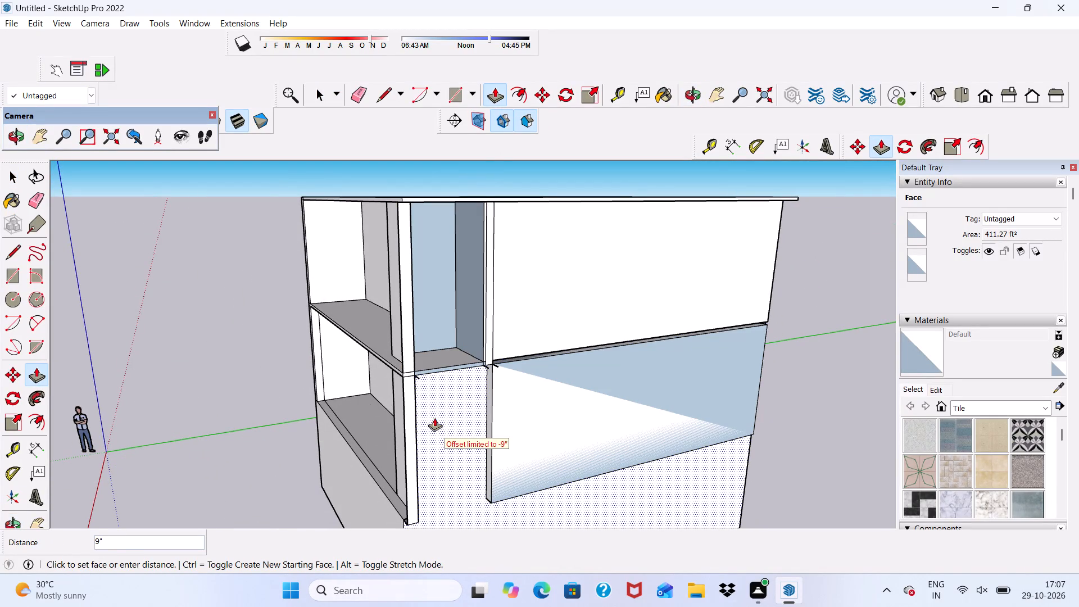
pyautogui.moveTo(434, 418); pyautogui.dragTo(432, 411)
# Push/Pull the projecting rear panel of the middle level's right side inward 9", flush with the lower side face.
pyautogui.scroll(-1, 522, 425)
pyautogui.moveTo(520, 425); pyautogui.dragTo(610, 432, button='middle')
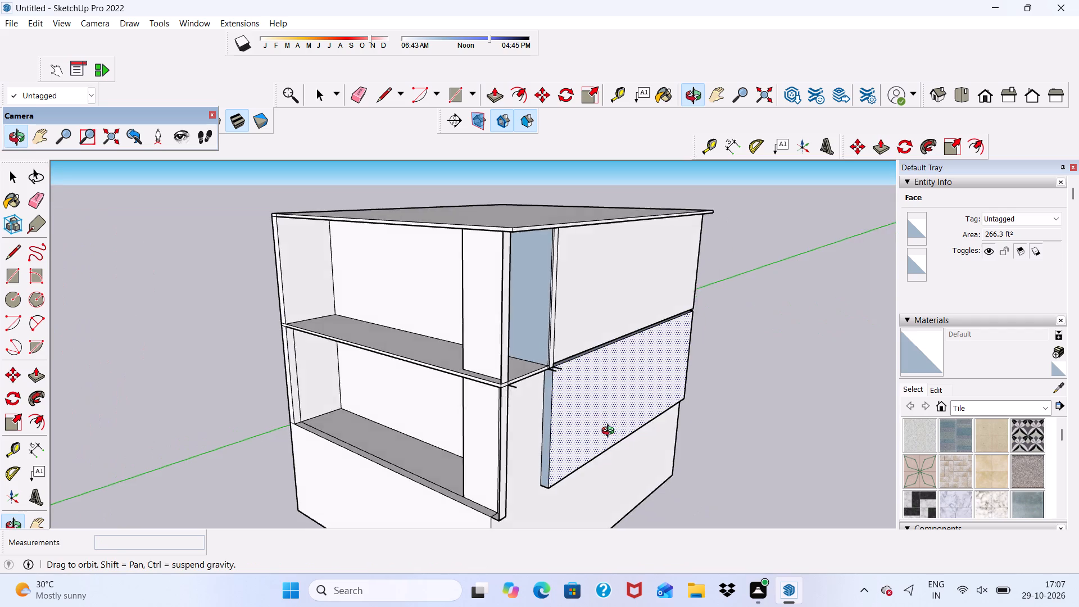
pyautogui.moveTo(610, 432); pyautogui.dragTo(605, 441, button='middle')
pyautogui.scroll(5, 557, 437)
pyautogui.moveTo(556, 429); pyautogui.dragTo(520, 406)
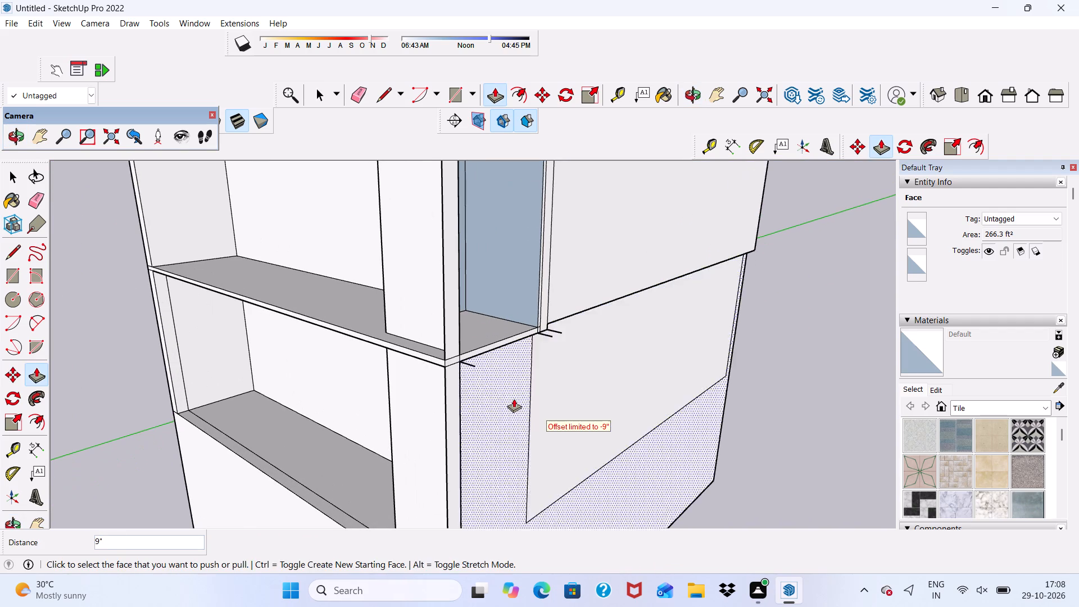
pyautogui.scroll(-6, 453, 385)
pyautogui.moveTo(482, 441); pyautogui.dragTo(606, 311, button='middle')
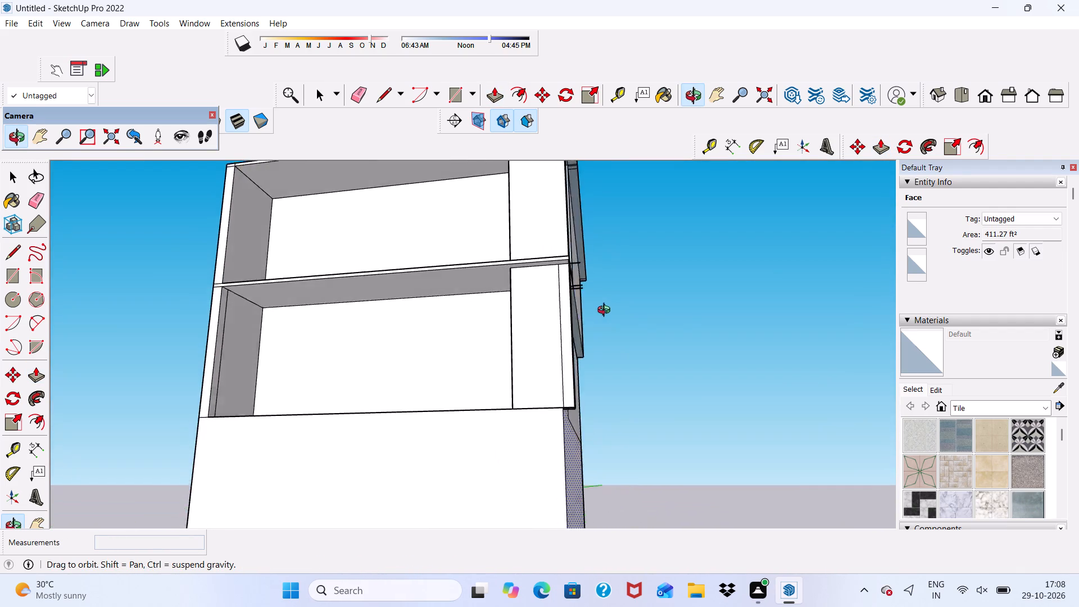
pyautogui.moveTo(606, 311); pyautogui.dragTo(615, 313, button='middle')
pyautogui.scroll(-8, 669, 312)
pyautogui.moveTo(631, 346); pyautogui.dragTo(380, 468, button='middle')
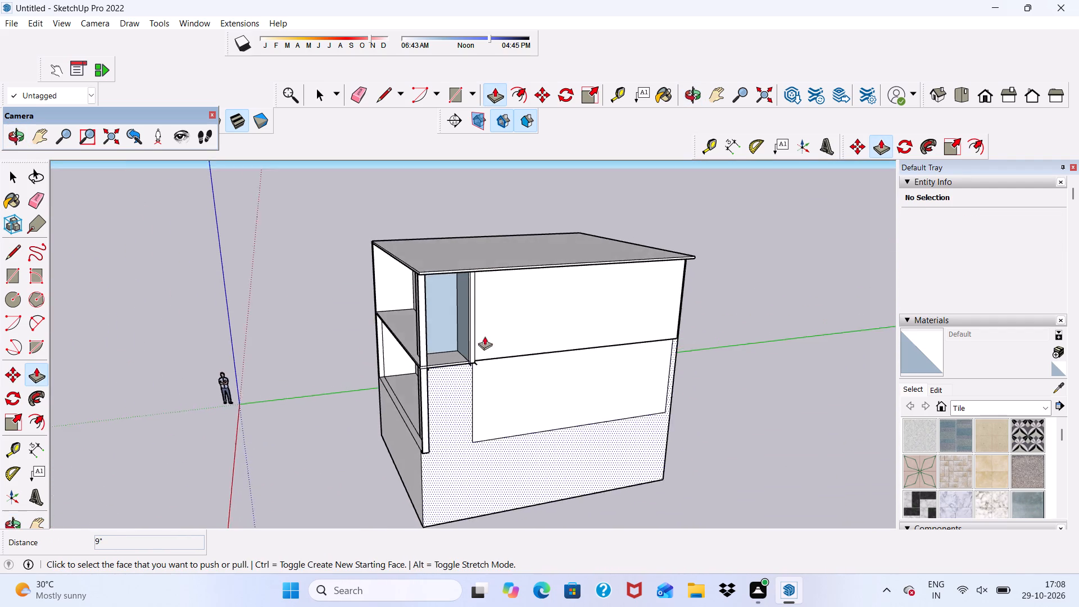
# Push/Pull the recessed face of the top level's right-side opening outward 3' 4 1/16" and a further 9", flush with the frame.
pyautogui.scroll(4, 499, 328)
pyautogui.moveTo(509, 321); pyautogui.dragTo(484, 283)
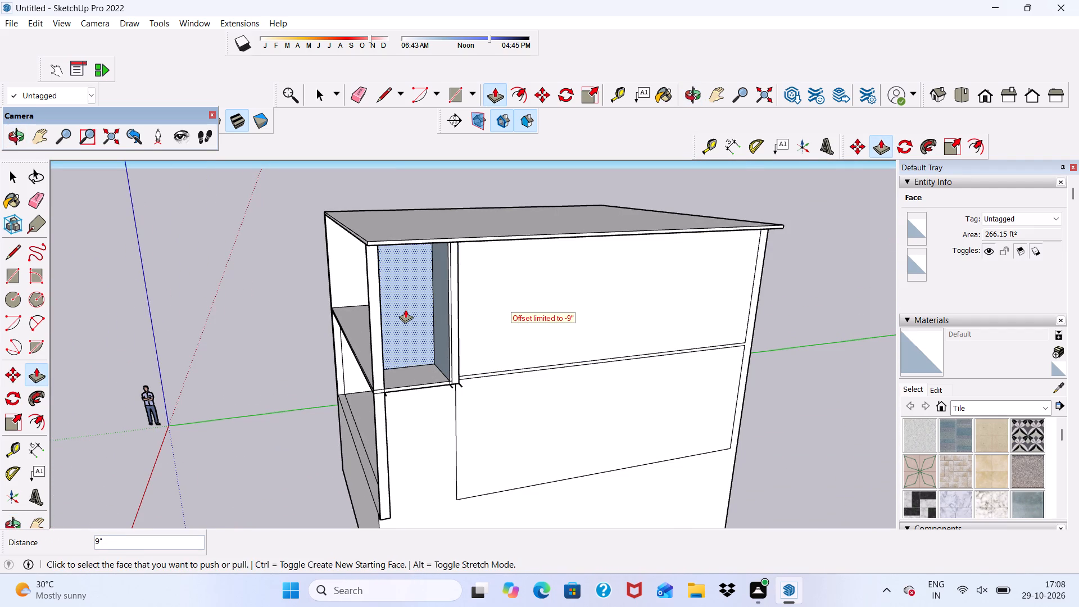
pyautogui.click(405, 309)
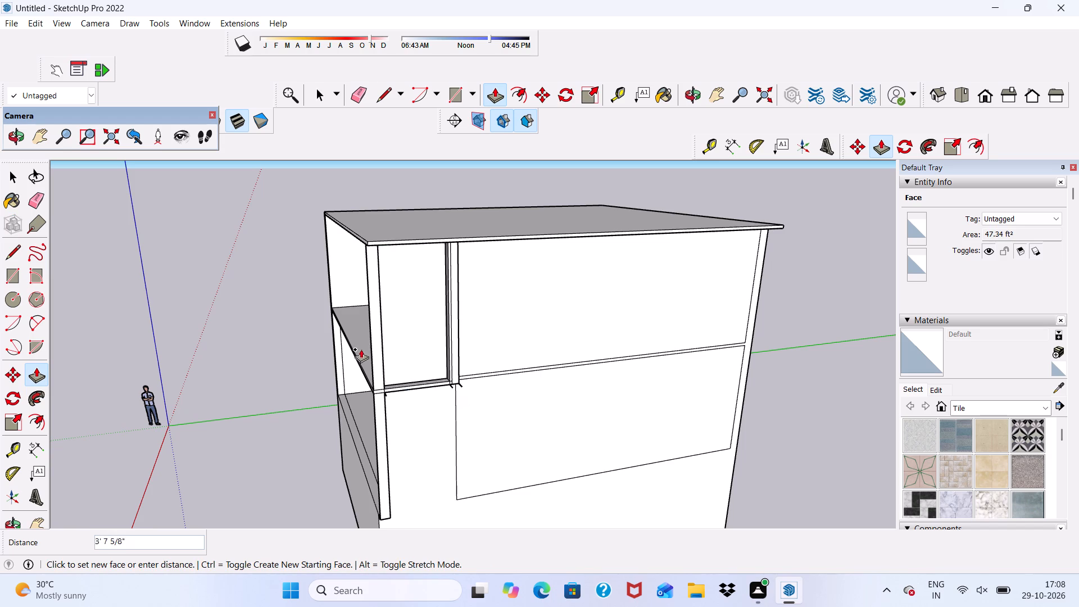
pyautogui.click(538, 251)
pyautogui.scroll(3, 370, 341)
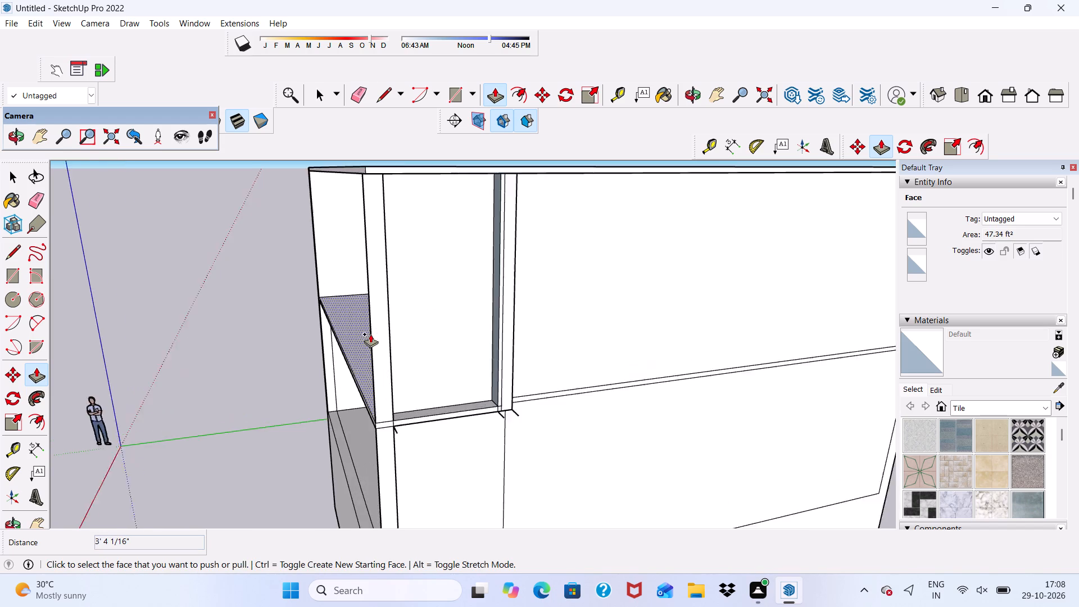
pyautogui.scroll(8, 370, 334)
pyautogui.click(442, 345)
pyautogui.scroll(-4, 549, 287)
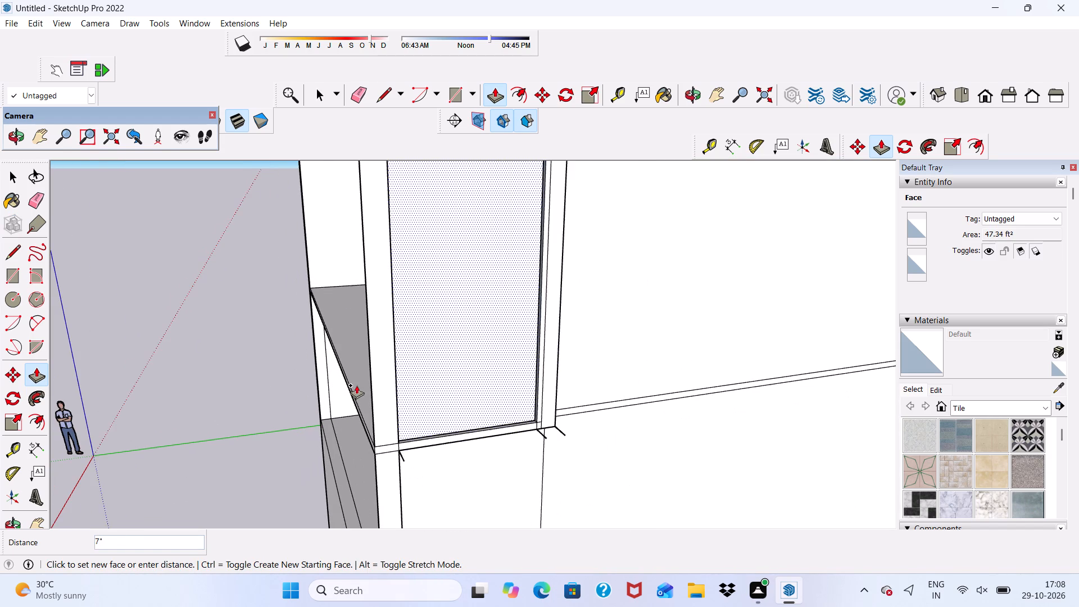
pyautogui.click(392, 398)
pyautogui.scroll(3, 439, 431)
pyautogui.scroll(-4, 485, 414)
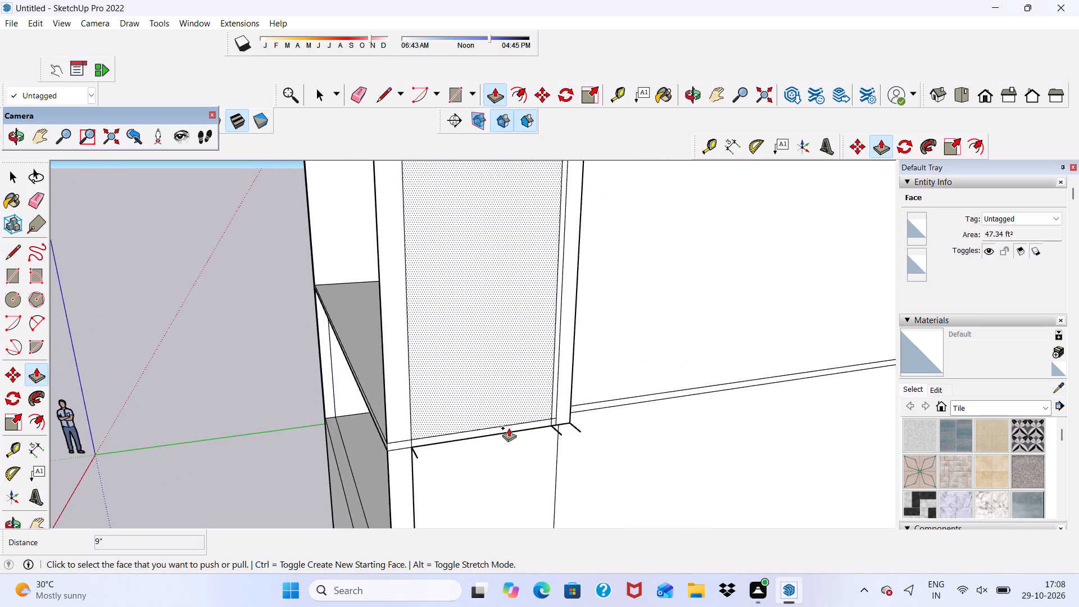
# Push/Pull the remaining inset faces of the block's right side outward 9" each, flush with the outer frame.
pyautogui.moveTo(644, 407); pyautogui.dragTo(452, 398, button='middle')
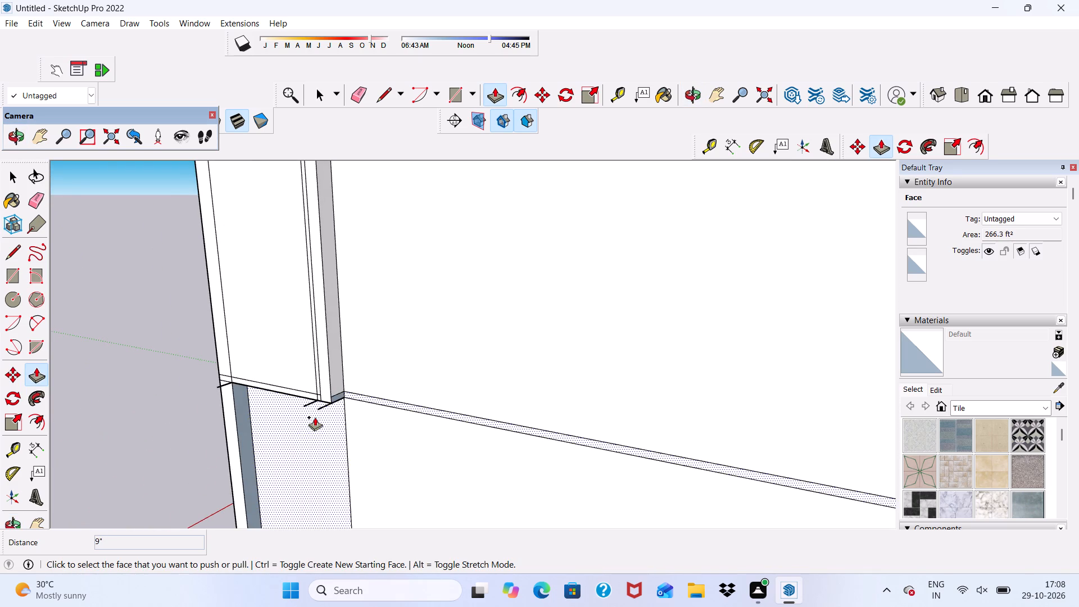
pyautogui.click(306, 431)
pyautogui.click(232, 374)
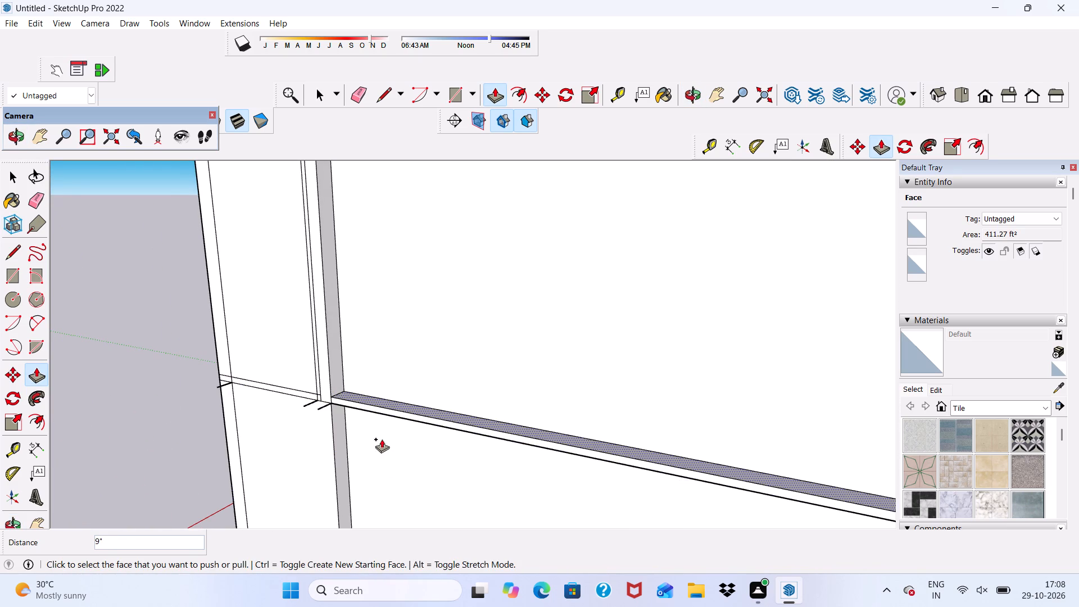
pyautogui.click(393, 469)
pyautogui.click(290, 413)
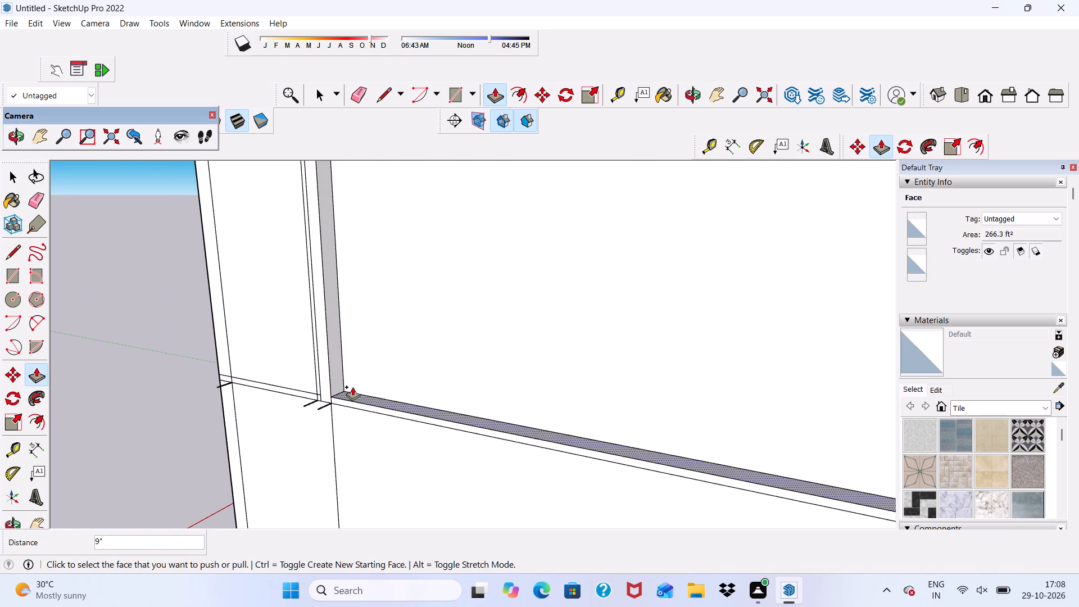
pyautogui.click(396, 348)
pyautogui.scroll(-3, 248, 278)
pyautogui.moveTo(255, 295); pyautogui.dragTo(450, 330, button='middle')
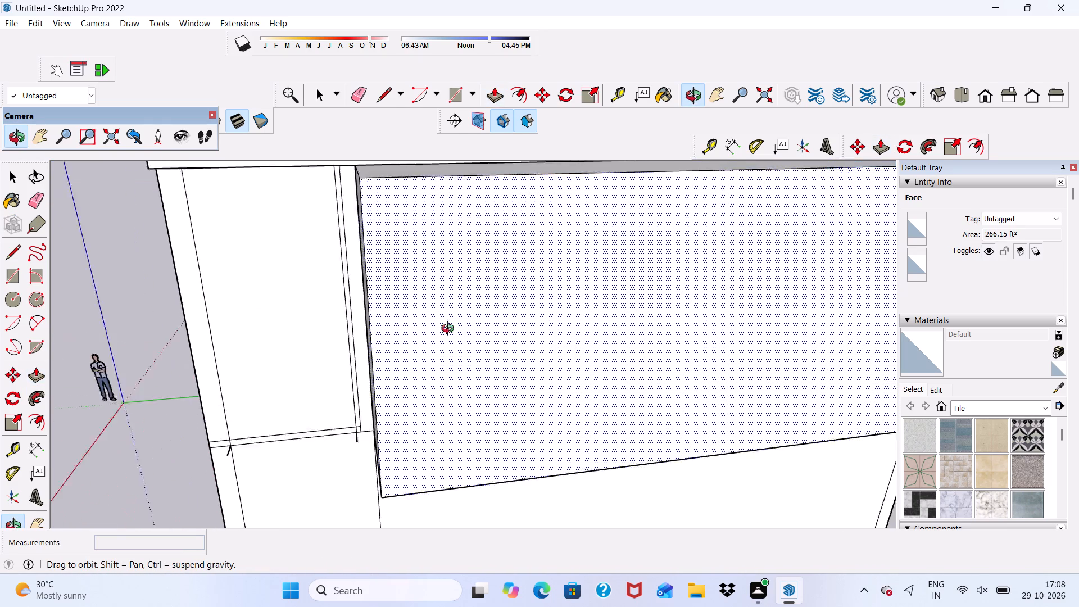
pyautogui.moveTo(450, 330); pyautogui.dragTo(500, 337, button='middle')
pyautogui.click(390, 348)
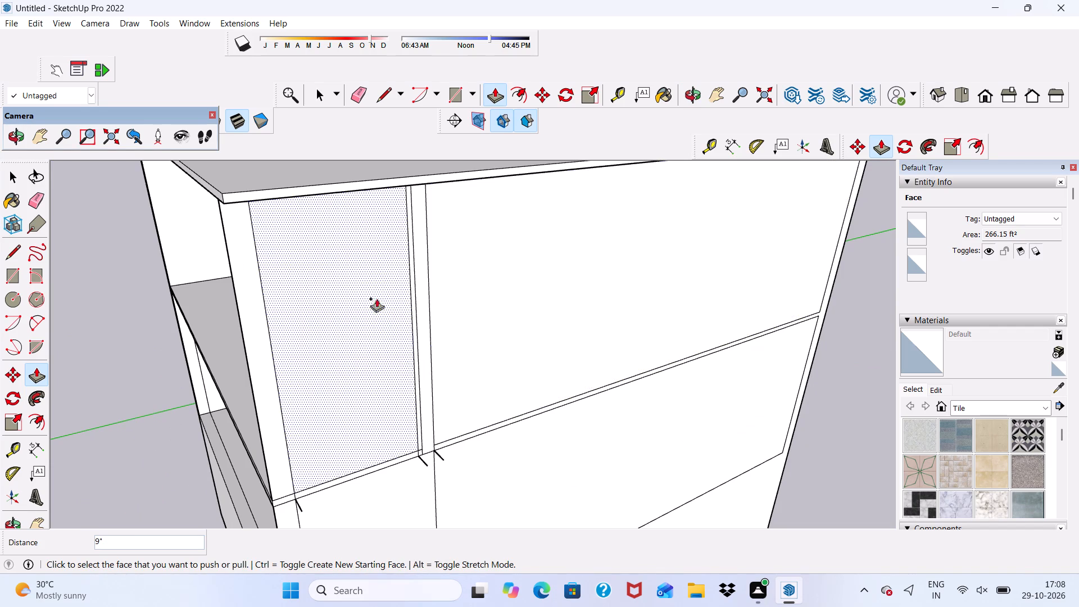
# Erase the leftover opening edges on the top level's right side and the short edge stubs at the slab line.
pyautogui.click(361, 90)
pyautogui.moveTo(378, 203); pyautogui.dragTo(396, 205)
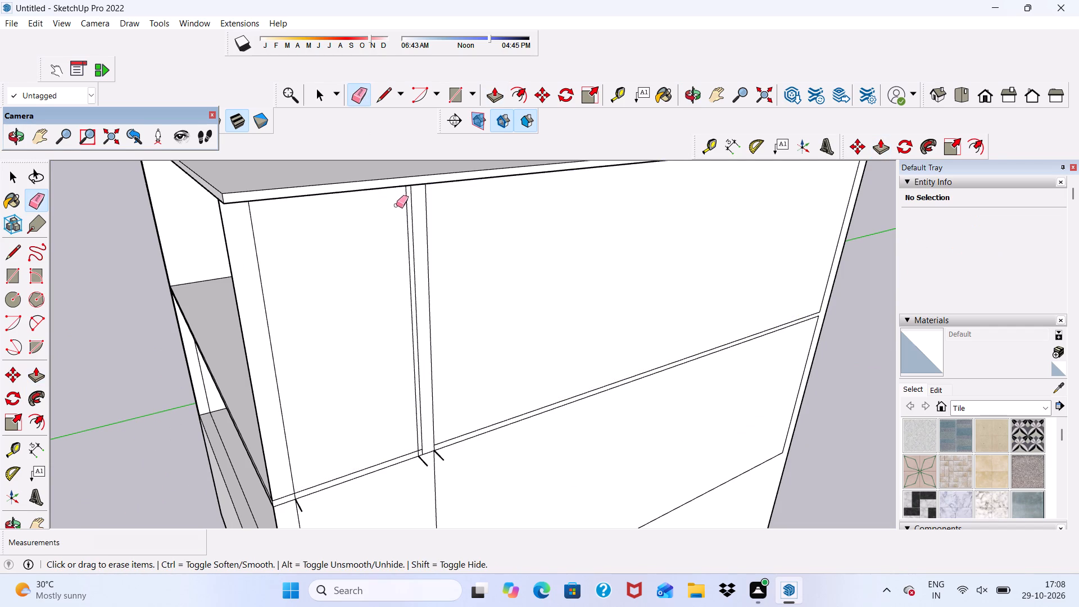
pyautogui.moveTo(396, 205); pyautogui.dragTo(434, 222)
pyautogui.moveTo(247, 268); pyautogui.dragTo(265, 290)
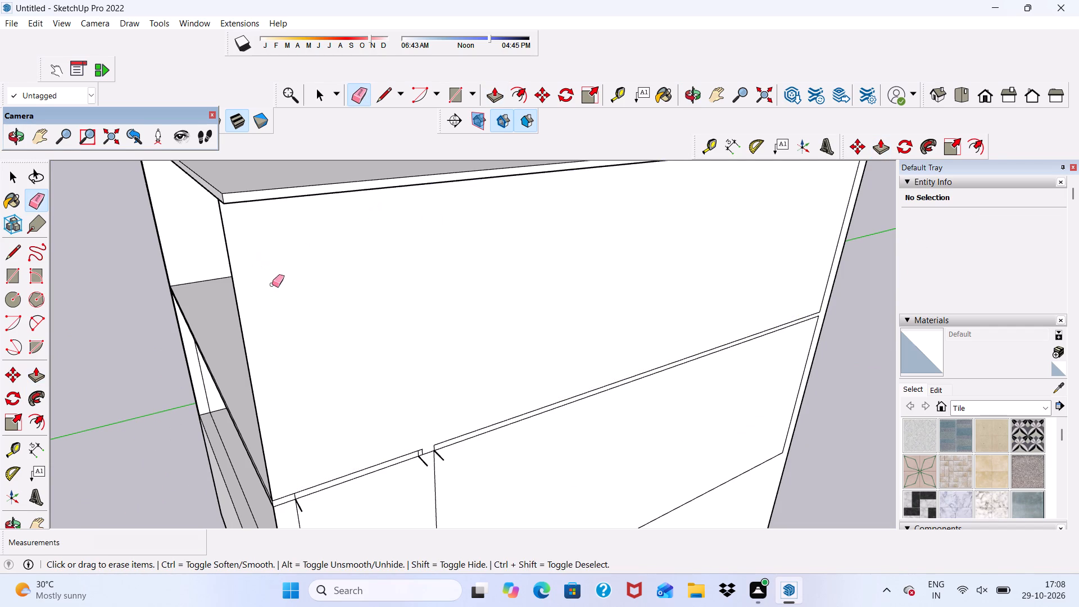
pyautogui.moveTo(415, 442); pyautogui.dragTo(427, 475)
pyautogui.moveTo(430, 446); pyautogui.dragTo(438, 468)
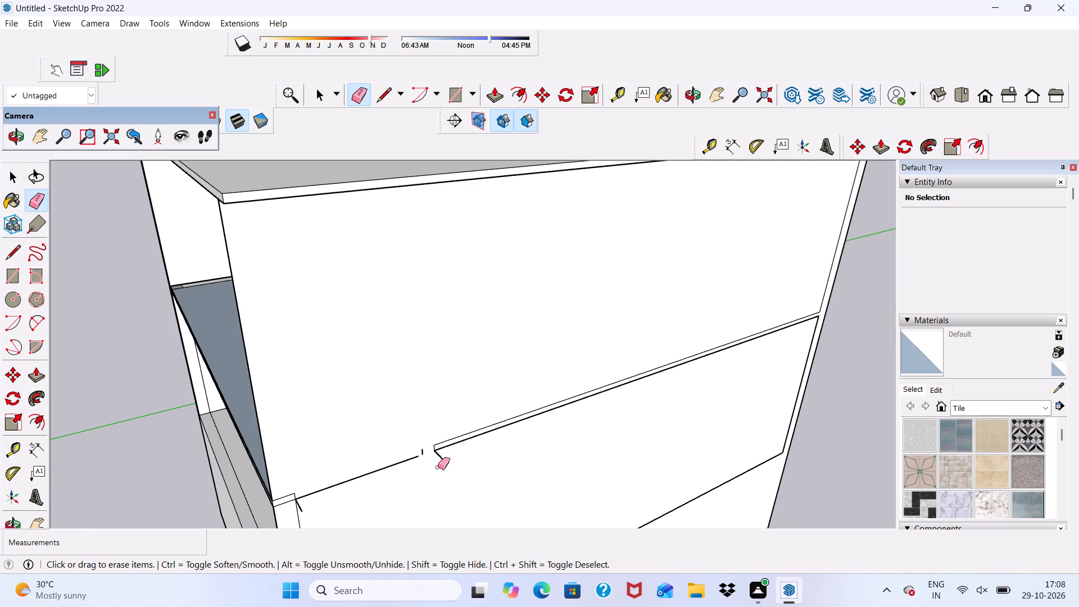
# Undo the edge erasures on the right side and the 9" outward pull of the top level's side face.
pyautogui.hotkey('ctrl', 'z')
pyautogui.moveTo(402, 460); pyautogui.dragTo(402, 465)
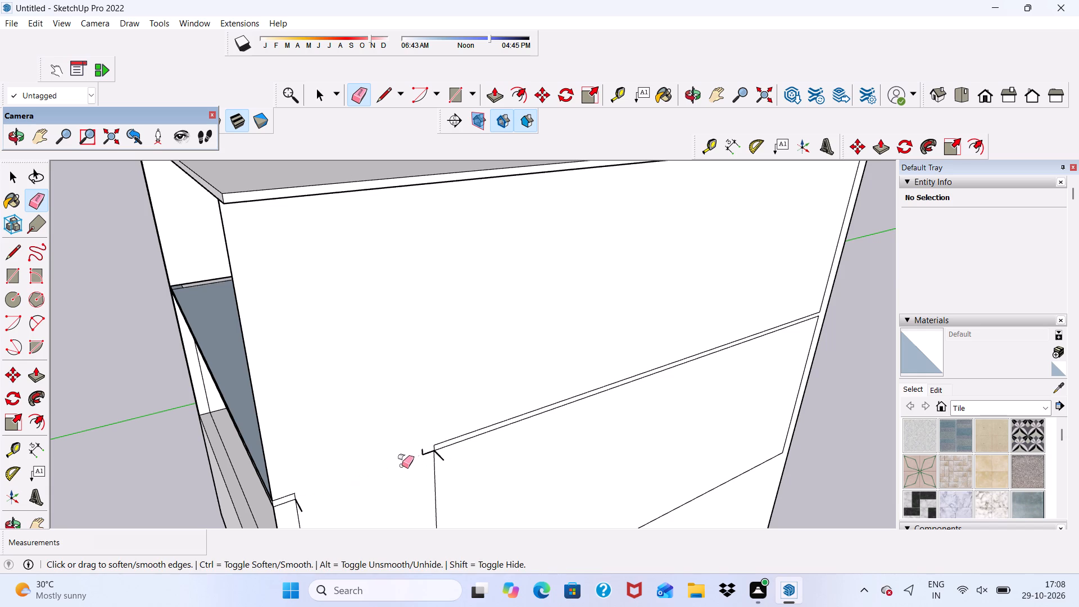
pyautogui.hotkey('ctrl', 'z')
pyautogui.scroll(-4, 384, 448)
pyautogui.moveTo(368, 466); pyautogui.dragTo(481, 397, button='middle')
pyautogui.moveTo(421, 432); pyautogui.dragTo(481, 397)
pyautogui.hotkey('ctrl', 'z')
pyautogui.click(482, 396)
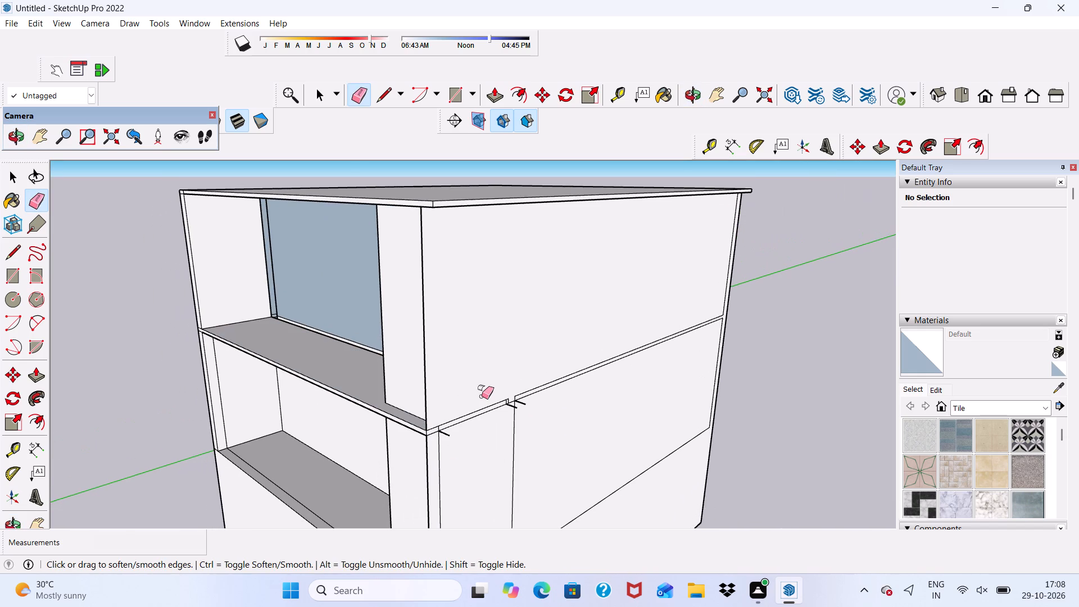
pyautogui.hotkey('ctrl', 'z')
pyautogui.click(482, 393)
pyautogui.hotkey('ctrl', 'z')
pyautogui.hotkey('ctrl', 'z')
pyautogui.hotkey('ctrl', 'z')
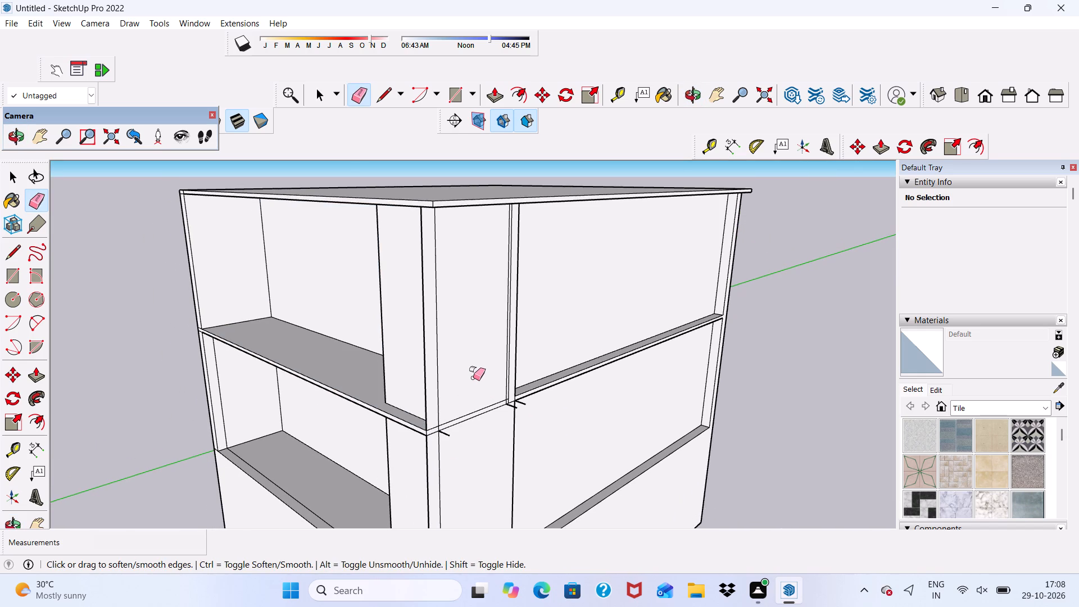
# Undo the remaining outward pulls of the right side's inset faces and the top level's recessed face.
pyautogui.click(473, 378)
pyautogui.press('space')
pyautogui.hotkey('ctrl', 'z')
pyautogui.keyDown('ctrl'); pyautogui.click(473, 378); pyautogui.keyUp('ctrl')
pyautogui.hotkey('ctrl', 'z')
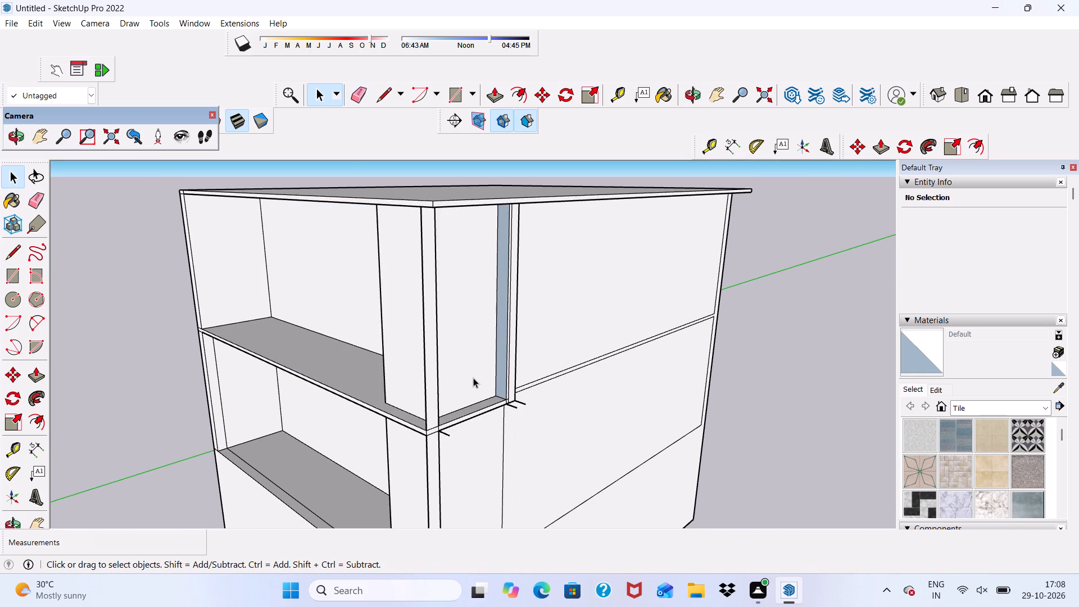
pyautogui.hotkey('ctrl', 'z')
# Undo the recesses and openings on the block's right side and the inward pulls of its front wall faces.
pyautogui.hotkey('ctrl', 'z')
pyautogui.click(473, 378)
pyautogui.hotkey('ctrl', 'z')
pyautogui.hotkey('ctrl', 'z')
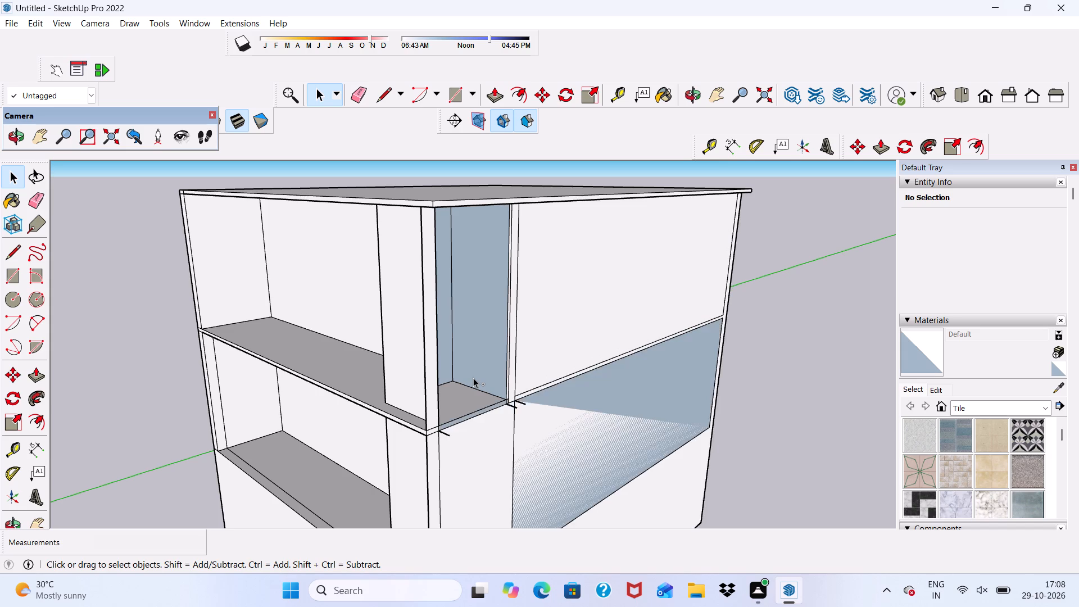
pyautogui.hotkey('ctrl', 'z')
pyautogui.hotkey('ctrl', 'z')
pyautogui.hotkey('ctrl', 'z')
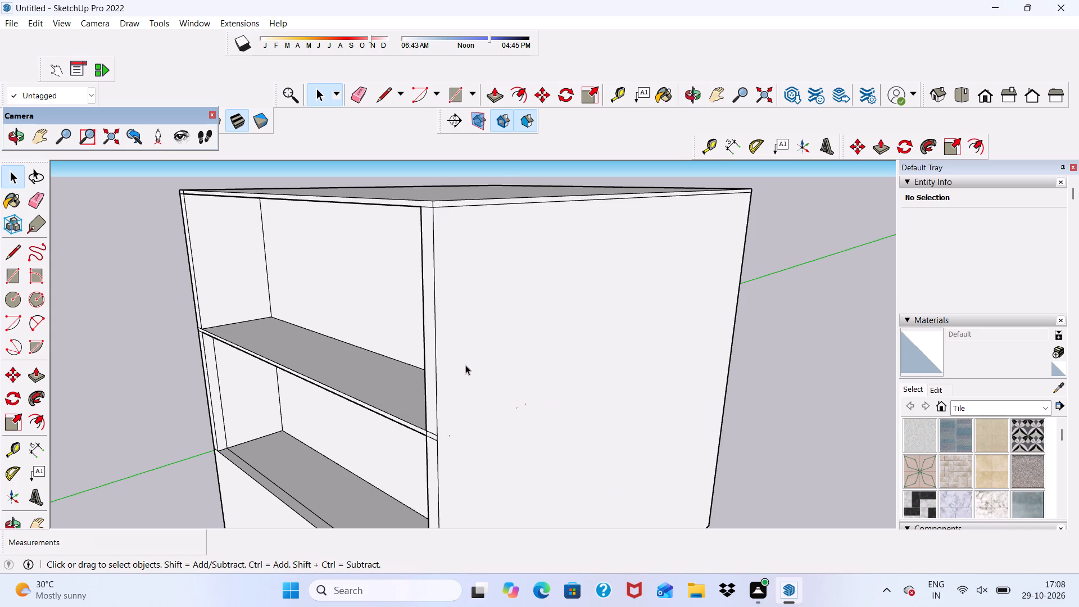
# Undo the erasures of the floor-level and slab edges on the block's right side.
pyautogui.scroll(-7, 464, 364)
pyautogui.hotkey('ctrl', 'z')
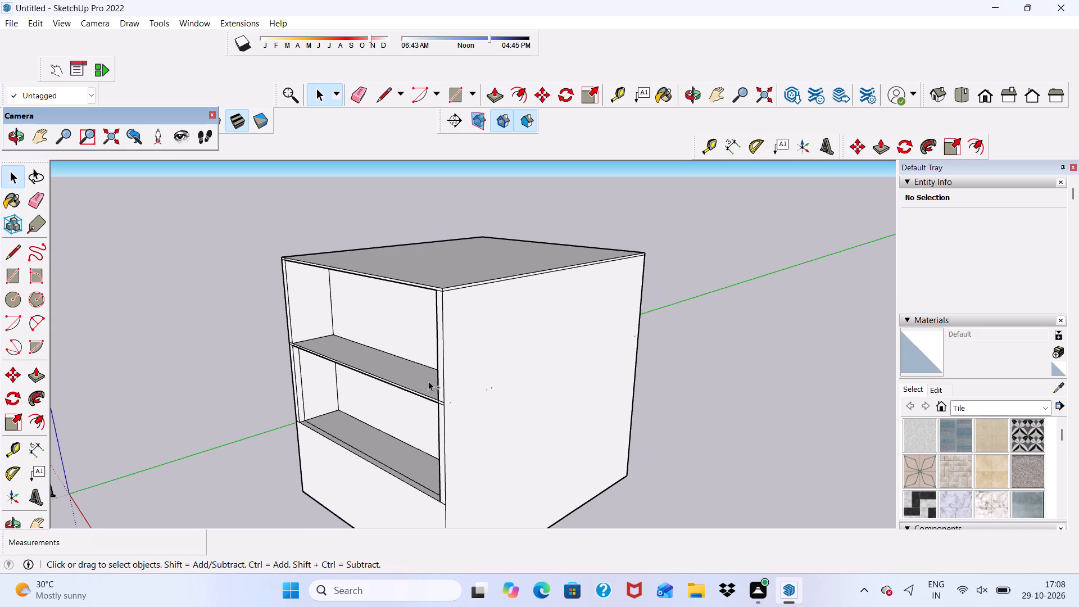
pyautogui.keyDown('ctrl'); pyautogui.scroll(-2, 432, 381); pyautogui.keyUp('ctrl')
pyautogui.hotkey('ctrl', 'z')
pyautogui.hotkey('ctrl', 'z')
pyautogui.hotkey('ctrl', 'z')
pyautogui.hotkey('ctrl', 'z')
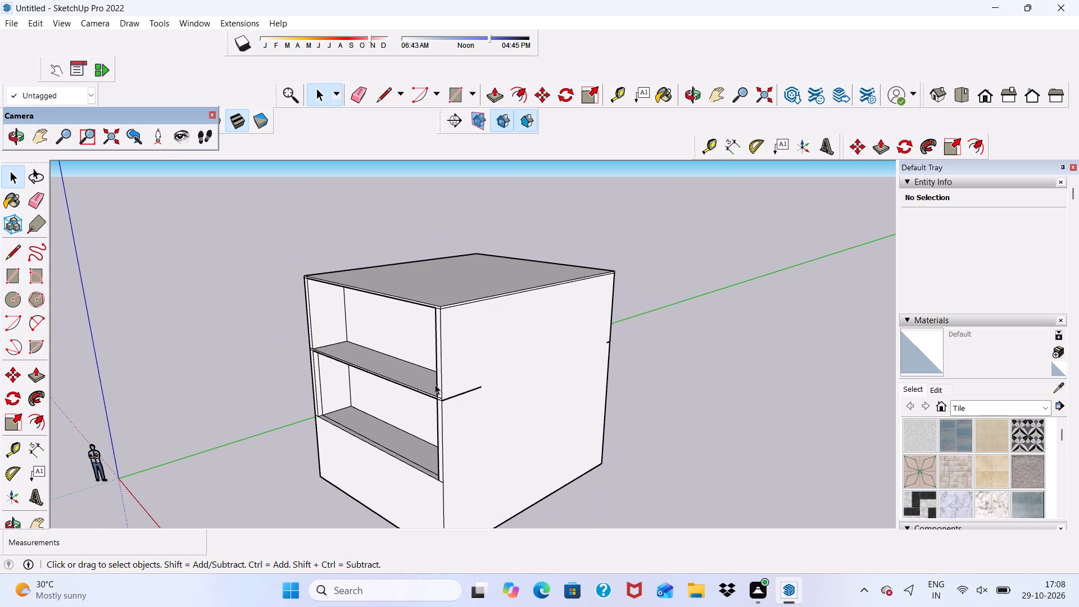
pyautogui.hotkey('ctrl', 'z')
pyautogui.hotkey('ctrl', 'z')
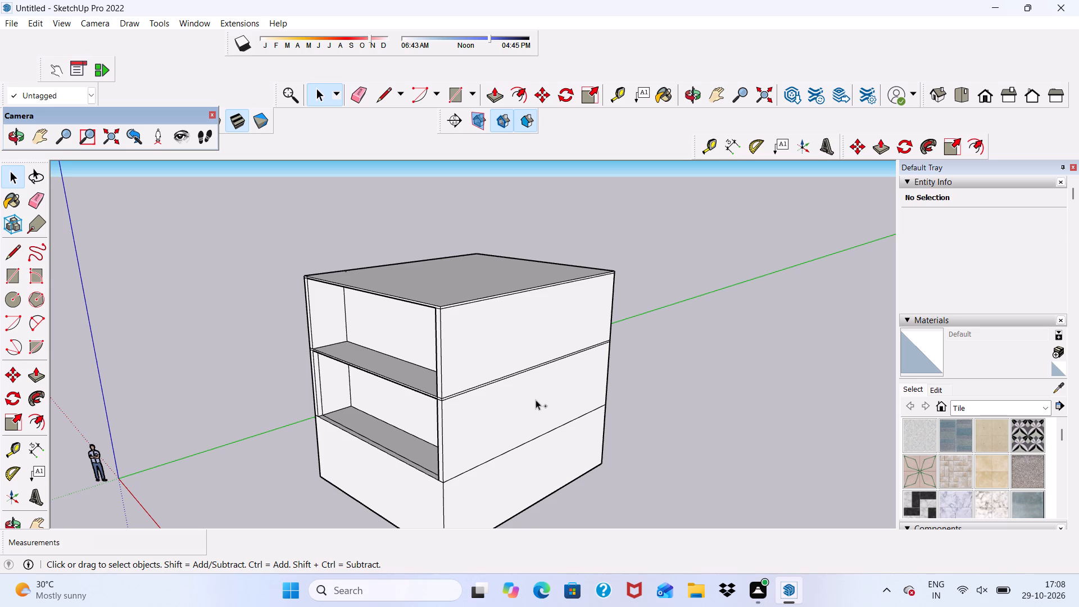
# Undo the edge erasures on the top roof slab, including its partition line.
pyautogui.hotkey('ctrl', 'z')
pyautogui.hotkey('ctrl', 'z')
pyautogui.hotkey('ctrl', 'z')
pyautogui.hotkey('ctrl', 'z')
pyautogui.hotkey('ctrl', 'z')
pyautogui.hotkey('ctrl', 'z')
pyautogui.hotkey('ctrl', 'z')
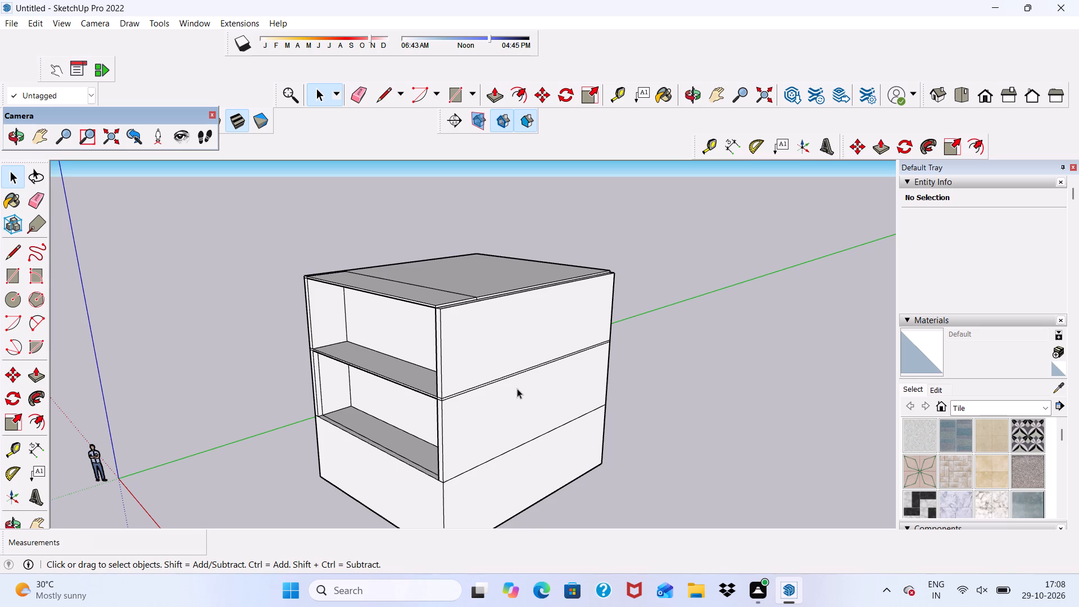
pyautogui.hotkey('ctrl', 'z')
pyautogui.hotkey('ctrl', 'z')
pyautogui.hotkey('ctrl', 'z')
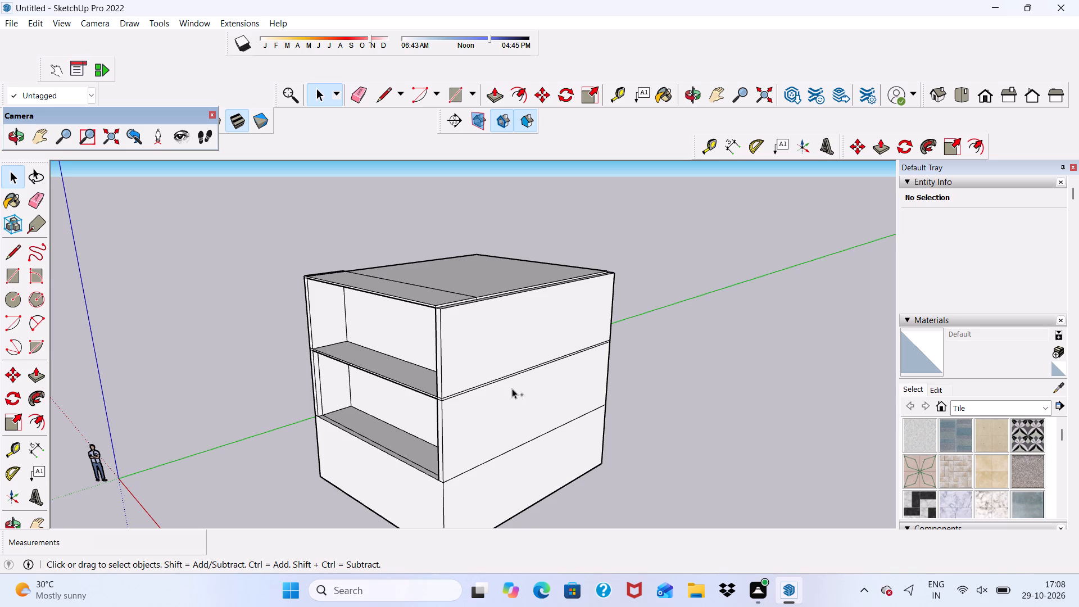
# Undo the top roof's front slab section and the opening in the top level's front wall.
pyautogui.hotkey('ctrl', 'z')
pyautogui.hotkey('ctrl', 'z')
pyautogui.hotkey('ctrl', 'z')
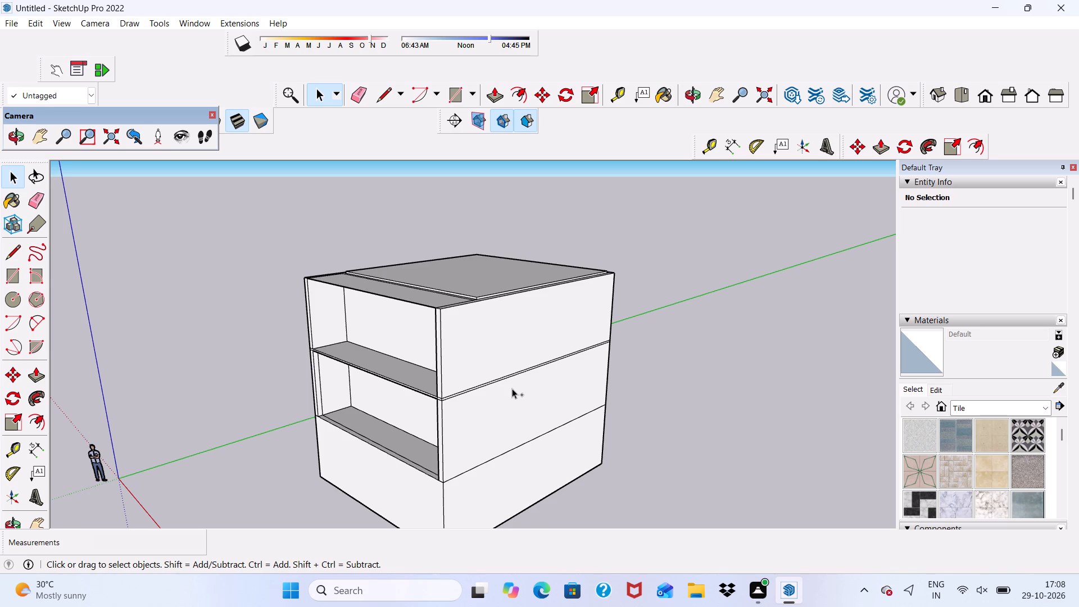
pyautogui.hotkey('ctrl', 'z')
pyautogui.hotkey('ctrl', 'z')
pyautogui.press('z')
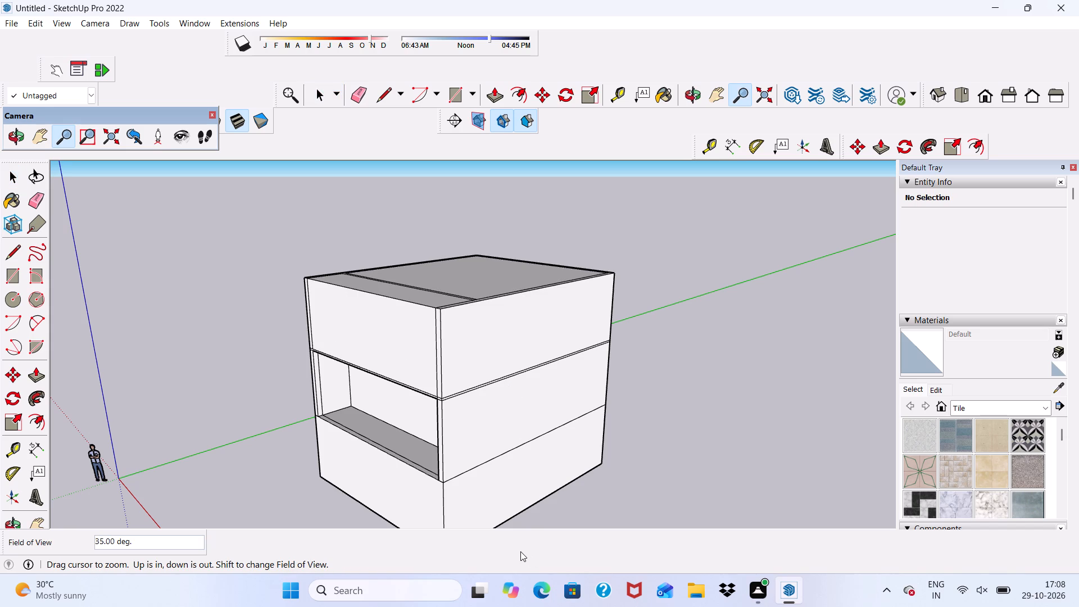
# Undo the top level's raised walls above the second level's roof slab.
pyautogui.scroll(-3, 310, 456)
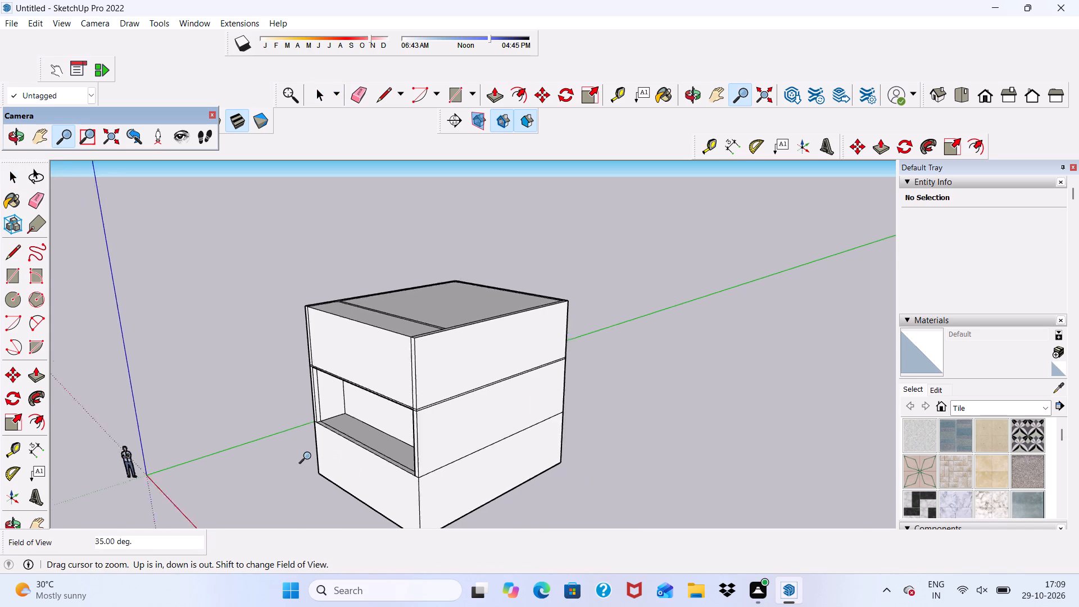
pyautogui.scroll(-2, 310, 456)
pyautogui.moveTo(315, 456); pyautogui.dragTo(355, 420, button='middle')
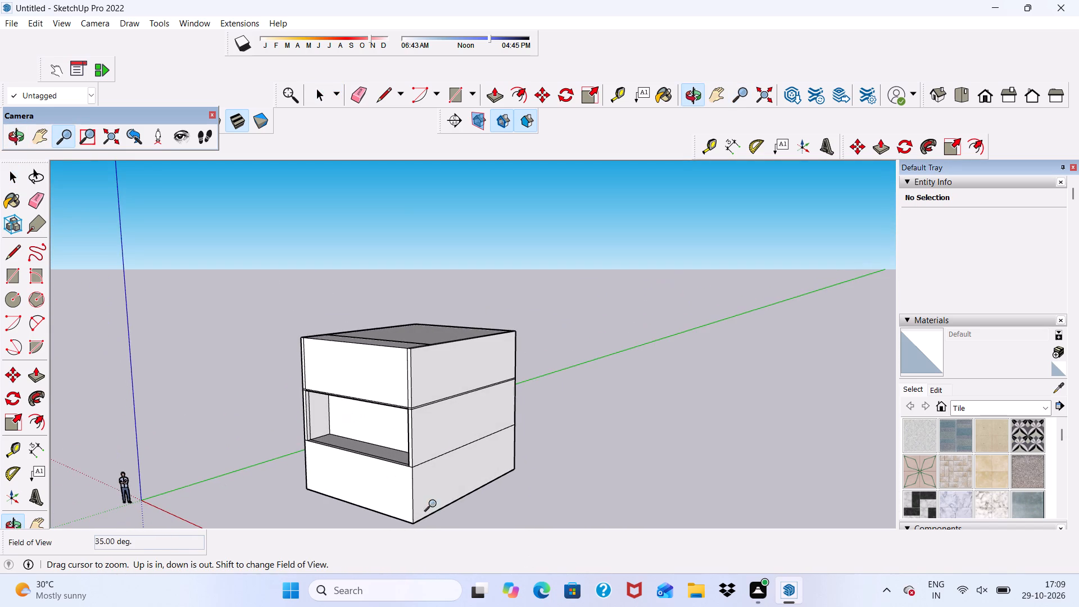
pyautogui.hotkey('ctrl', 'z')
pyautogui.keyDown('ctrl'); pyautogui.click(437, 395); pyautogui.keyUp('ctrl')
pyautogui.hotkey('ctrl', 'z')
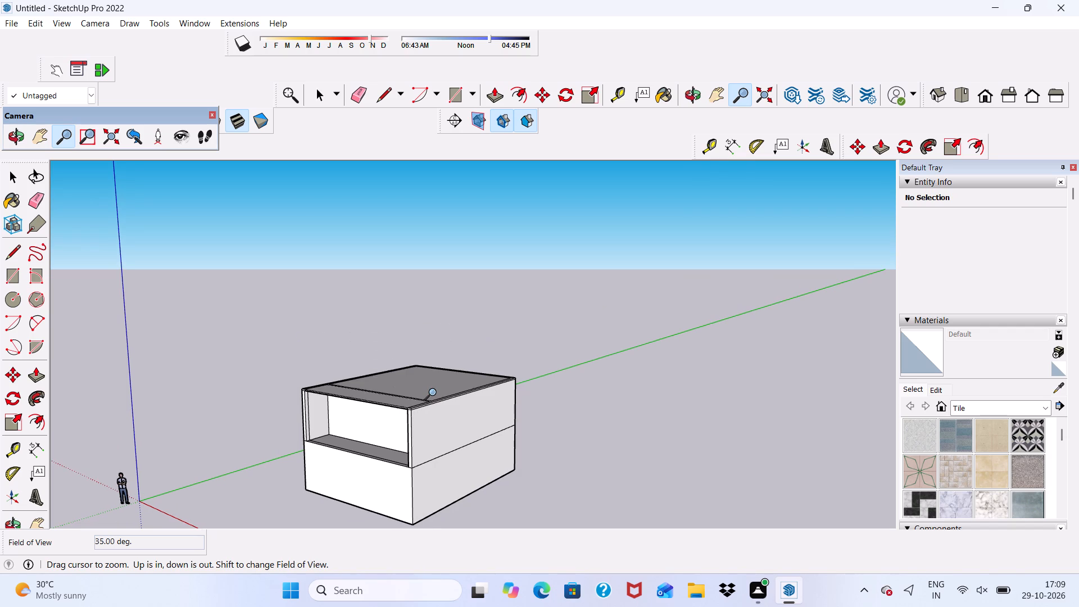
# Undo the partition and edge edits on the second level's roof slab, including its left-side strip.
pyautogui.hotkey('ctrl', 'z')
pyautogui.press('space')
pyautogui.hotkey('ctrl', 'z')
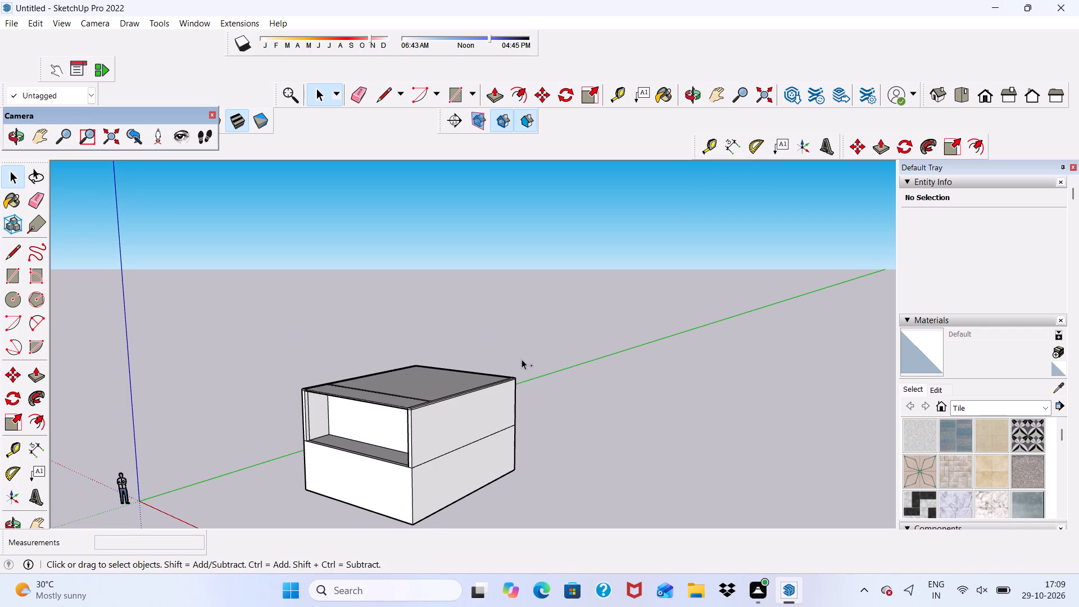
pyautogui.hotkey('ctrl', 'z')
pyautogui.hotkey('ctrl', 'z')
pyautogui.hotkey('ctrl', 'z')
pyautogui.hotkey('ctrl', 'z')
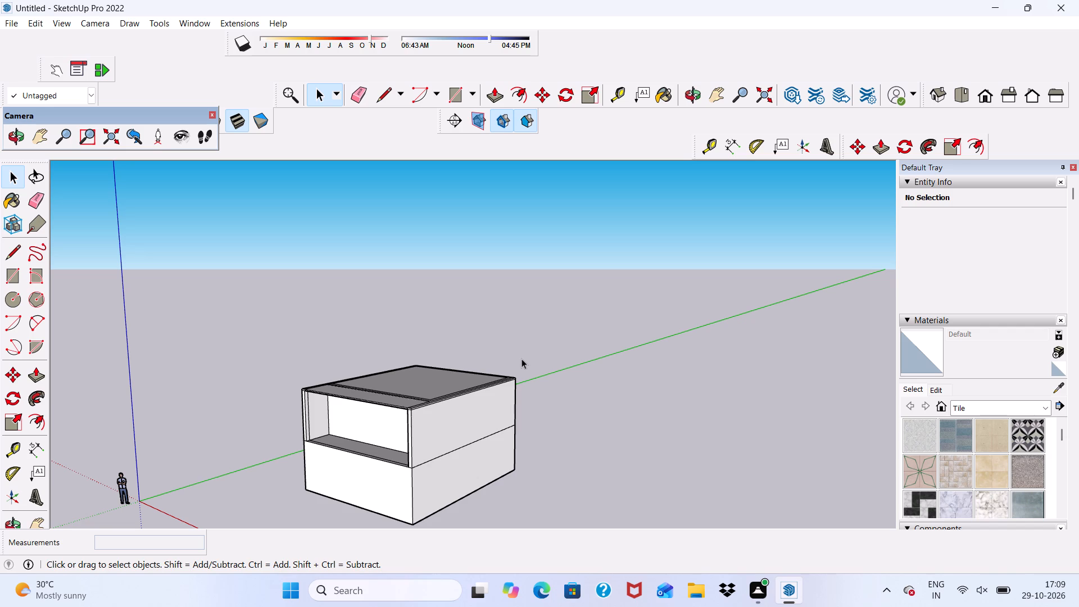
pyautogui.hotkey('ctrl', 'z')
pyautogui.hotkey('ctrl', 'z')
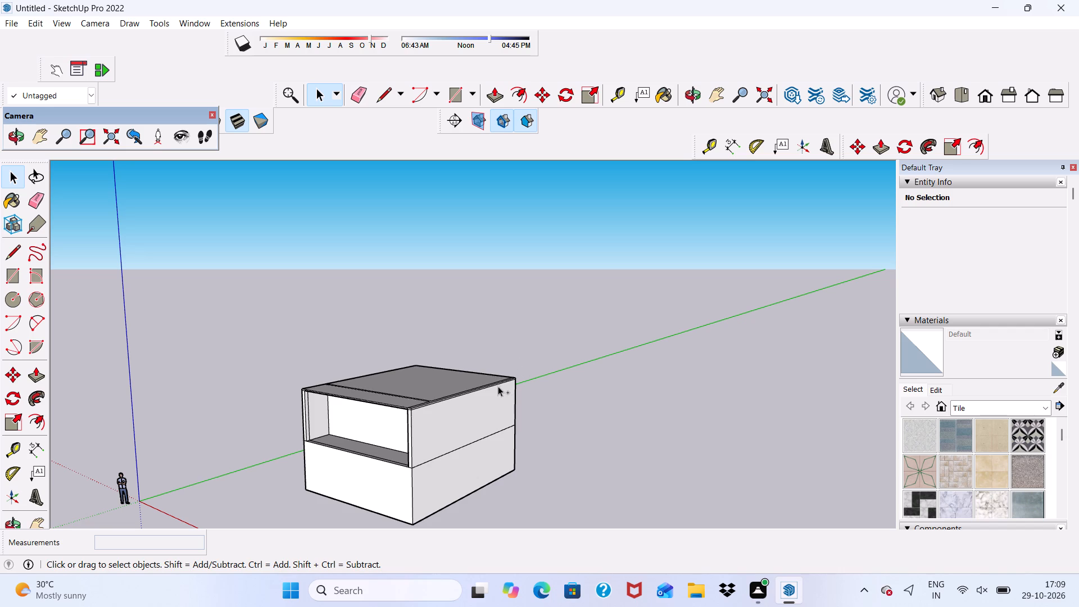
pyautogui.hotkey('ctrl', 'z')
pyautogui.hotkey('ctrl', 'z')
pyautogui.hotkey('ctrl', 'z')
pyautogui.hotkey('ctrl', 'z')
# Undo further edge and line edits on the second level's roof.
pyautogui.scroll(1, 367, 437)
pyautogui.moveTo(369, 440); pyautogui.dragTo(500, 391, button='middle')
pyautogui.hotkey('ctrl', 'z')
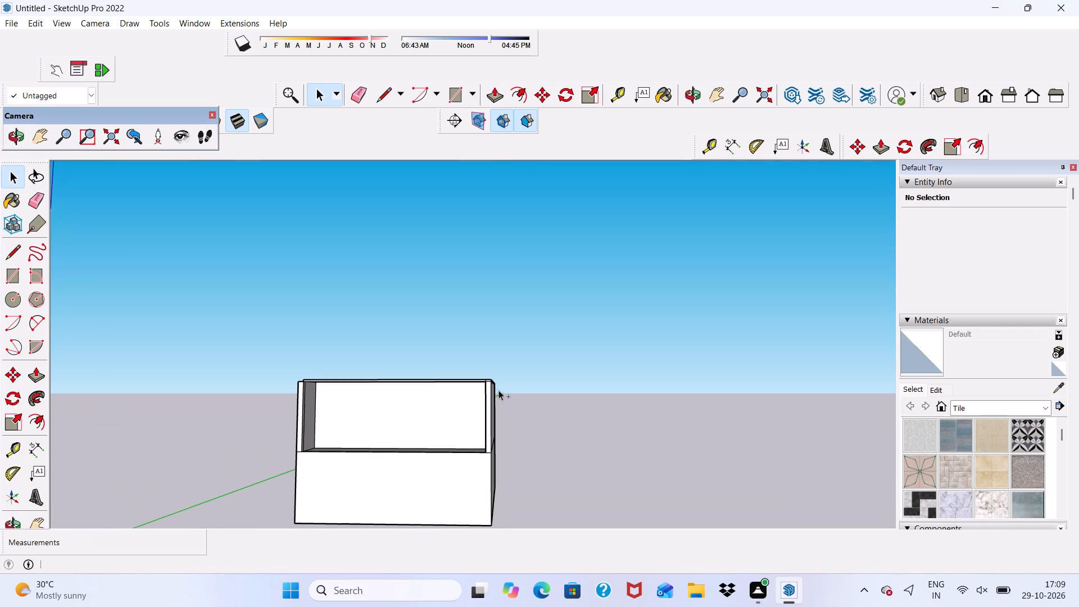
pyautogui.keyDown('ctrl'); pyautogui.scroll(-1, 498, 387); pyautogui.keyUp('ctrl')
pyautogui.hotkey('ctrl', 'z')
pyautogui.moveTo(523, 388); pyautogui.dragTo(519, 456, button='middle')
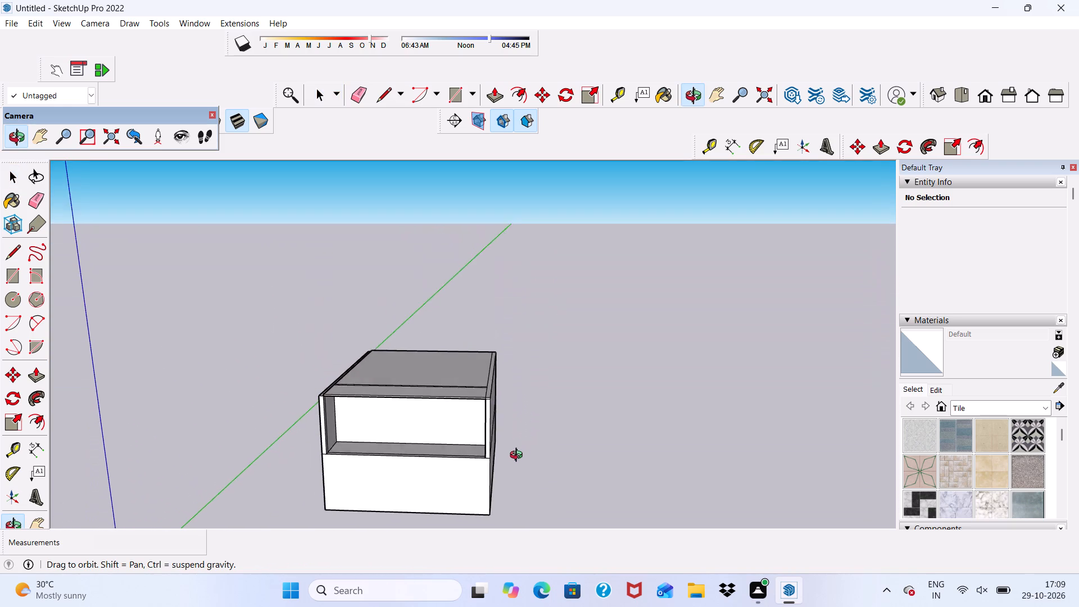
pyautogui.moveTo(519, 456); pyautogui.dragTo(505, 461, button='middle')
pyautogui.hotkey('ctrl', 'z')
pyautogui.hotkey('ctrl', 'z')
pyautogui.hotkey('ctrl', 'z')
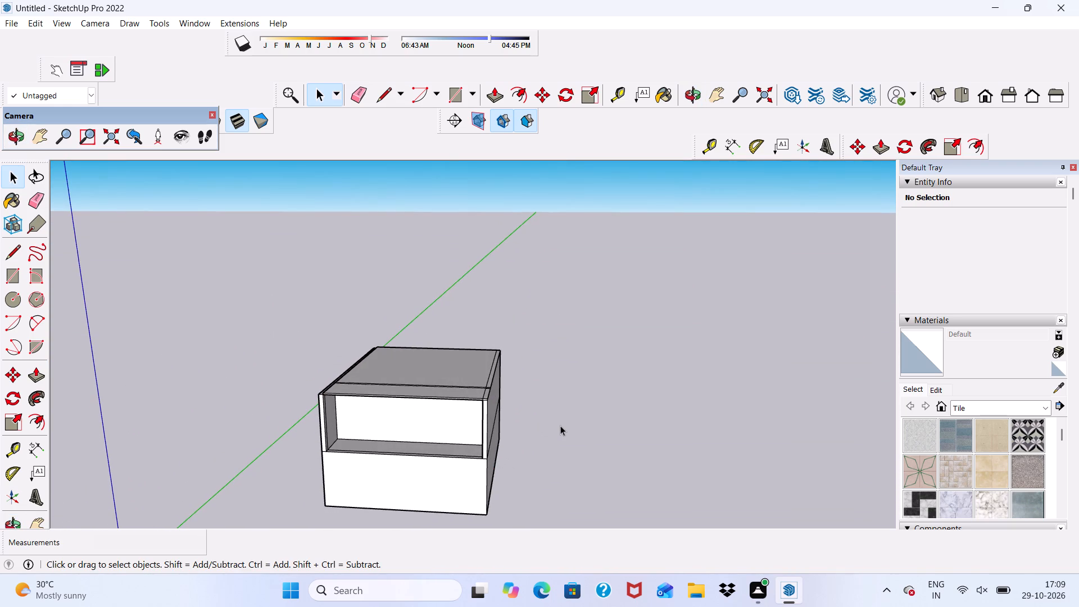
pyautogui.hotkey('ctrl', 'z')
pyautogui.hotkey('ctrl', 'z')
pyautogui.hotkey('ctrl', 'z')
pyautogui.hotkey('ctrl', 'z')
pyautogui.hotkey('ctrl', 'z')
# Undo the second level's roof slab sections and the face closing its top.
pyautogui.hotkey('ctrl', 'z')
pyautogui.hotkey('ctrl', 'z')
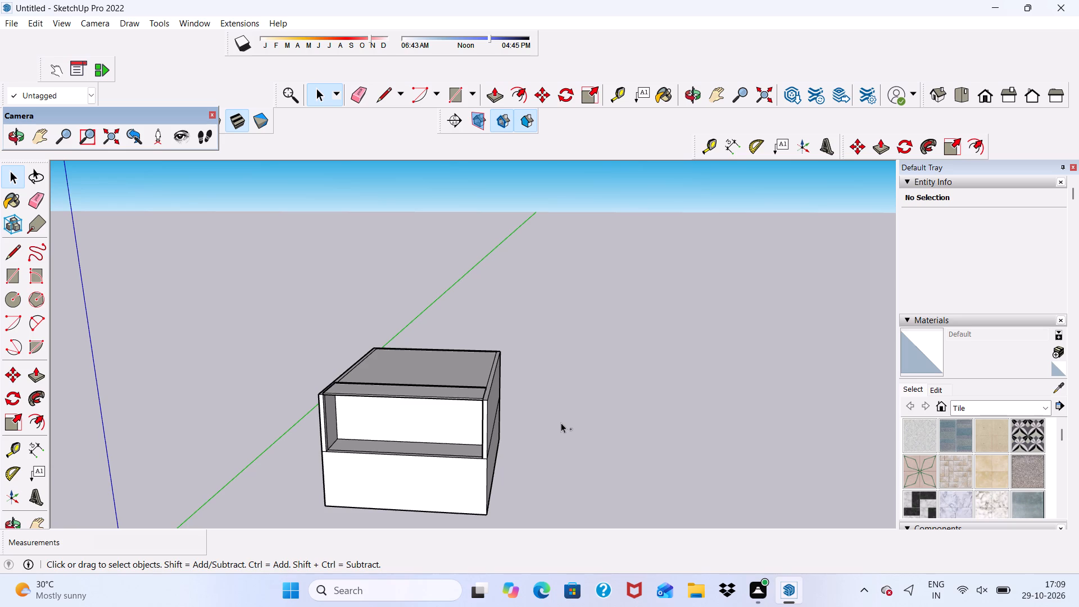
pyautogui.hotkey('ctrl', 'z')
pyautogui.hotkey('ctrl', 'z')
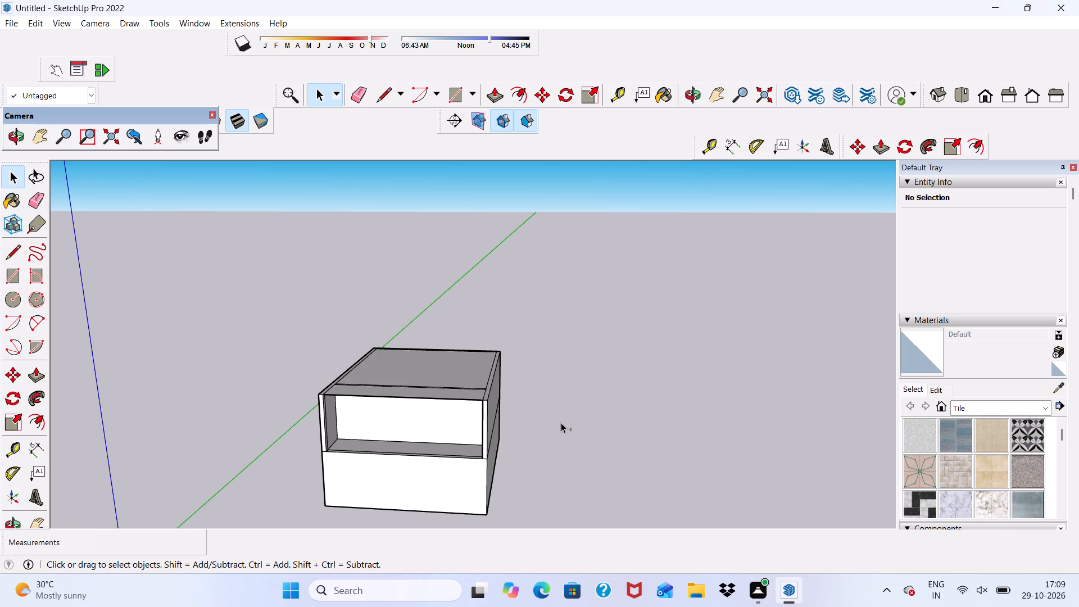
pyautogui.hotkey('ctrl', 'z')
pyautogui.hotkey('ctrl', 'z')
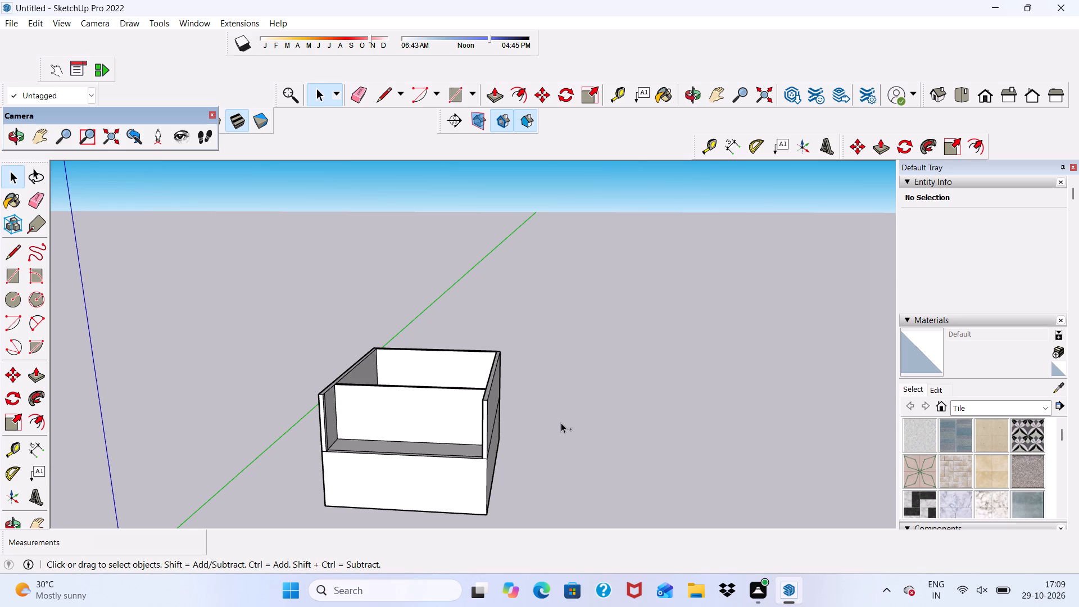
# Undo the second level's raised walls above the ground level.
pyautogui.hotkey('ctrl', 'z')
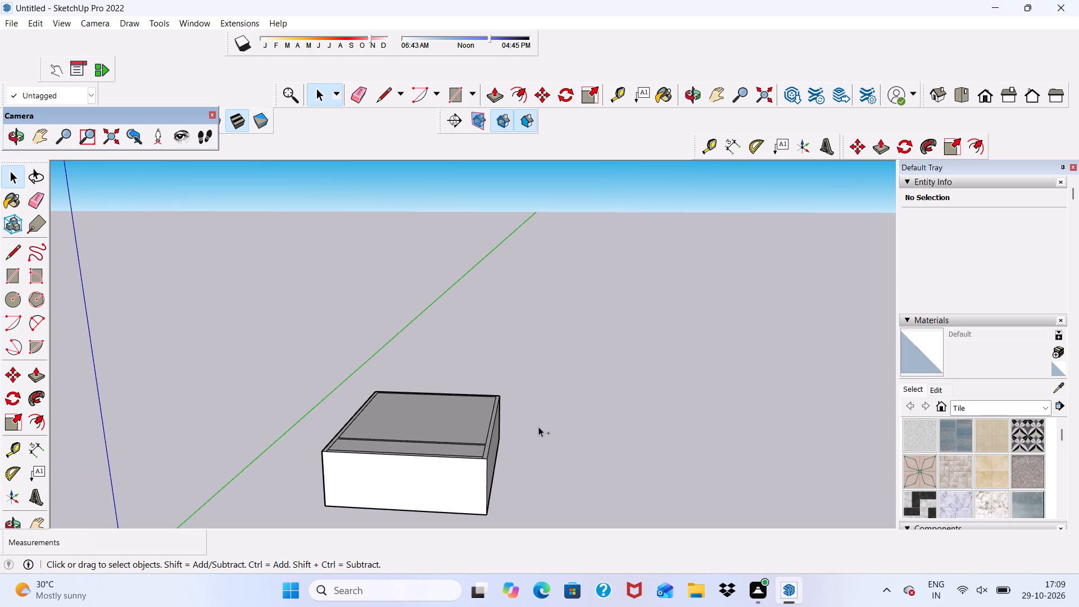
pyautogui.hotkey('ctrl', 'z')
pyautogui.moveTo(538, 425); pyautogui.dragTo(470, 531, button='middle')
pyautogui.scroll(5, 442, 478)
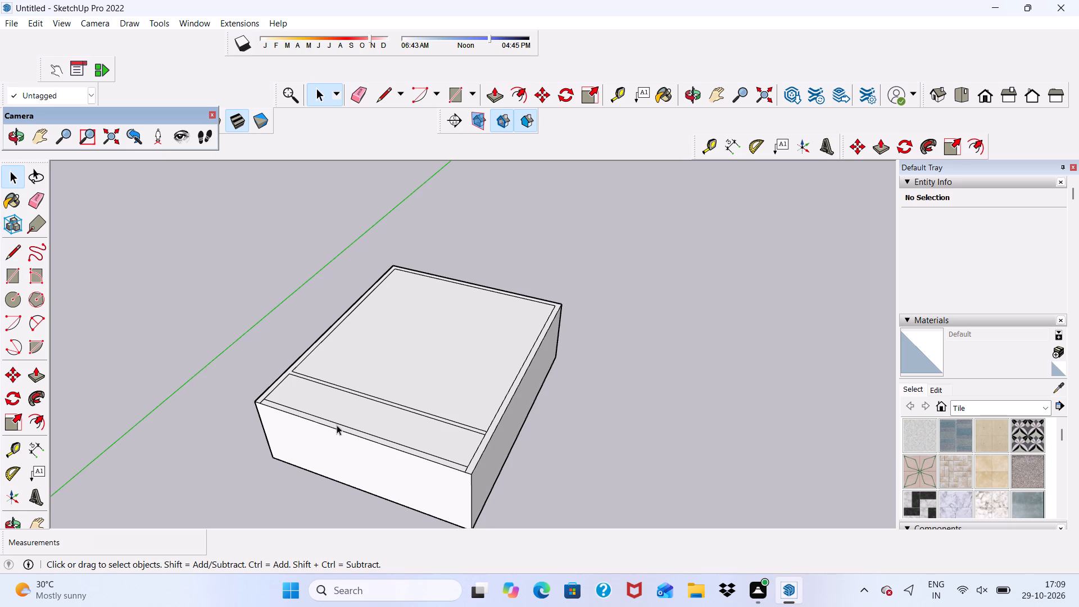
pyautogui.scroll(-2, 474, 456)
# Push the ground block's right side face inward through the 9" wall and further, narrowing the block.
pyautogui.click(496, 461)
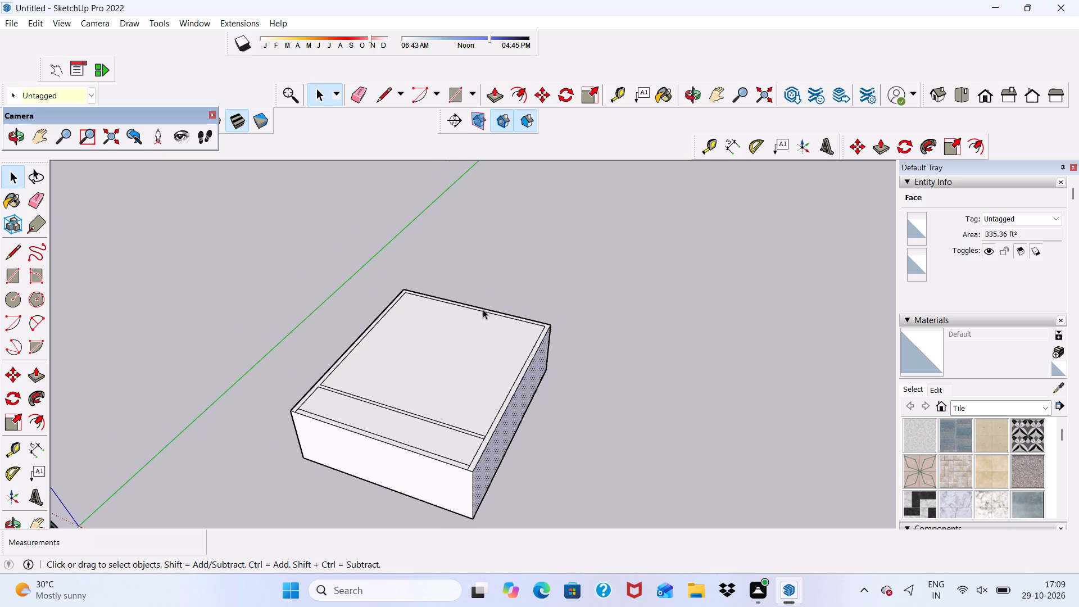
pyautogui.click(498, 99)
pyautogui.scroll(-1, 564, 361)
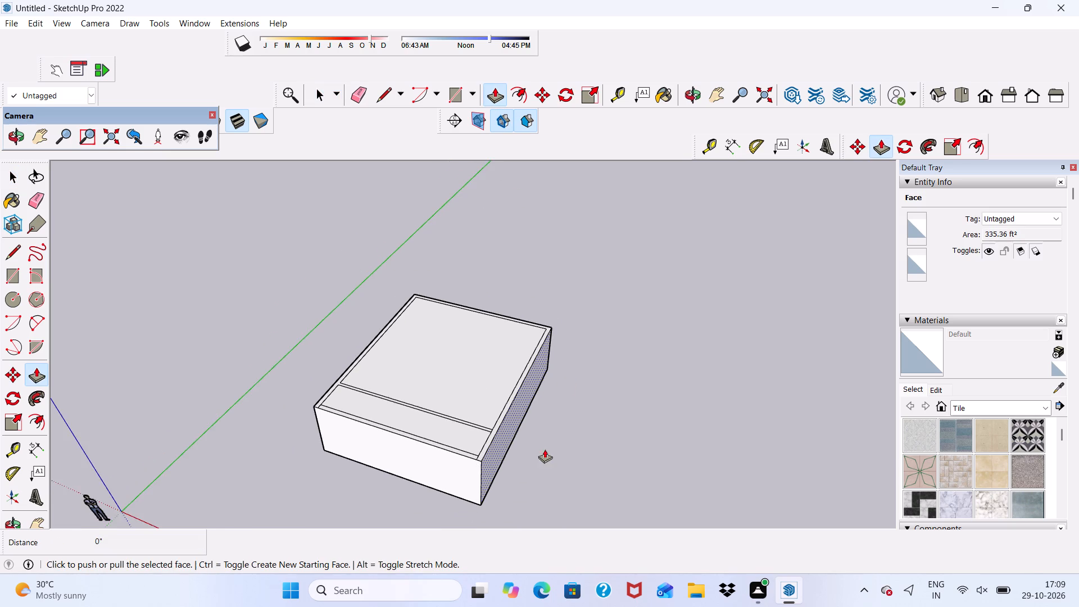
pyautogui.scroll(4, 544, 450)
pyautogui.moveTo(510, 400); pyautogui.dragTo(497, 353, button='middle')
pyautogui.moveTo(477, 438); pyautogui.dragTo(459, 427)
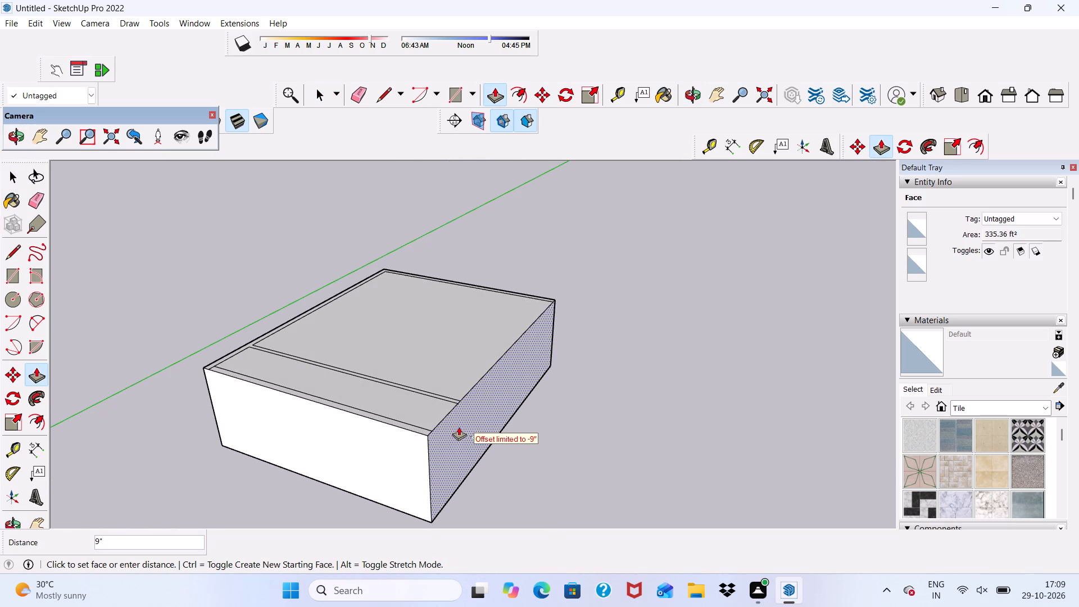
pyautogui.moveTo(459, 427); pyautogui.dragTo(452, 423)
pyautogui.moveTo(461, 435); pyautogui.dragTo(430, 425)
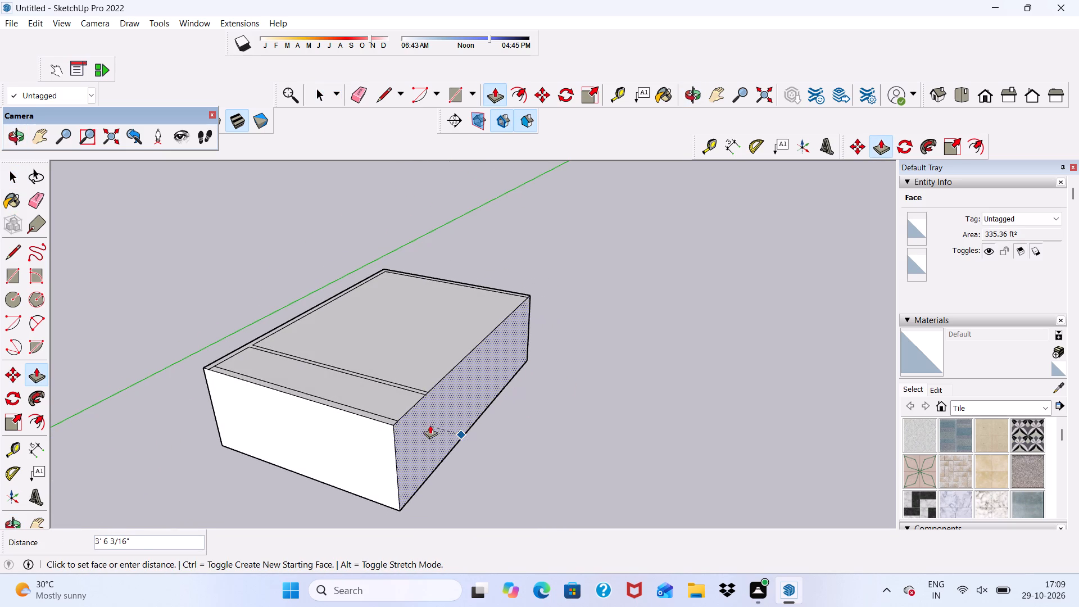
pyautogui.moveTo(430, 425); pyautogui.dragTo(396, 420)
# Offset the outline of the large room's face on top of the narrowed block inward by 9".
pyautogui.scroll(-5, 287, 400)
pyautogui.moveTo(275, 424); pyautogui.dragTo(397, 334, button='middle')
pyautogui.scroll(-6, 460, 342)
pyautogui.moveTo(397, 402); pyautogui.dragTo(431, 456, button='middle')
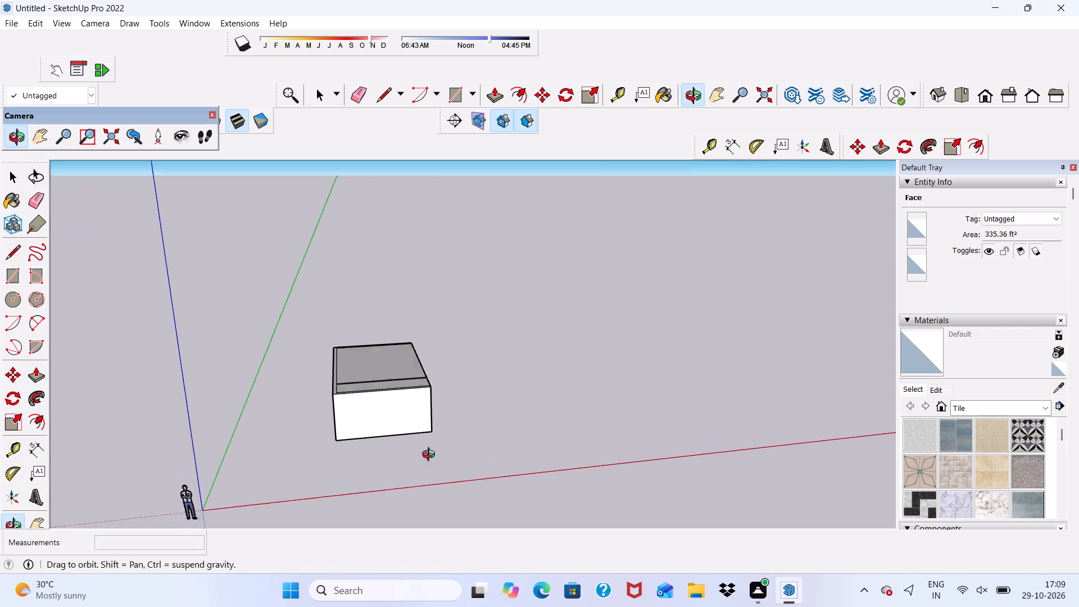
pyautogui.moveTo(431, 456); pyautogui.dragTo(368, 519, button='middle')
pyautogui.scroll(11, 344, 342)
pyautogui.press('space')
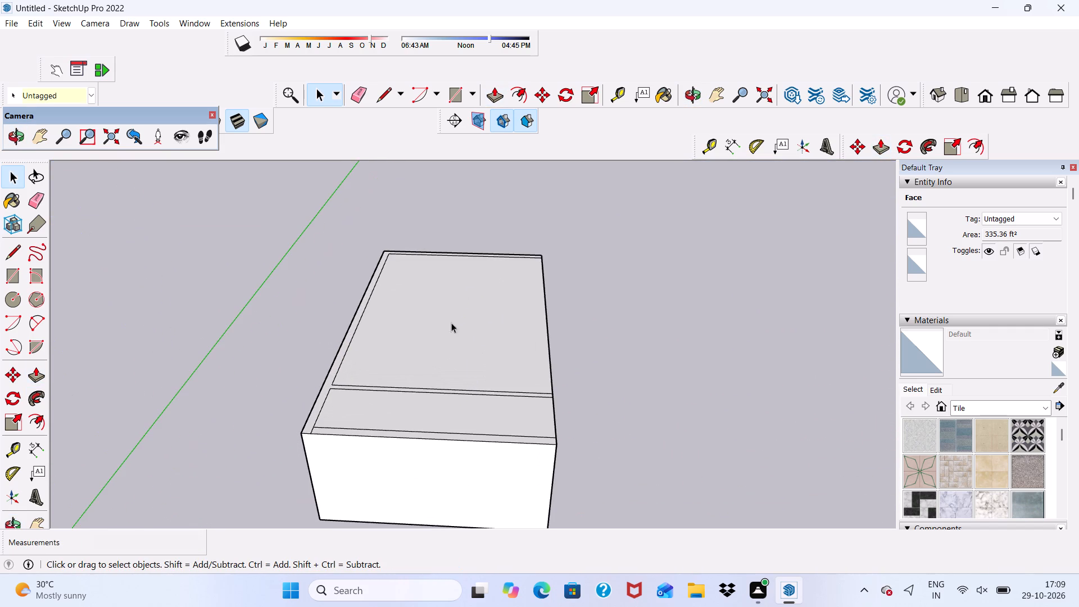
pyautogui.click(464, 329)
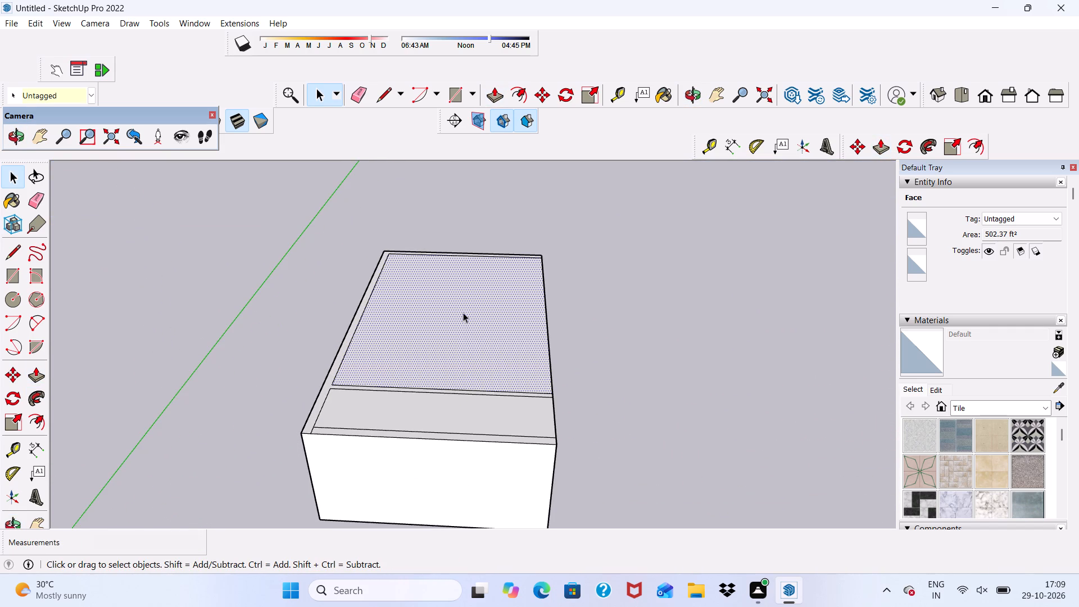
pyautogui.scroll(-6, 463, 312)
pyautogui.moveTo(484, 436); pyautogui.dragTo(493, 393, button='middle')
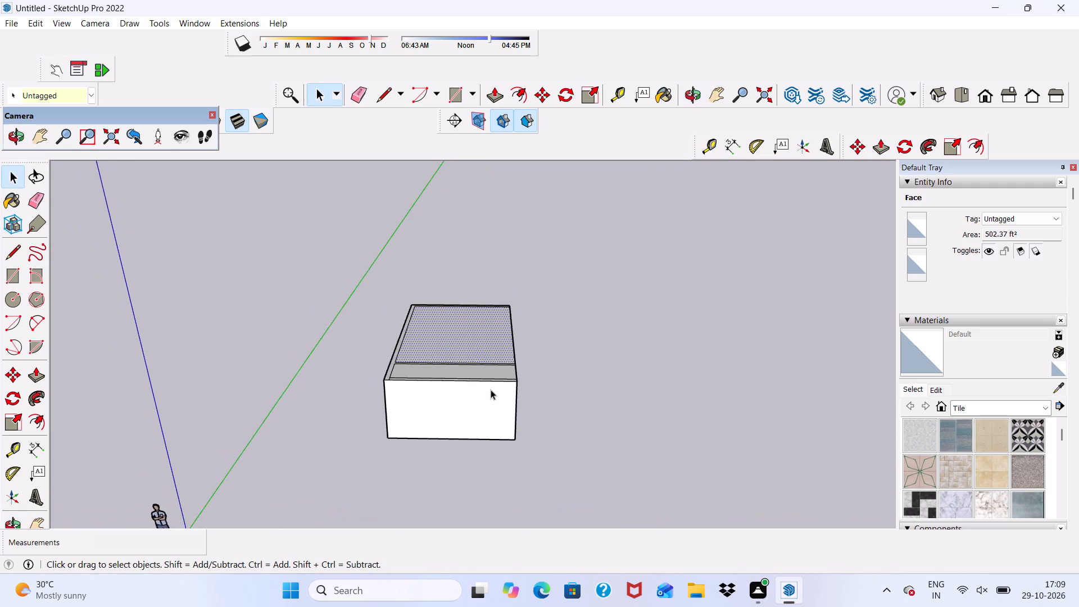
pyautogui.scroll(5, 490, 357)
pyautogui.scroll(-3, 493, 294)
pyautogui.moveTo(520, 351); pyautogui.dragTo(497, 425, button='middle')
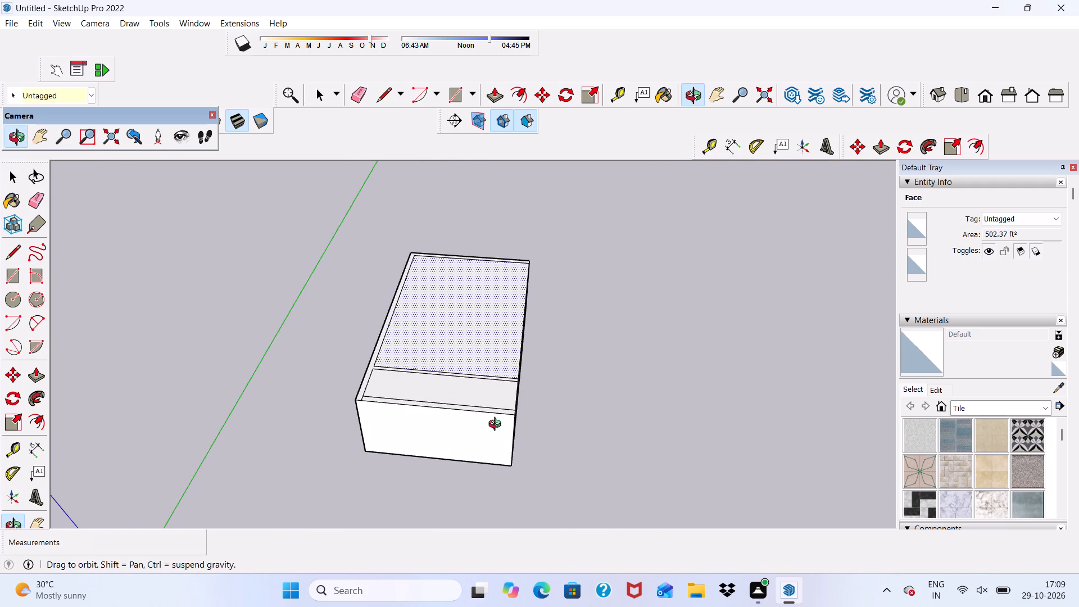
pyautogui.moveTo(497, 425); pyautogui.dragTo(496, 425, button='middle')
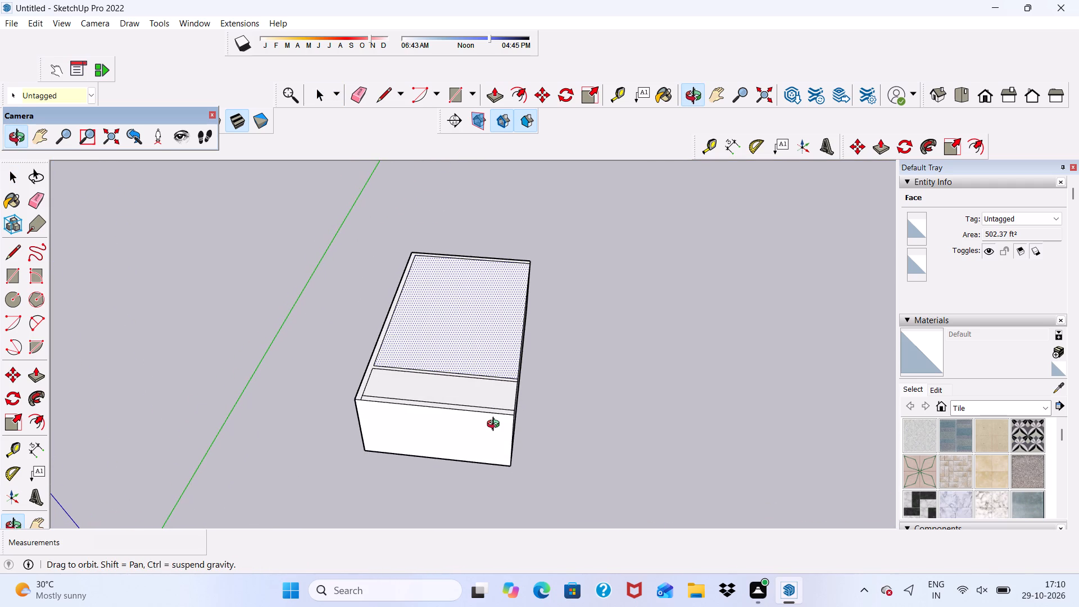
pyautogui.moveTo(496, 425); pyautogui.dragTo(528, 267, button='middle')
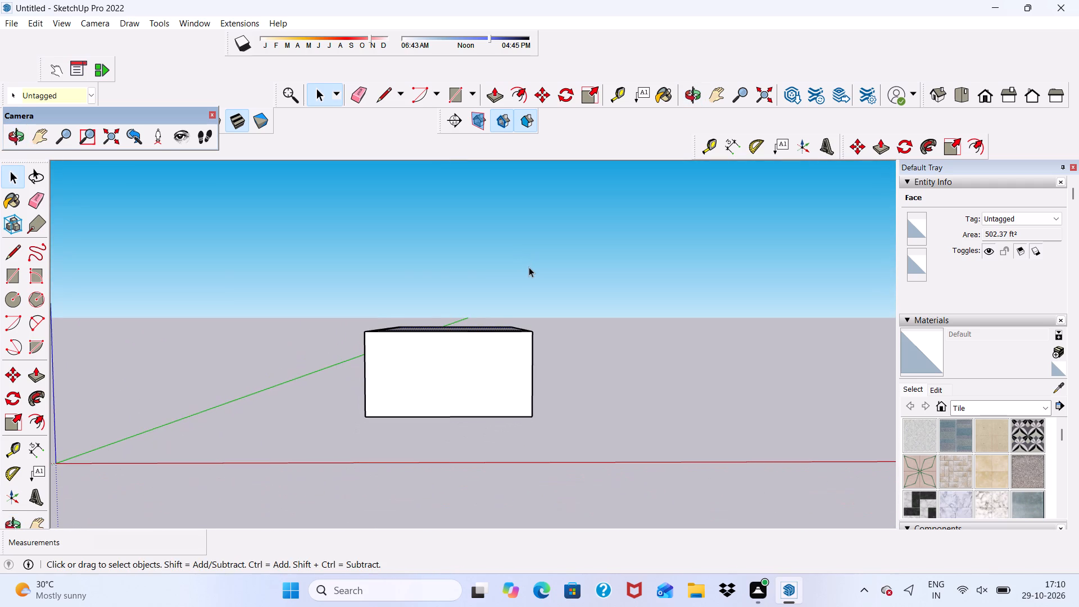
pyautogui.scroll(1, 529, 267)
pyautogui.scroll(-5, 477, 513)
pyautogui.scroll(1, 456, 479)
pyautogui.moveTo(454, 464); pyautogui.dragTo(469, 606, button='middle')
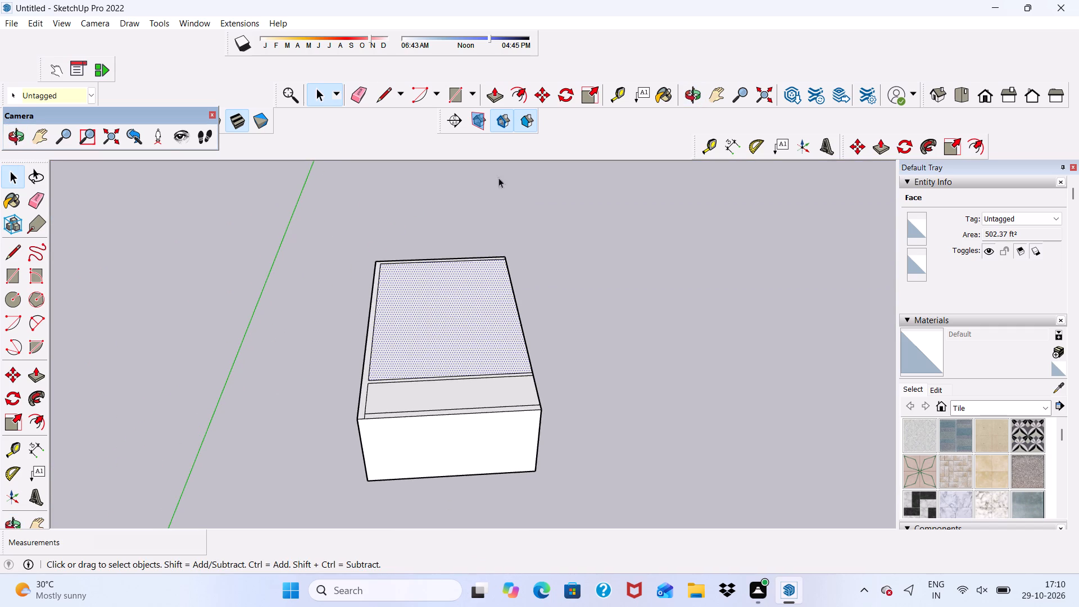
pyautogui.click(516, 83)
pyautogui.moveTo(515, 83); pyautogui.dragTo(515, 92)
pyautogui.click(514, 93)
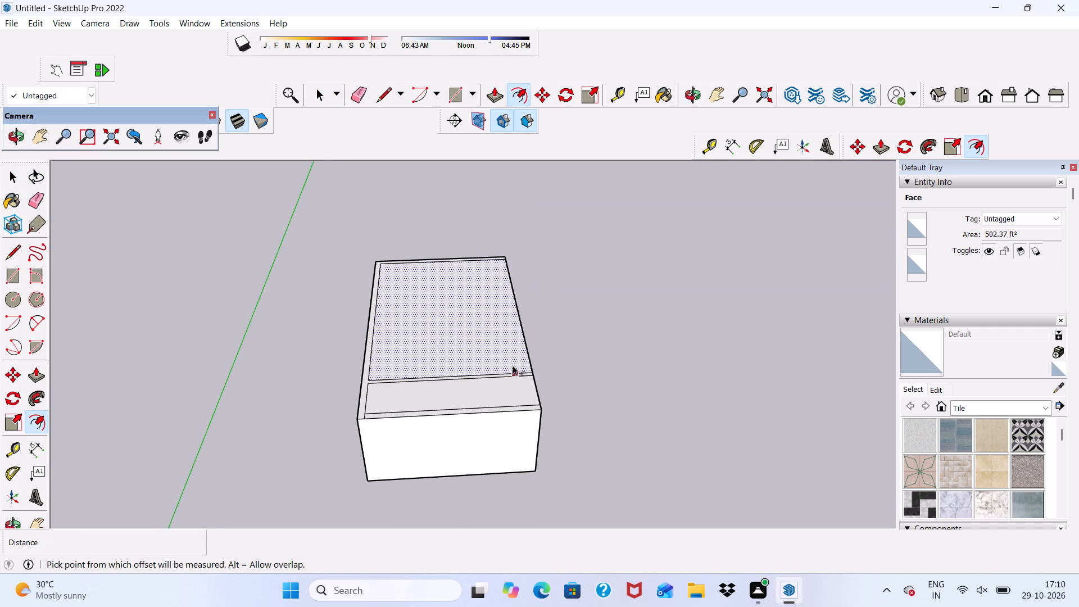
pyautogui.click(515, 336)
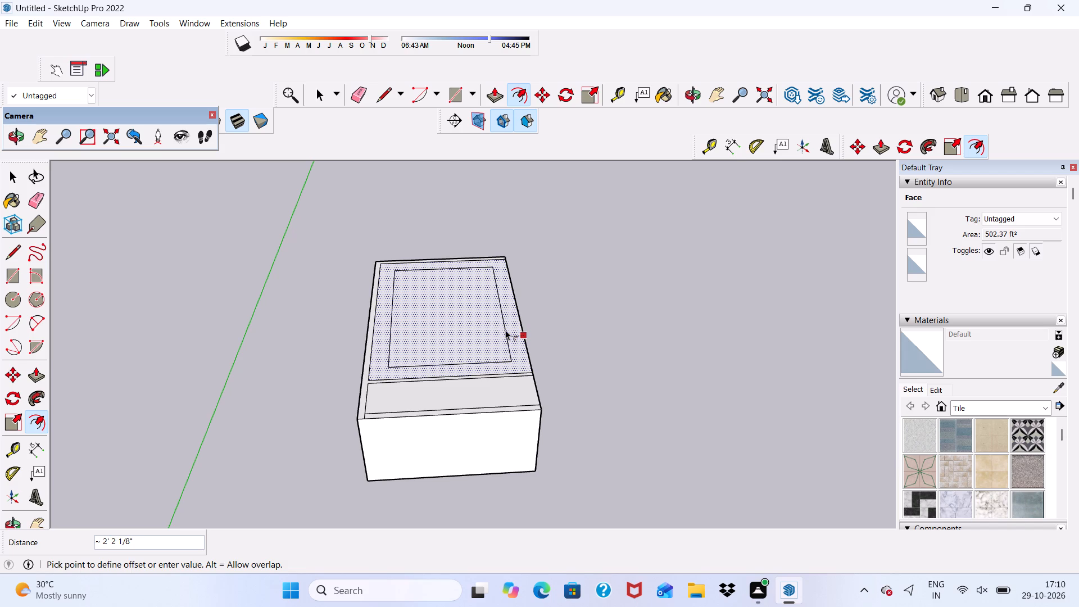
pyautogui.write('9"')
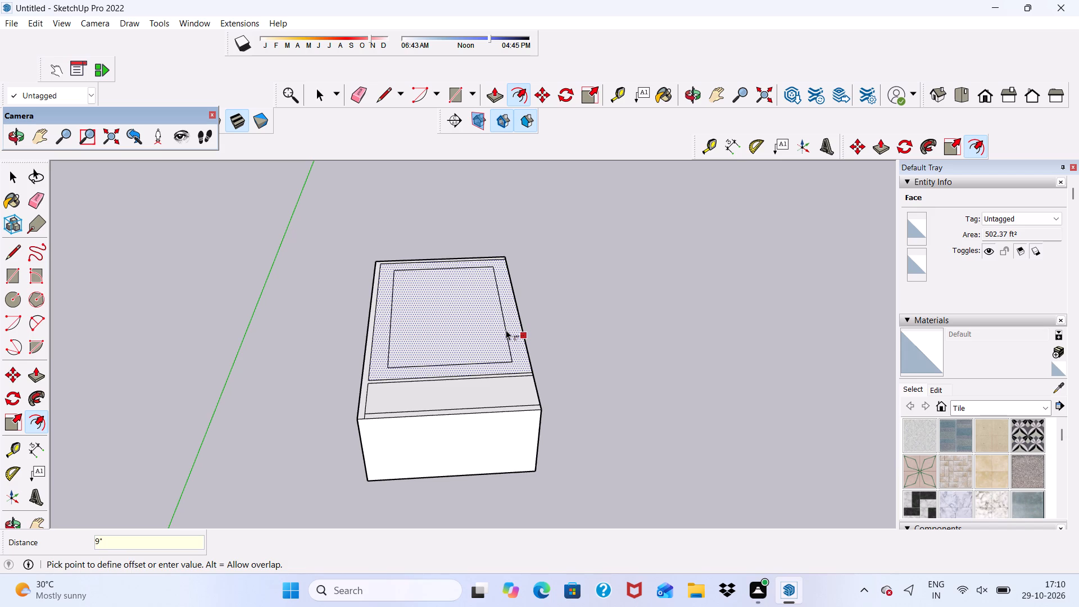
pyautogui.press('Return')
pyautogui.press('space')
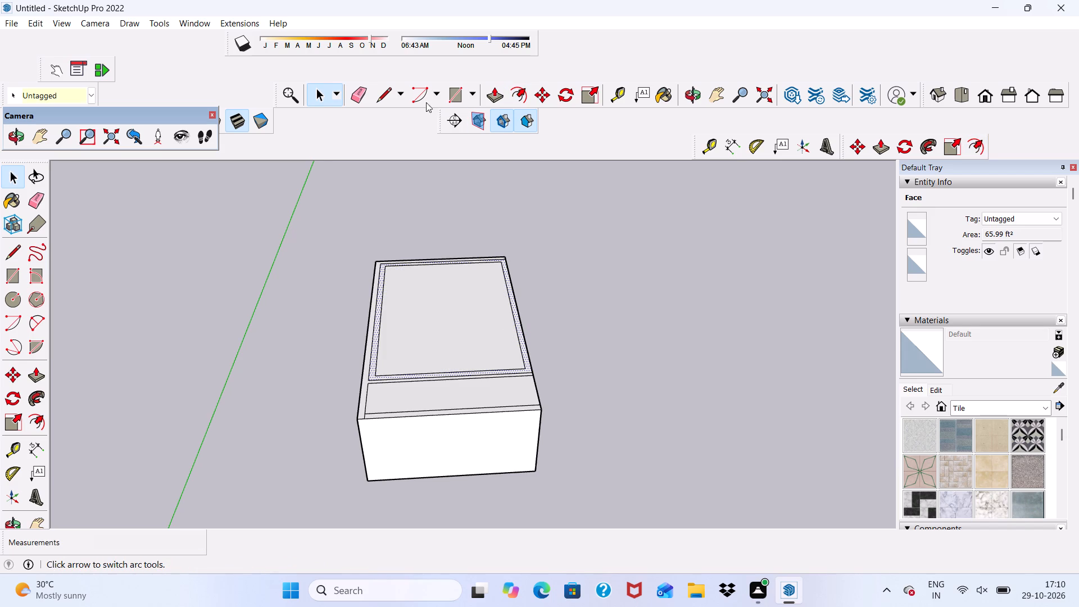
# Draw a line about 6' 2" long from the offset's front-right corner across the small room to the front wall's inner line.
pyautogui.click(380, 92)
pyautogui.scroll(-3, 443, 167)
pyautogui.scroll(2, 533, 322)
pyautogui.moveTo(533, 335); pyautogui.dragTo(532, 426, button='middle')
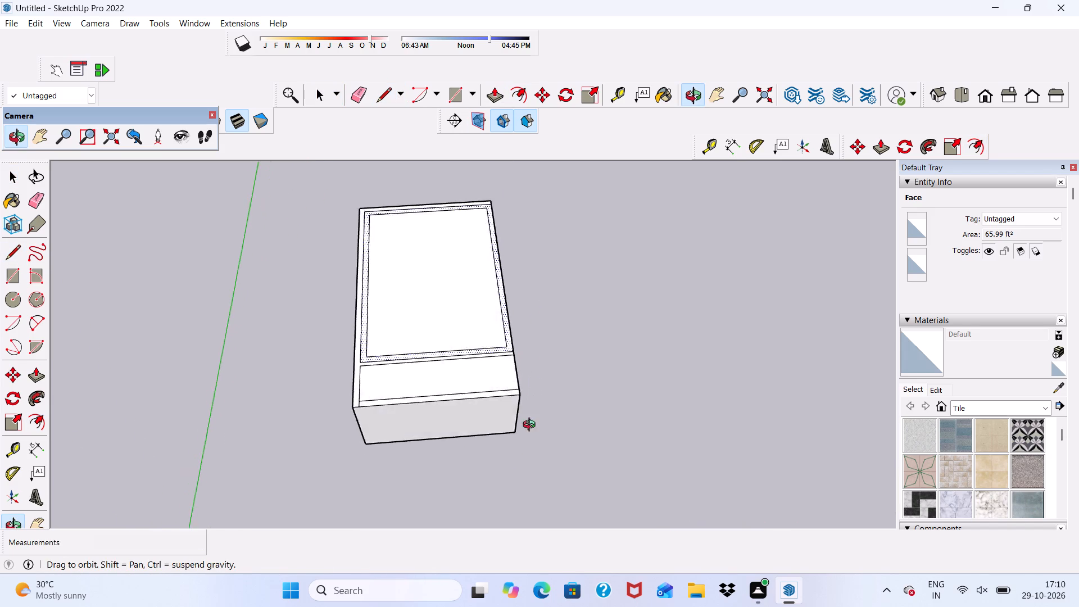
pyautogui.moveTo(532, 426); pyautogui.dragTo(519, 460, button='middle')
pyautogui.scroll(2, 504, 423)
pyautogui.scroll(9, 507, 350)
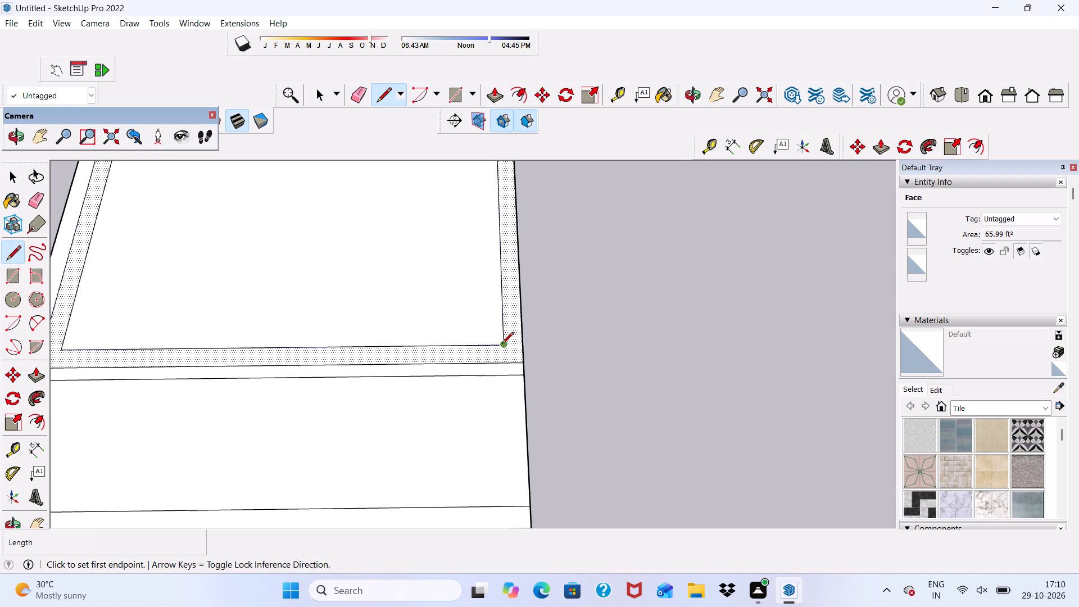
pyautogui.click(502, 345)
pyautogui.scroll(-4, 509, 395)
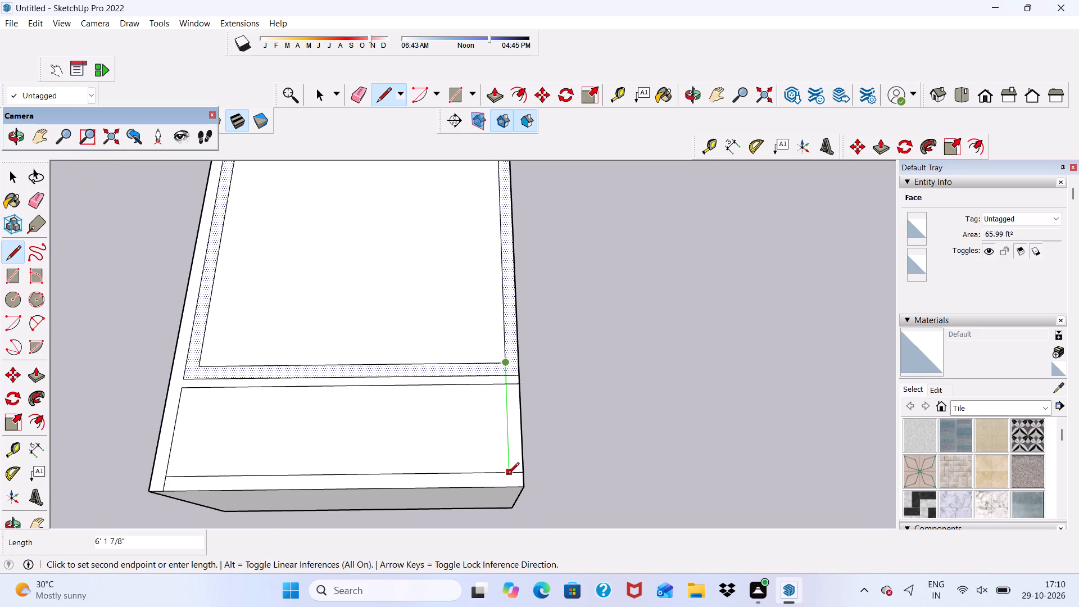
pyautogui.click(507, 475)
# Draw a line from the offset's back-right corner straight across the back wall to the block's outer edge.
pyautogui.scroll(-11, 505, 444)
pyautogui.scroll(9, 520, 274)
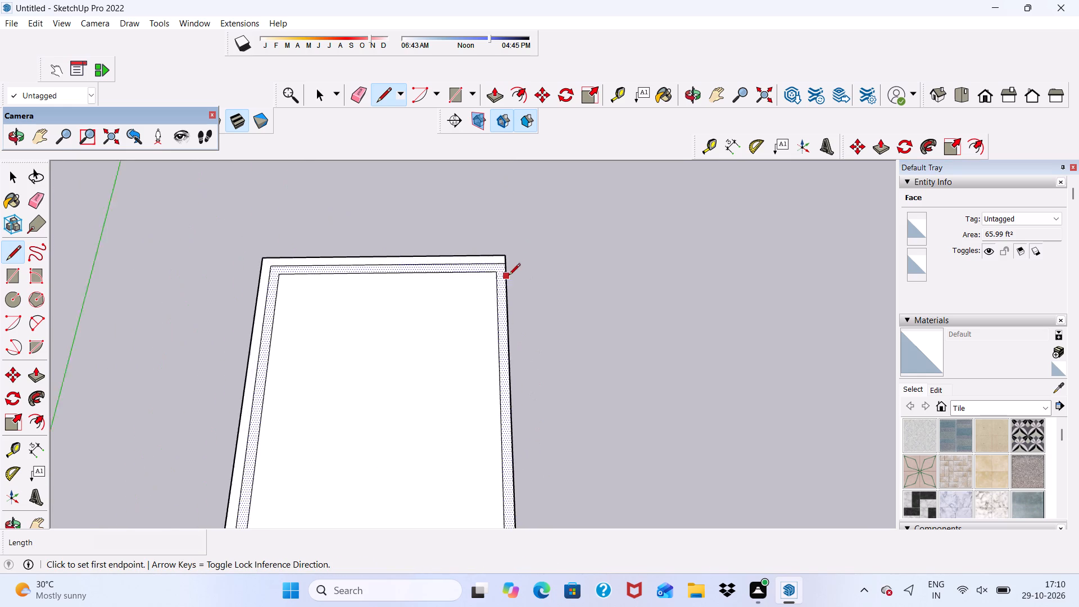
pyautogui.scroll(12, 509, 276)
pyautogui.click(504, 280)
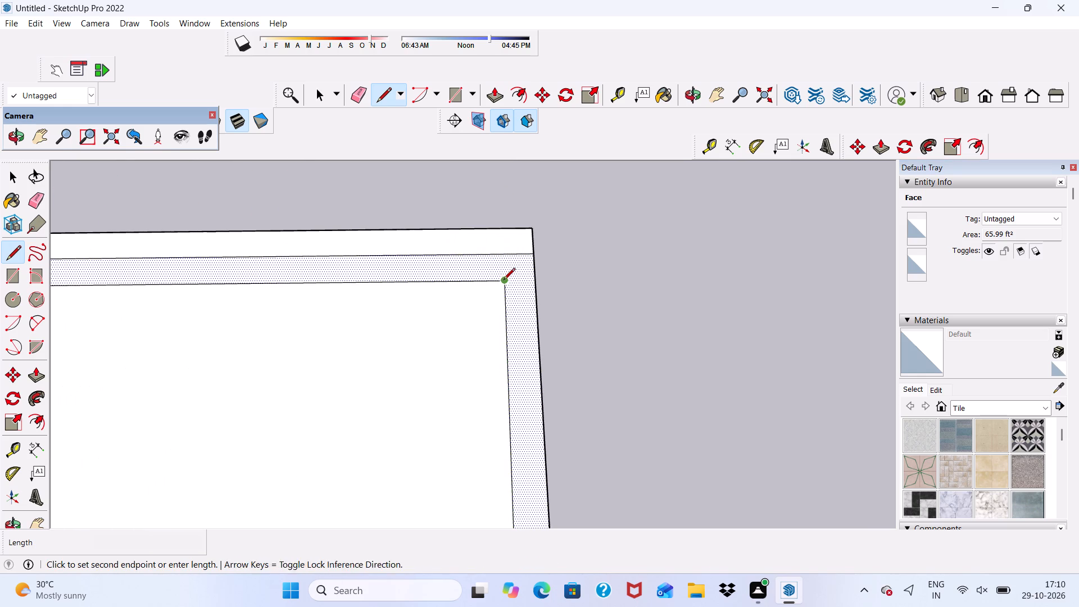
pyautogui.click(496, 226)
pyautogui.scroll(-5, 516, 250)
pyautogui.press('space')
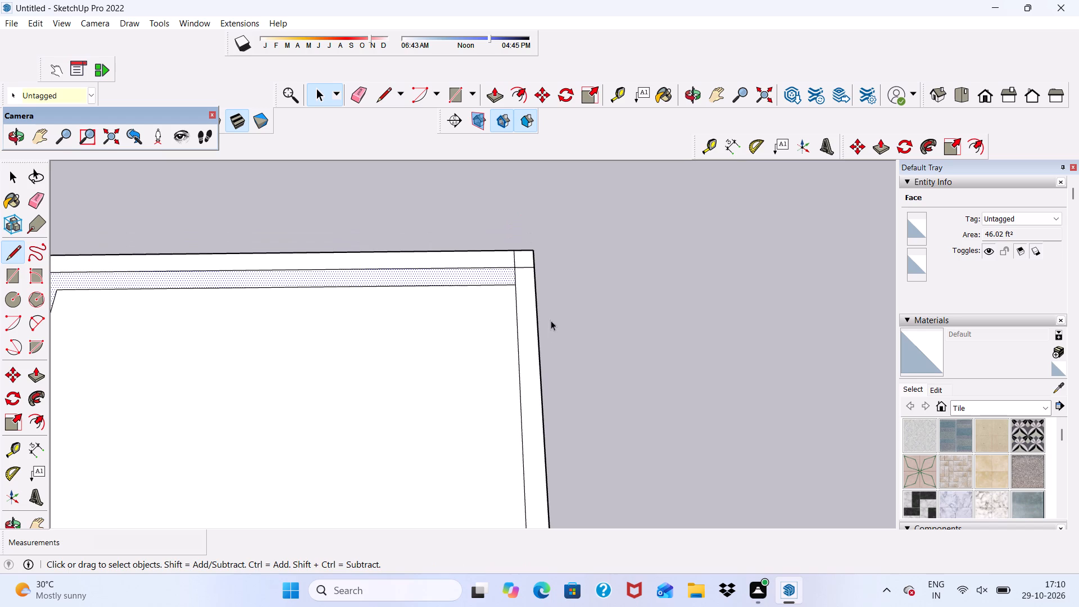
# Erase the offset's surplus back, left and front lines inside the large room, keeping the new right wall line.
pyautogui.scroll(-6, 482, 251)
pyautogui.click(353, 87)
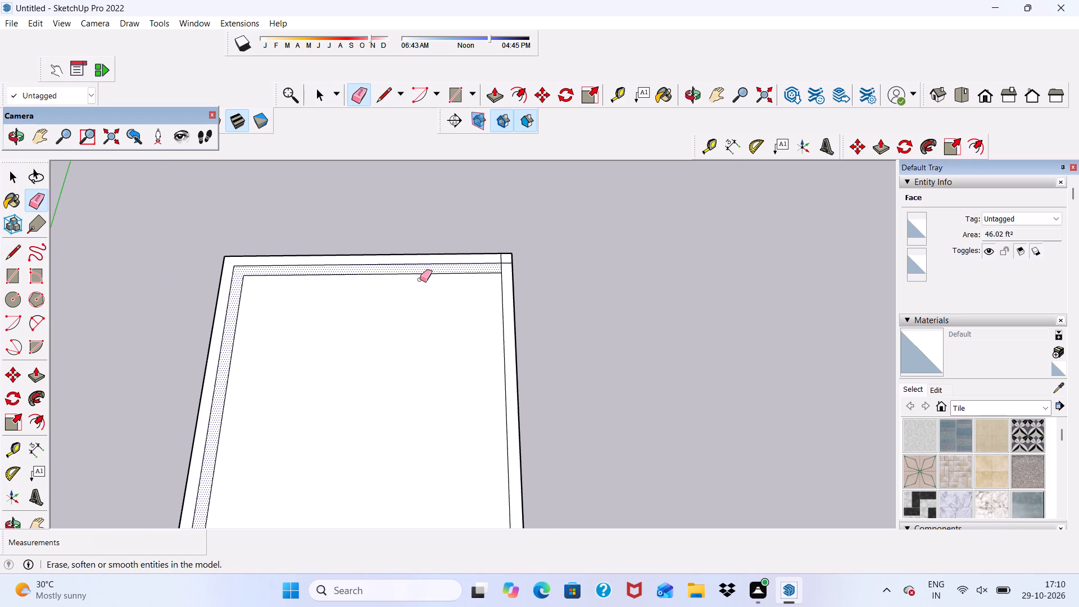
pyautogui.scroll(4, 420, 279)
pyautogui.click(418, 268)
pyautogui.scroll(-6, 417, 273)
pyautogui.scroll(4, 296, 346)
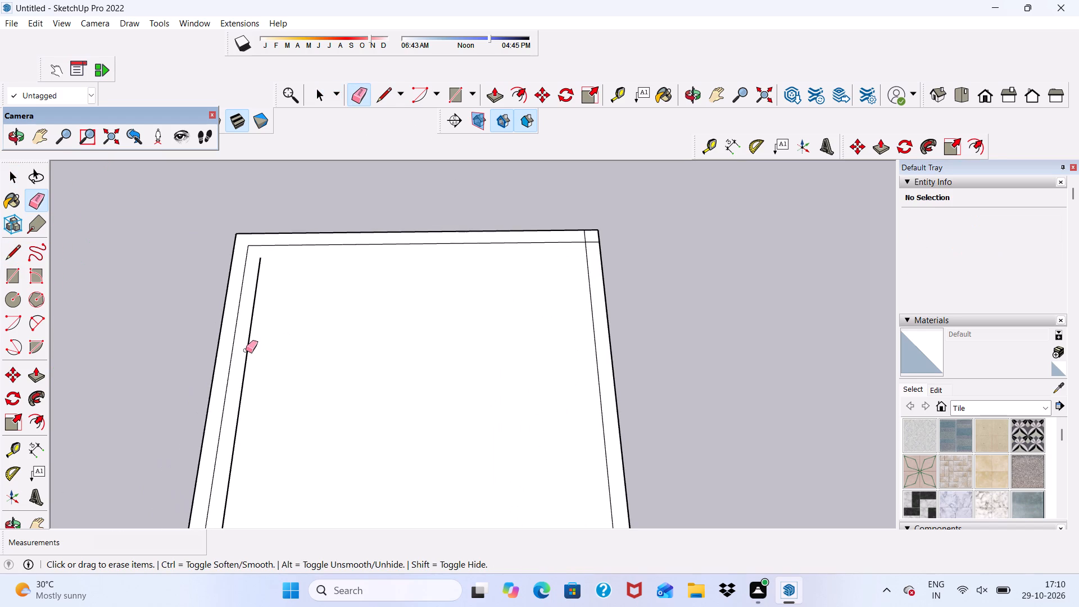
pyautogui.moveTo(244, 354); pyautogui.dragTo(255, 352)
pyautogui.scroll(-13, 275, 311)
pyautogui.moveTo(405, 402); pyautogui.dragTo(405, 406, button='middle')
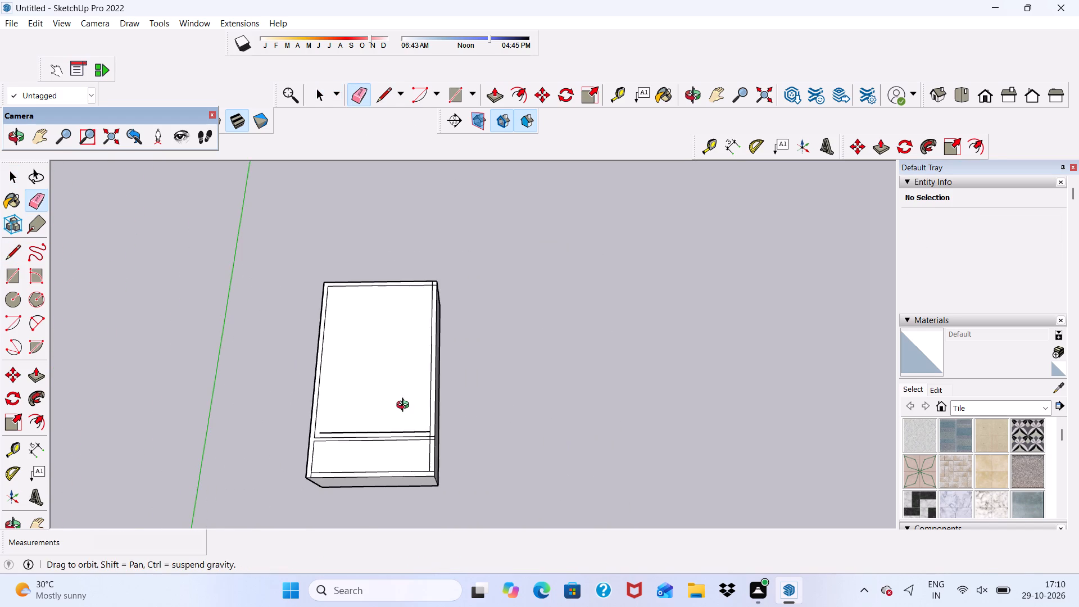
pyautogui.moveTo(405, 406); pyautogui.dragTo(408, 447, button='middle')
pyautogui.scroll(8, 408, 447)
pyautogui.click(401, 427)
# Erase the line segments at the junction of the partition and the right wall so the two strips join into one face.
pyautogui.scroll(-6, 392, 343)
pyautogui.scroll(3, 438, 452)
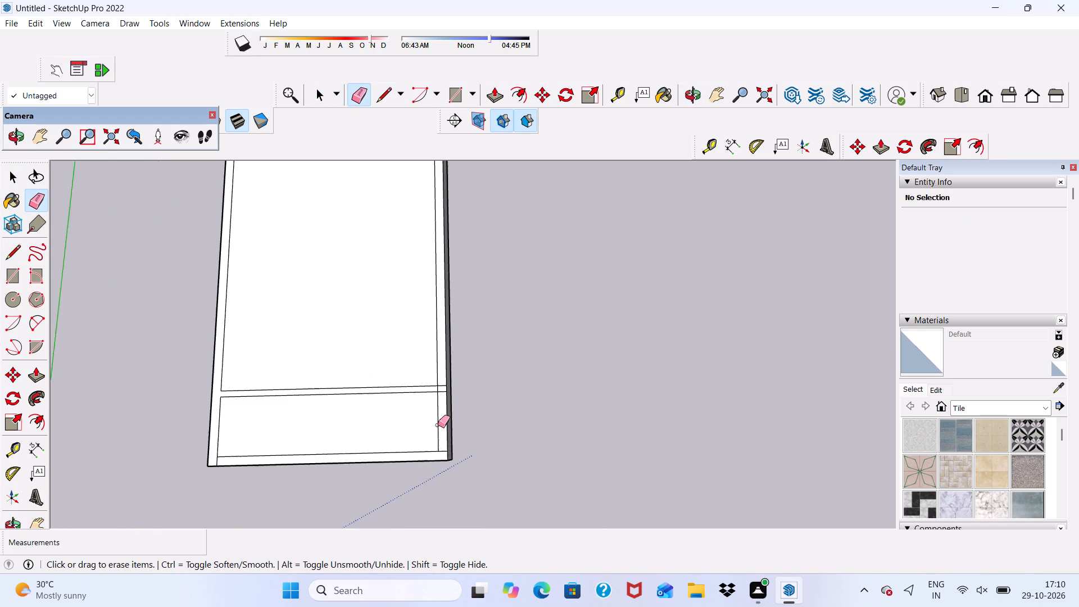
pyautogui.scroll(13, 438, 425)
pyautogui.moveTo(444, 367); pyautogui.dragTo(444, 402)
pyautogui.scroll(3, 437, 390)
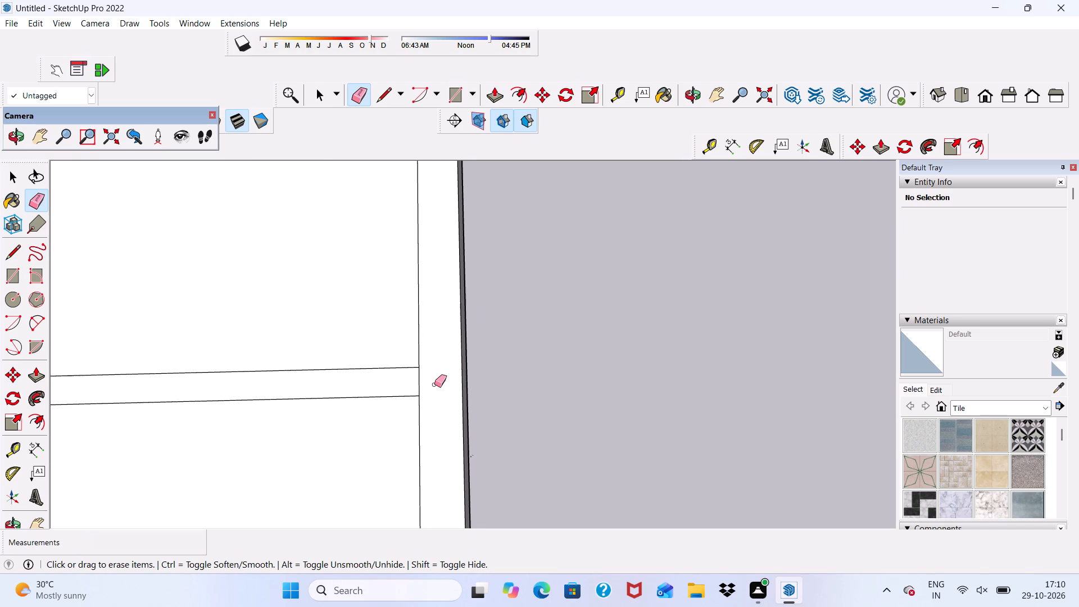
pyautogui.moveTo(434, 384); pyautogui.dragTo(366, 377)
pyautogui.scroll(-19, 376, 368)
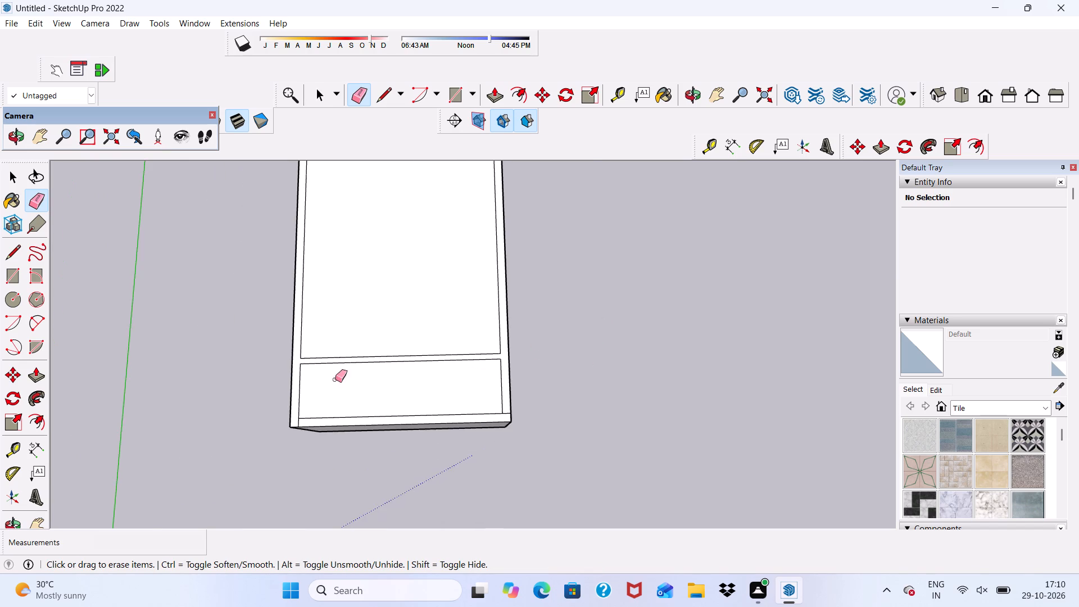
# Erase the short line crossing the right wall strip at the block's front corner.
pyautogui.scroll(4, 335, 379)
pyautogui.scroll(-4, 404, 376)
pyautogui.moveTo(429, 464); pyautogui.dragTo(333, 357, button='middle')
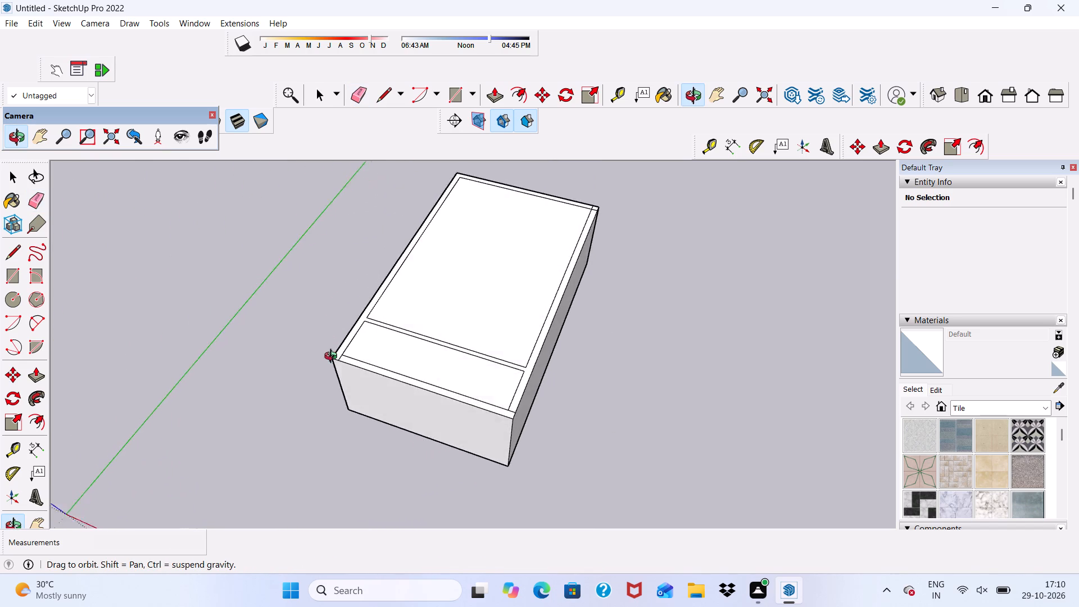
pyautogui.moveTo(333, 357); pyautogui.dragTo(331, 369, button='middle')
pyautogui.scroll(11, 537, 427)
pyautogui.scroll(-1, 505, 401)
pyautogui.moveTo(465, 415); pyautogui.dragTo(465, 423)
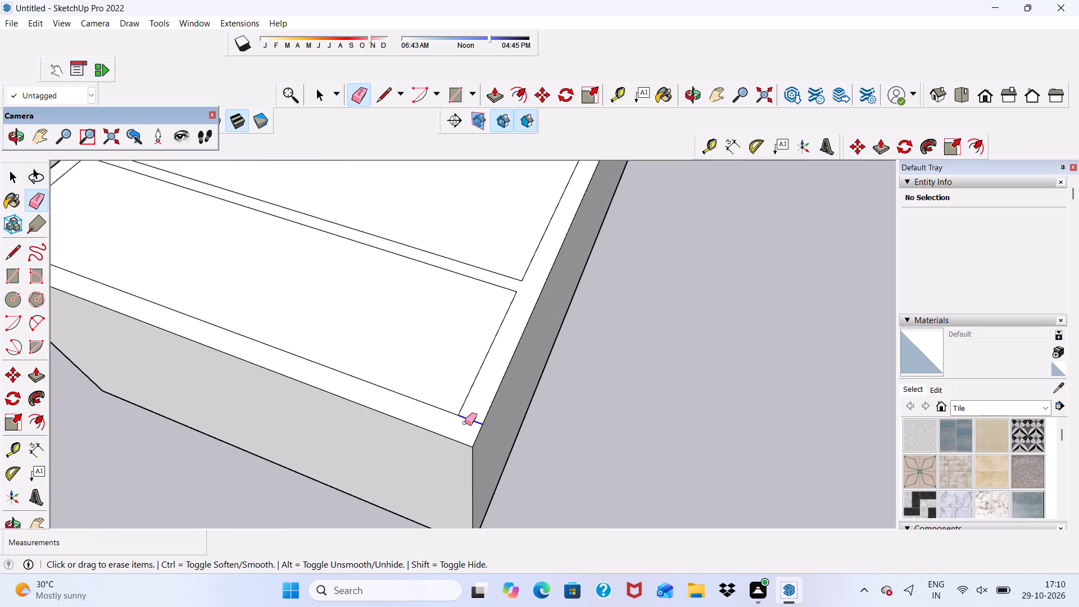
pyautogui.moveTo(465, 423); pyautogui.dragTo(465, 424)
pyautogui.press('space')
# Draw a 9" line from the small room's front-right inner corner to the block's front edge, separating the front wall strip.
pyautogui.click(377, 96)
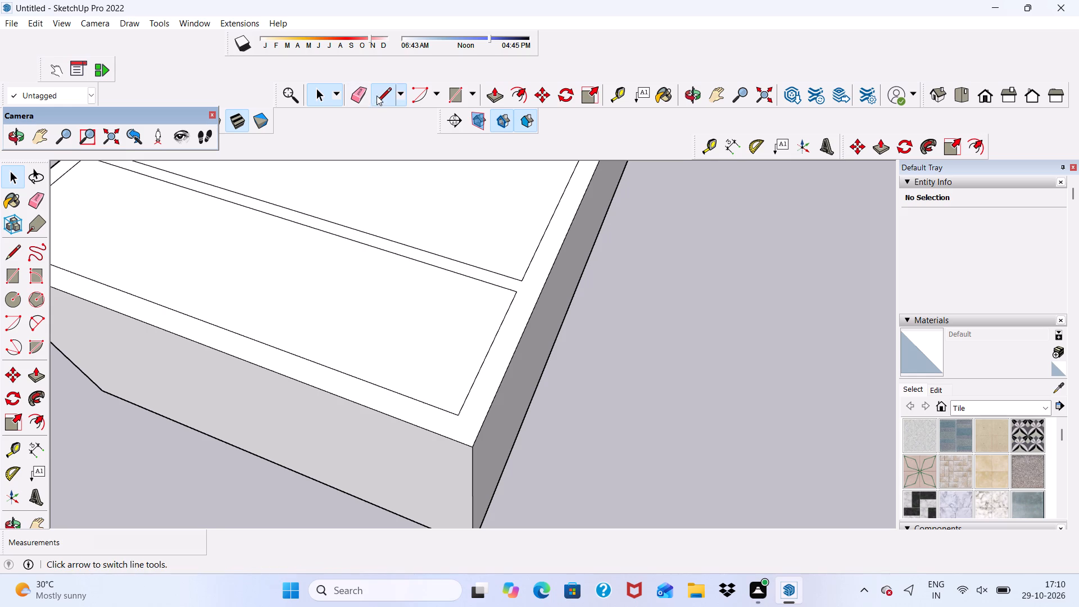
pyautogui.moveTo(463, 367); pyautogui.dragTo(454, 456, button='middle')
pyautogui.scroll(7, 452, 456)
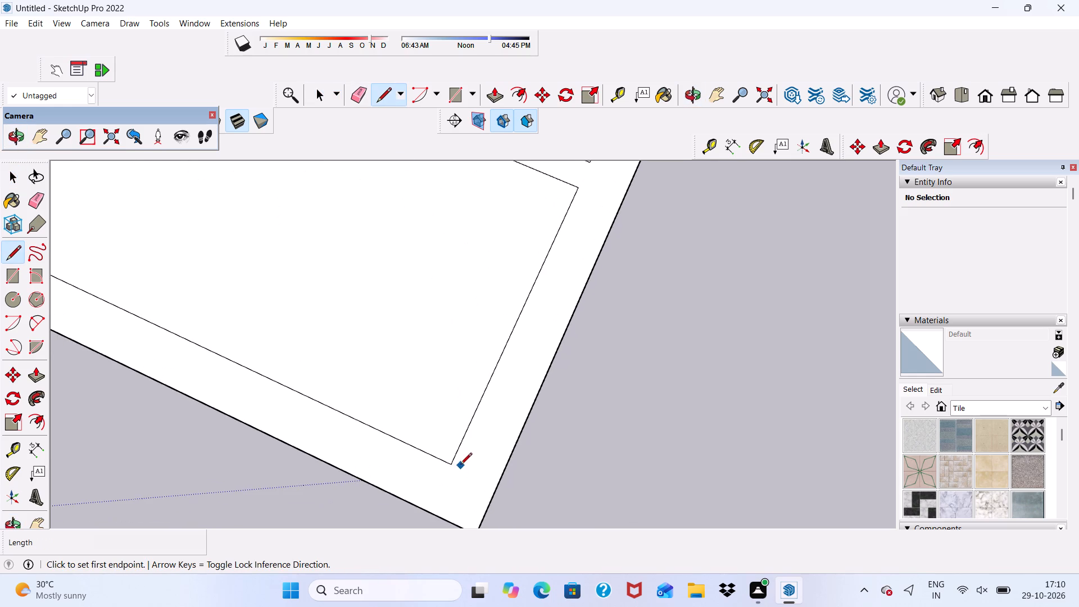
pyautogui.click(451, 461)
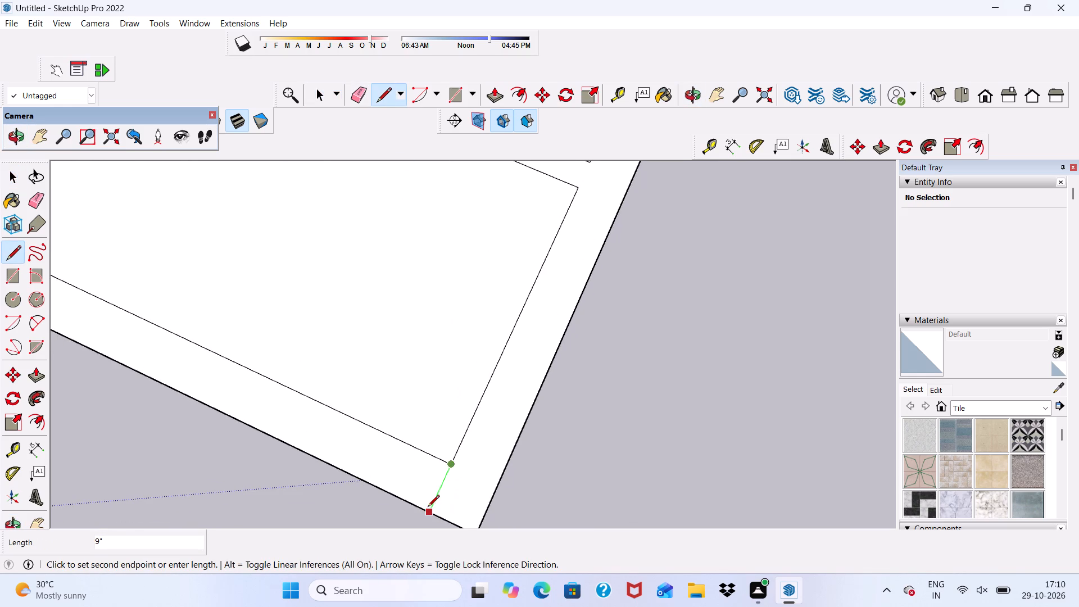
pyautogui.click(424, 510)
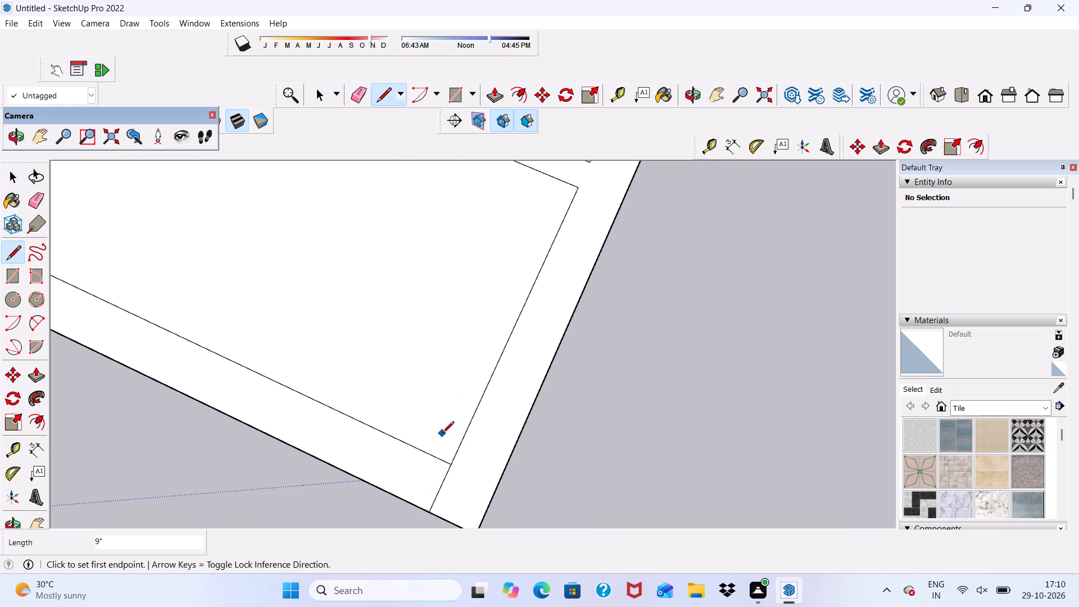
pyautogui.scroll(-12, 442, 434)
pyautogui.press('space')
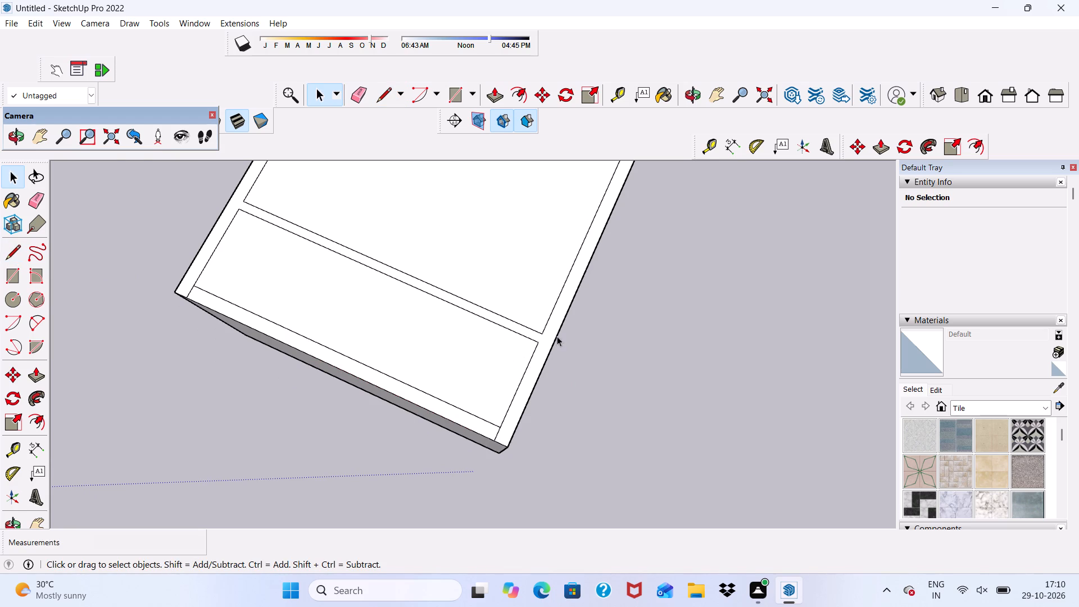
# Push/Pull the joined right wall and partition strip face up 10' to raise the next level's walls.
pyautogui.scroll(5, 557, 336)
pyautogui.click(543, 337)
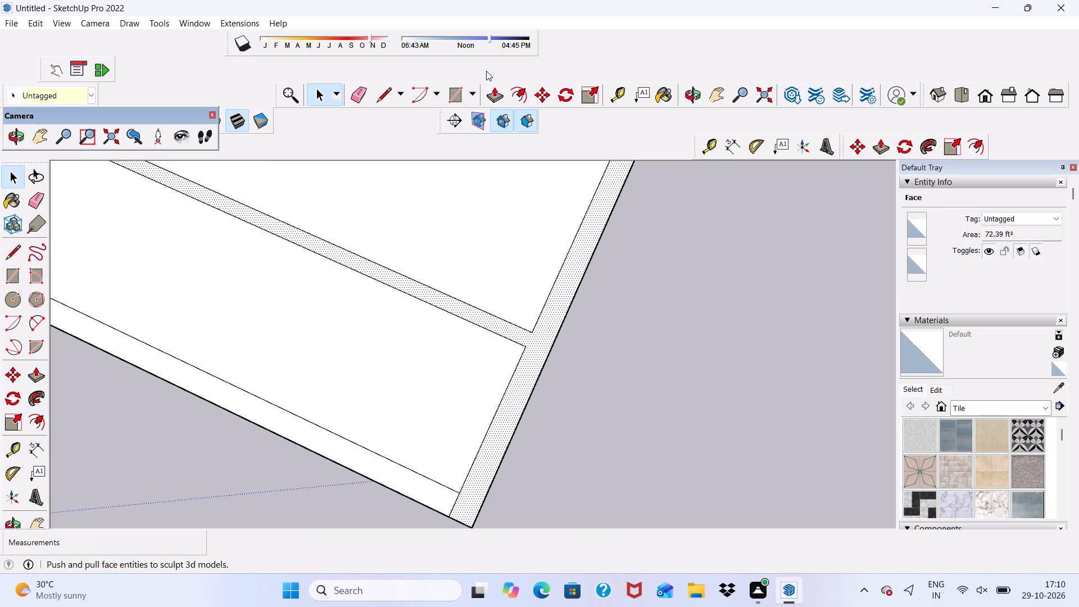
pyautogui.click(494, 92)
pyautogui.click(542, 337)
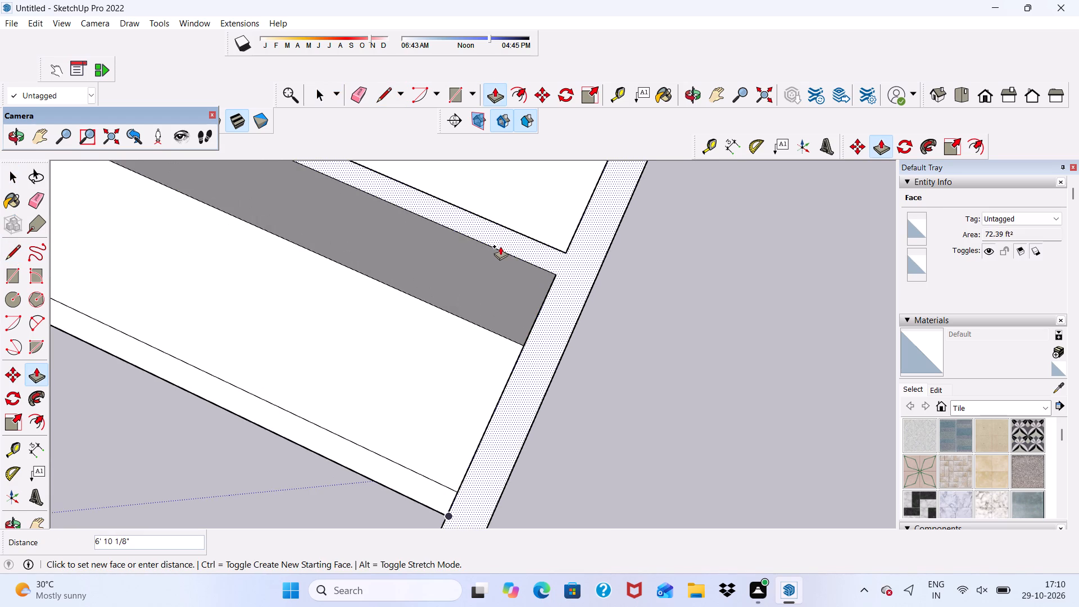
pyautogui.write("10'")
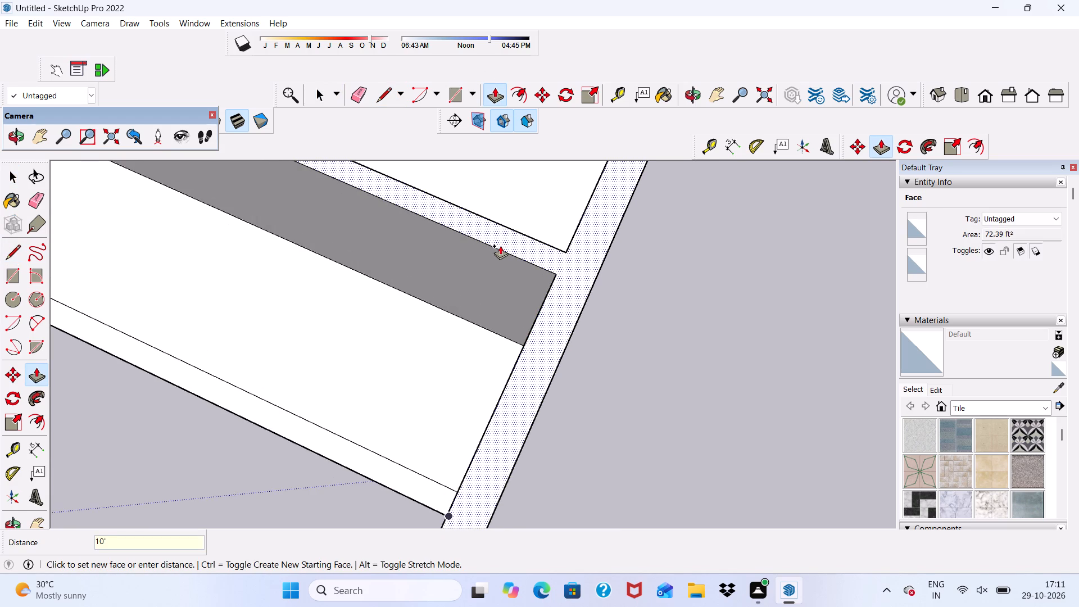
pyautogui.press('Return')
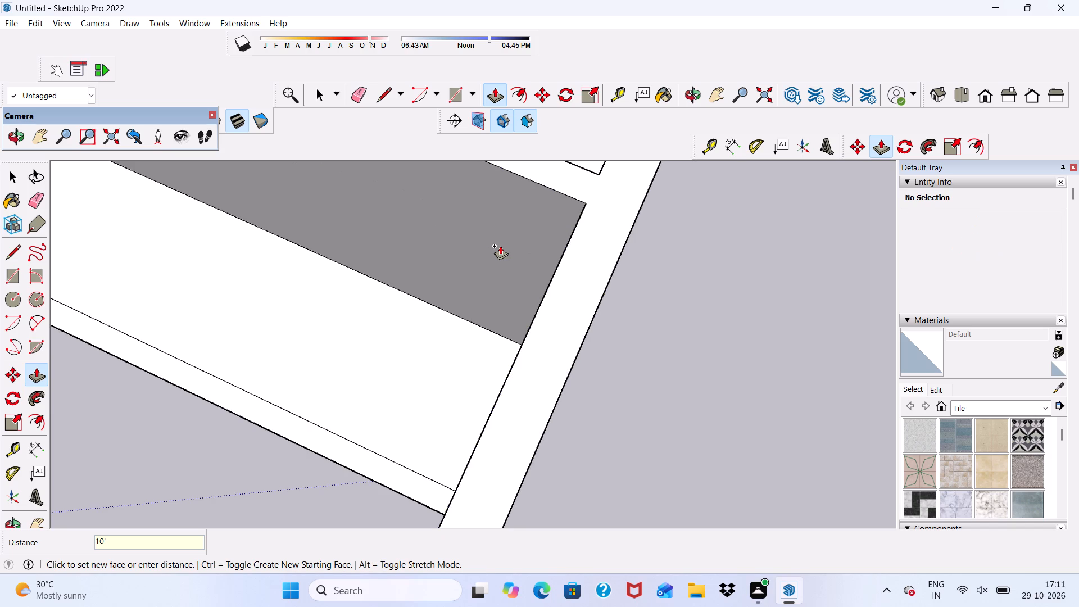
pyautogui.scroll(-13, 502, 261)
pyautogui.scroll(-1, 619, 359)
pyautogui.middleClick(619, 359)
pyautogui.press('space')
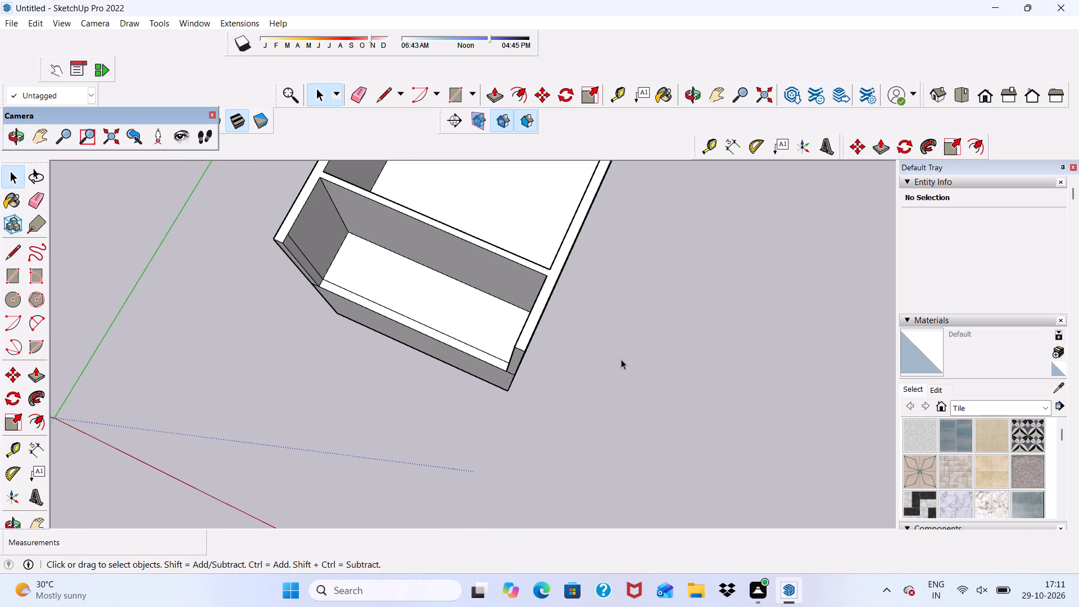
# Examine the raised upper-level walls from the front and at eye level.
pyautogui.moveTo(621, 359); pyautogui.dragTo(720, 158, button='middle')
pyautogui.scroll(1, 720, 158)
pyautogui.scroll(-5, 620, 290)
pyautogui.moveTo(546, 394); pyautogui.dragTo(598, 343, button='middle')
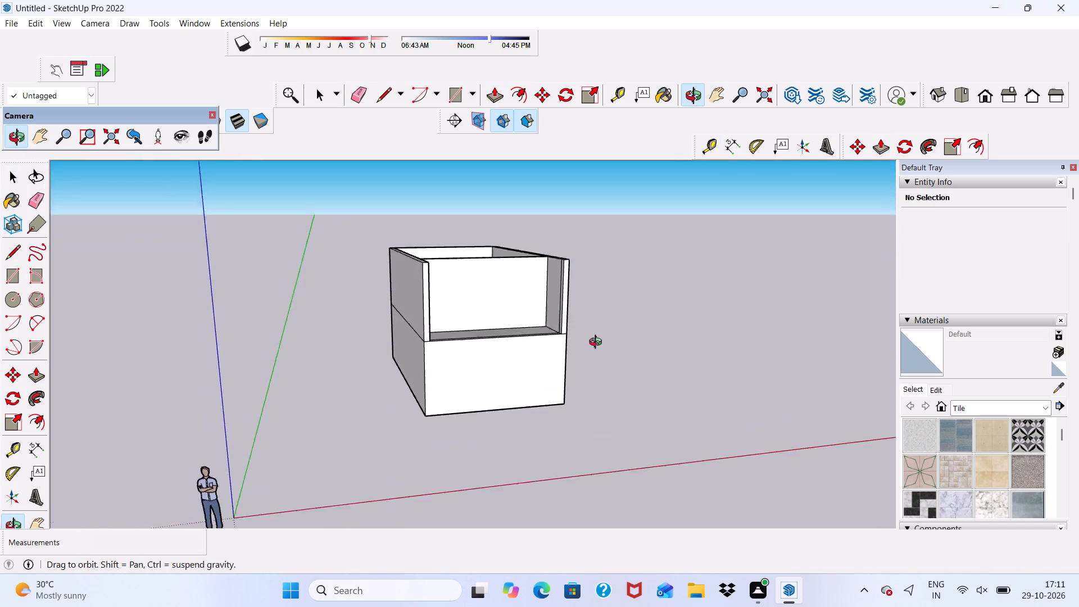
pyautogui.moveTo(598, 343); pyautogui.dragTo(526, 303, button='middle')
pyautogui.scroll(1, 526, 303)
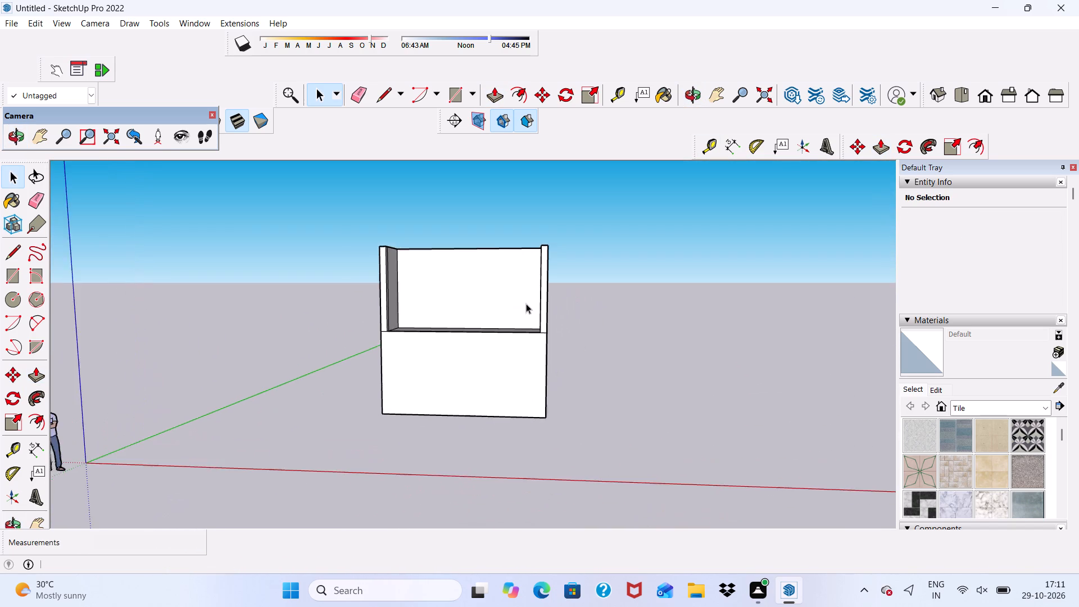
pyautogui.scroll(-6, 525, 309)
pyautogui.scroll(7, 470, 268)
pyautogui.scroll(-1, 469, 260)
# Draw a 33' 6 7/16" by 19' 7 3/8" rectangle over the wall tops, from the rear-left to the front-right outer corner.
pyautogui.moveTo(469, 261); pyautogui.dragTo(495, 382, button='middle')
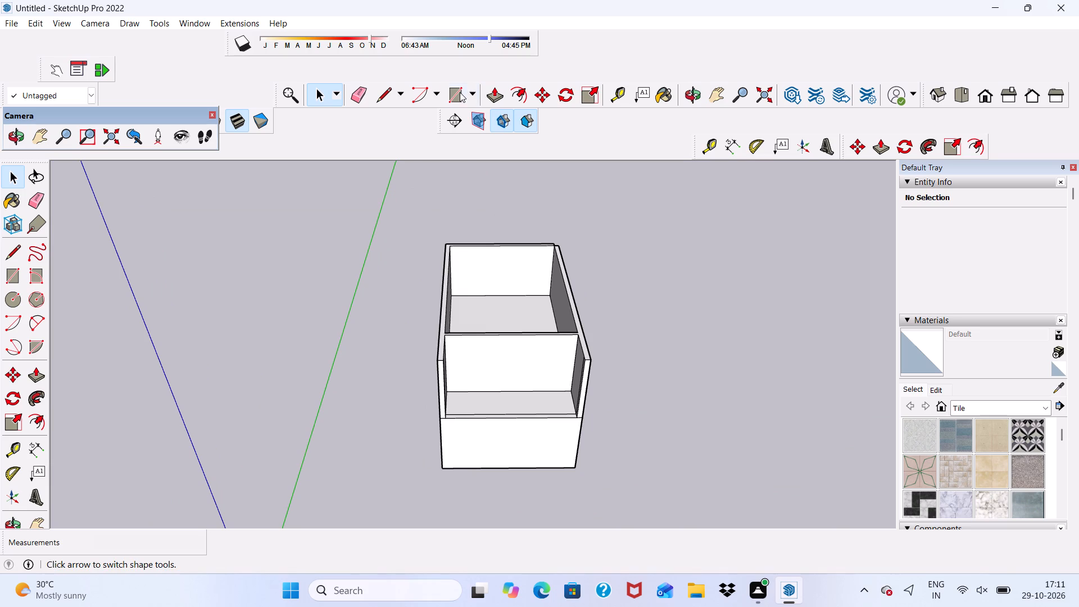
pyautogui.click(460, 92)
pyautogui.scroll(14, 444, 208)
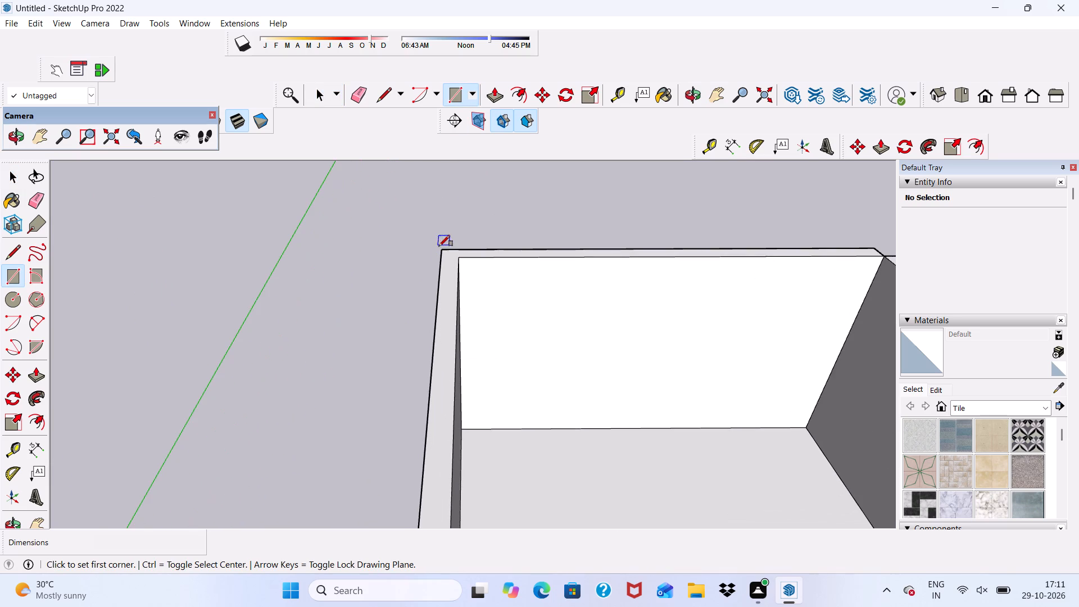
pyautogui.scroll(4, 443, 255)
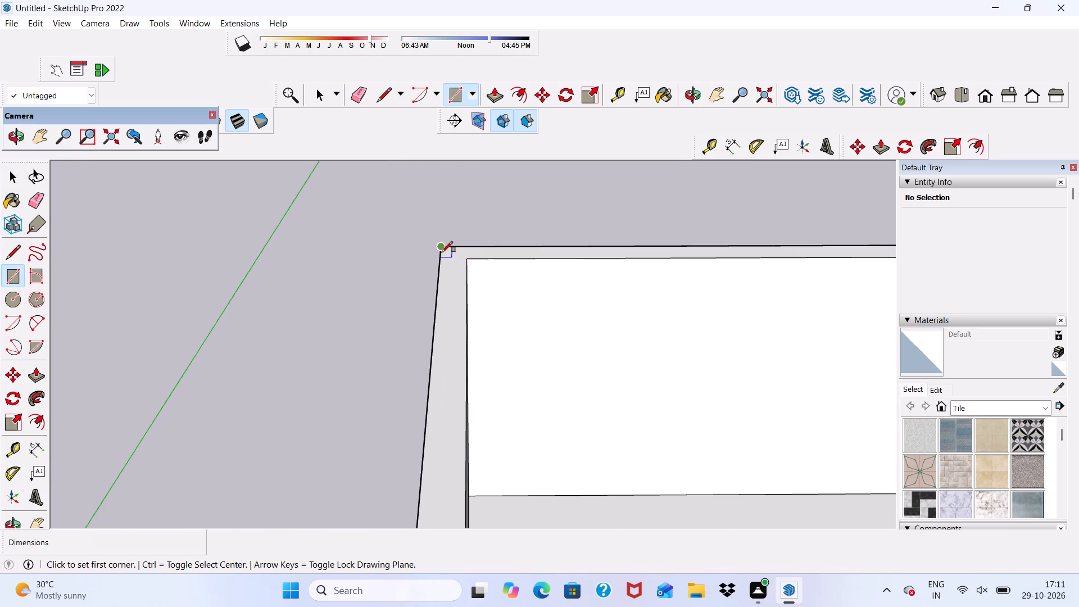
pyautogui.click(439, 247)
pyautogui.scroll(-12, 427, 206)
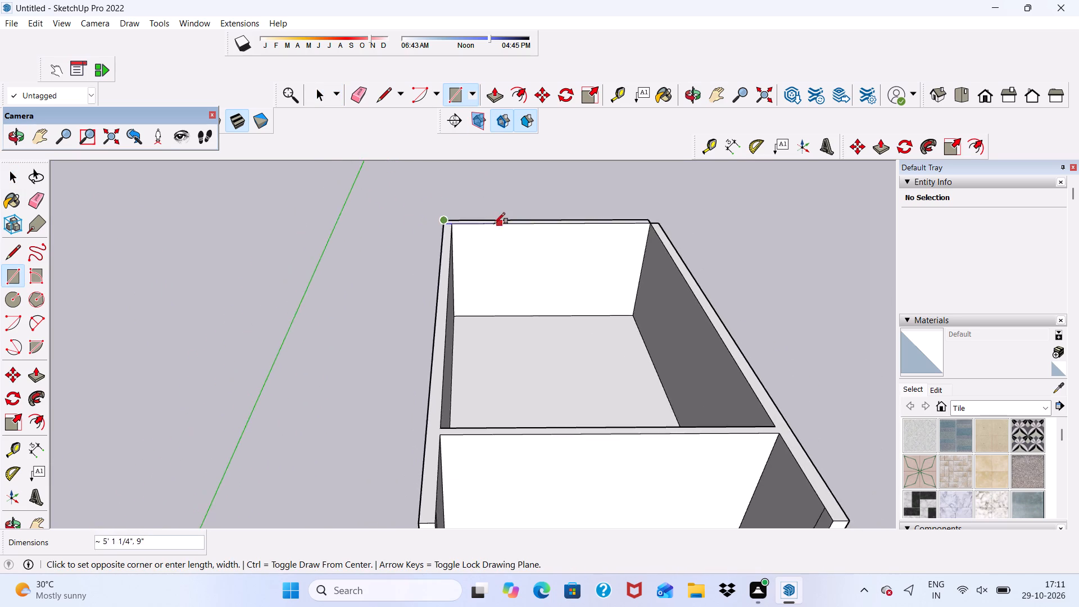
pyautogui.scroll(-3, 493, 229)
pyautogui.scroll(-3, 583, 225)
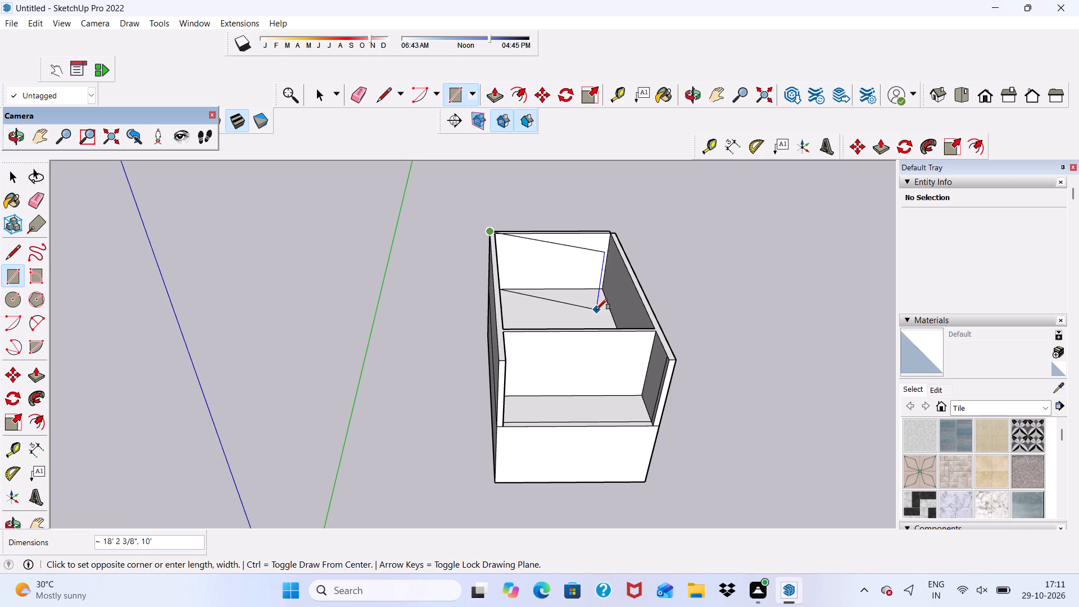
pyautogui.scroll(4, 672, 348)
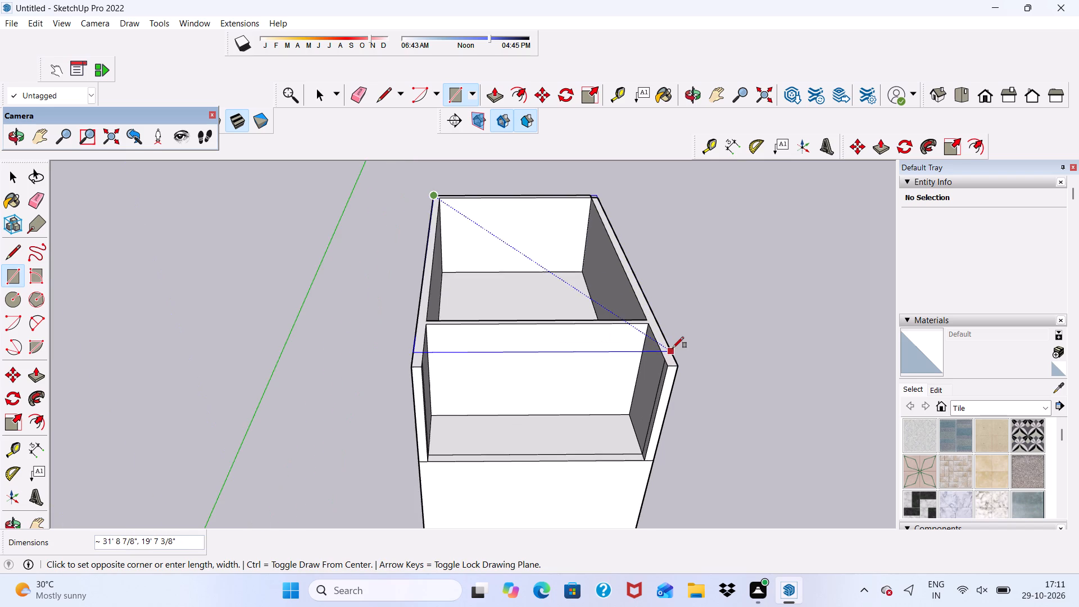
pyautogui.scroll(11, 667, 366)
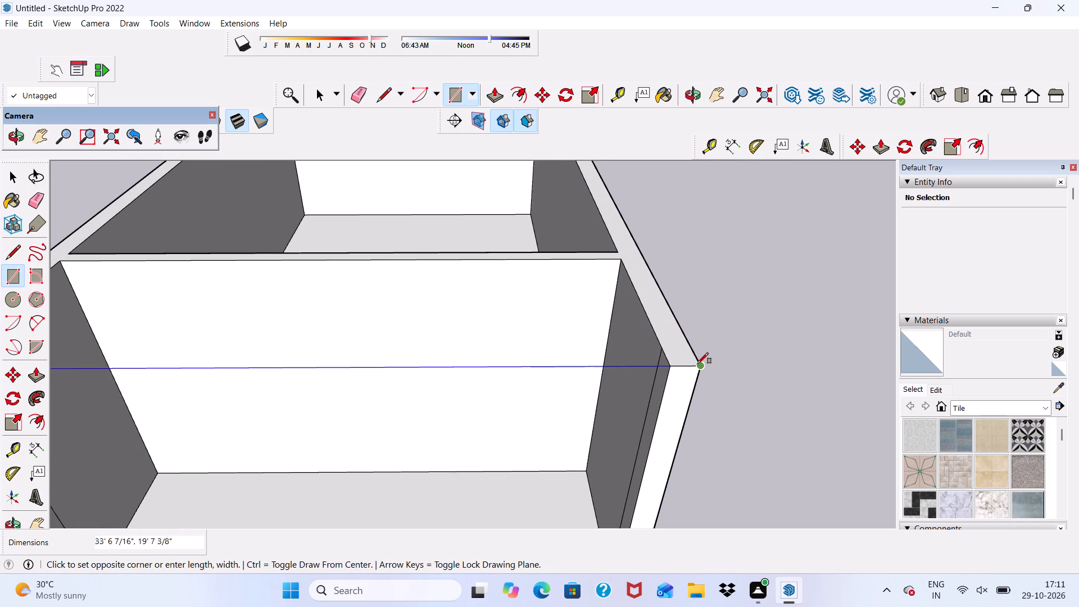
pyautogui.click(697, 364)
pyautogui.press('space')
# Delete the vertical face closing the small room's front opening.
pyautogui.click(582, 408)
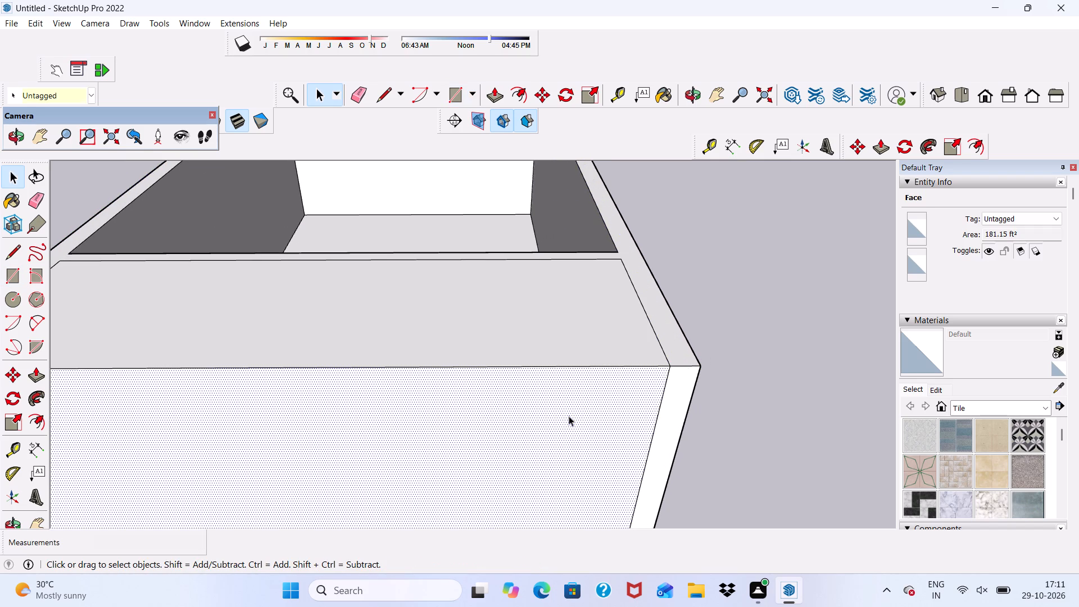
pyautogui.press('Delete')
# Push/Pull the top face over the small front room up 3" to form a slab.
pyautogui.scroll(-3, 569, 416)
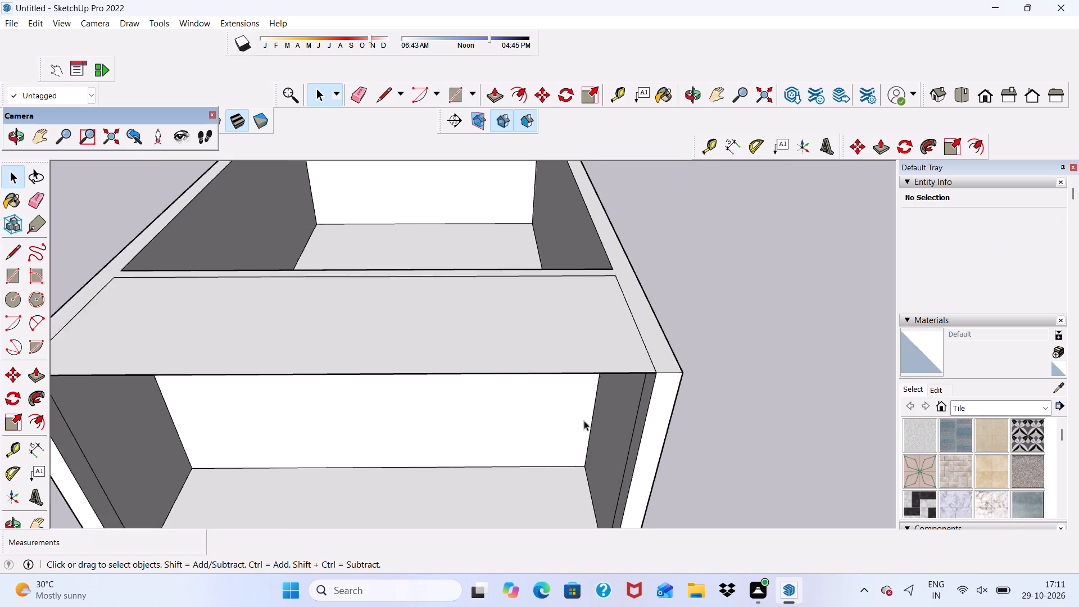
pyautogui.scroll(-2, 584, 420)
pyautogui.moveTo(609, 432); pyautogui.dragTo(607, 351, button='middle')
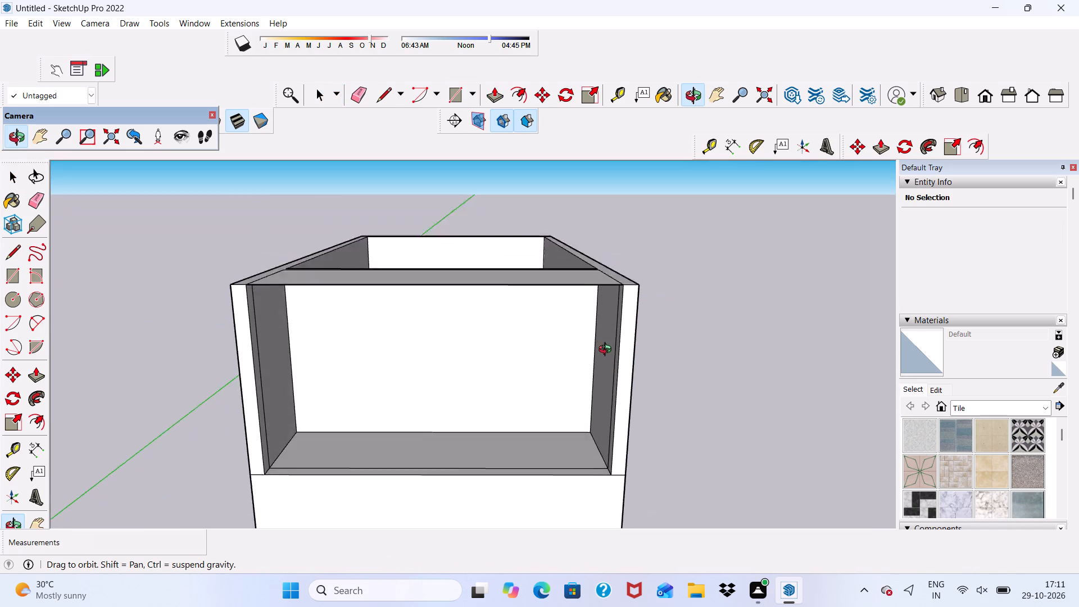
pyautogui.moveTo(607, 351); pyautogui.dragTo(590, 444, button='middle')
pyautogui.scroll(1, 570, 418)
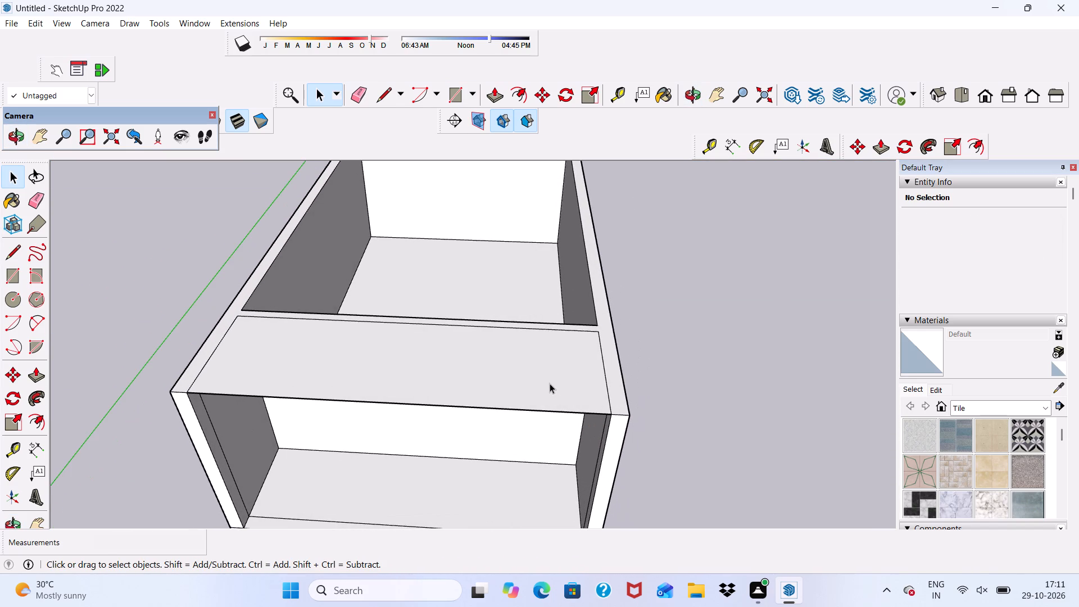
pyautogui.click(550, 383)
pyautogui.click(496, 98)
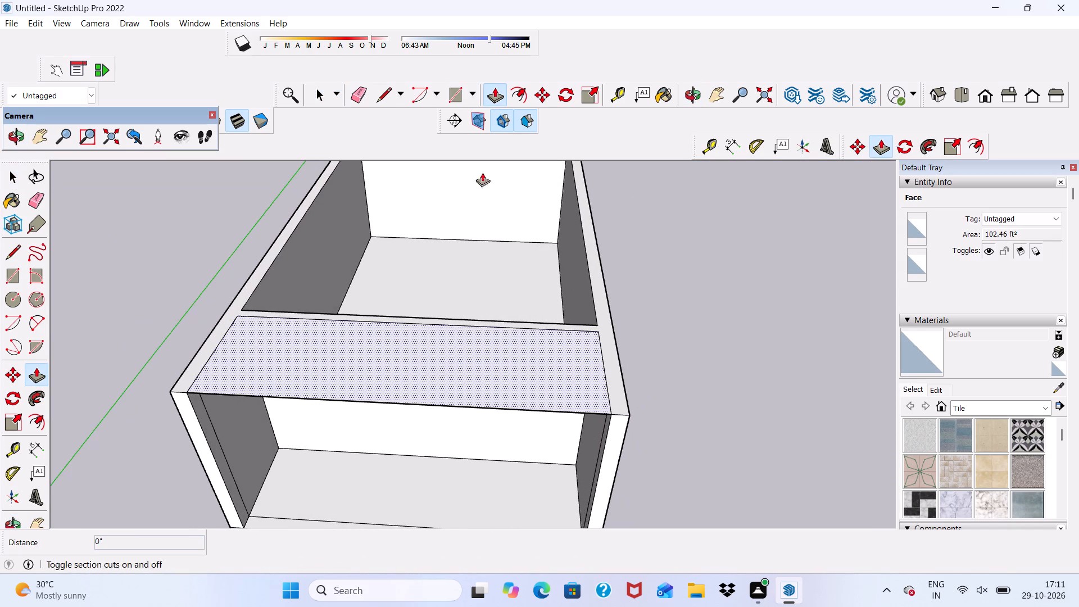
pyautogui.click(445, 368)
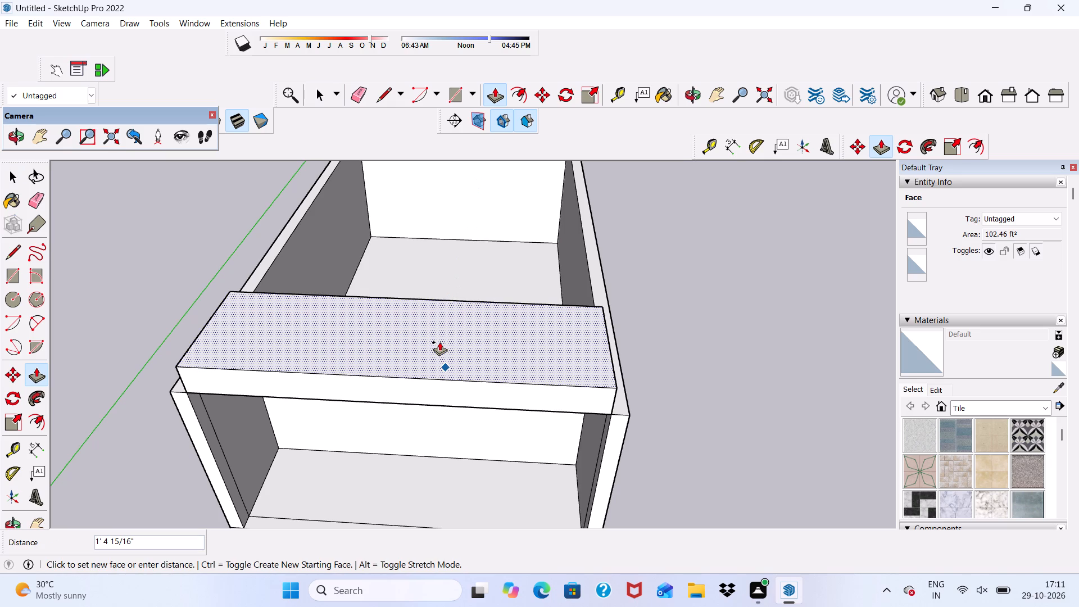
pyautogui.press('3')
pyautogui.hotkey('shift', '"')
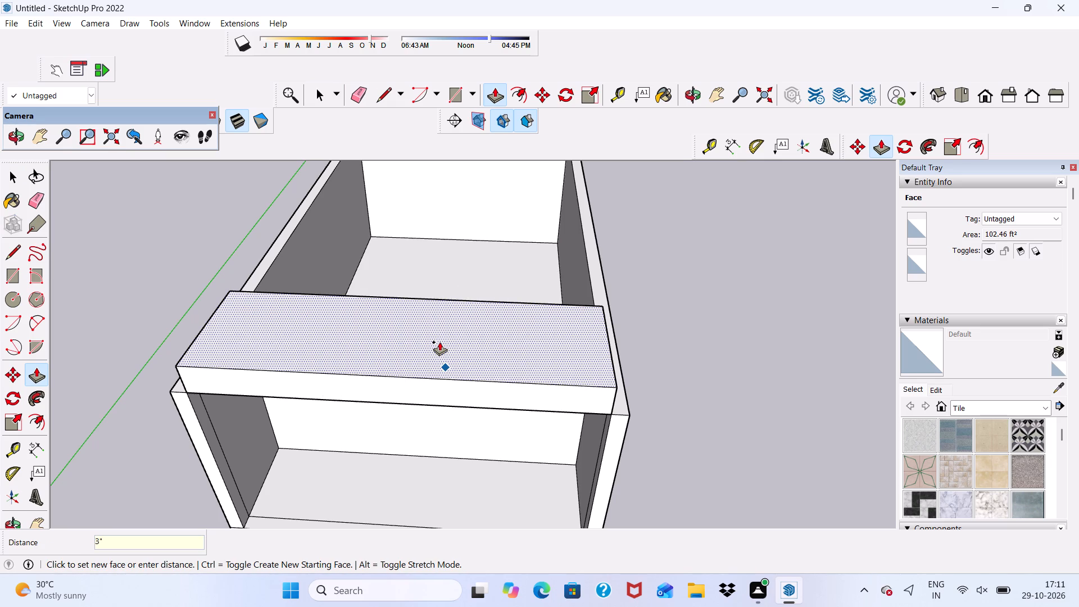
pyautogui.press('Return')
# Pull the slab's rear edge face 6" across the partition top to the large room's inner edge.
pyautogui.scroll(-5, 444, 336)
pyautogui.moveTo(444, 336); pyautogui.dragTo(0, 418, button='middle')
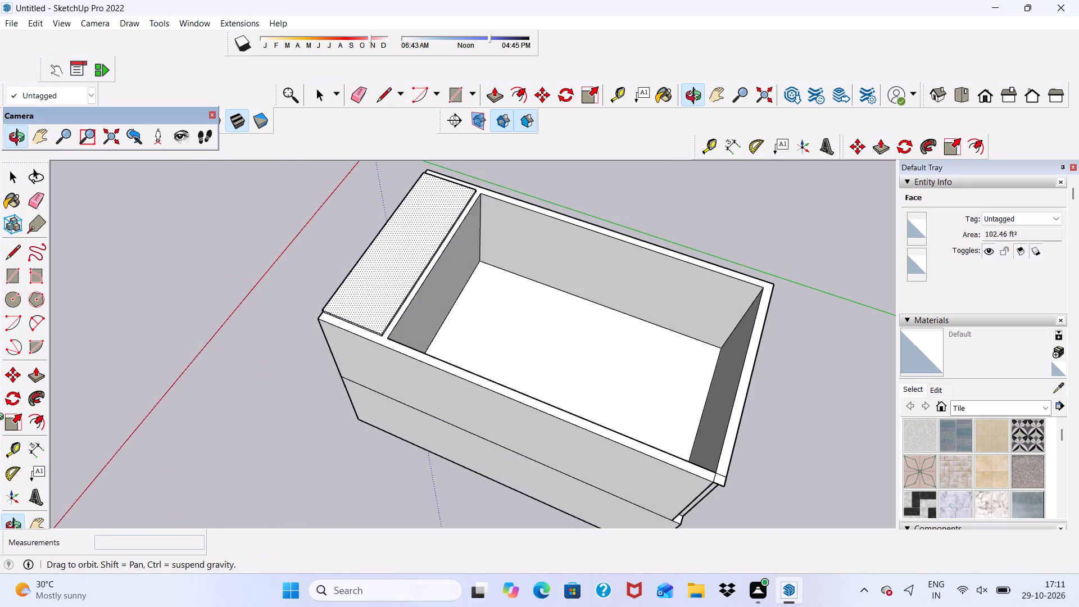
pyautogui.moveTo(0, 418); pyautogui.dragTo(12, 413, button='middle')
pyautogui.scroll(20, 400, 316)
pyautogui.scroll(2, 400, 316)
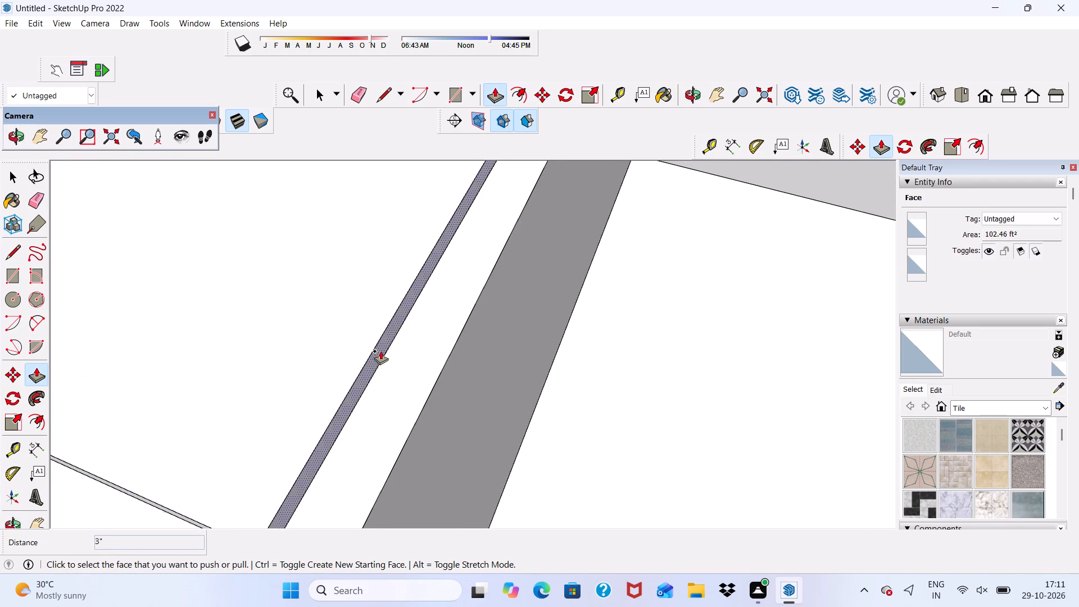
pyautogui.click(378, 352)
pyautogui.scroll(-1, 468, 314)
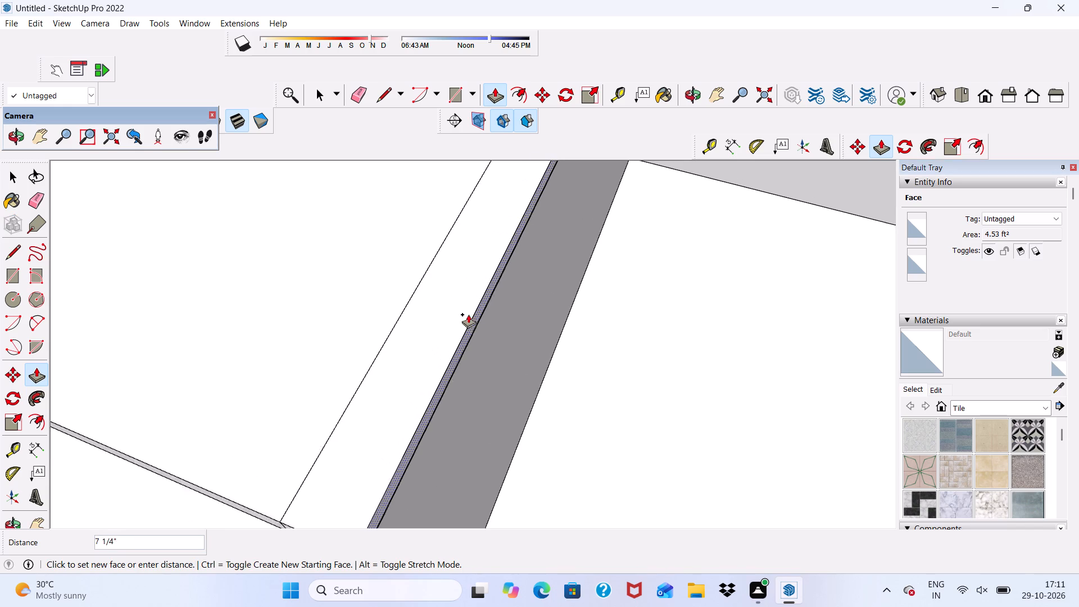
pyautogui.scroll(-2, 468, 314)
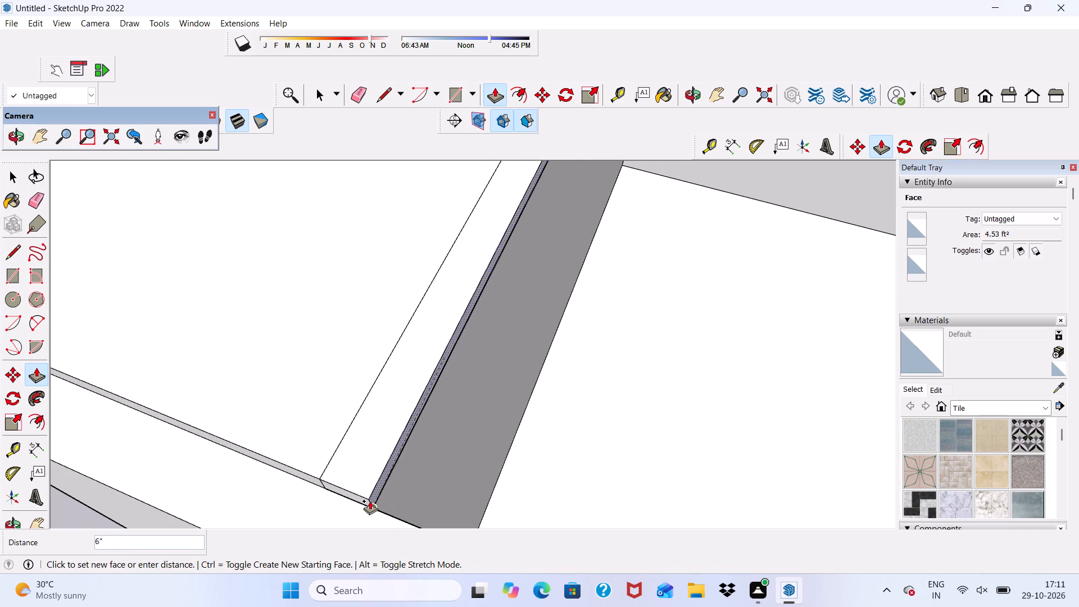
pyautogui.click(376, 508)
# Pull the slab's edge face 26' 7 9/16" over the large room up to the rear wall's inner face.
pyautogui.scroll(-4, 346, 379)
pyautogui.moveTo(391, 446); pyautogui.dragTo(348, 350, button='middle')
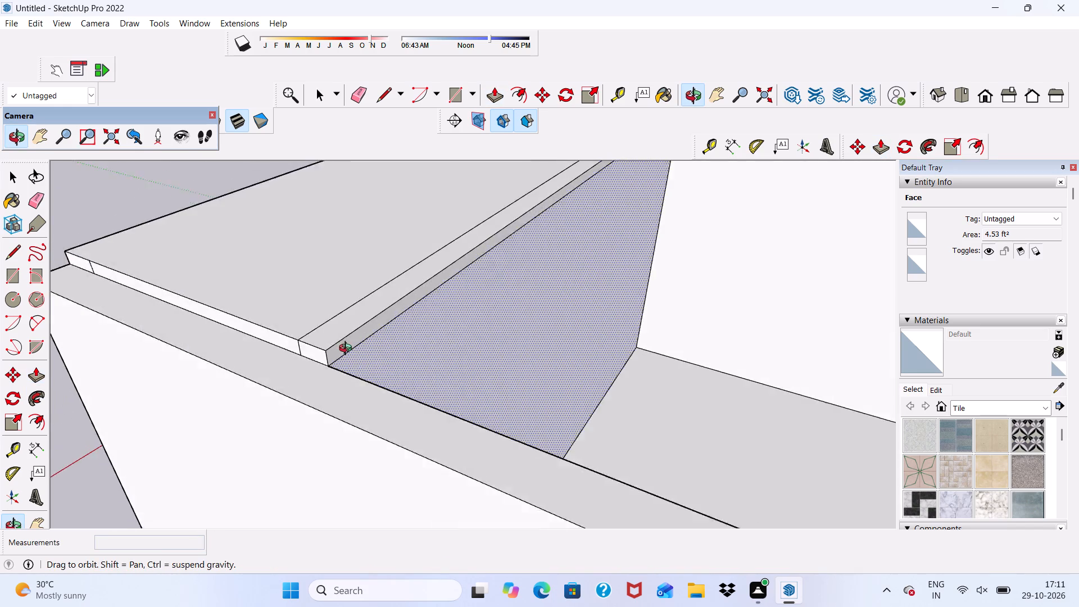
pyautogui.moveTo(348, 350); pyautogui.dragTo(326, 357, button='middle')
pyautogui.scroll(4, 326, 357)
pyautogui.click(321, 339)
pyautogui.scroll(-5, 392, 388)
pyautogui.scroll(-2, 291, 364)
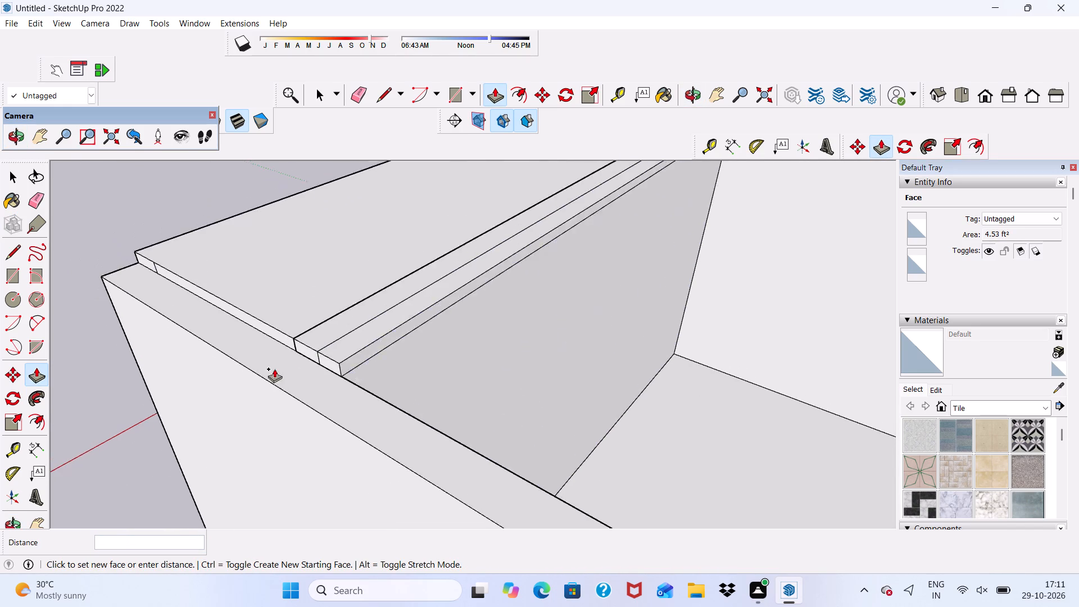
pyautogui.scroll(-4, 274, 369)
pyautogui.scroll(-6, 285, 302)
pyautogui.scroll(-5, 331, 282)
pyautogui.scroll(-4, 376, 286)
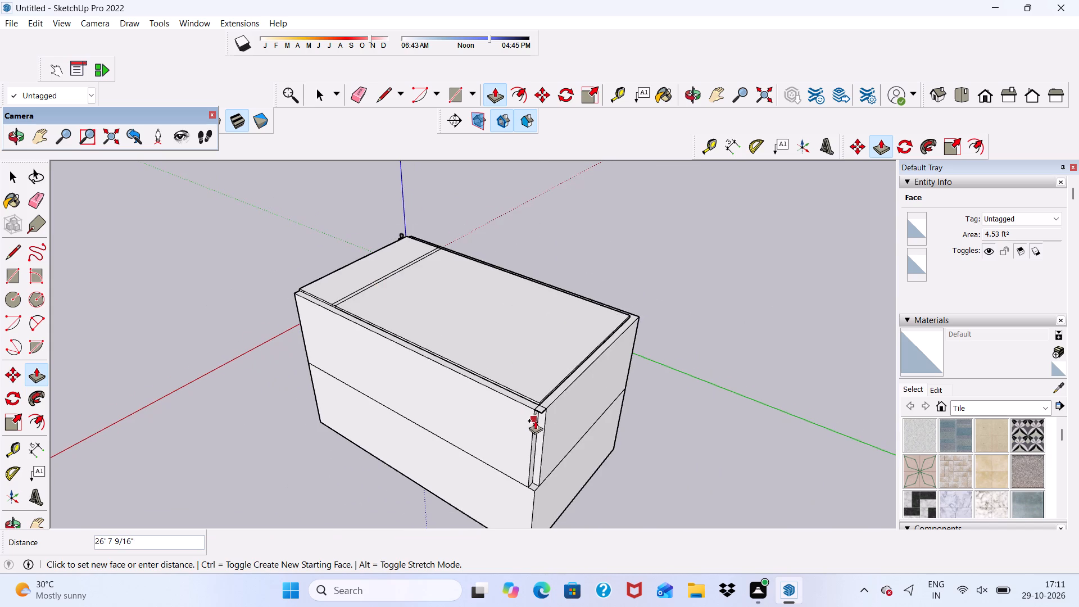
pyautogui.scroll(5, 535, 420)
pyautogui.click(535, 420)
# Pull the narrow recessed wall face out 9" to fill the notch at the rear-right corner.
pyautogui.scroll(10, 545, 401)
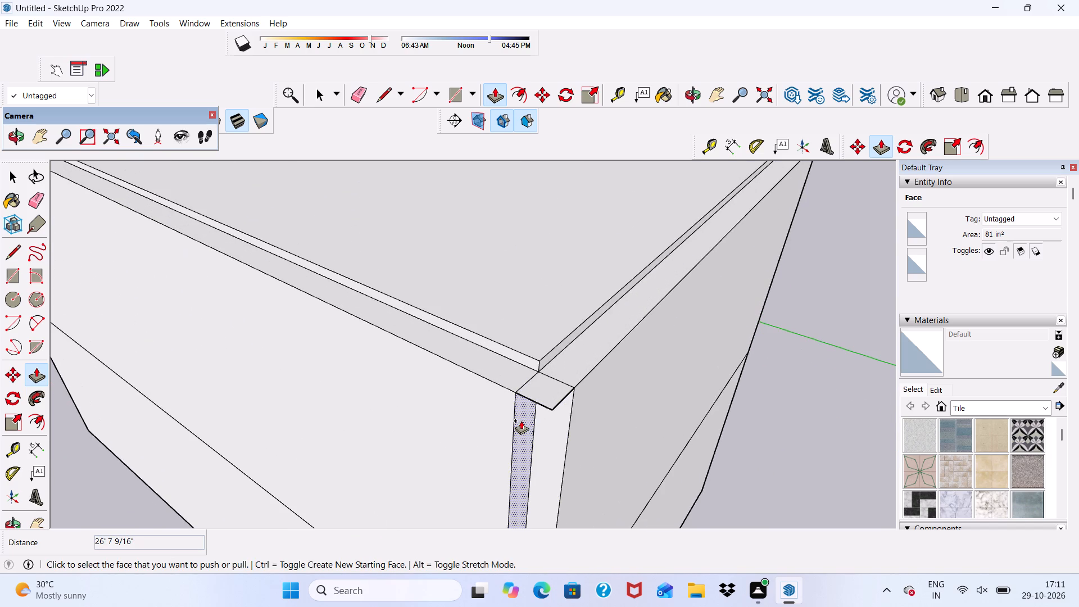
pyautogui.click(521, 420)
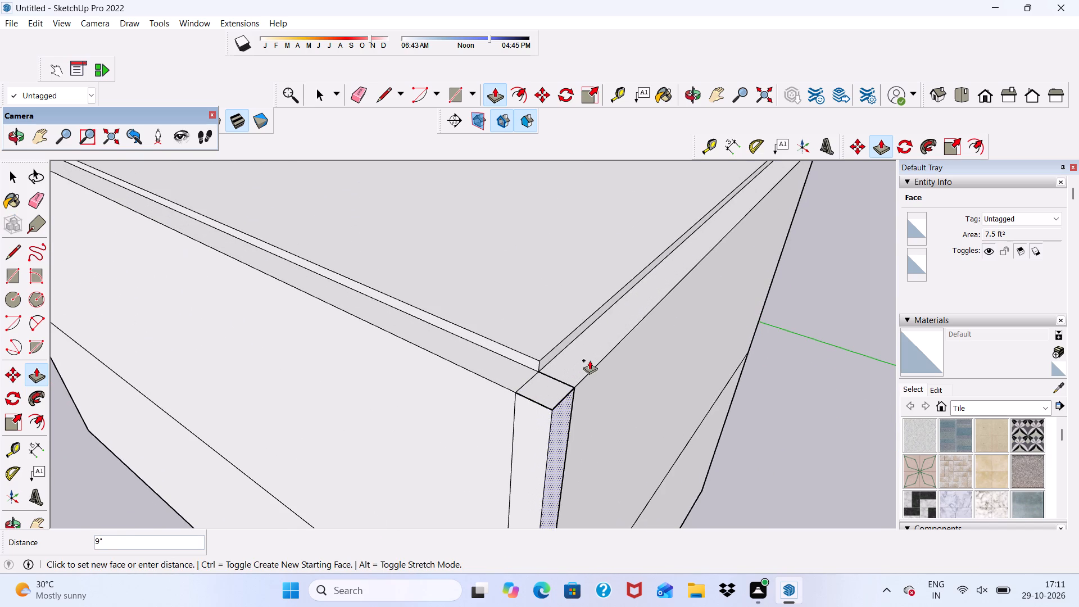
pyautogui.moveTo(597, 374); pyautogui.dragTo(353, 250, button='middle')
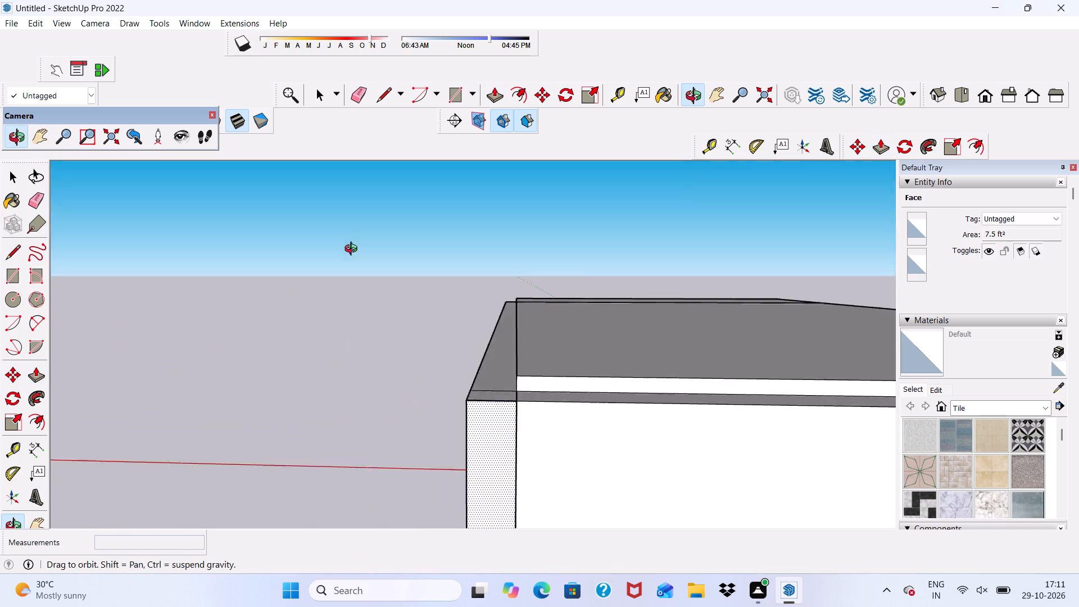
pyautogui.moveTo(353, 250); pyautogui.dragTo(330, 247, button='middle')
pyautogui.scroll(-1, 336, 260)
pyautogui.click(527, 410)
# Pull the slab's rear edge face 9" over the rear wall top to the wall's outer face.
pyautogui.scroll(-1, 514, 375)
pyautogui.moveTo(514, 375); pyautogui.dragTo(547, 479, button='middle')
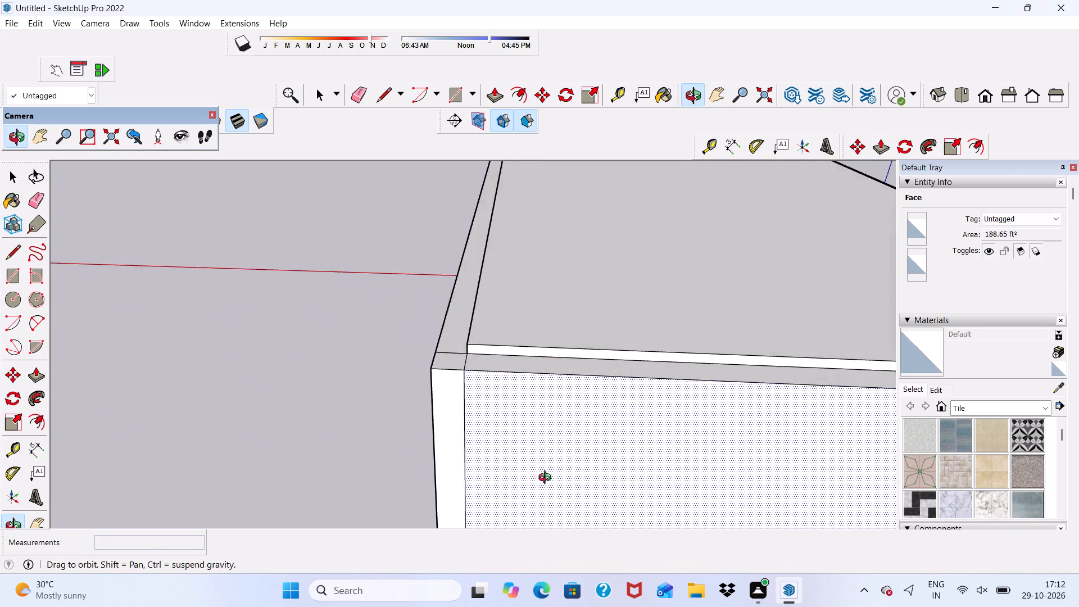
pyautogui.moveTo(547, 479); pyautogui.dragTo(548, 482, button='middle')
pyautogui.scroll(-1, 548, 482)
pyautogui.scroll(9, 474, 348)
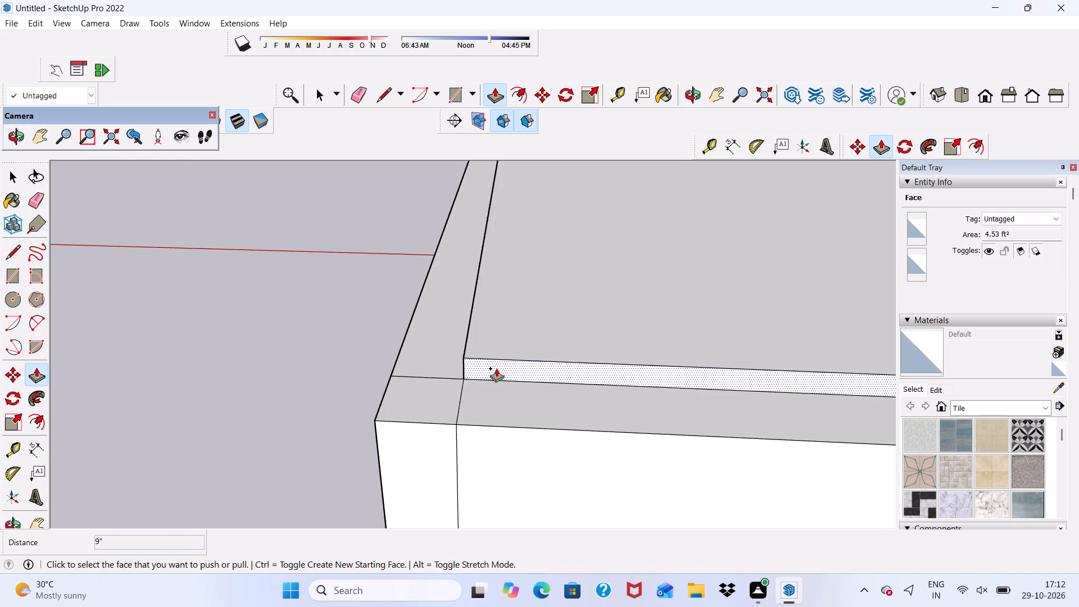
pyautogui.click(496, 368)
pyautogui.click(376, 420)
# Pull the slab's edge faces at the rear-right corner and beside the large room 9" to the right wall's outer face.
pyautogui.moveTo(382, 409); pyautogui.dragTo(383, 409, button='middle')
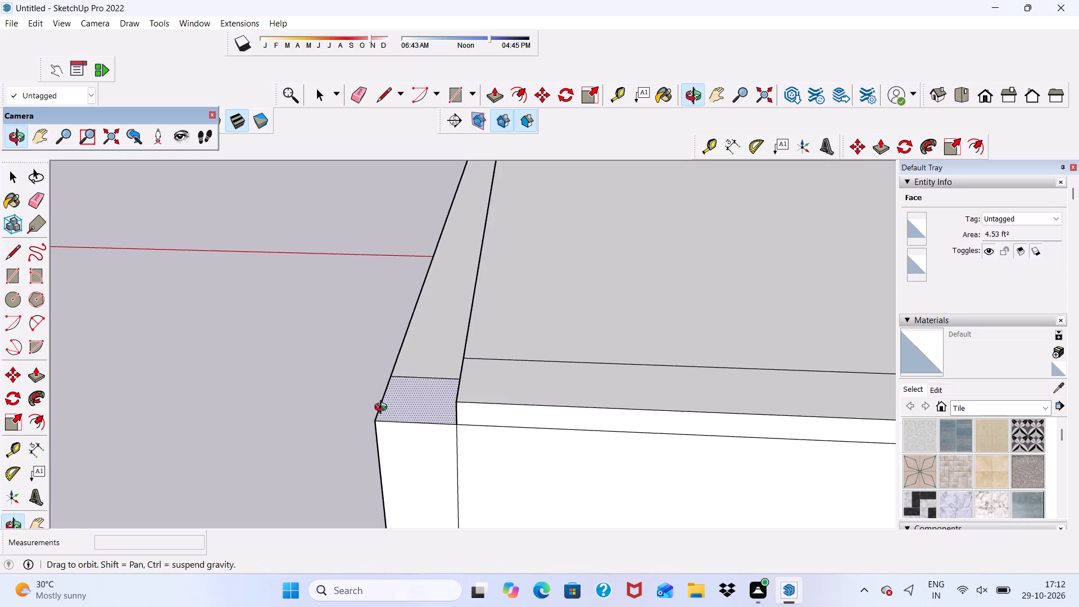
pyautogui.moveTo(383, 409); pyautogui.dragTo(732, 392, button='middle')
pyautogui.click(492, 379)
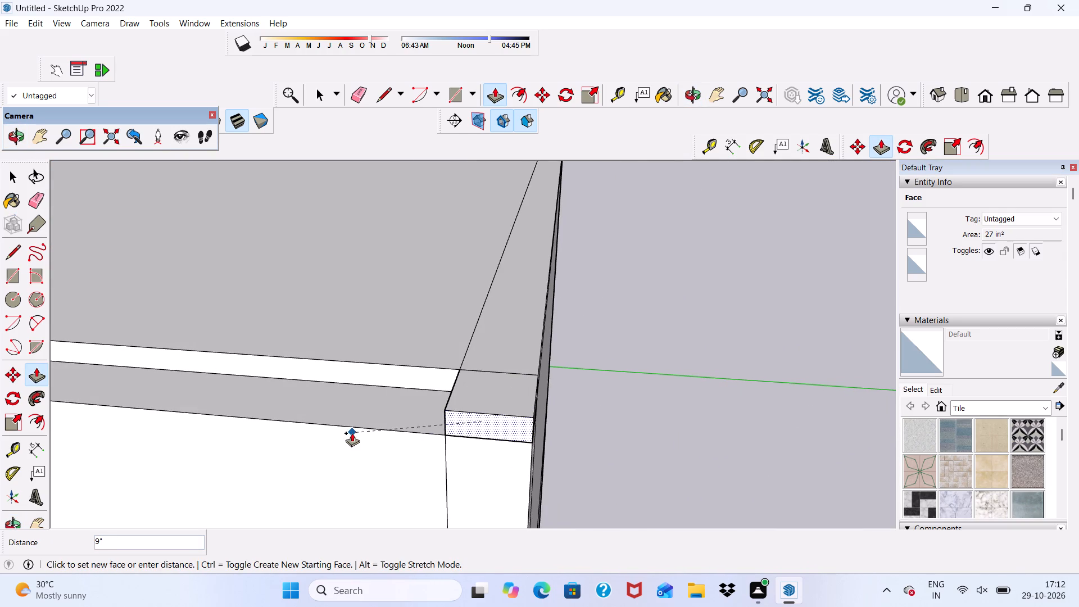
pyautogui.click(351, 431)
pyautogui.scroll(-3, 366, 402)
pyautogui.scroll(3, 386, 365)
pyautogui.click(375, 380)
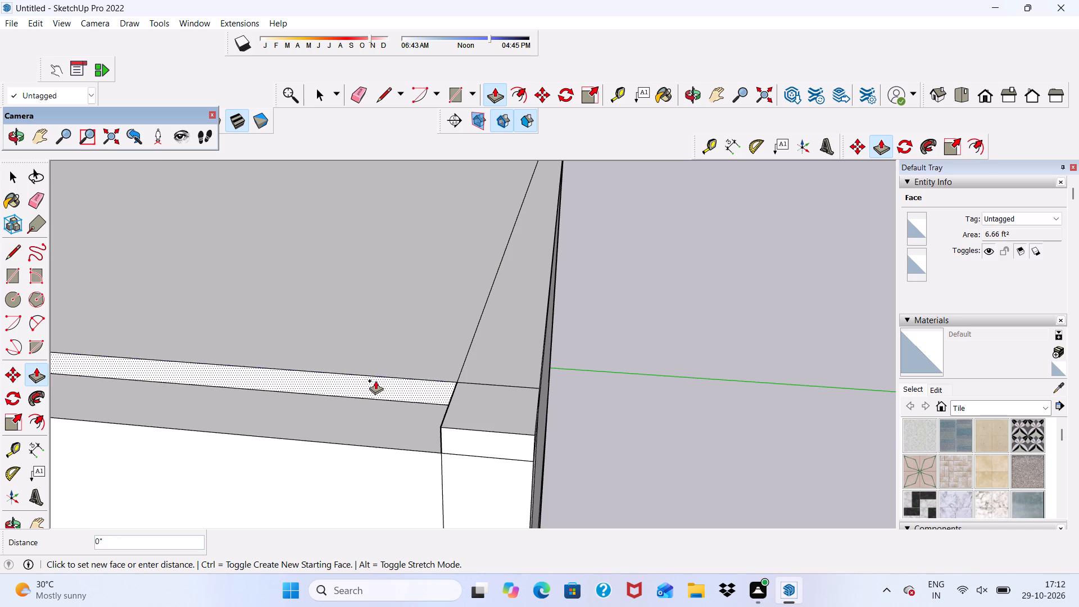
pyautogui.click(492, 433)
# Pull the slab's edge faces at the partition end, small room and front-right corner 9" to the right wall's outer face.
pyautogui.scroll(-19, 535, 380)
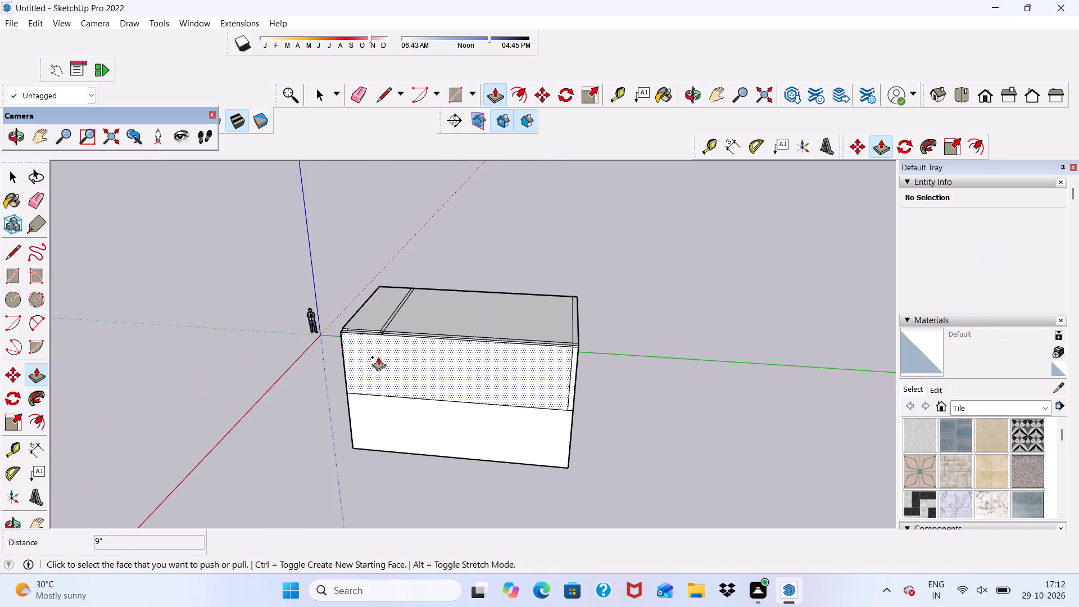
pyautogui.scroll(6, 332, 327)
pyautogui.moveTo(403, 347); pyautogui.dragTo(479, 409, button='middle')
pyautogui.scroll(16, 491, 404)
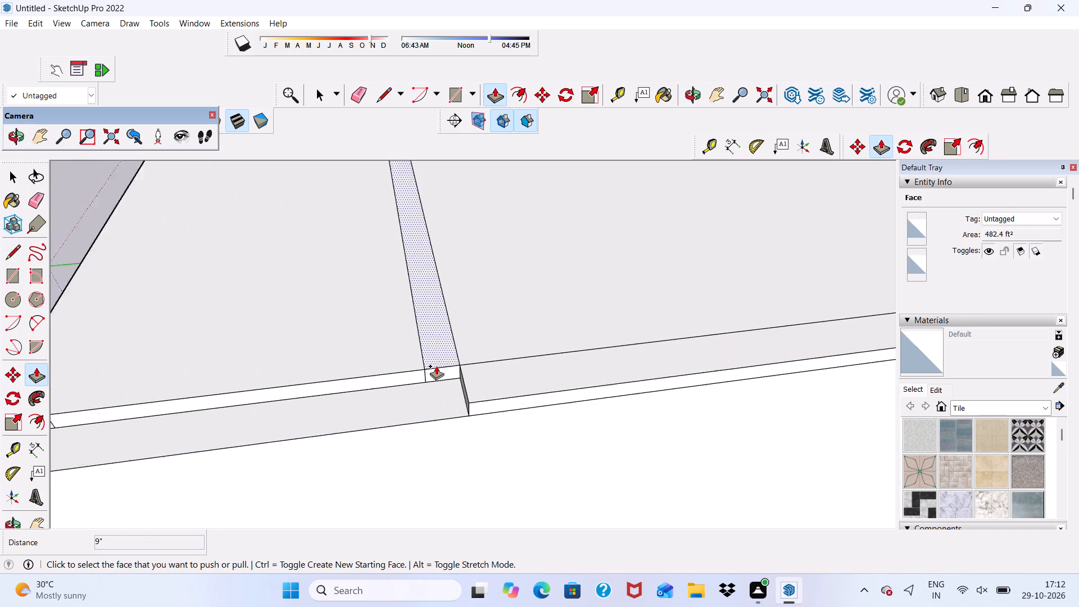
pyautogui.scroll(1, 436, 366)
pyautogui.click(436, 369)
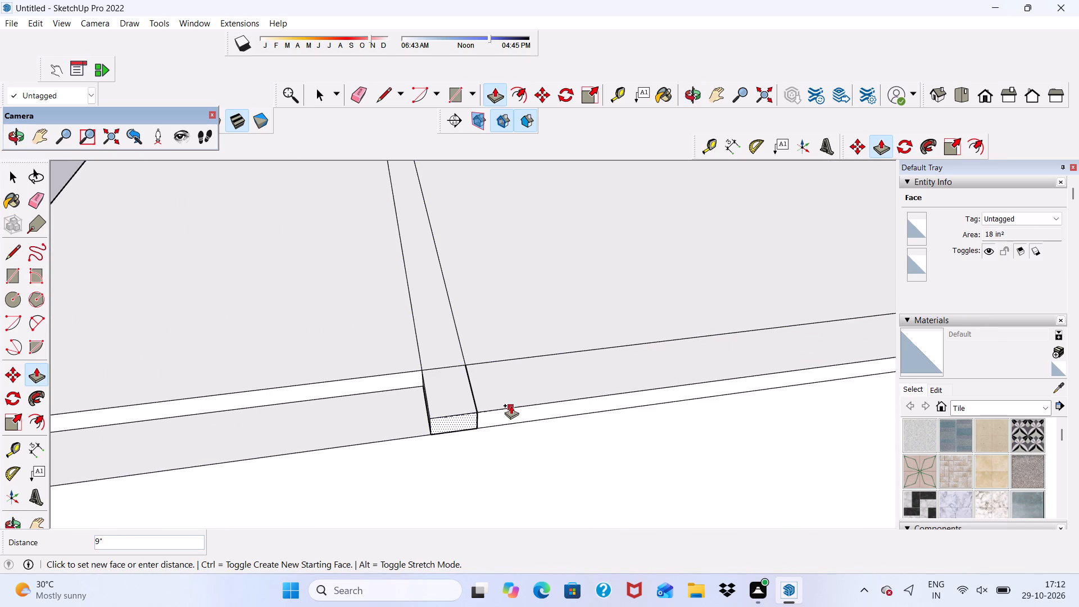
pyautogui.click(500, 411)
pyautogui.scroll(1, 329, 378)
pyautogui.click(327, 384)
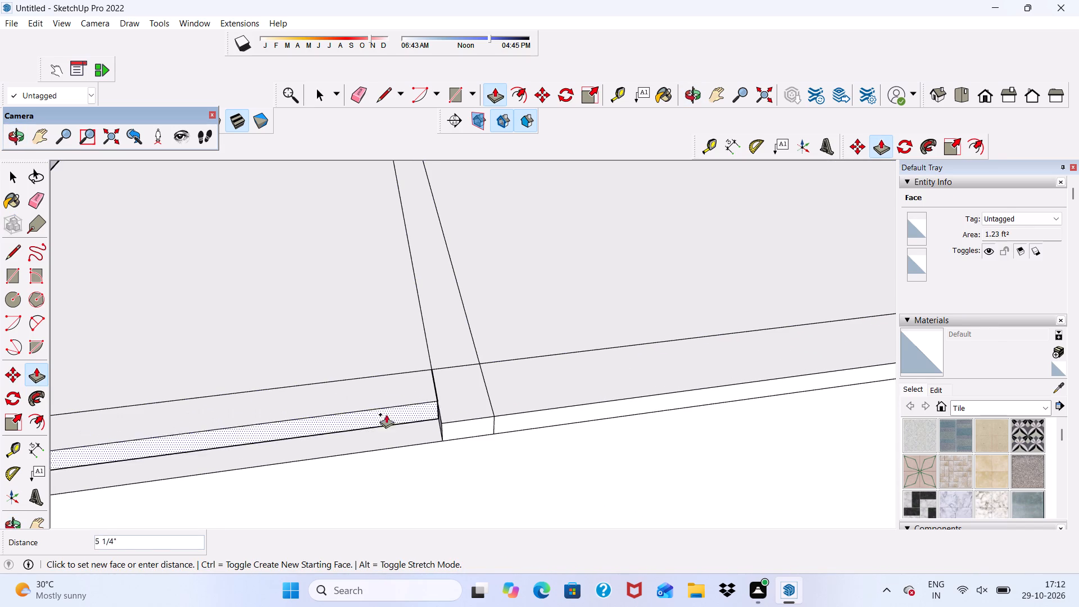
pyautogui.click(469, 420)
pyautogui.scroll(-8, 557, 341)
pyautogui.scroll(6, 254, 402)
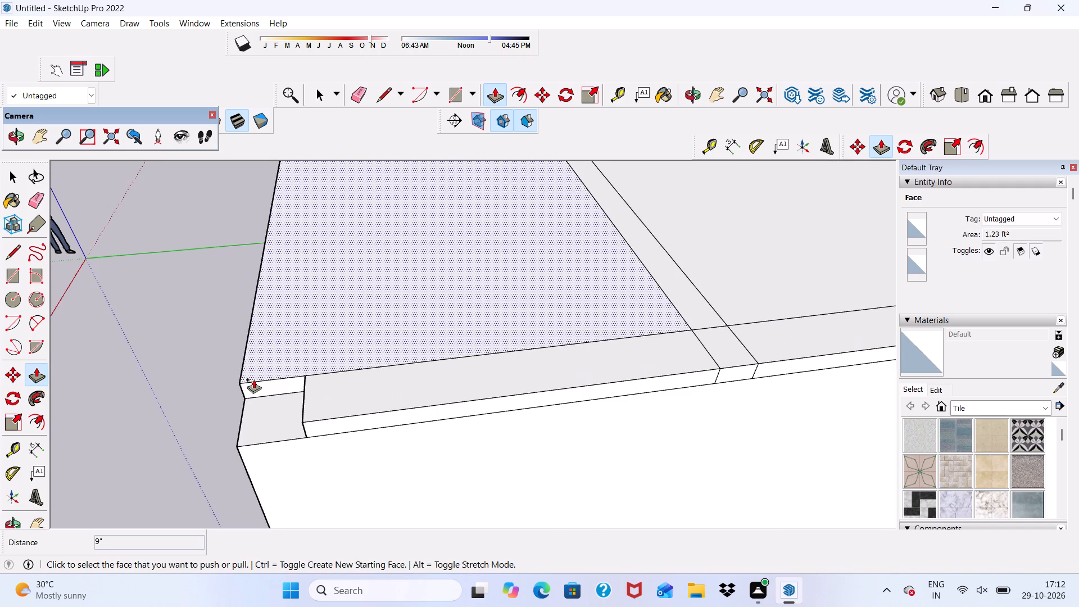
pyautogui.click(258, 384)
pyautogui.click(355, 416)
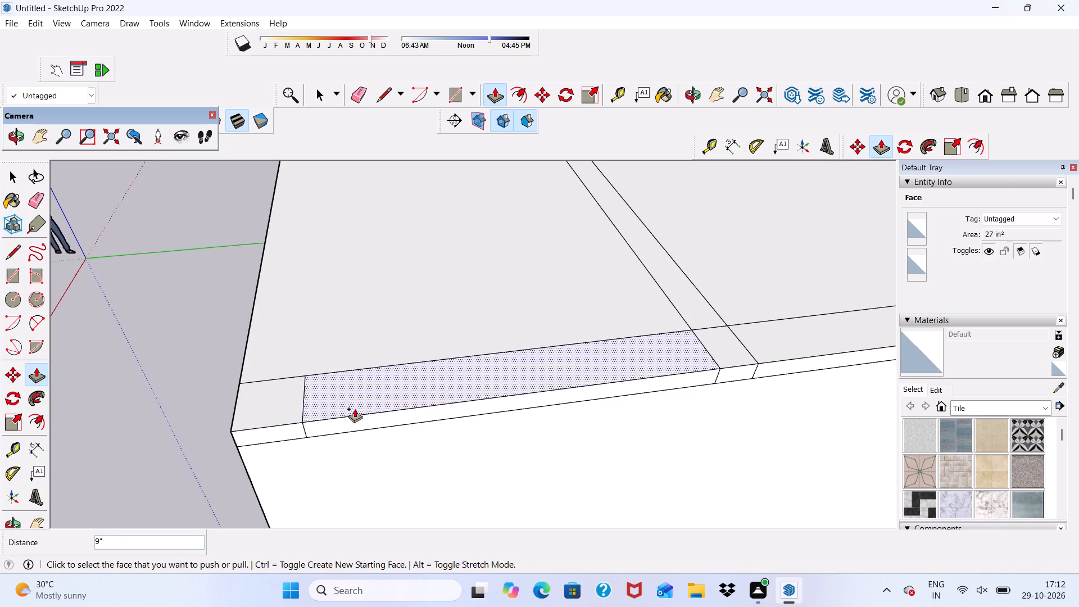
# Pull the slab's left edge faces at the small room, partition end and large room 9" to the left wall's outer face.
pyautogui.scroll(-12, 346, 399)
pyautogui.moveTo(309, 343); pyautogui.dragTo(868, 306, button='middle')
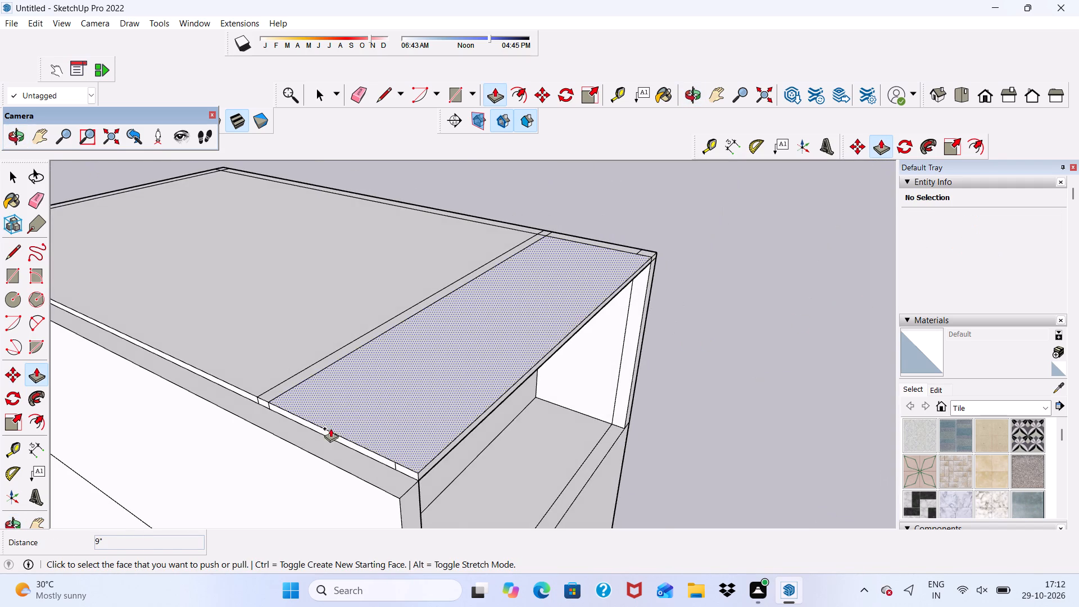
pyautogui.scroll(7, 330, 429)
pyautogui.scroll(-5, 310, 353)
pyautogui.moveTo(324, 447); pyautogui.dragTo(521, 433, button='middle')
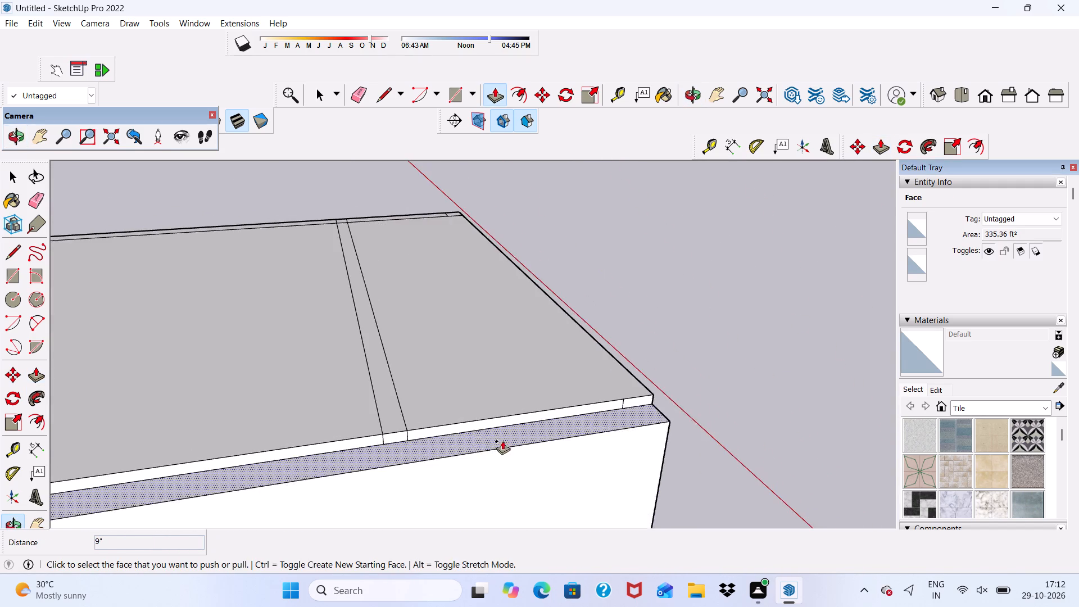
pyautogui.scroll(5, 443, 432)
pyautogui.click(441, 428)
pyautogui.click(347, 493)
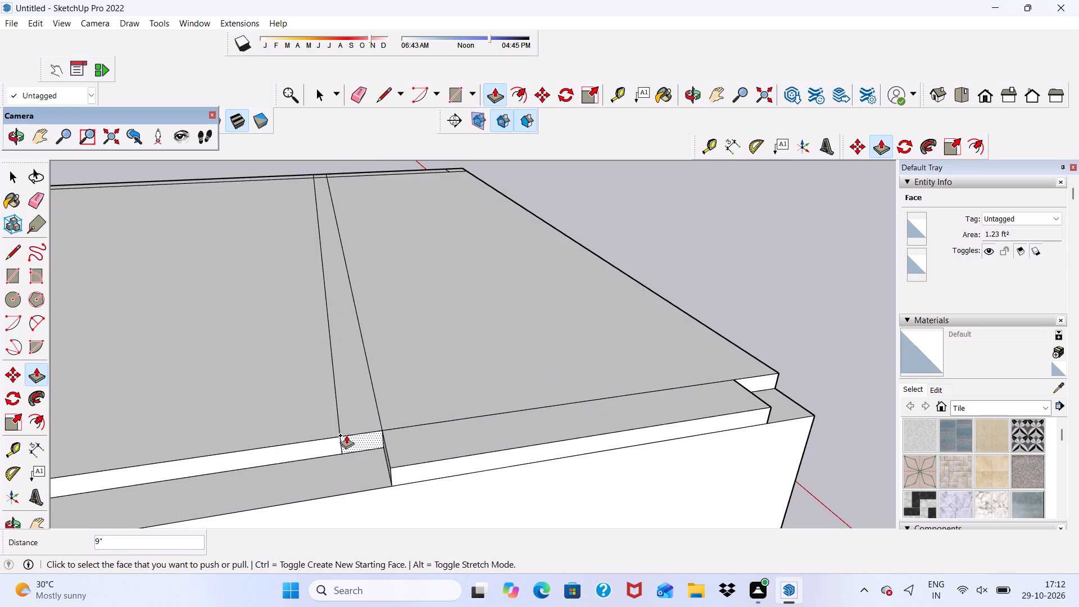
pyautogui.click(356, 438)
pyautogui.click(447, 468)
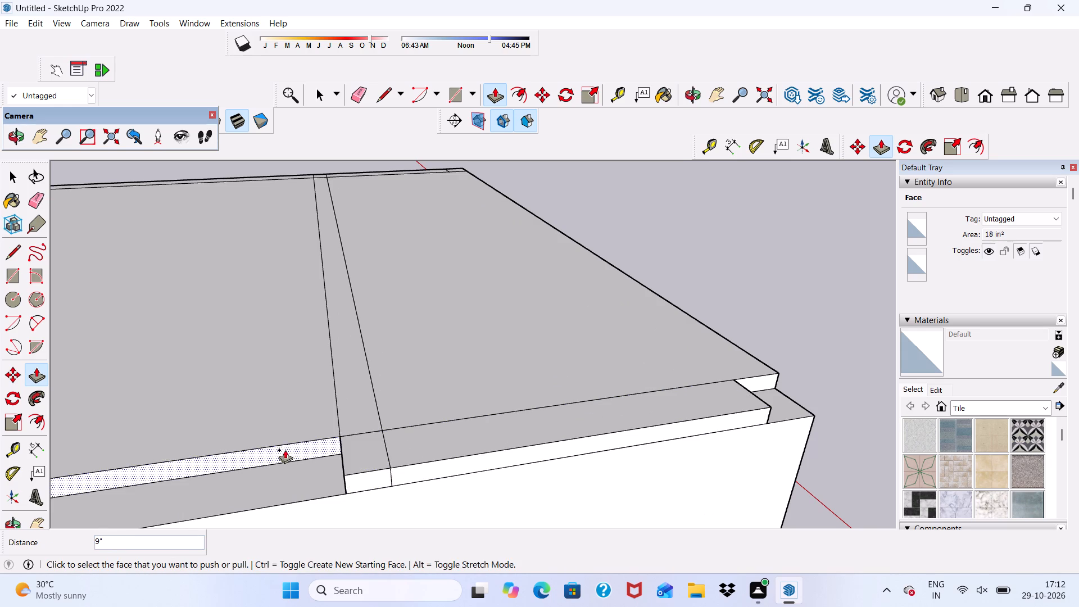
pyautogui.click(285, 450)
pyautogui.click(383, 475)
# Pull the slab's edge faces at the front-left and rear-left corners 9" to fill the notches over the left wall.
pyautogui.scroll(-13, 233, 420)
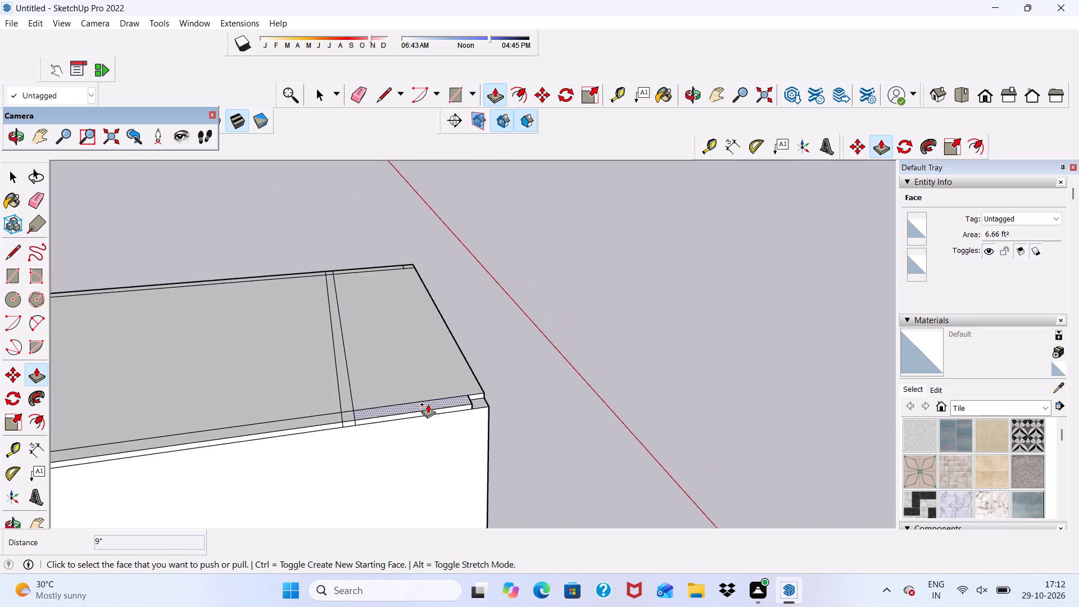
pyautogui.moveTo(428, 404); pyautogui.dragTo(306, 422, button='middle')
pyautogui.scroll(3, 356, 412)
pyautogui.scroll(10, 400, 400)
pyautogui.click(400, 384)
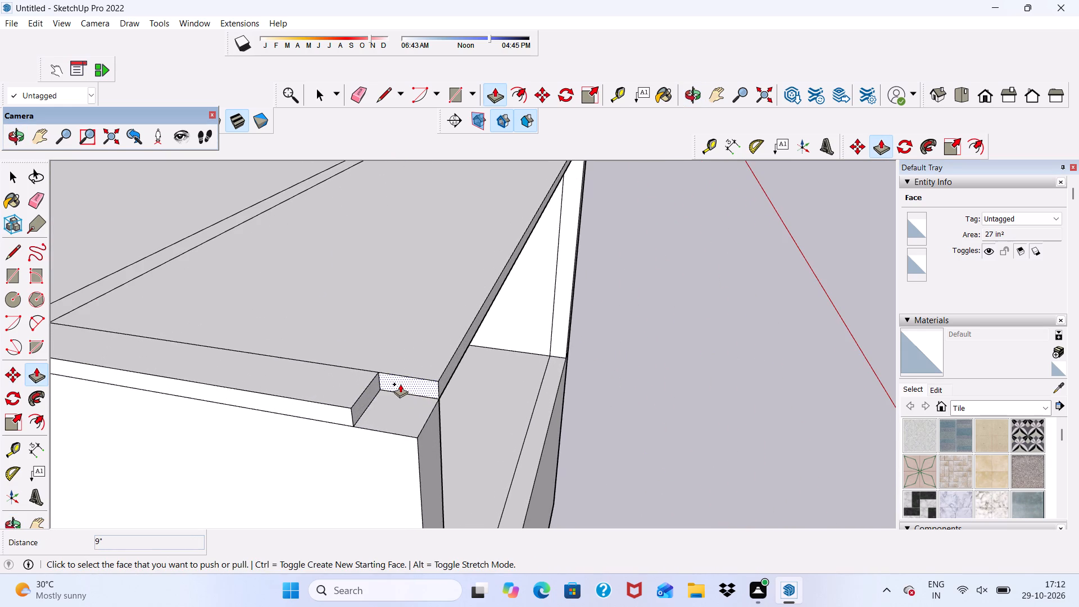
pyautogui.click(279, 418)
pyautogui.scroll(-17, 301, 405)
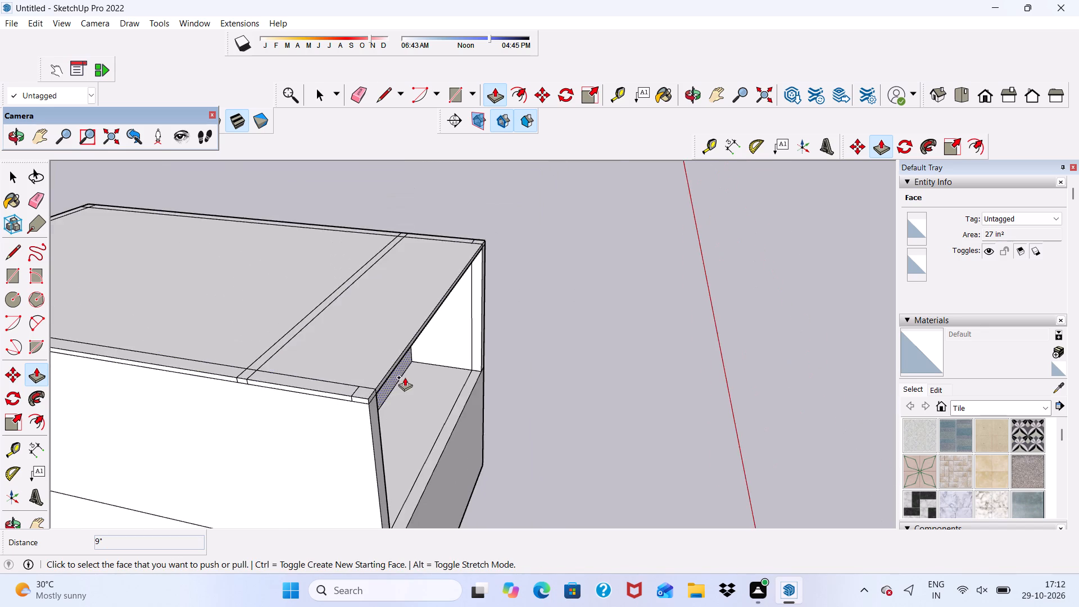
pyautogui.scroll(-4, 405, 377)
pyautogui.scroll(5, 181, 345)
pyautogui.moveTo(114, 366); pyautogui.dragTo(336, 339, button='middle')
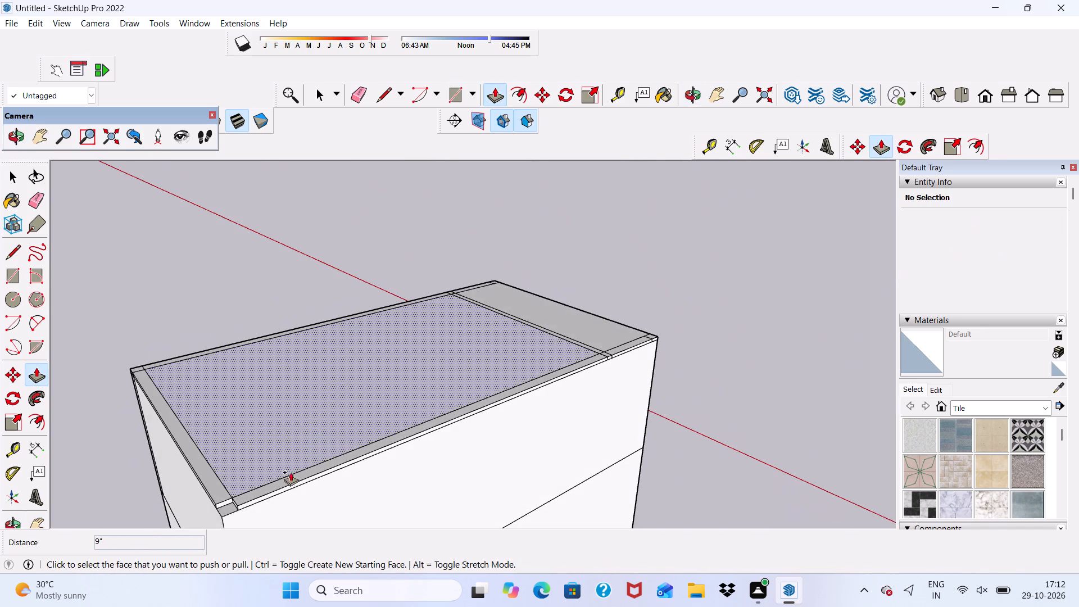
pyautogui.scroll(-5, 280, 350)
pyautogui.scroll(7, 222, 466)
pyautogui.scroll(3, 315, 395)
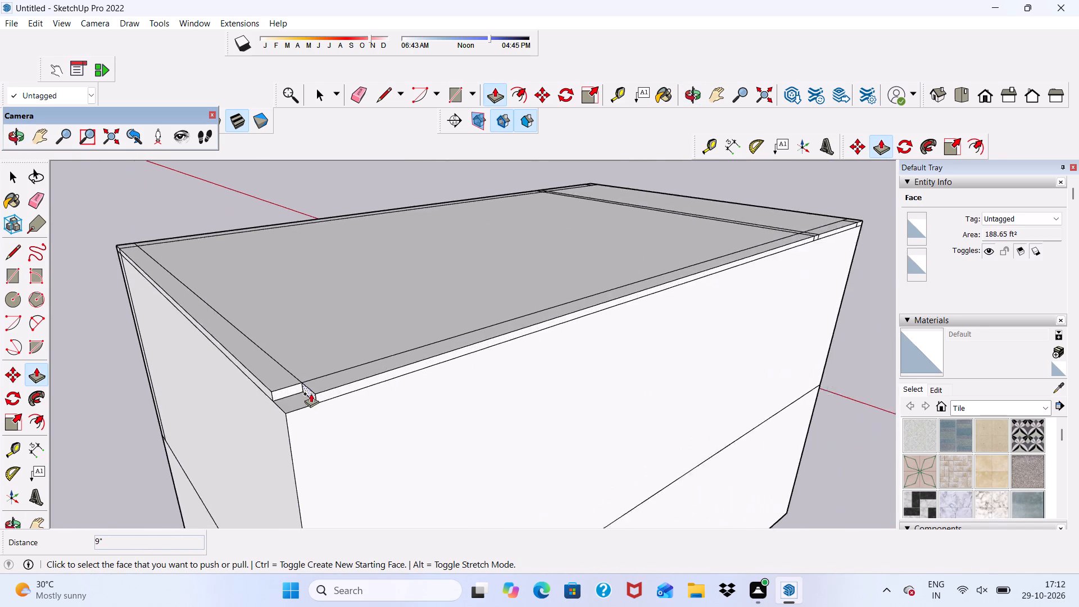
pyautogui.scroll(13, 311, 393)
pyautogui.click(256, 393)
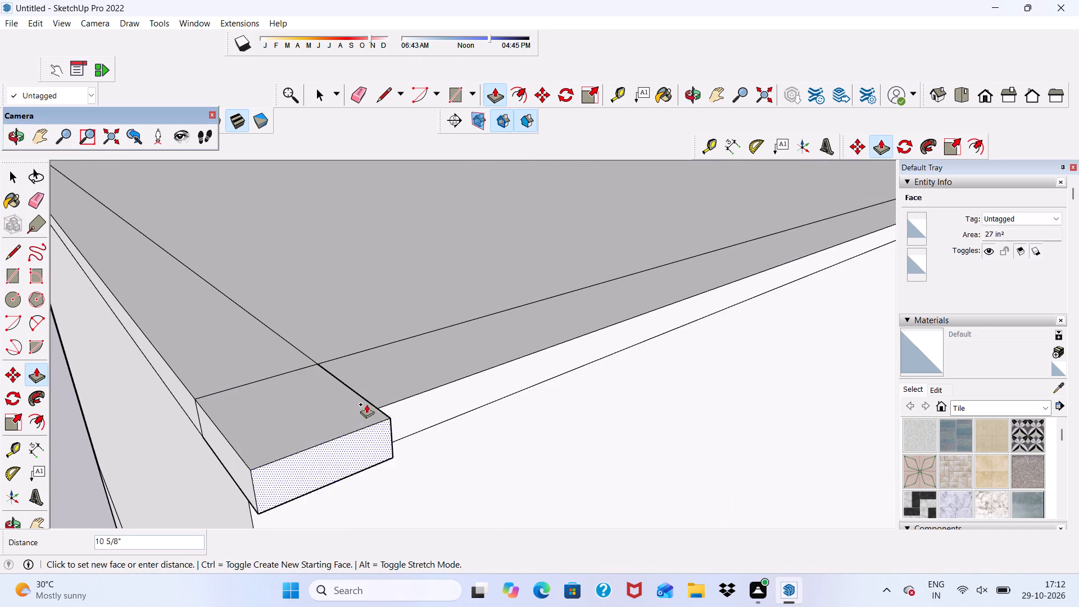
pyautogui.click(404, 398)
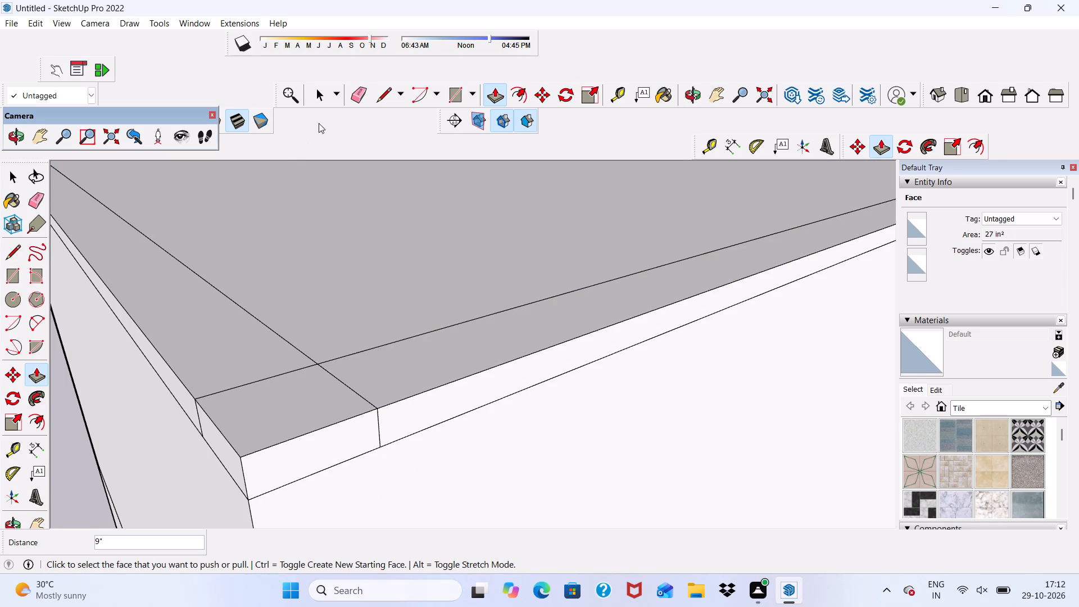
# Erase the seam lines on the slab's top and outer edges at the rear-left corner.
pyautogui.click(356, 92)
pyautogui.moveTo(230, 364); pyautogui.dragTo(297, 409)
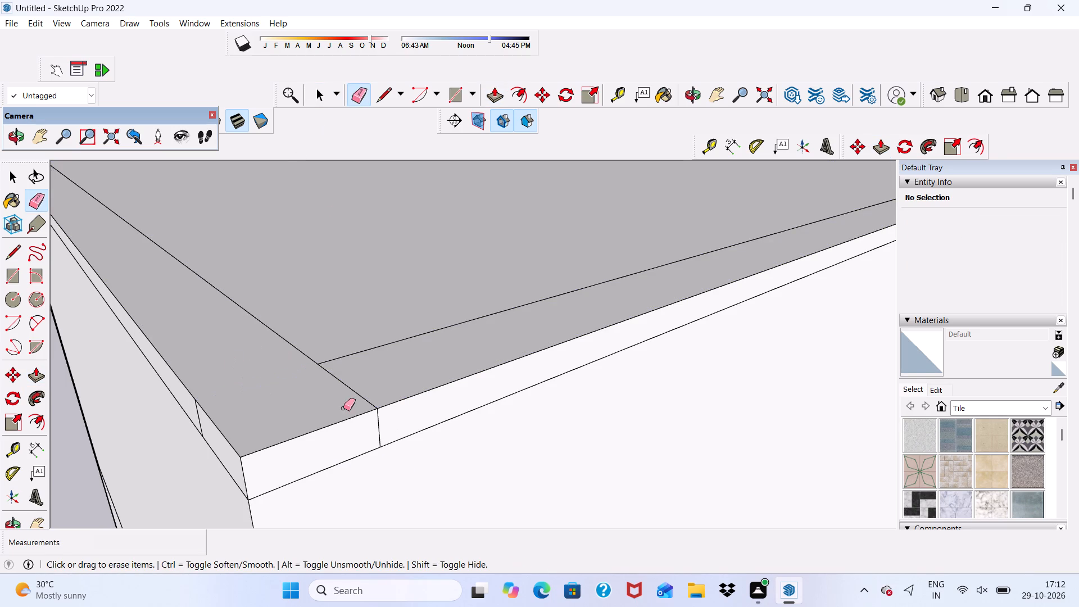
pyautogui.moveTo(349, 403); pyautogui.dragTo(375, 391)
pyautogui.click(379, 429)
pyautogui.moveTo(293, 436); pyautogui.dragTo(365, 404, button='middle')
pyautogui.scroll(1, 152, 469)
pyautogui.moveTo(173, 451); pyautogui.dragTo(182, 453)
# Erase the seam lines across the left wall strip and slab edge where the partition meets the left wall.
pyautogui.scroll(-7, 158, 430)
pyautogui.moveTo(353, 415); pyautogui.dragTo(80, 437, button='middle')
pyautogui.scroll(1, 92, 397)
pyautogui.scroll(-4, 86, 377)
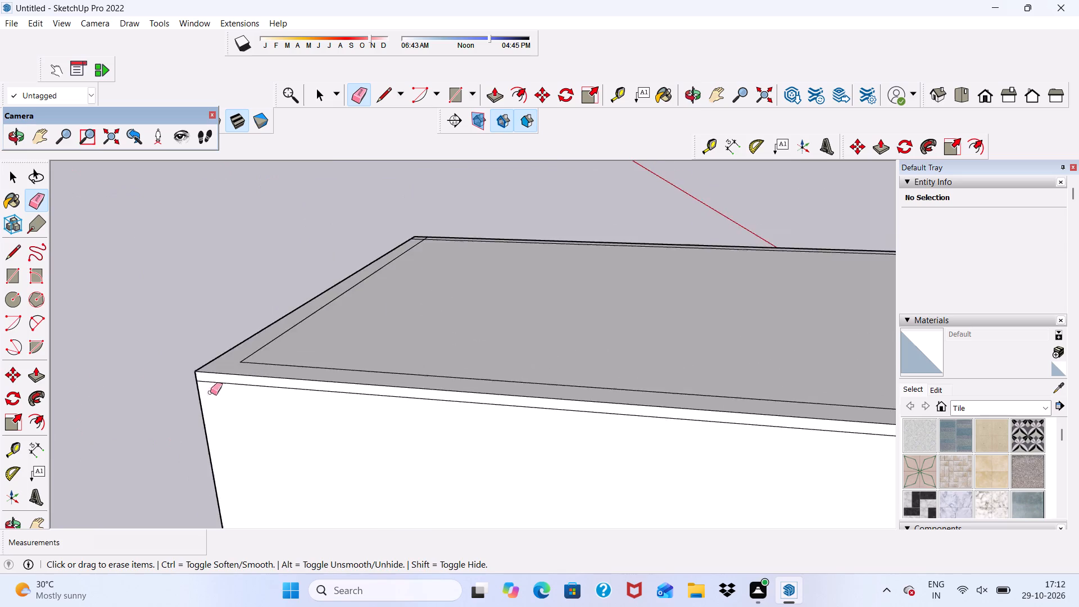
pyautogui.scroll(-7, 210, 392)
pyautogui.scroll(-5, 386, 348)
pyautogui.scroll(10, 832, 424)
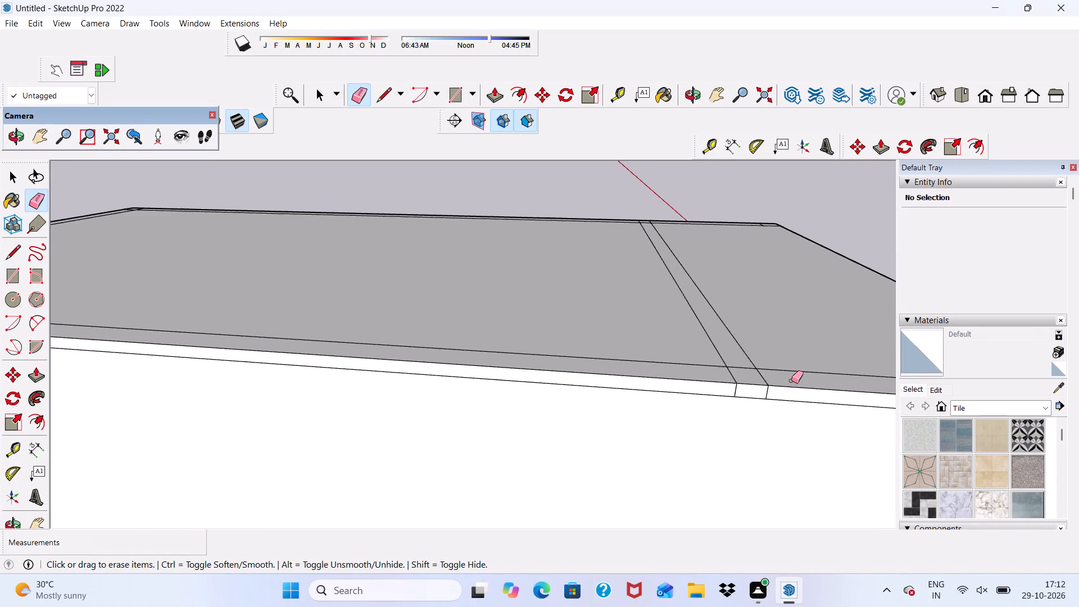
pyautogui.scroll(13, 791, 380)
pyautogui.moveTo(731, 418); pyautogui.dragTo(743, 413)
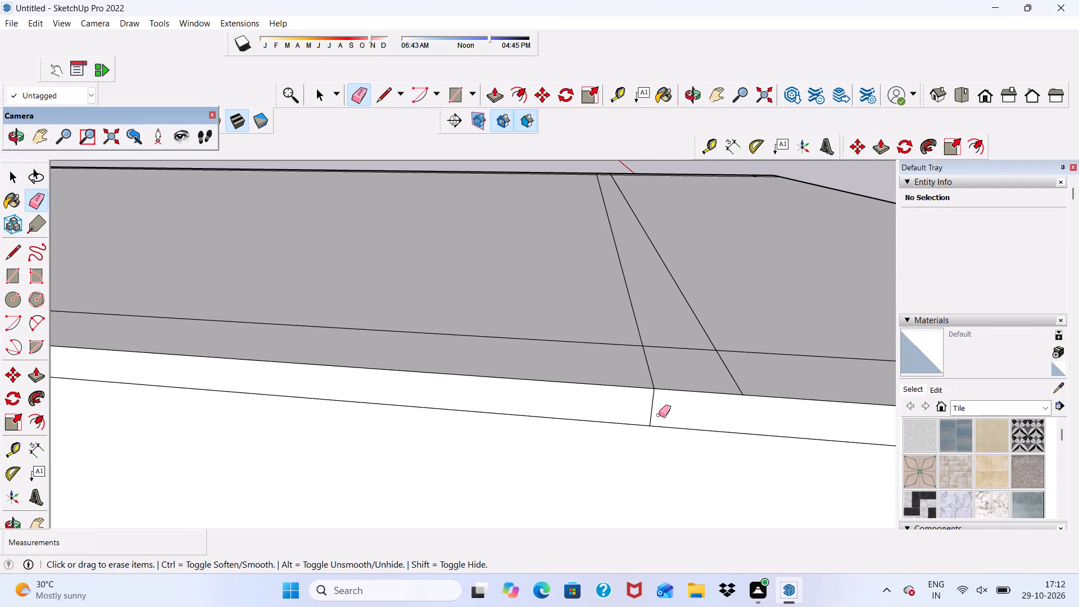
pyautogui.moveTo(629, 411); pyautogui.dragTo(660, 407)
pyautogui.moveTo(658, 371); pyautogui.dragTo(608, 366)
pyautogui.moveTo(640, 366); pyautogui.dragTo(678, 373)
pyautogui.moveTo(725, 373); pyautogui.dragTo(751, 373)
pyautogui.moveTo(675, 340); pyautogui.dragTo(675, 361)
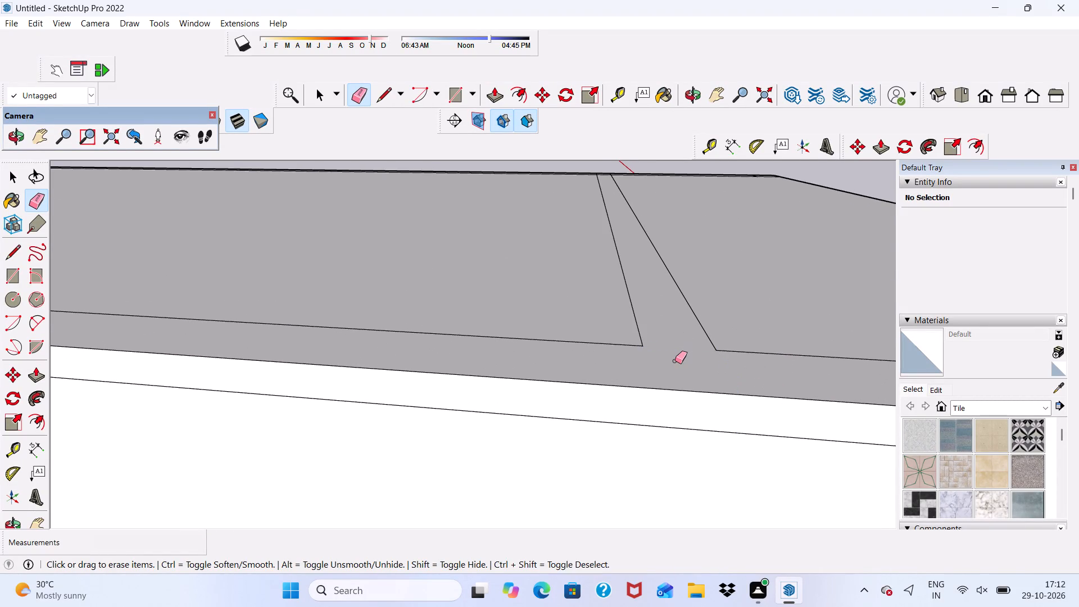
# Erase the seam lines on the slab's top and side edge at the front-left corner.
pyautogui.scroll(-13, 341, 332)
pyautogui.moveTo(434, 347); pyautogui.dragTo(333, 388, button='middle')
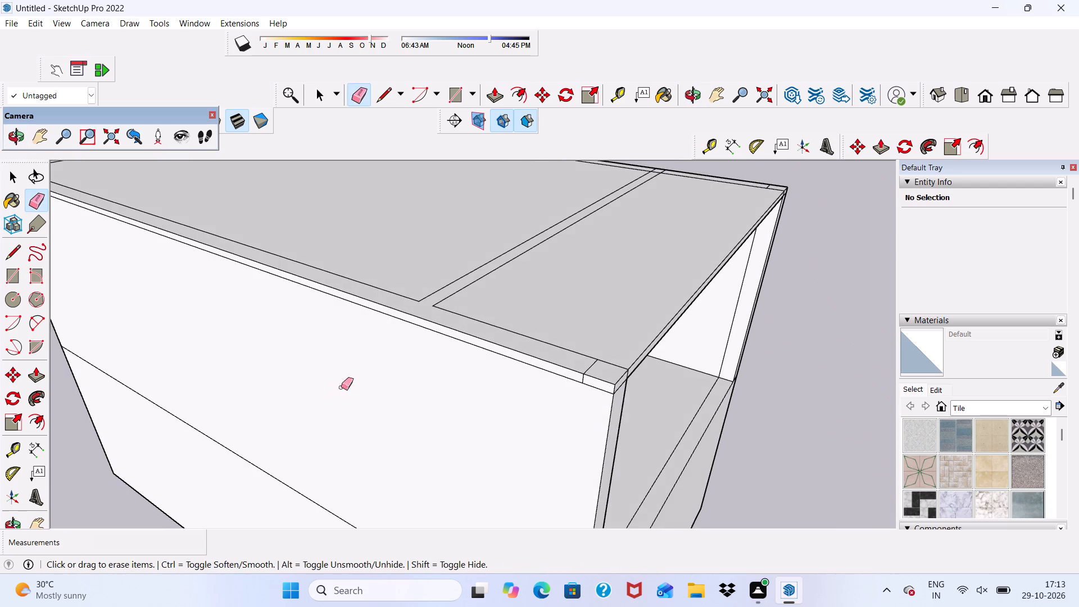
pyautogui.scroll(6, 587, 362)
pyautogui.moveTo(590, 361); pyautogui.dragTo(596, 366)
pyautogui.scroll(5, 594, 379)
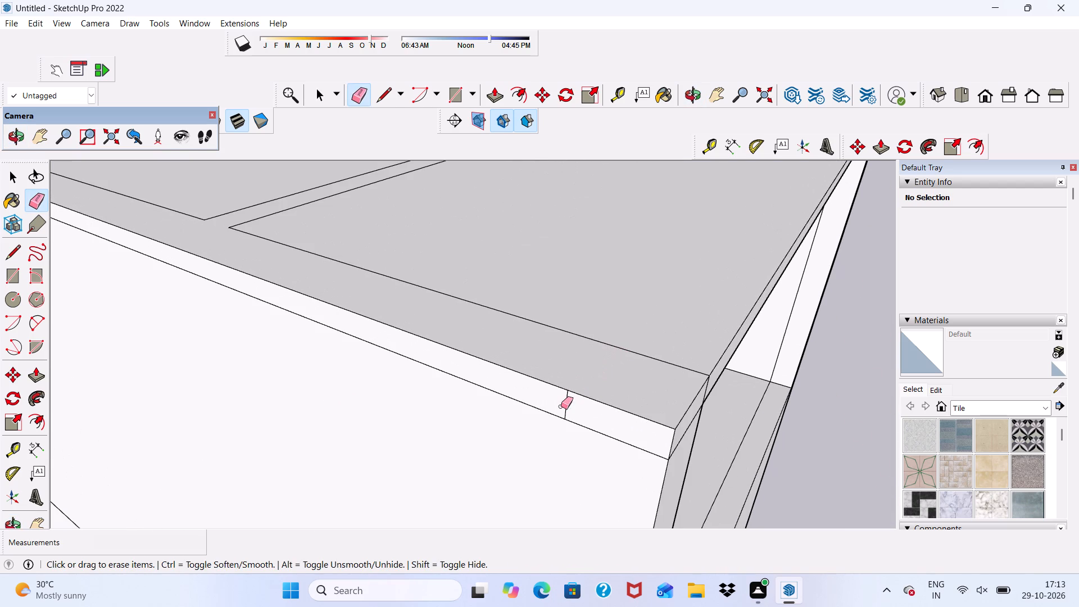
pyautogui.moveTo(561, 406); pyautogui.dragTo(567, 415)
# Erase the seam lines on the slab's top and side edge at the front-right corner.
pyautogui.scroll(-5, 502, 368)
pyautogui.moveTo(511, 413); pyautogui.dragTo(251, 357, button='middle')
pyautogui.scroll(-1, 251, 357)
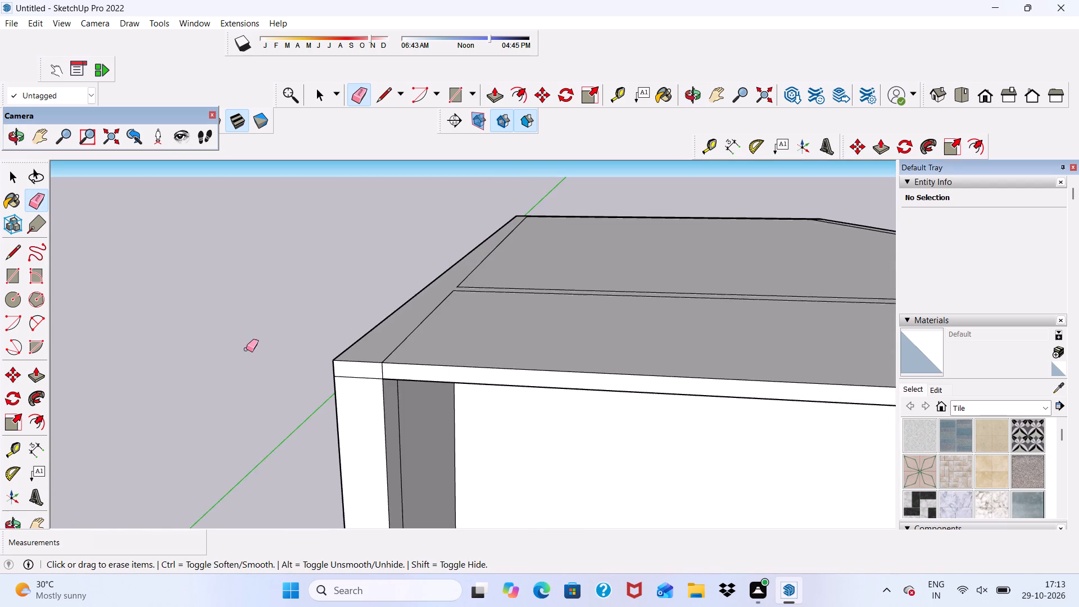
pyautogui.scroll(-12, 205, 322)
pyautogui.scroll(6, 476, 330)
pyautogui.moveTo(479, 332); pyautogui.dragTo(482, 348, button='middle')
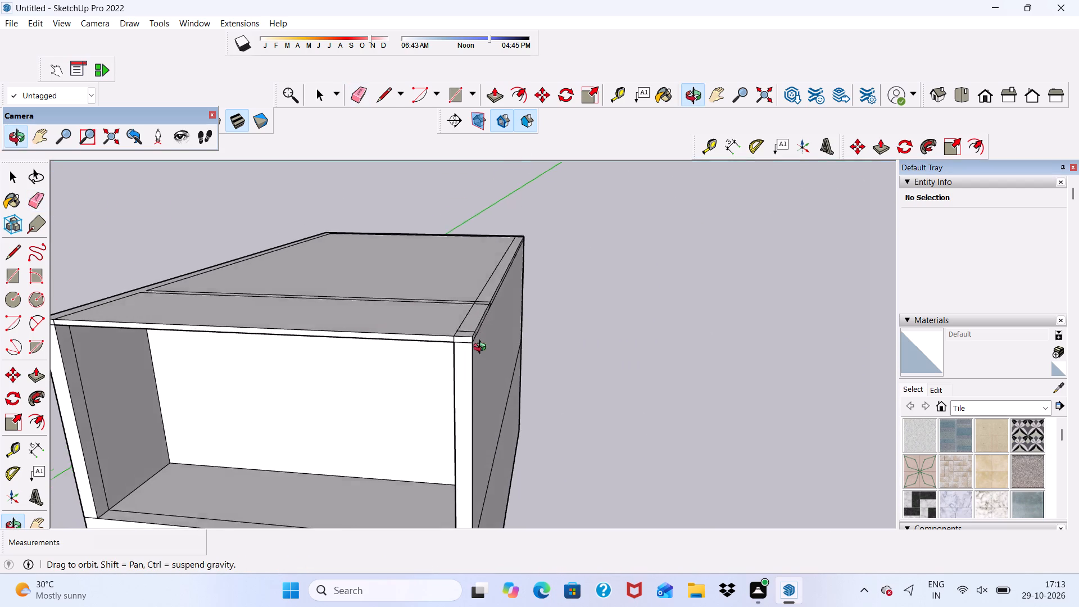
pyautogui.moveTo(482, 348); pyautogui.dragTo(426, 422, button='middle')
pyautogui.scroll(9, 435, 368)
pyautogui.moveTo(448, 363); pyautogui.dragTo(452, 373)
pyautogui.scroll(7, 509, 388)
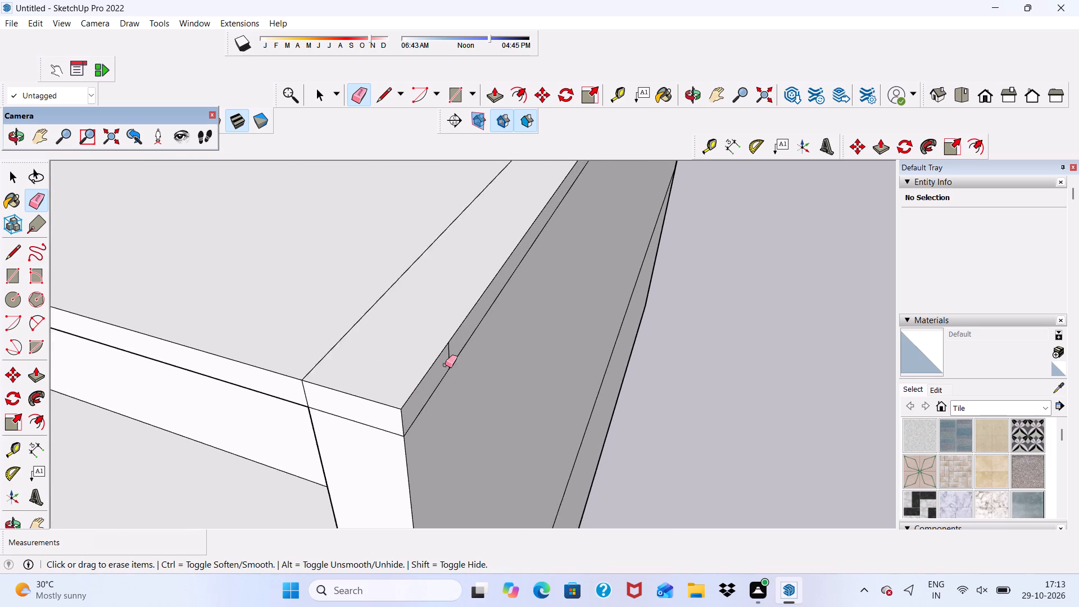
pyautogui.scroll(3, 445, 365)
pyautogui.moveTo(445, 357); pyautogui.dragTo(461, 344)
# Erase the seam lines across the right wall strip and slab edge where the partition meets the right wall.
pyautogui.scroll(-19, 445, 339)
pyautogui.scroll(3, 464, 289)
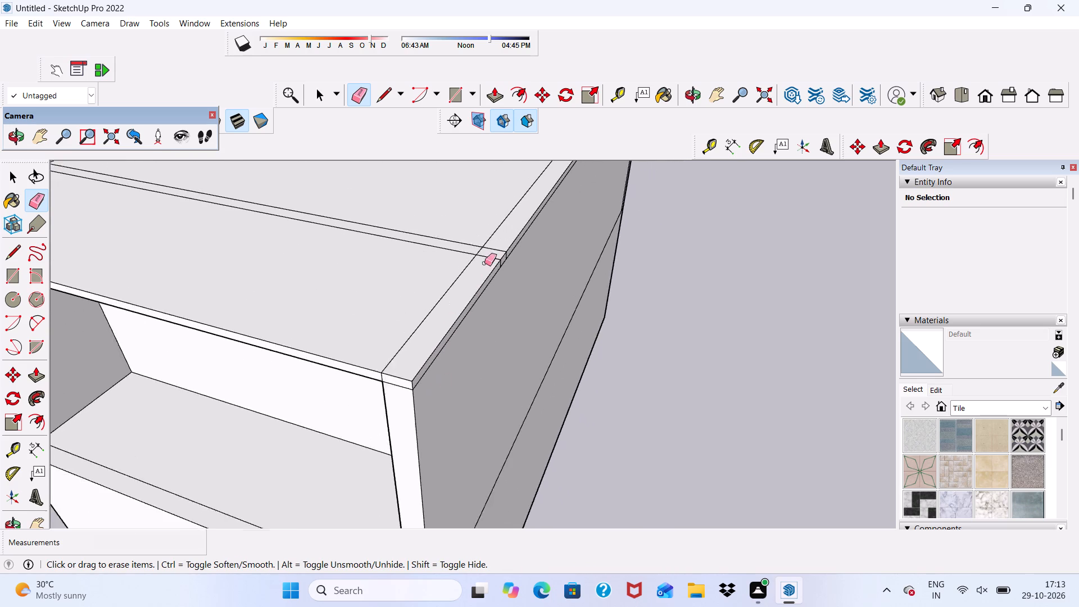
pyautogui.scroll(7, 484, 263)
pyautogui.moveTo(497, 239); pyautogui.dragTo(474, 274)
pyautogui.scroll(14, 516, 262)
pyautogui.moveTo(484, 308); pyautogui.dragTo(501, 283)
pyautogui.moveTo(525, 239); pyautogui.dragTo(547, 214)
pyautogui.scroll(-13, 547, 214)
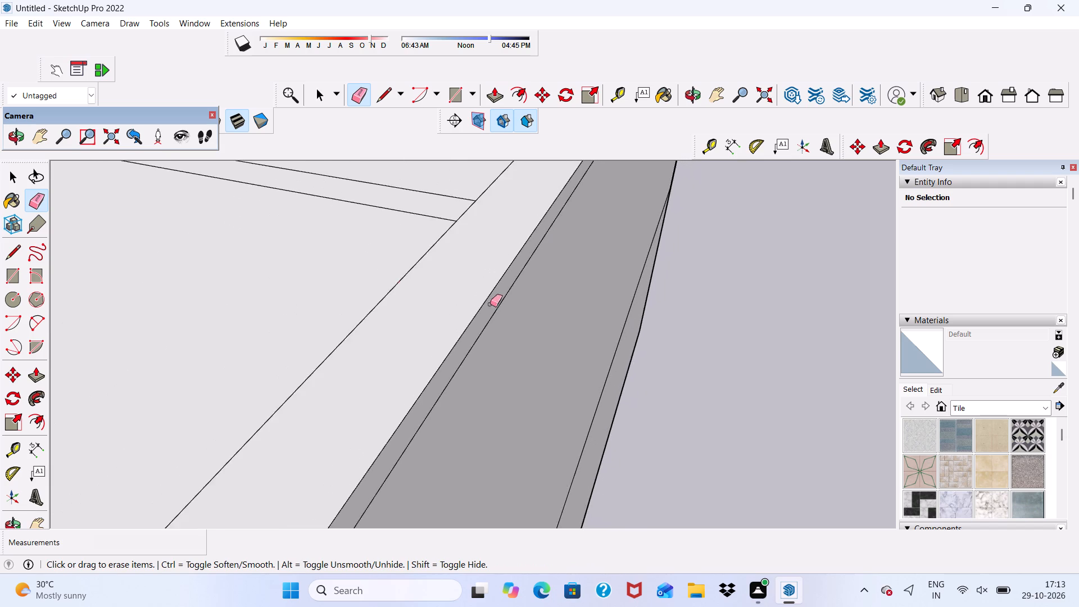
pyautogui.scroll(7, 390, 196)
pyautogui.scroll(-1, 455, 185)
pyautogui.moveTo(488, 255); pyautogui.dragTo(510, 259)
pyautogui.scroll(-6, 510, 259)
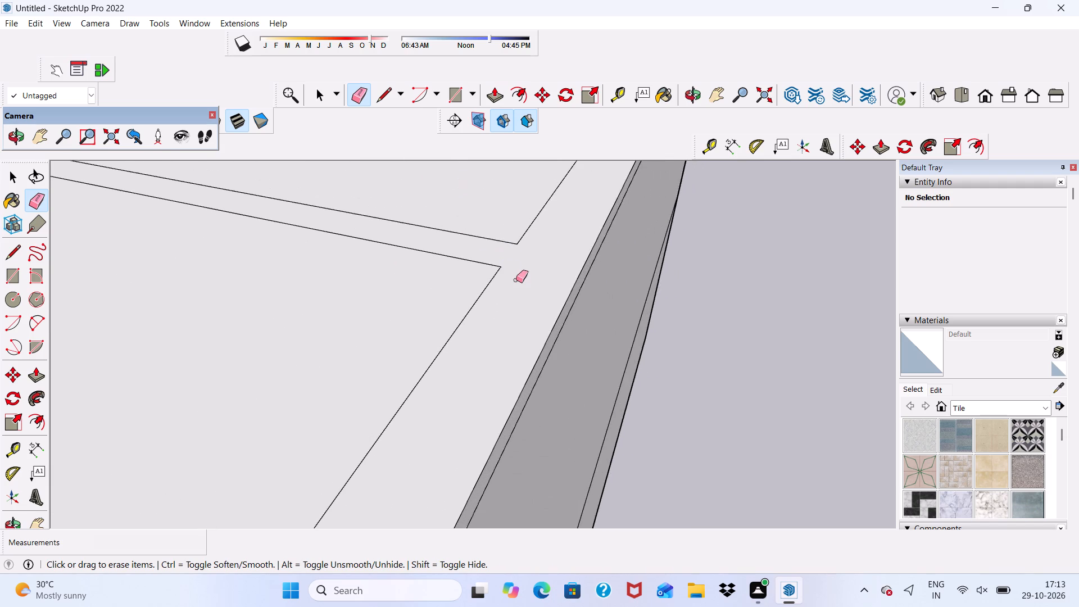
# Erase the seam lines on the slab's top and side edge at the back-right corner.
pyautogui.scroll(-7, 516, 280)
pyautogui.scroll(-20, 529, 317)
pyautogui.scroll(-2, 529, 317)
pyautogui.scroll(7, 540, 240)
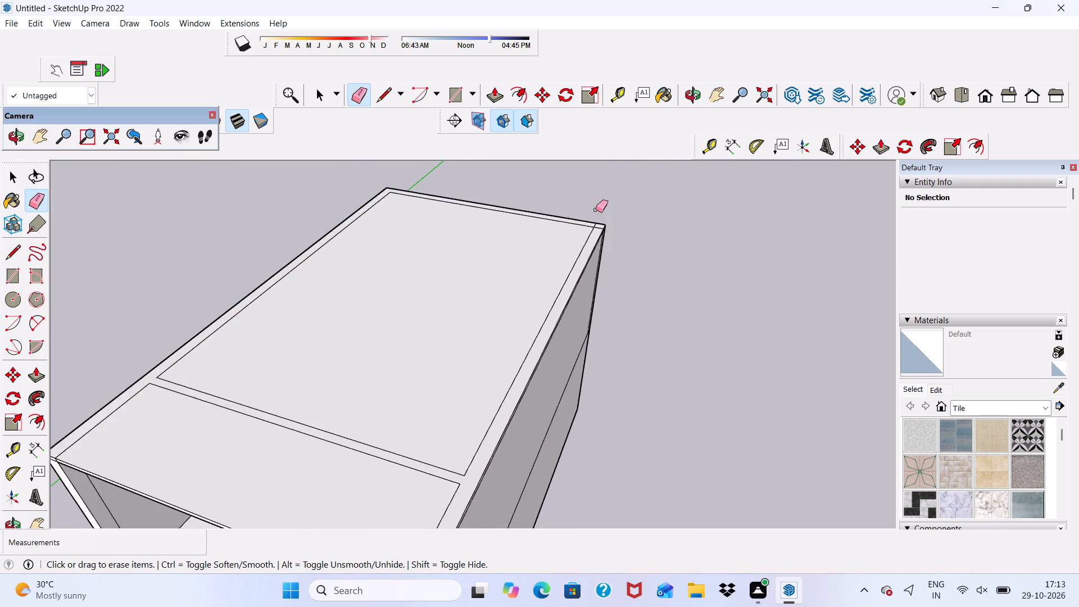
pyautogui.scroll(15, 596, 210)
pyautogui.moveTo(550, 222); pyautogui.dragTo(560, 238)
pyautogui.scroll(-1, 576, 287)
pyautogui.moveTo(579, 303); pyautogui.dragTo(476, 264, button='middle')
pyautogui.scroll(3, 584, 286)
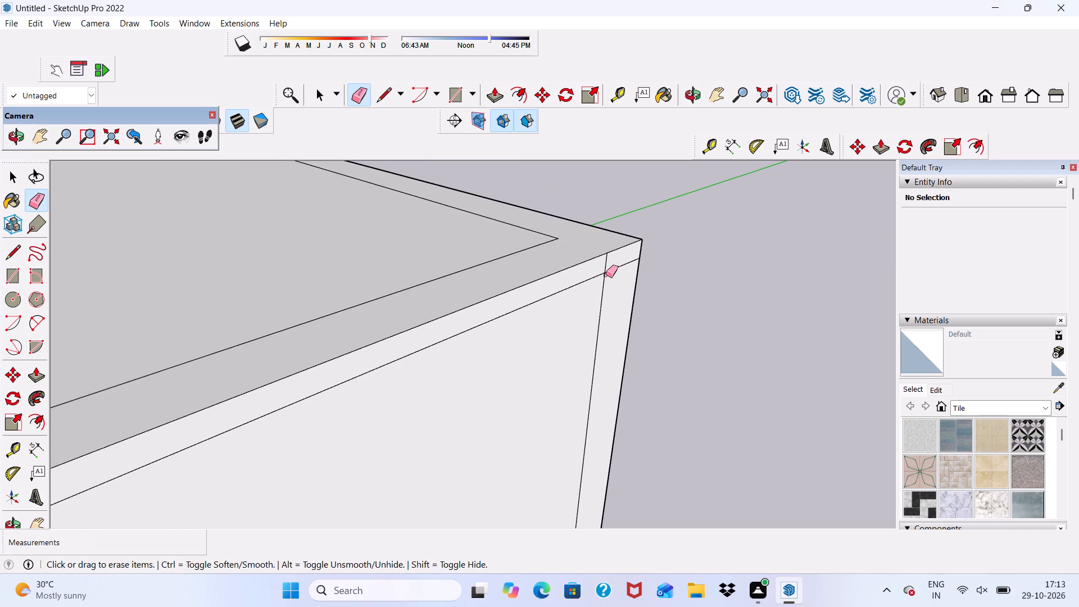
pyautogui.scroll(6, 606, 275)
pyautogui.moveTo(606, 257); pyautogui.dragTo(581, 256)
# Raise the connected wall-strip outline, including the partition, 10' above the slab with Push/Pull.
pyautogui.scroll(-17, 582, 241)
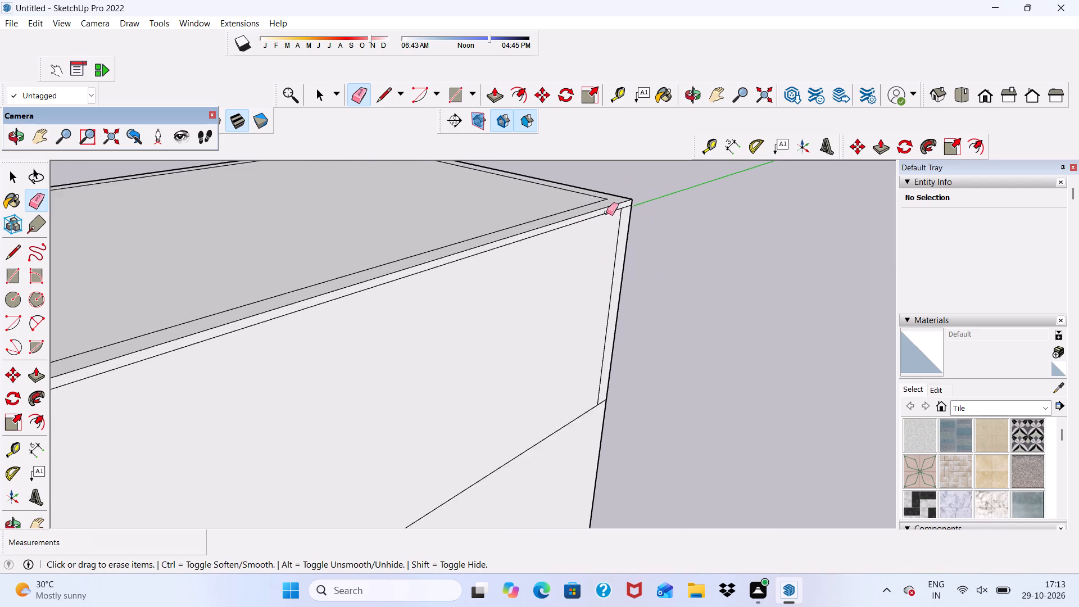
pyautogui.scroll(-2, 606, 212)
pyautogui.moveTo(483, 302); pyautogui.dragTo(628, 302, button='middle')
pyautogui.press('space')
pyautogui.scroll(-4, 632, 300)
pyautogui.moveTo(441, 373); pyautogui.dragTo(462, 450, button='middle')
pyautogui.scroll(5, 180, 360)
pyautogui.scroll(-2, 228, 328)
pyautogui.scroll(5, 229, 339)
pyautogui.click(229, 339)
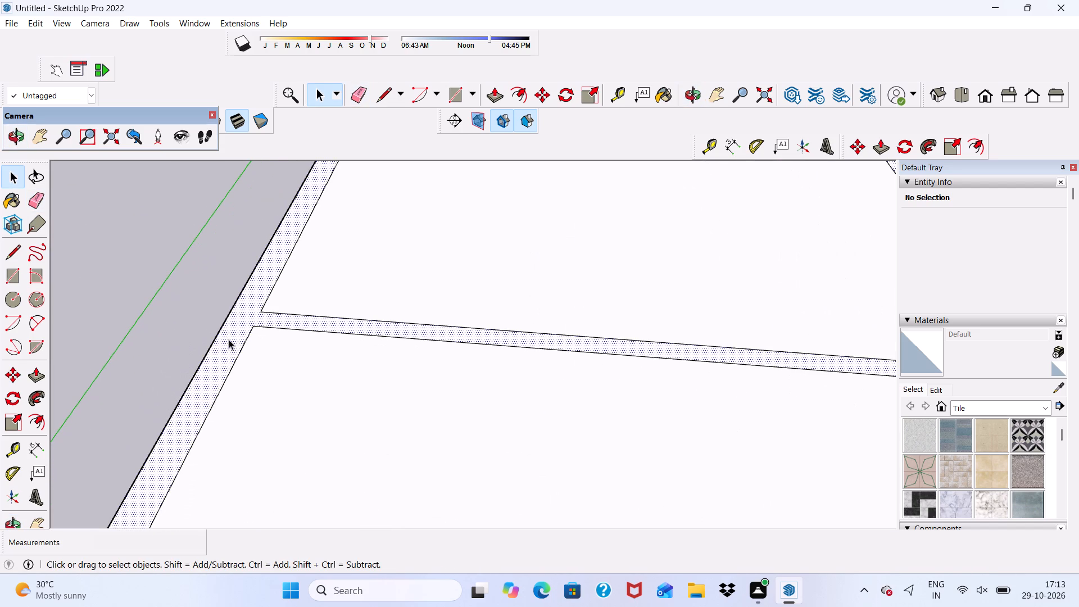
pyautogui.click(487, 98)
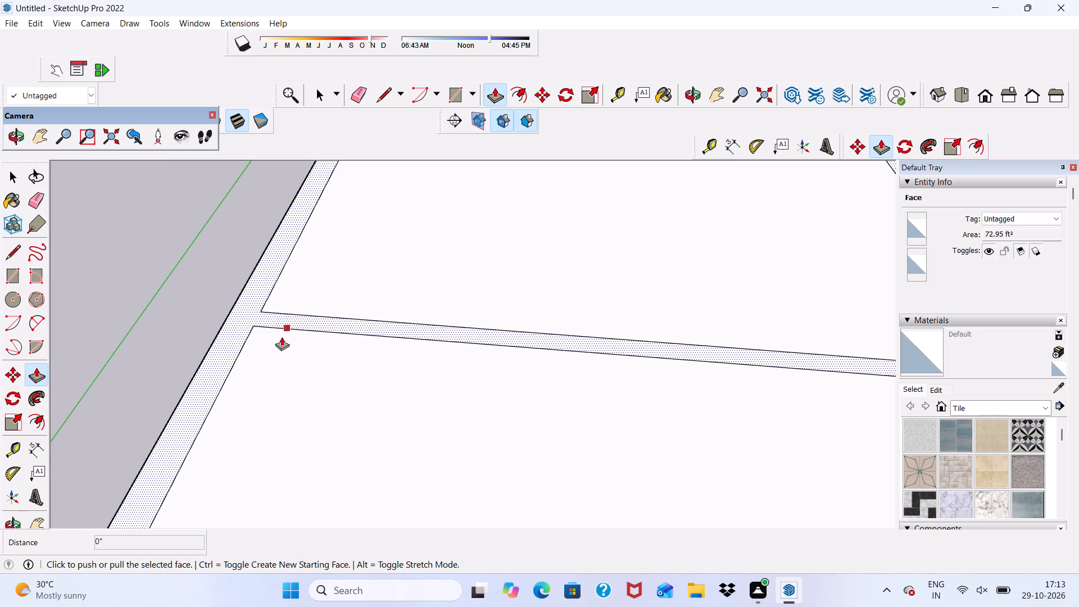
pyautogui.click(218, 370)
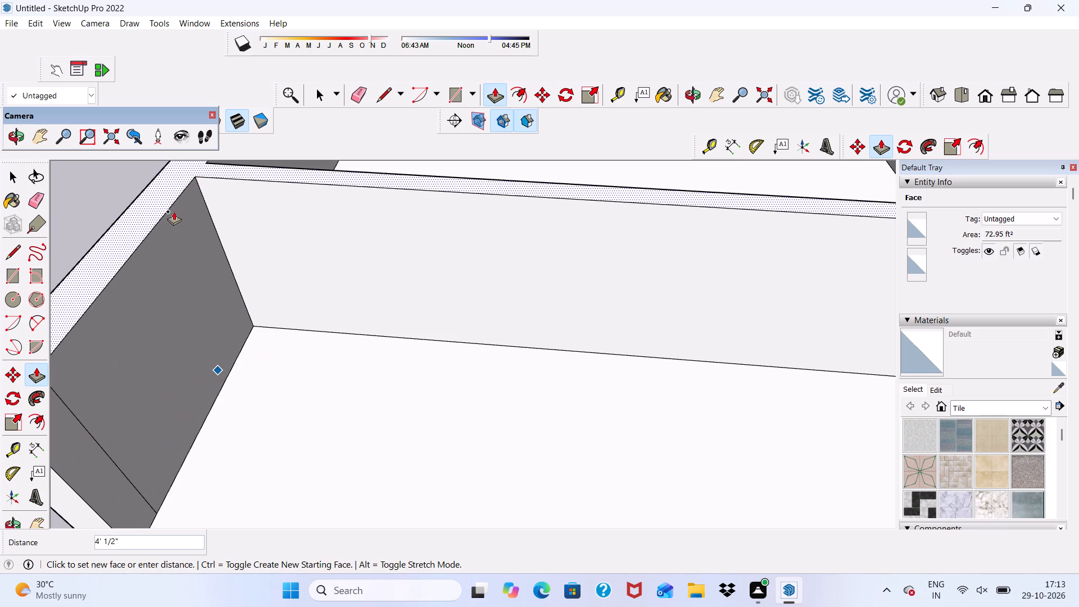
pyautogui.write("10'")
pyautogui.press('Return')
pyautogui.press('space')
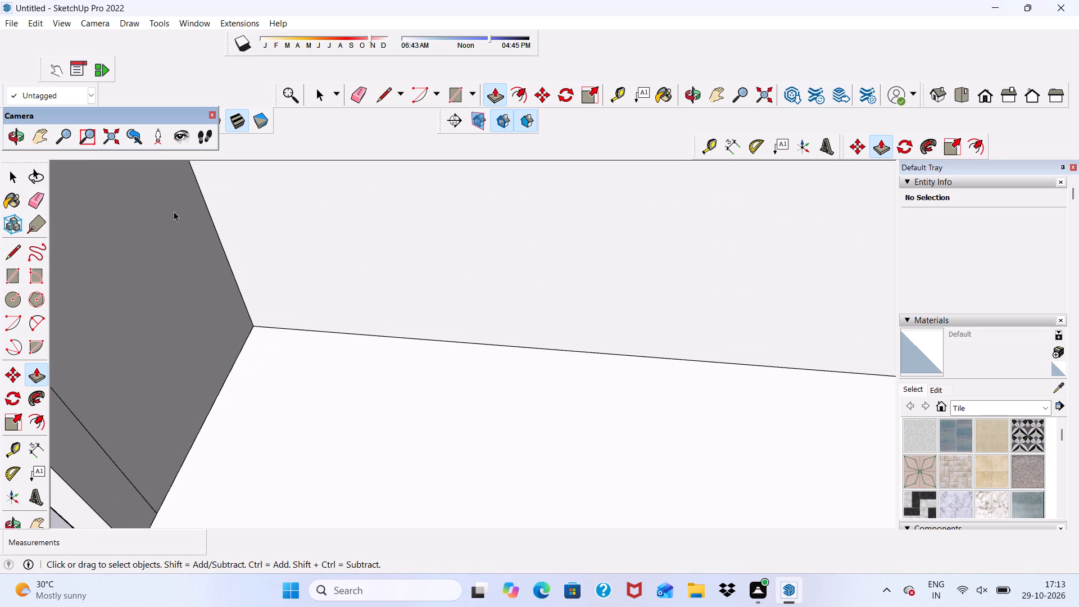
# Inspect the stacked storeys and the newly raised walls from the front.
pyautogui.scroll(-13, 155, 219)
pyautogui.moveTo(180, 406); pyautogui.dragTo(210, 292, button='middle')
pyautogui.scroll(1, 210, 292)
pyautogui.scroll(-6, 225, 302)
pyautogui.moveTo(264, 379); pyautogui.dragTo(257, 328, button='middle')
pyautogui.scroll(-6, 257, 328)
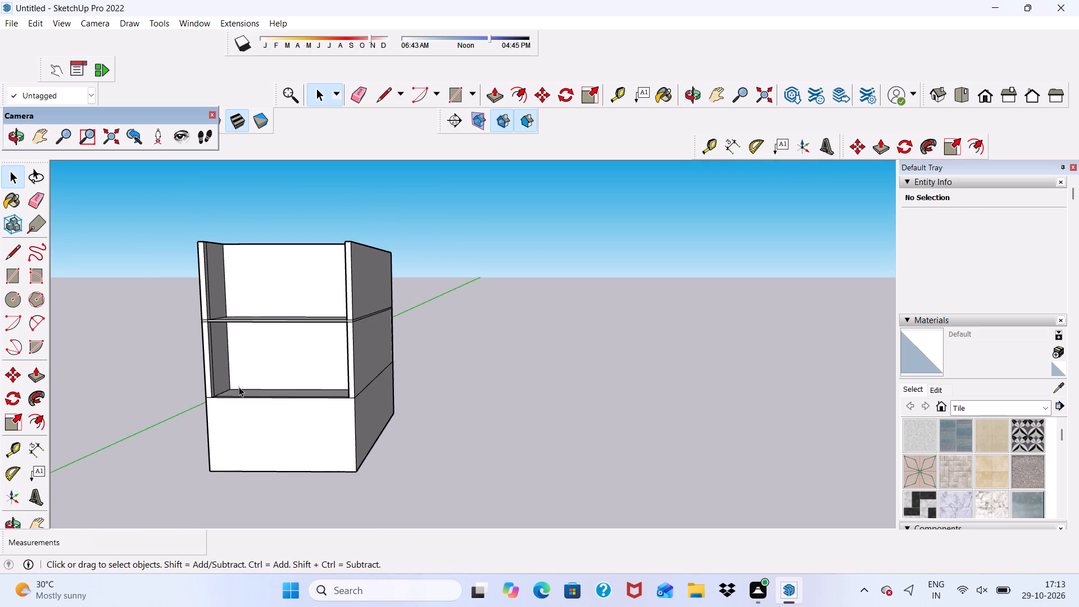
pyautogui.scroll(7, 193, 339)
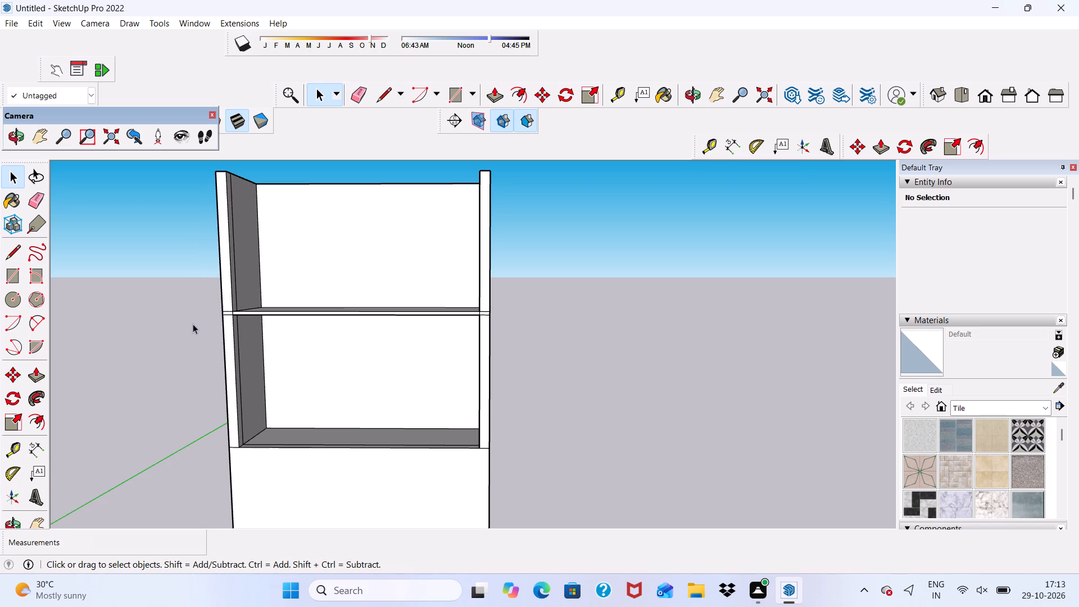
pyautogui.scroll(4, 198, 308)
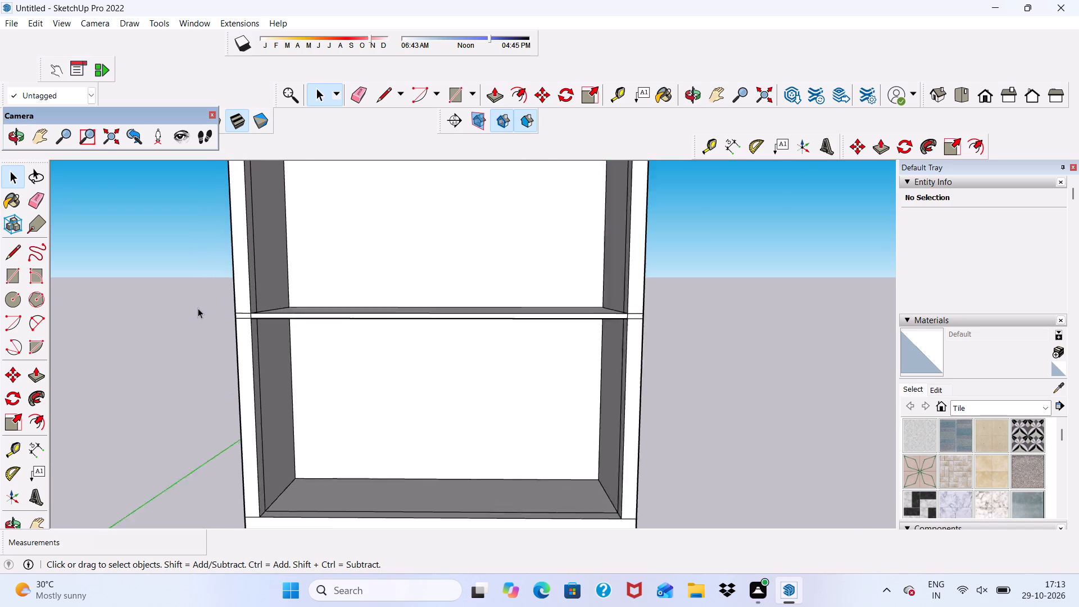
pyautogui.scroll(3, 198, 308)
pyautogui.scroll(-11, 190, 298)
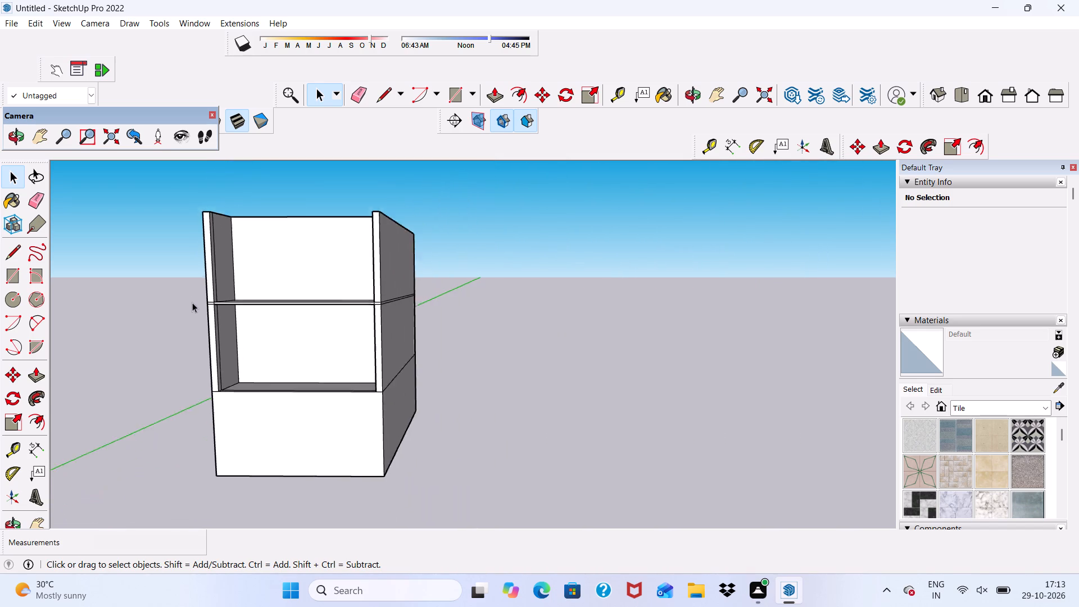
pyautogui.scroll(-2, 192, 302)
pyautogui.moveTo(197, 310); pyautogui.dragTo(239, 301, button='middle')
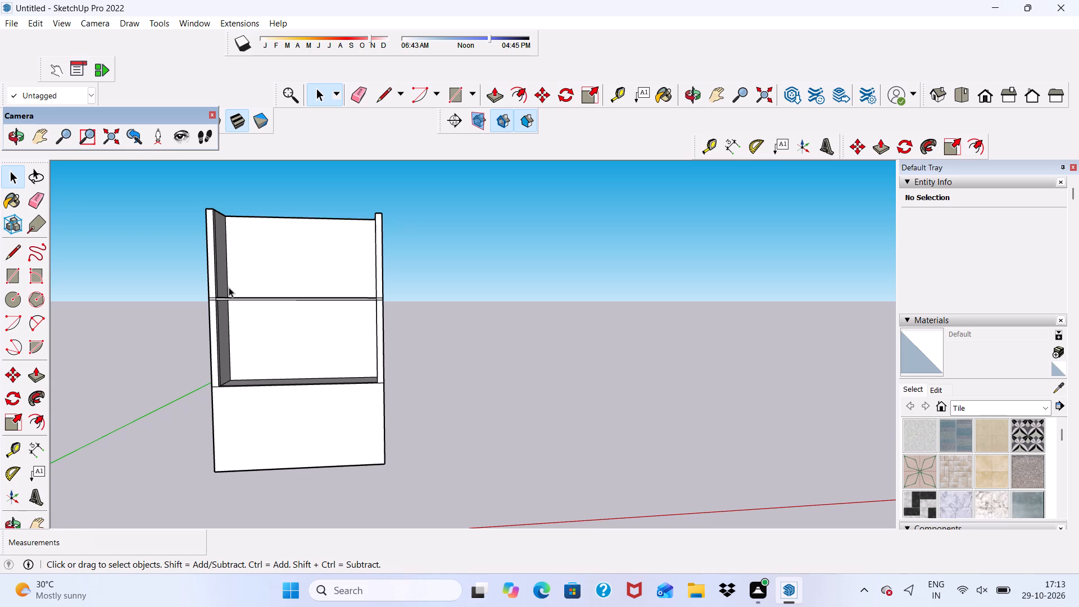
pyautogui.scroll(6, 287, 257)
# Draw a rectangle of 33' 6 7/16" by 19' 7 3/8" over the new wall tops, from the back-left to the front-right outer corner.
pyautogui.click(461, 94)
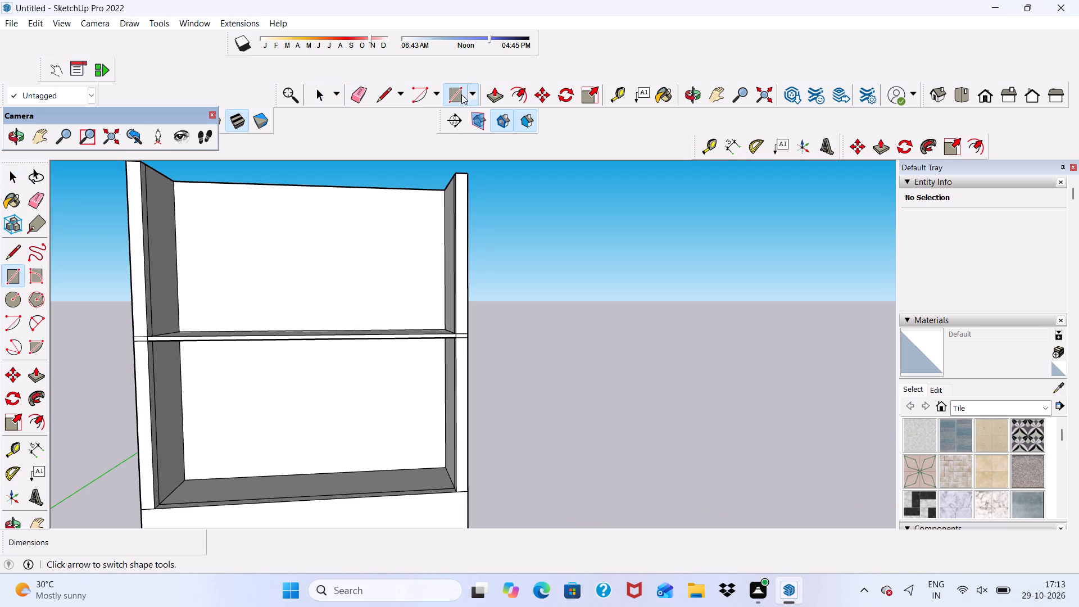
pyautogui.scroll(-10, 425, 140)
pyautogui.moveTo(459, 227); pyautogui.dragTo(414, 363, button='middle')
pyautogui.scroll(-6, 362, 268)
pyautogui.scroll(6, 355, 185)
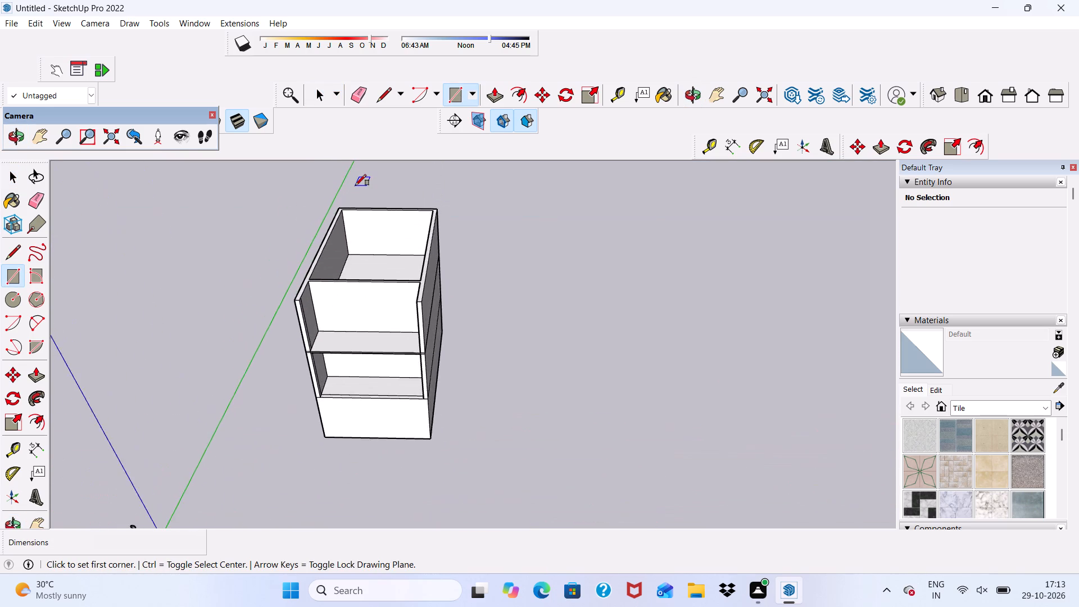
pyautogui.scroll(18, 355, 185)
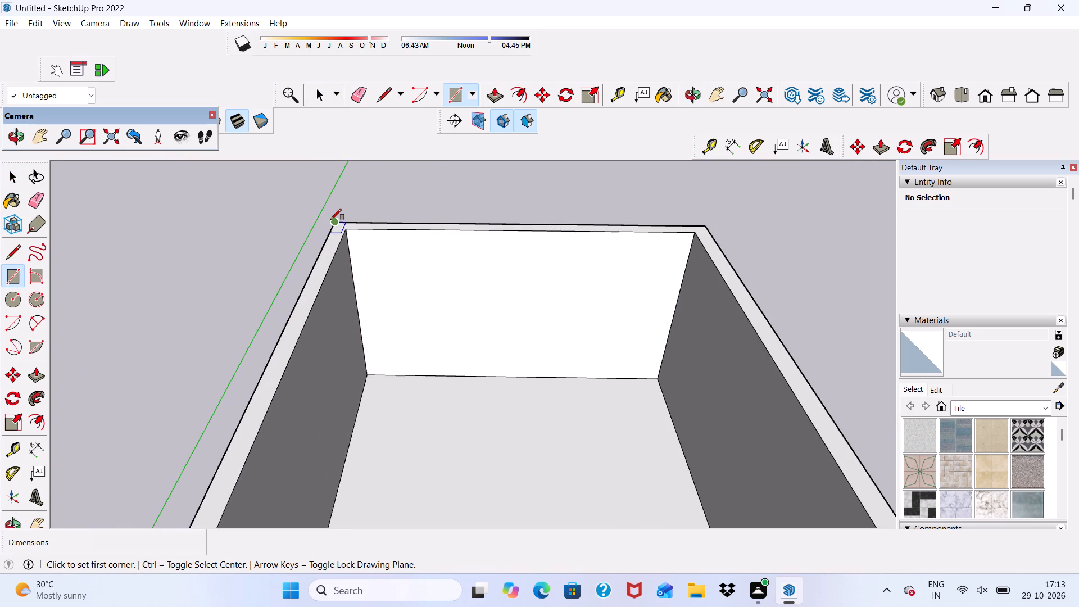
pyautogui.scroll(4, 338, 225)
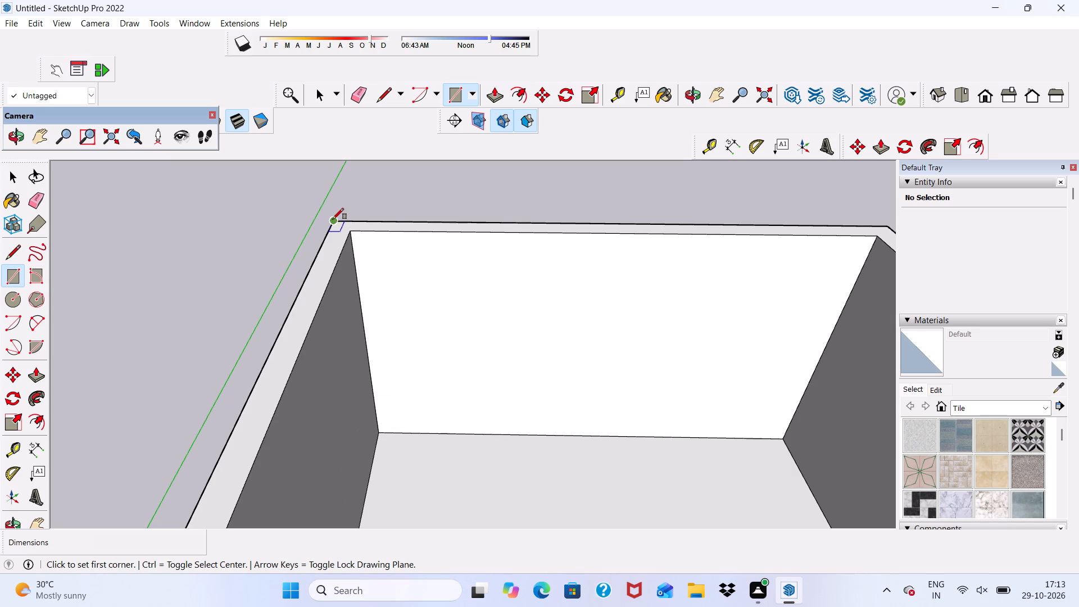
pyautogui.click(333, 219)
pyautogui.scroll(-6, 253, 197)
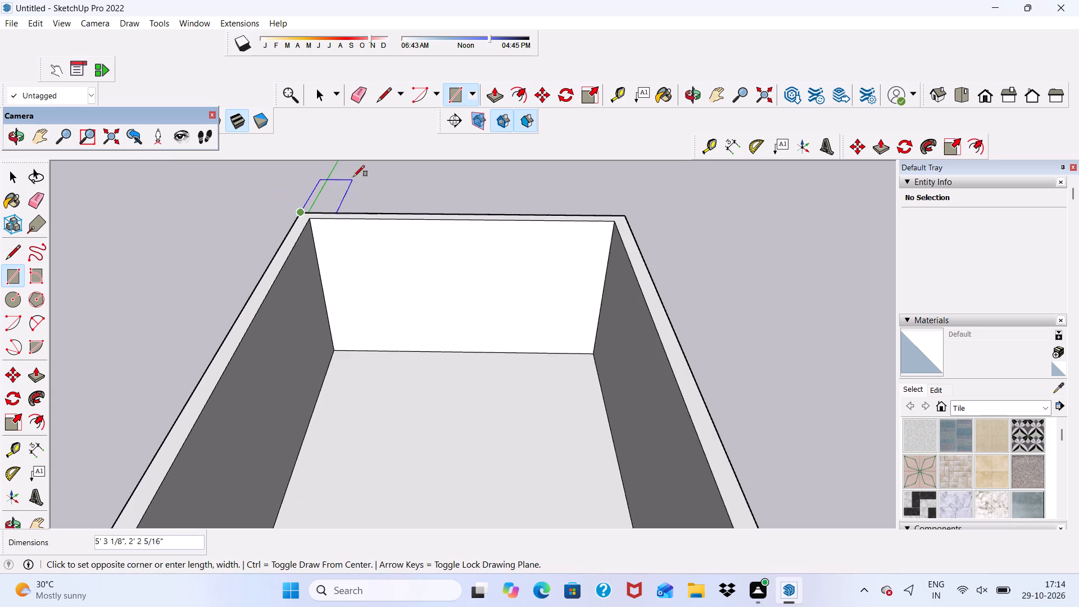
pyautogui.scroll(-14, 354, 175)
pyautogui.scroll(5, 488, 303)
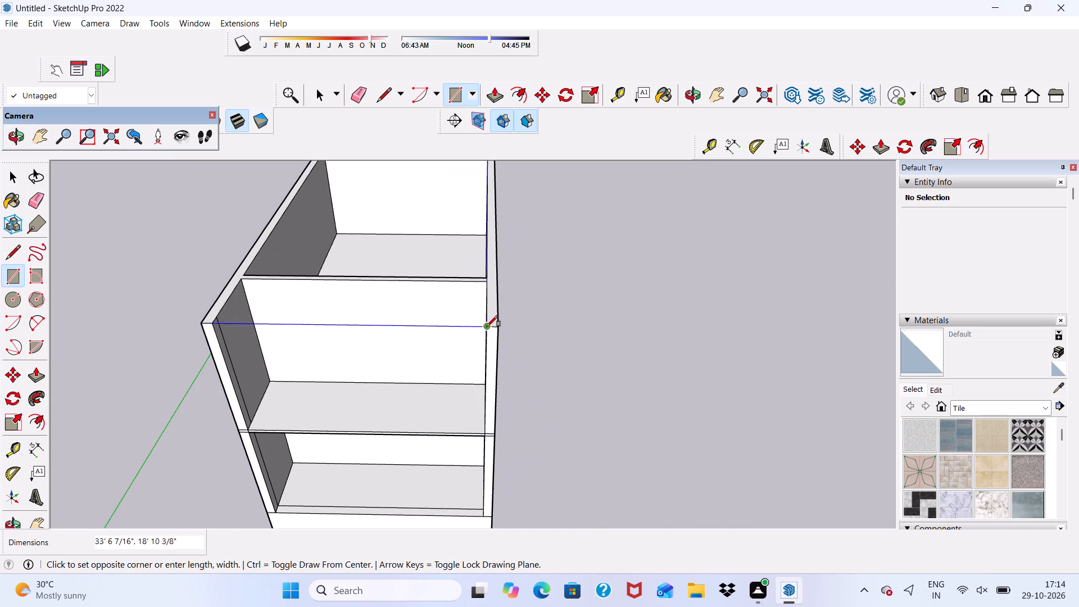
pyautogui.click(498, 328)
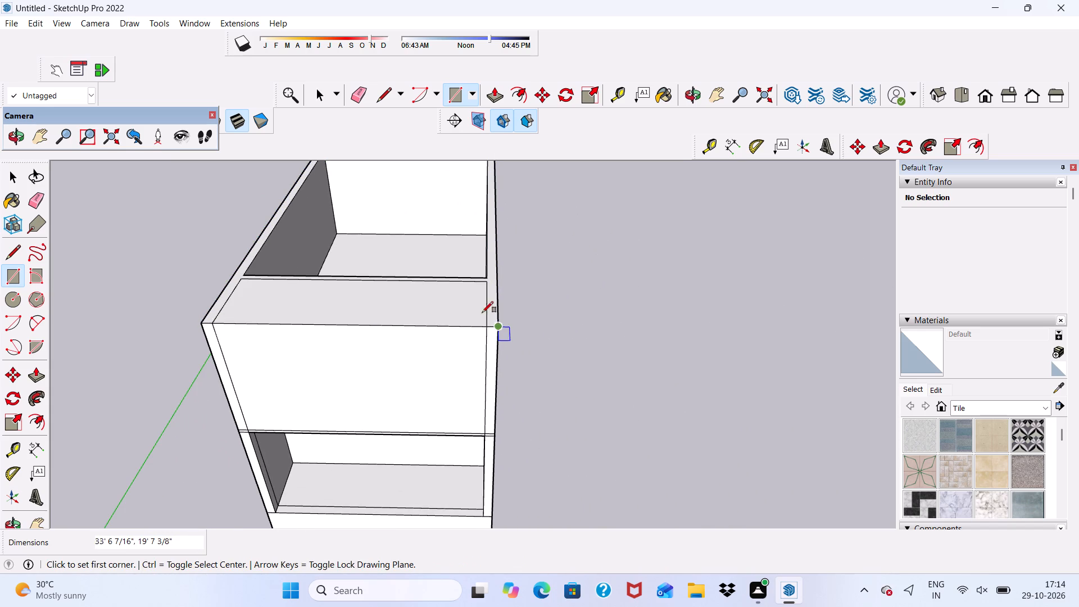
# Delete the vertical face closing the top storey's front opening between the side walls.
pyautogui.press('space')
pyautogui.click(299, 358)
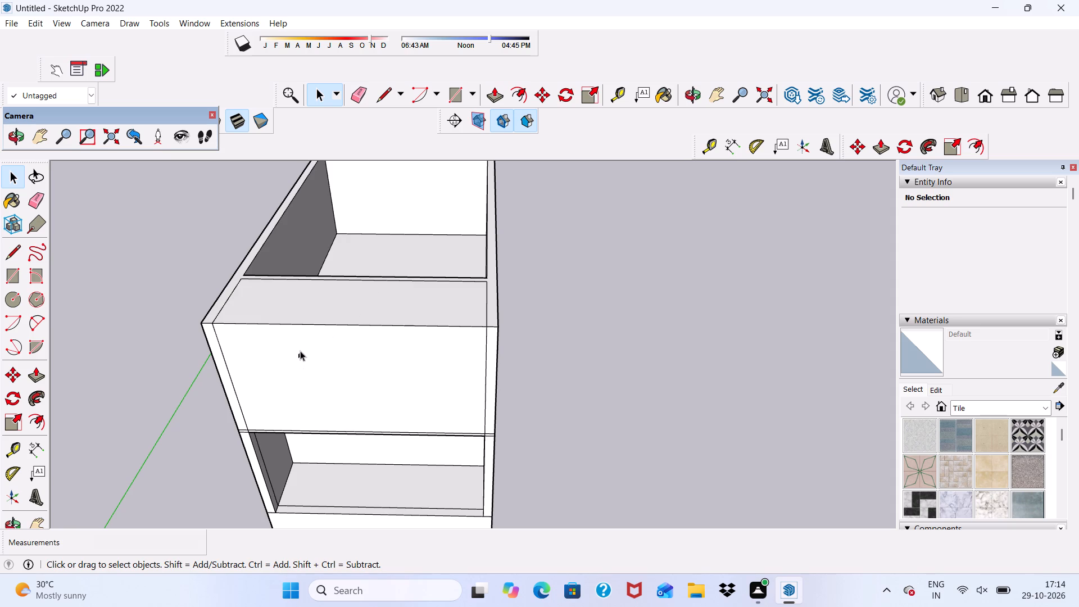
pyautogui.press('Delete')
pyautogui.scroll(-4, 262, 364)
pyautogui.moveTo(292, 389); pyautogui.dragTo(207, 472, button='middle')
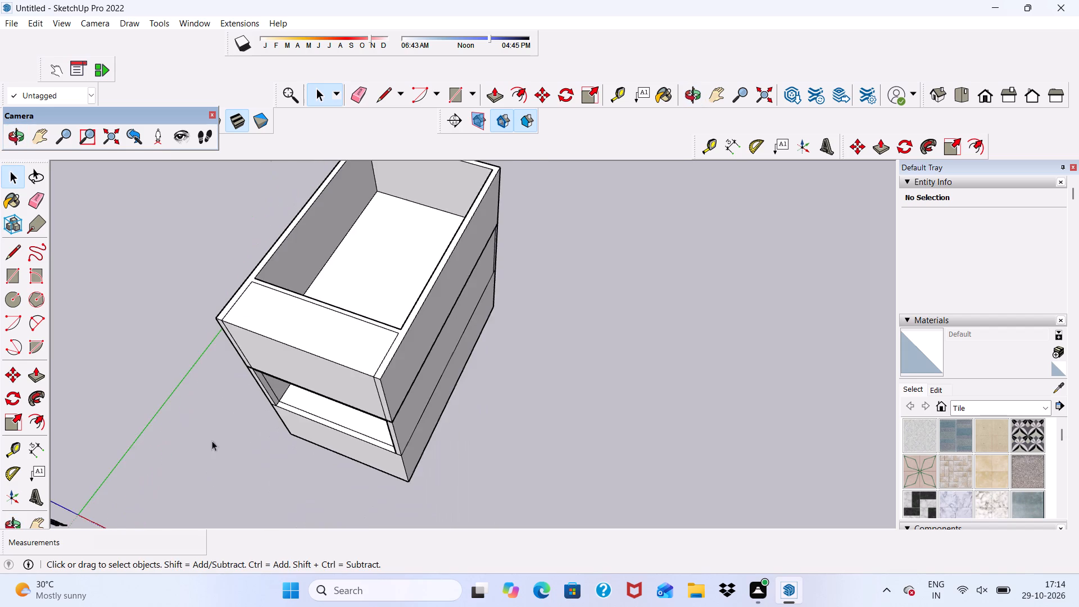
pyautogui.scroll(2, 274, 398)
pyautogui.click(315, 375)
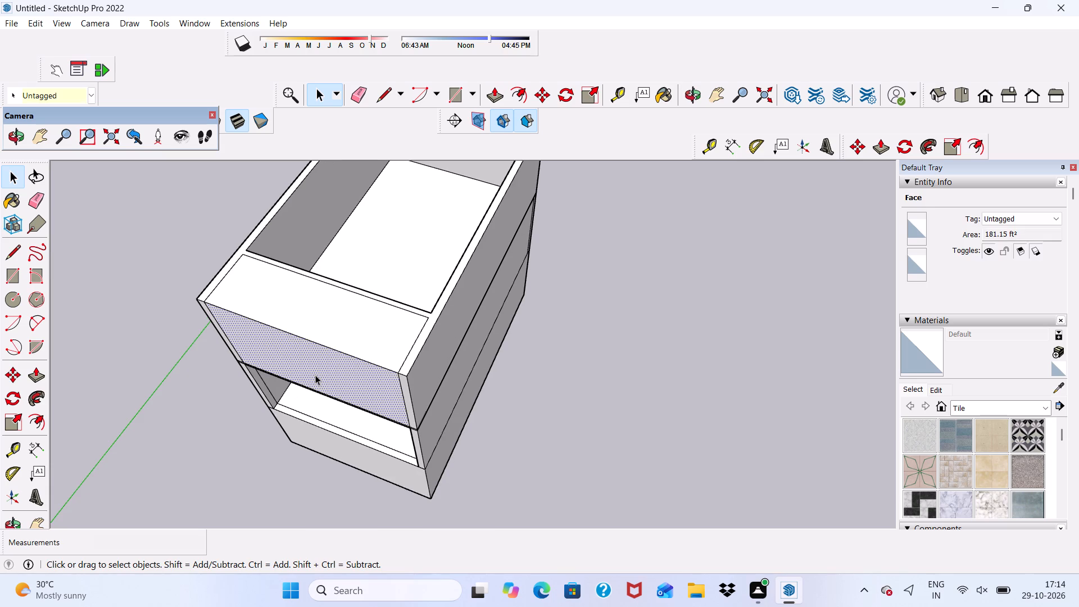
pyautogui.press('Delete')
# Pull the roof face over the top storey's front bay up 3" to form a slab.
pyautogui.scroll(-4, 373, 380)
pyautogui.moveTo(373, 380); pyautogui.dragTo(451, 209, button='middle')
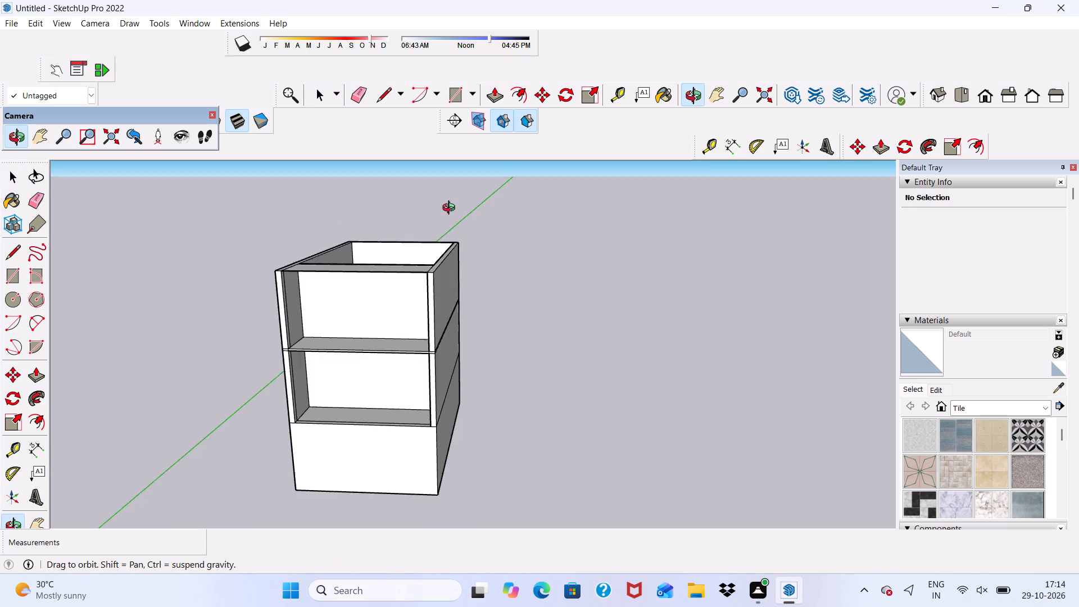
pyautogui.moveTo(451, 209); pyautogui.dragTo(284, 189, button='middle')
pyautogui.scroll(13, 407, 315)
pyautogui.scroll(-3, 415, 315)
pyautogui.moveTo(415, 315); pyautogui.dragTo(425, 432, button='middle')
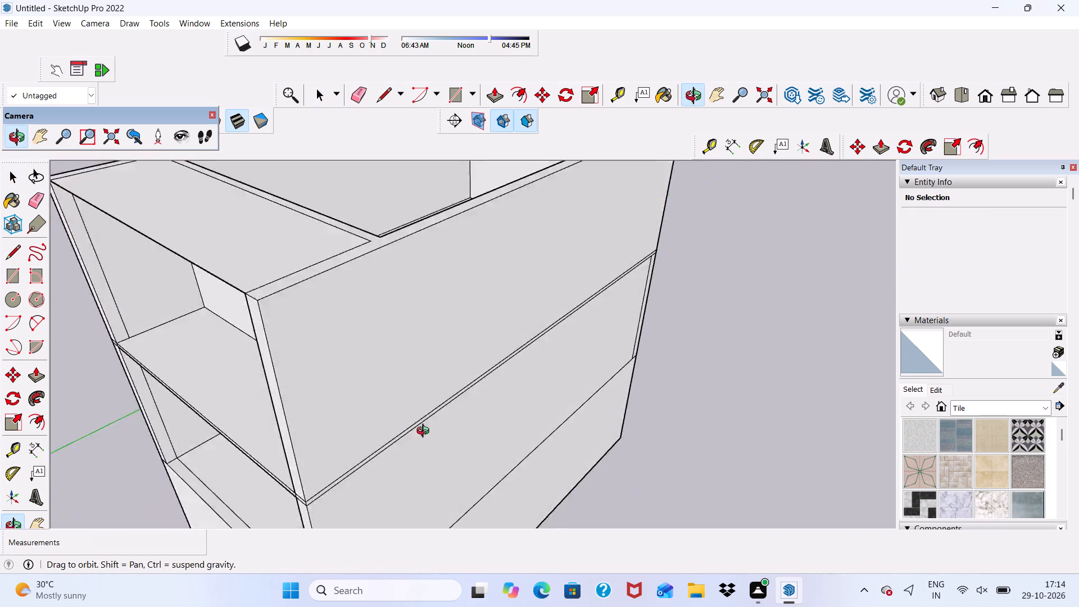
pyautogui.moveTo(425, 432); pyautogui.dragTo(384, 487, button='middle')
pyautogui.scroll(1, 263, 363)
pyautogui.click(261, 347)
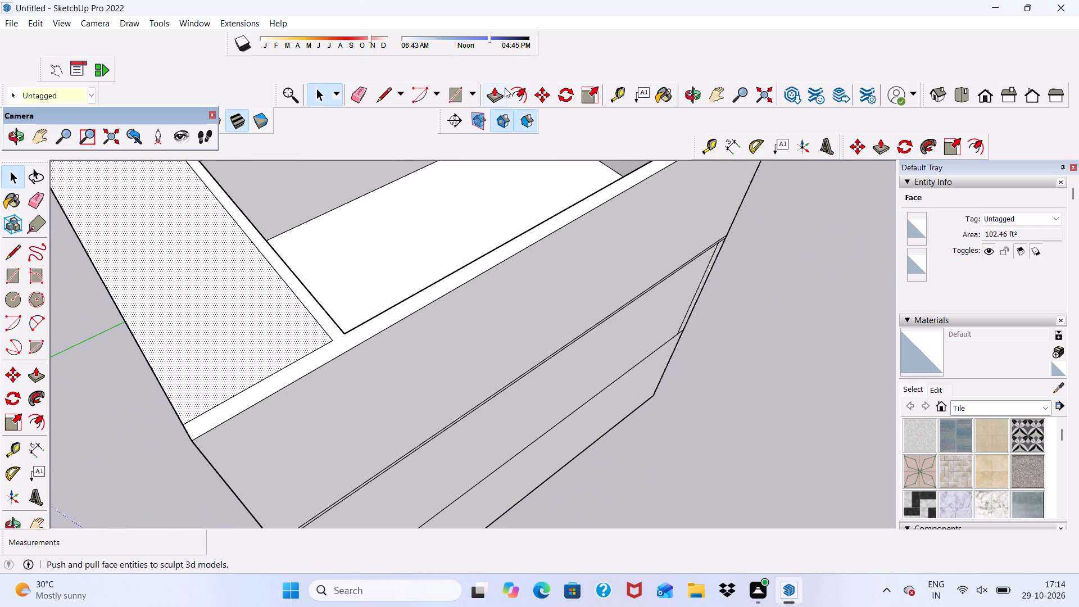
pyautogui.click(494, 88)
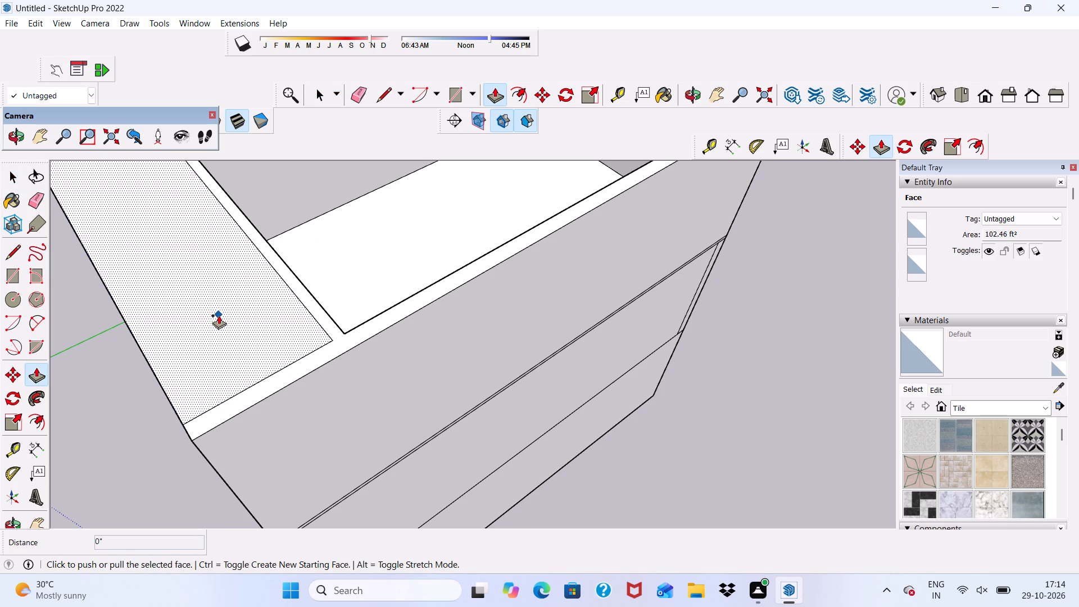
pyautogui.click(219, 315)
pyautogui.write('3"')
pyautogui.press('Return')
# Extend both parts of the front slab's right edge 9" to the right wall's outer face.
pyautogui.scroll(8, 205, 351)
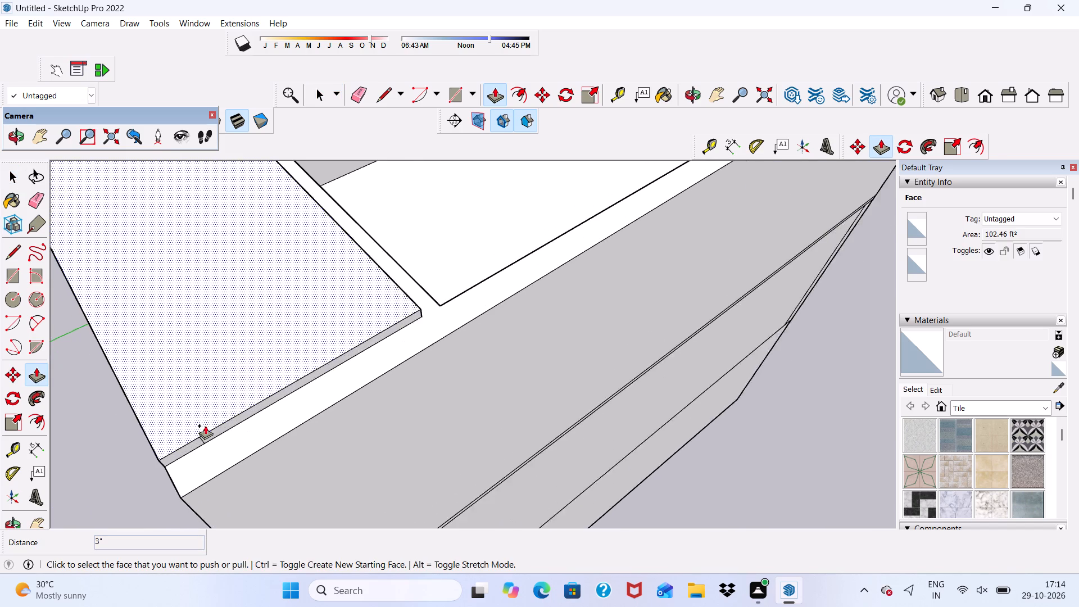
pyautogui.scroll(4, 205, 425)
pyautogui.scroll(-6, 301, 356)
pyautogui.scroll(7, 289, 397)
pyautogui.click(292, 371)
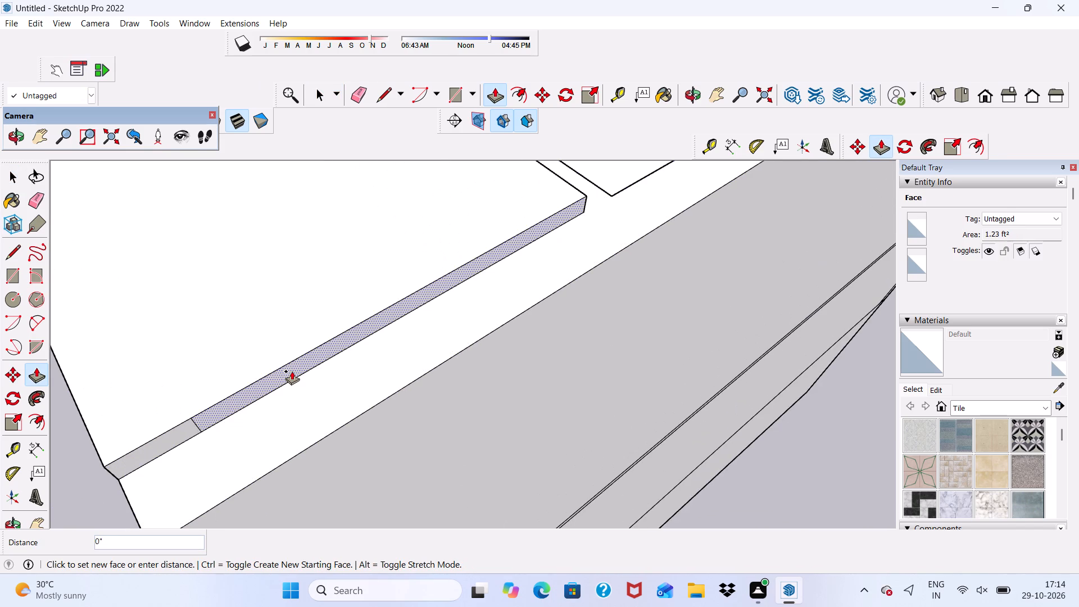
pyautogui.click(268, 491)
pyautogui.scroll(3, 164, 453)
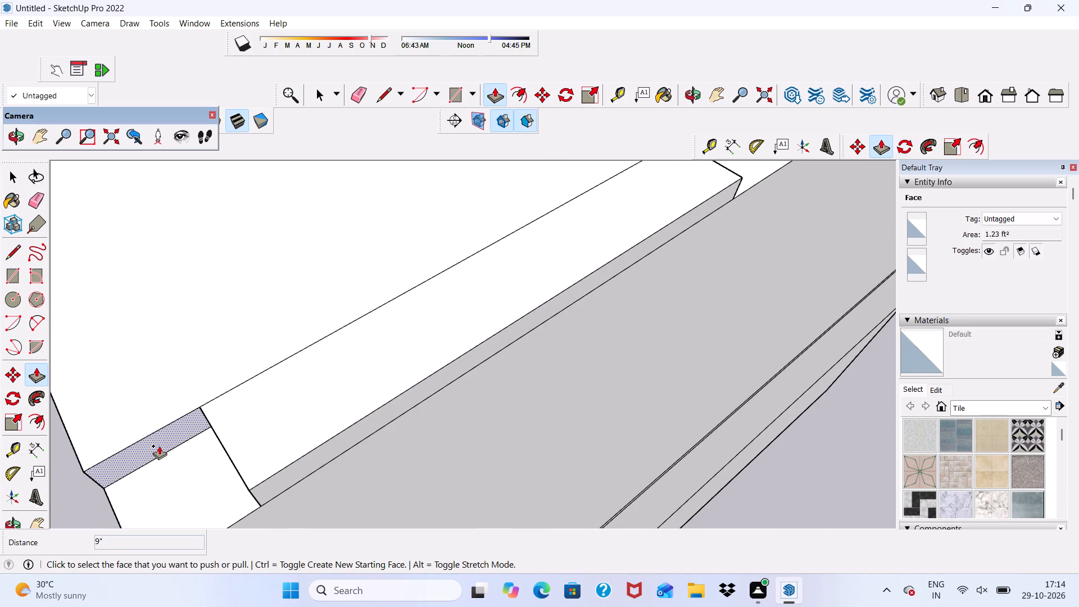
pyautogui.click(159, 446)
pyautogui.click(328, 447)
# Extend the slab's rear-facing edge 27' 10 9/16" over the back room to the rear wall's outer face.
pyautogui.scroll(-7, 287, 423)
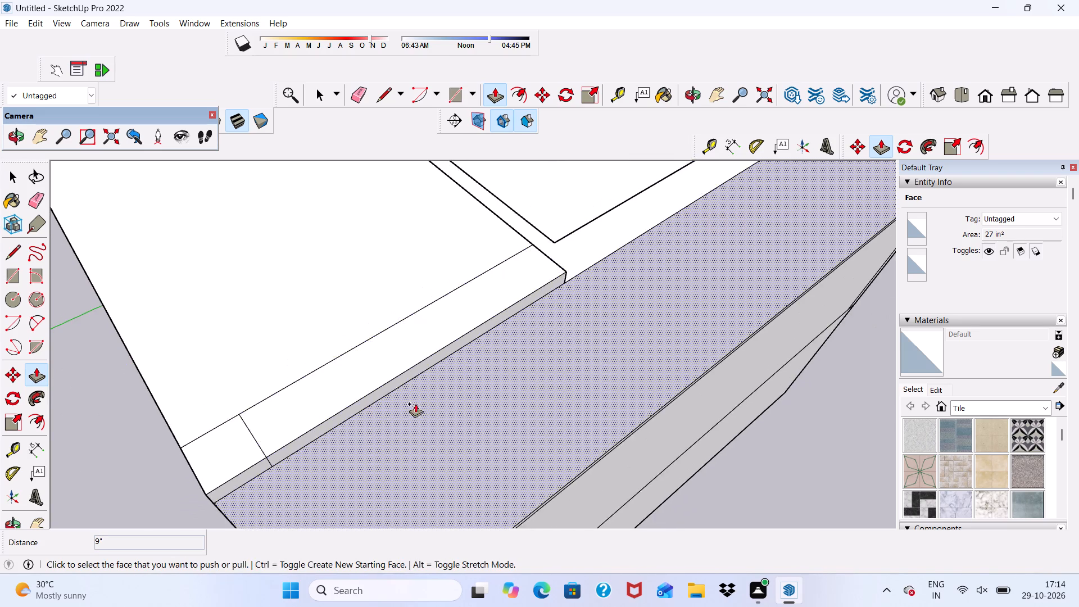
pyautogui.moveTo(418, 408); pyautogui.dragTo(70, 405, button='middle')
pyautogui.scroll(-1, 418, 408)
pyautogui.scroll(-4, 239, 341)
pyautogui.scroll(6, 496, 386)
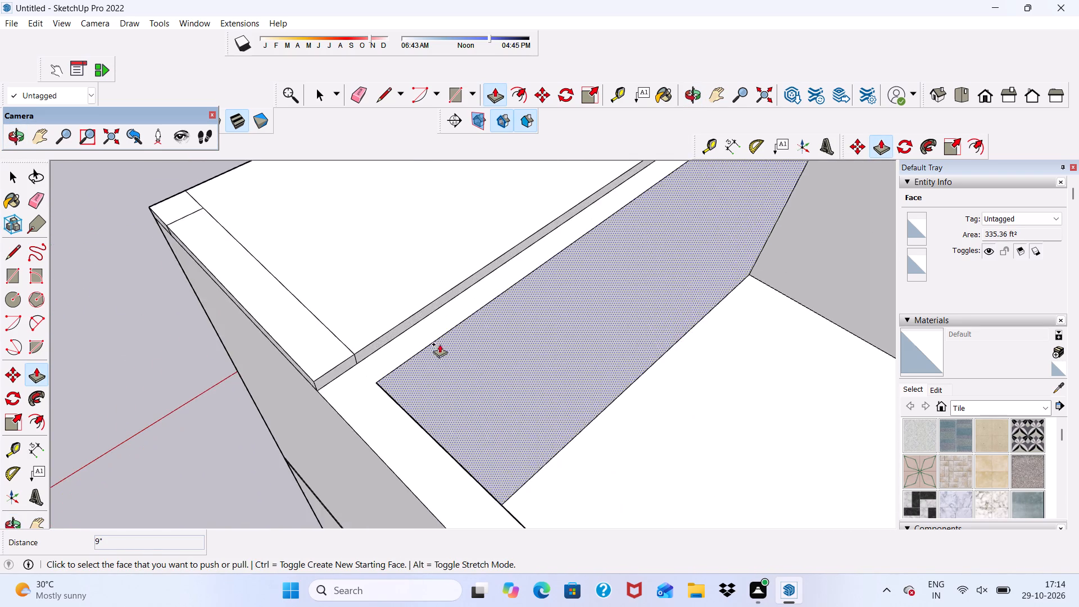
pyautogui.scroll(11, 439, 344)
pyautogui.click(391, 356)
pyautogui.scroll(-2, 432, 366)
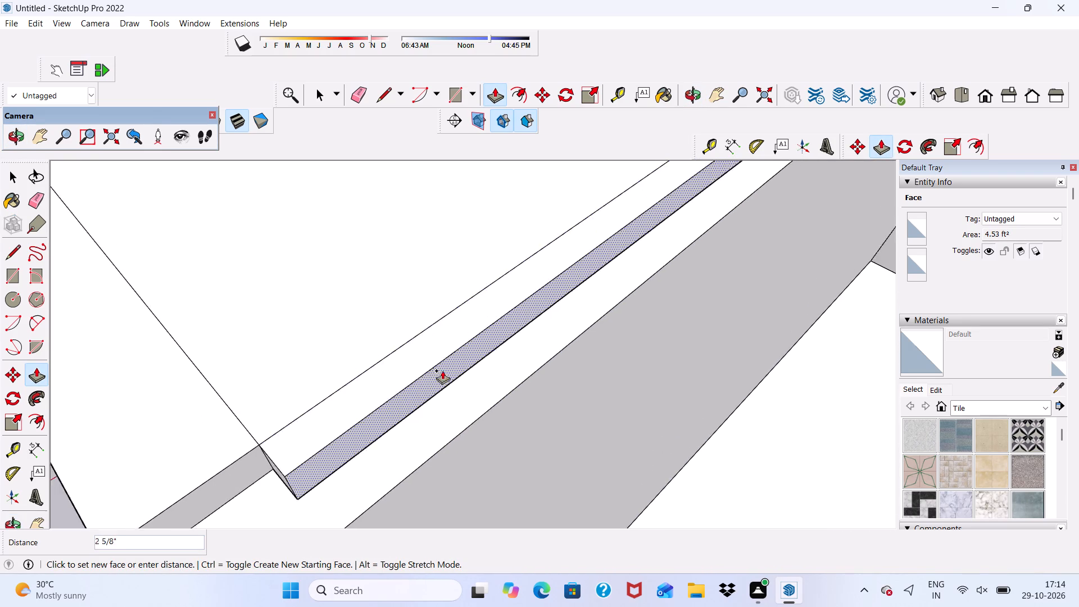
pyautogui.scroll(-3, 442, 370)
pyautogui.scroll(-7, 348, 313)
pyautogui.scroll(-6, 296, 274)
pyautogui.scroll(-6, 245, 275)
pyautogui.scroll(-6, 314, 251)
pyautogui.scroll(-2, 372, 276)
pyautogui.scroll(7, 505, 476)
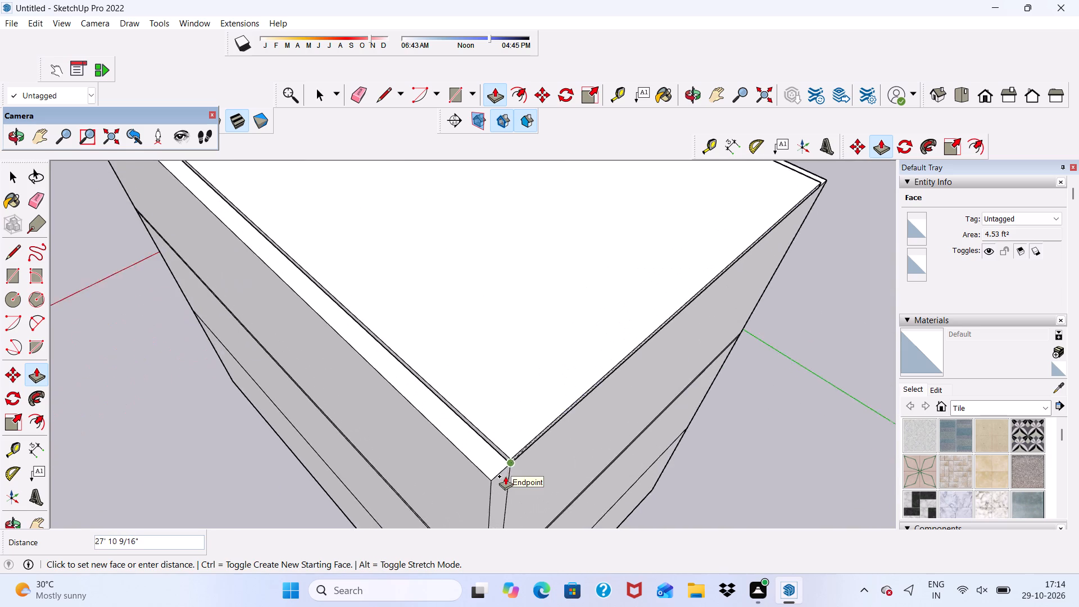
pyautogui.scroll(16, 505, 476)
pyautogui.click(484, 494)
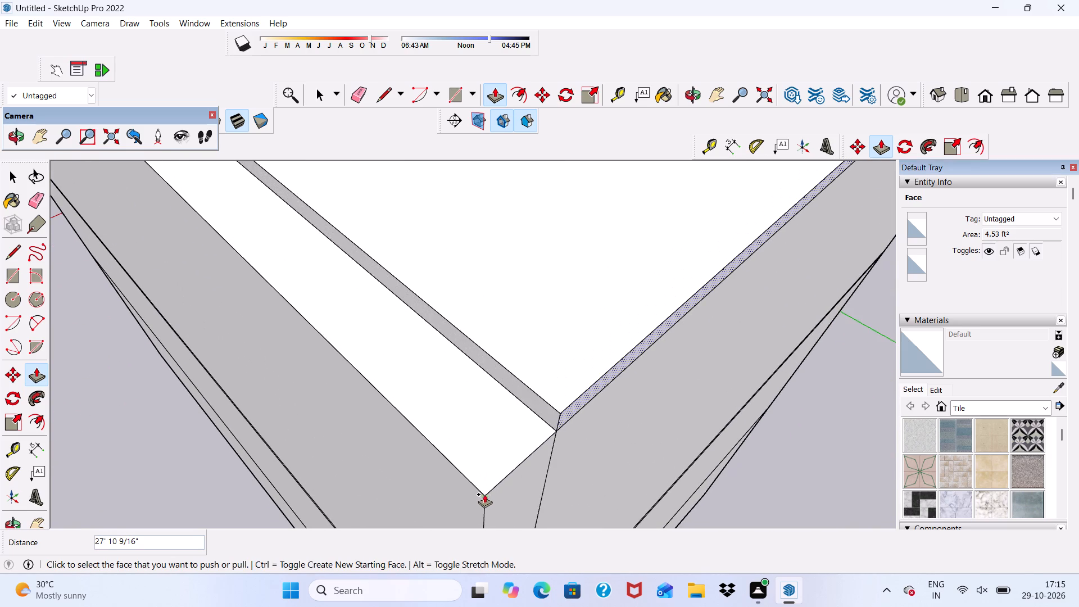
# Extend the back room roof slab's right edge 9" to the right wall's outer face.
pyautogui.click(533, 397)
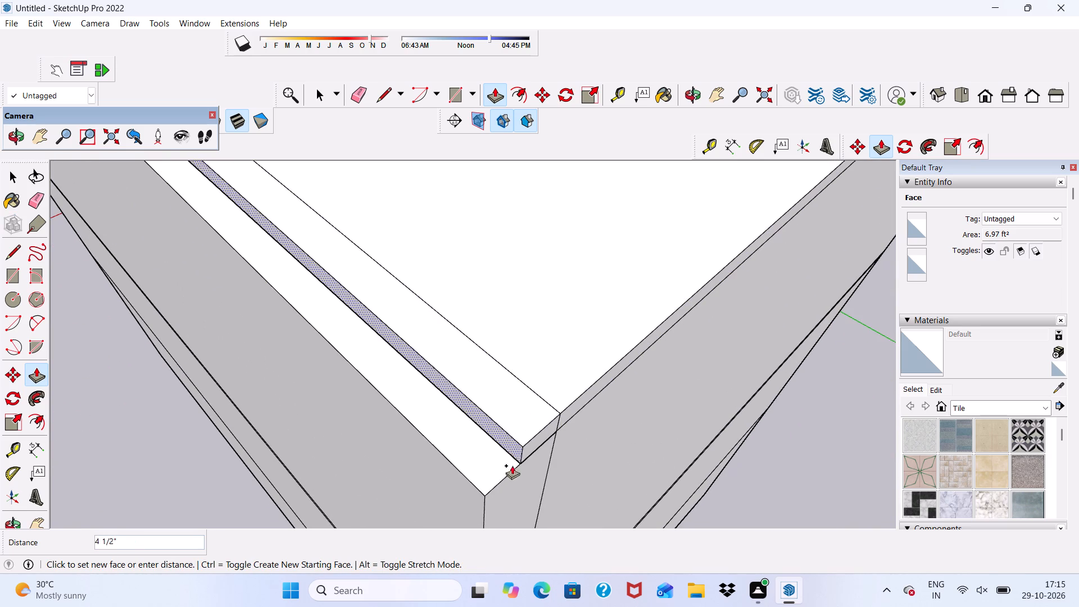
pyautogui.click(479, 494)
# Extend the back room roof slab's left edge 9" to the left wall's outer face.
pyautogui.scroll(-20, 366, 415)
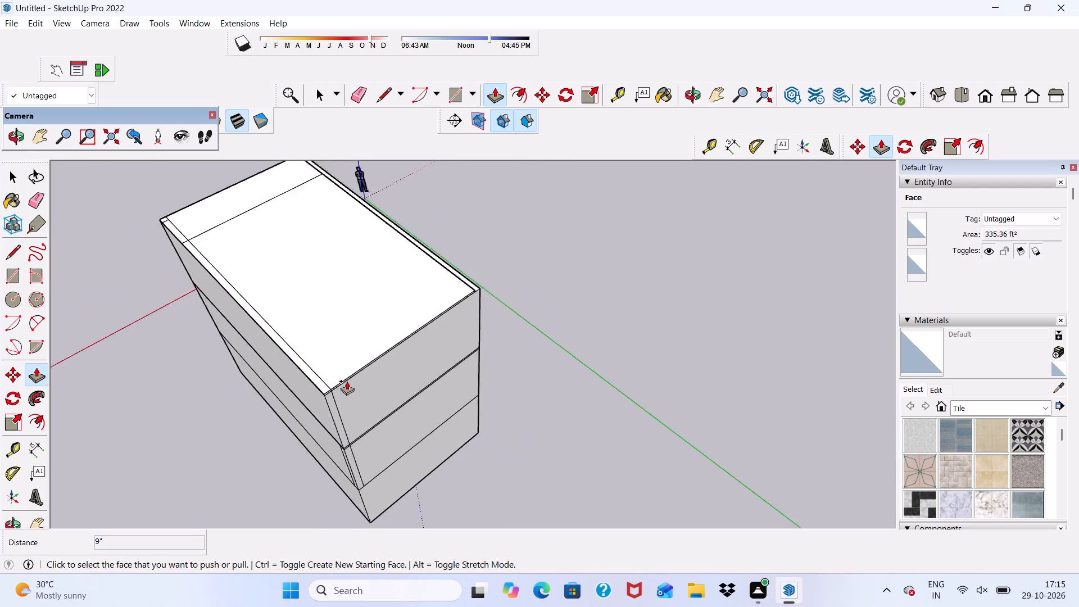
pyautogui.scroll(-2, 347, 381)
pyautogui.scroll(1, 434, 386)
pyautogui.moveTo(434, 386); pyautogui.dragTo(127, 375, button='middle')
pyautogui.scroll(6, 419, 209)
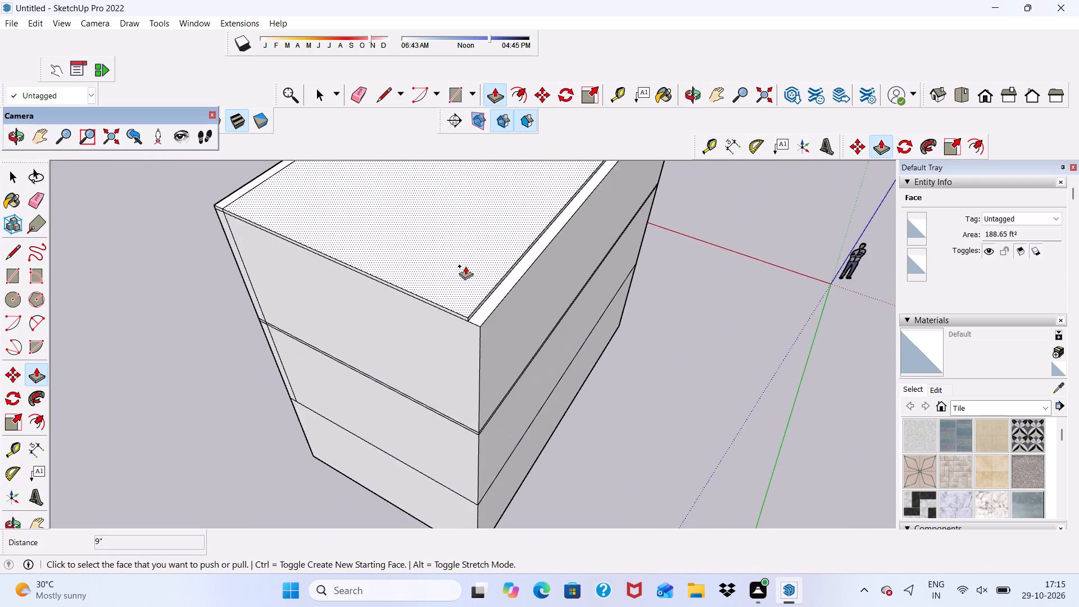
pyautogui.scroll(19, 467, 268)
pyautogui.click(467, 390)
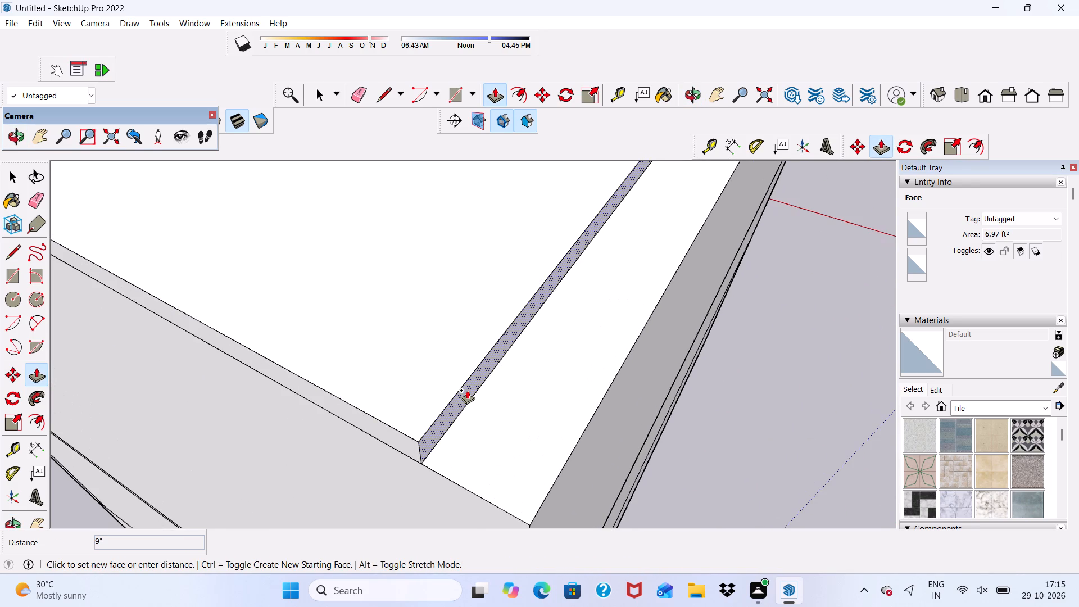
pyautogui.scroll(-4, 687, 312)
pyautogui.moveTo(685, 316); pyautogui.dragTo(628, 108, button='middle')
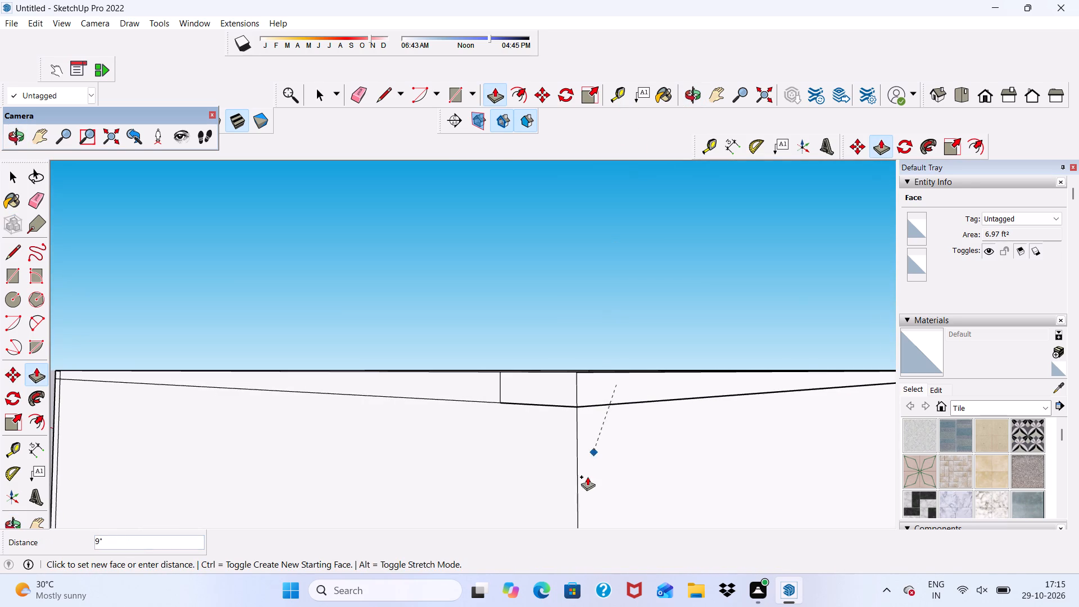
pyautogui.click(575, 445)
# Extend both parts of the front slab's left edge 9" to the left wall's outer face, including the small corner piece.
pyautogui.scroll(-7, 448, 374)
pyautogui.scroll(-4, 303, 377)
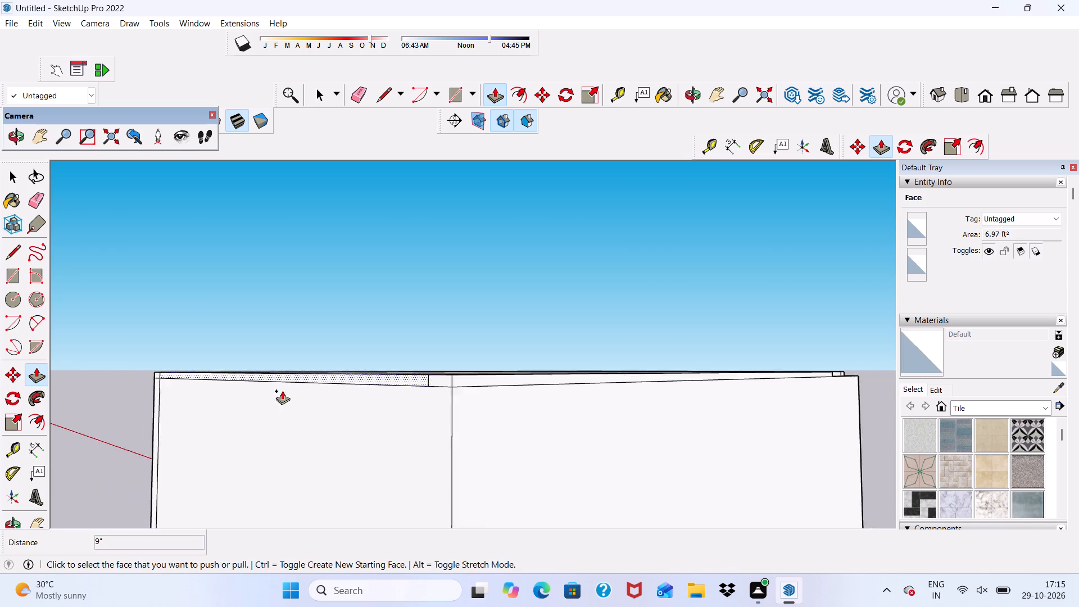
pyautogui.scroll(-2, 282, 391)
pyautogui.moveTo(740, 368); pyautogui.dragTo(668, 413, button='middle')
pyautogui.scroll(-2, 532, 366)
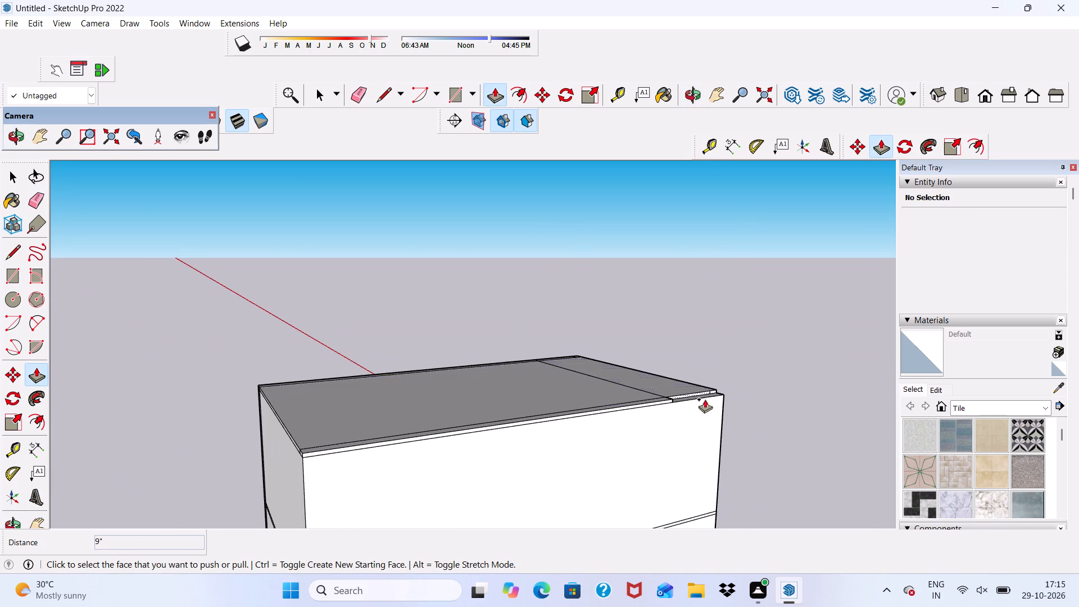
pyautogui.scroll(14, 706, 401)
pyautogui.scroll(-1, 692, 395)
pyautogui.scroll(7, 670, 383)
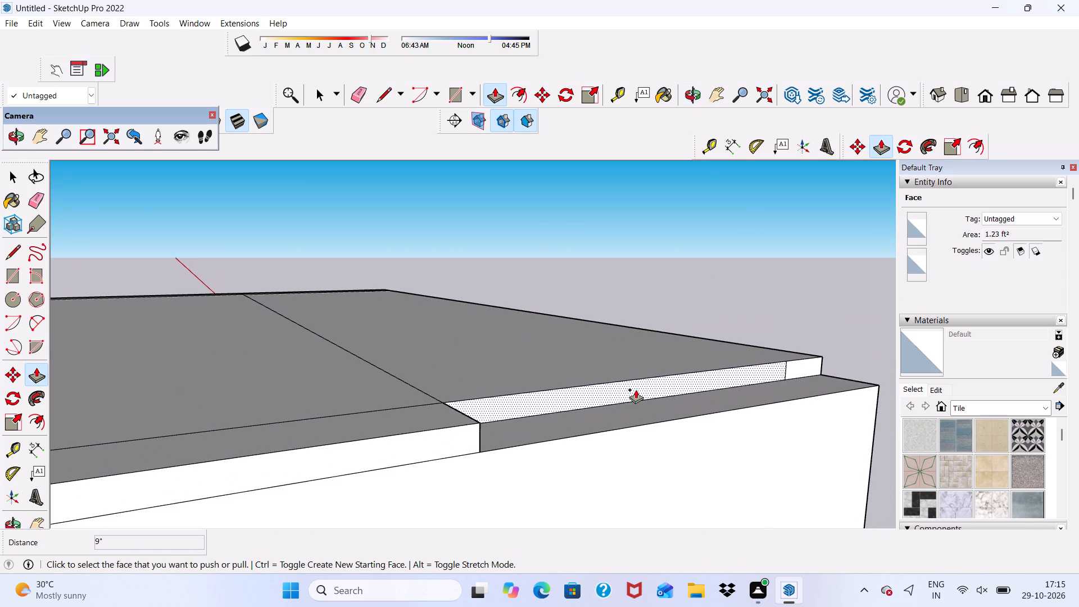
pyautogui.click(636, 389)
pyautogui.click(464, 464)
pyautogui.scroll(-6, 398, 441)
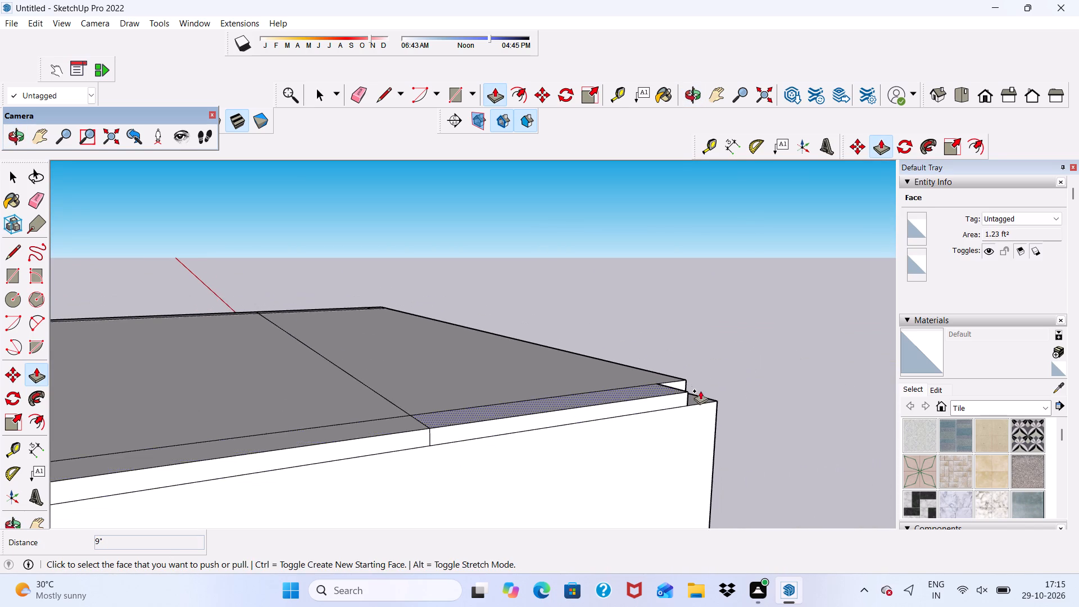
pyautogui.moveTo(700, 391); pyautogui.dragTo(628, 415, button='middle')
pyautogui.scroll(10, 496, 483)
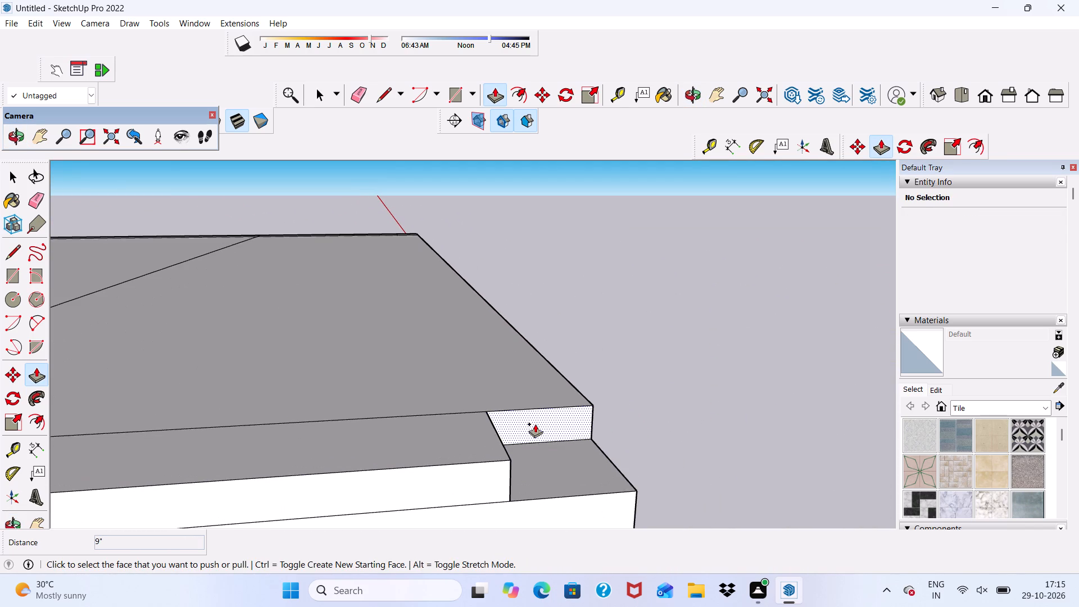
pyautogui.click(535, 424)
pyautogui.click(477, 495)
# Erase the seam lines left on the roof slab's top and side face around its front left corner.
pyautogui.scroll(-6, 487, 455)
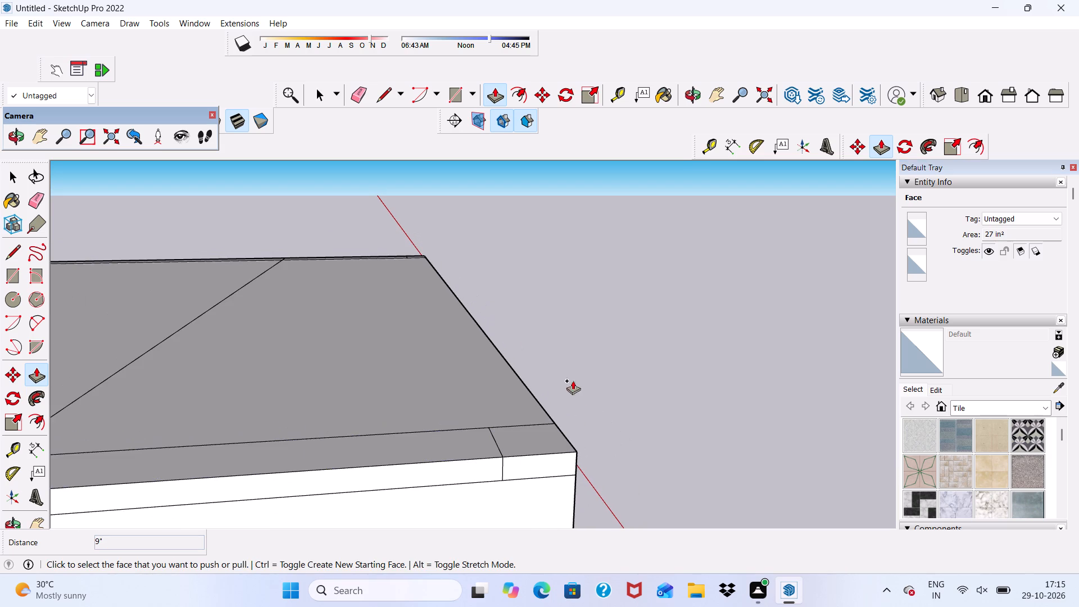
pyautogui.click(352, 92)
pyautogui.scroll(-5, 366, 179)
pyautogui.moveTo(396, 265); pyautogui.dragTo(405, 309, button='middle')
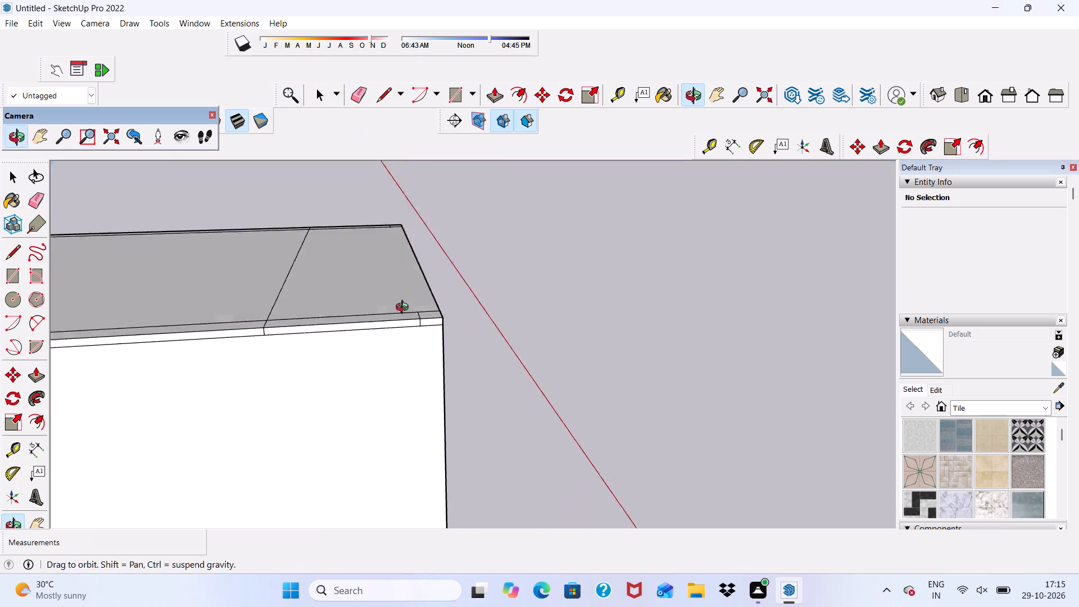
pyautogui.moveTo(405, 309); pyautogui.dragTo(405, 347, button='middle')
pyautogui.scroll(-5, 398, 325)
pyautogui.scroll(12, 399, 345)
pyautogui.moveTo(443, 407); pyautogui.dragTo(430, 430)
pyautogui.scroll(6, 456, 464)
pyautogui.moveTo(438, 455); pyautogui.dragTo(412, 453)
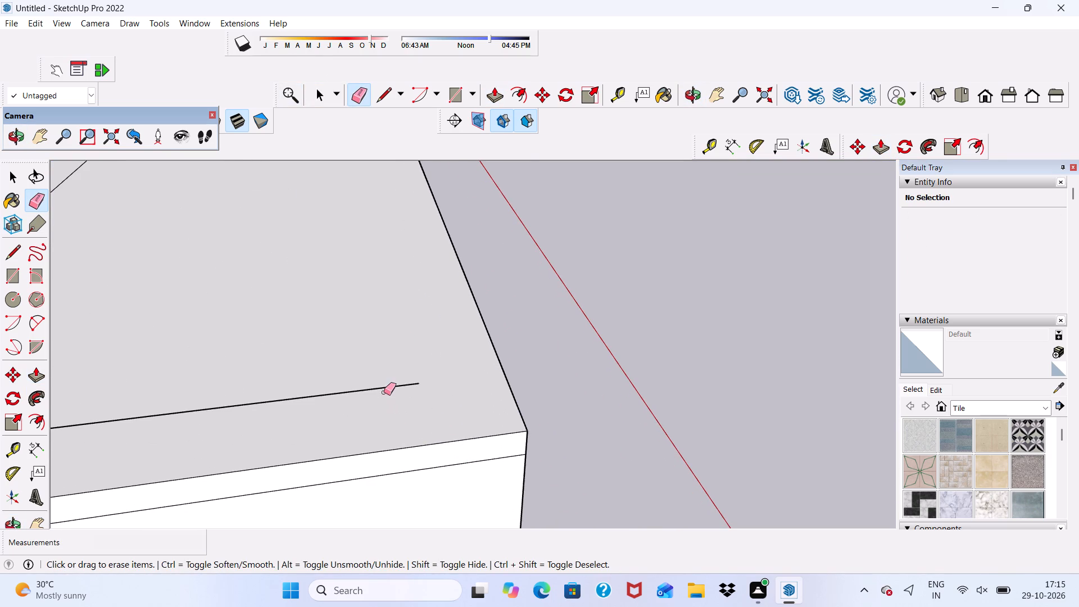
pyautogui.moveTo(383, 382); pyautogui.dragTo(384, 389)
# Erase the remaining seams where the front and back slabs meet along the left edge, including the line across the roof.
pyautogui.scroll(-14, 392, 364)
pyautogui.scroll(7, 200, 393)
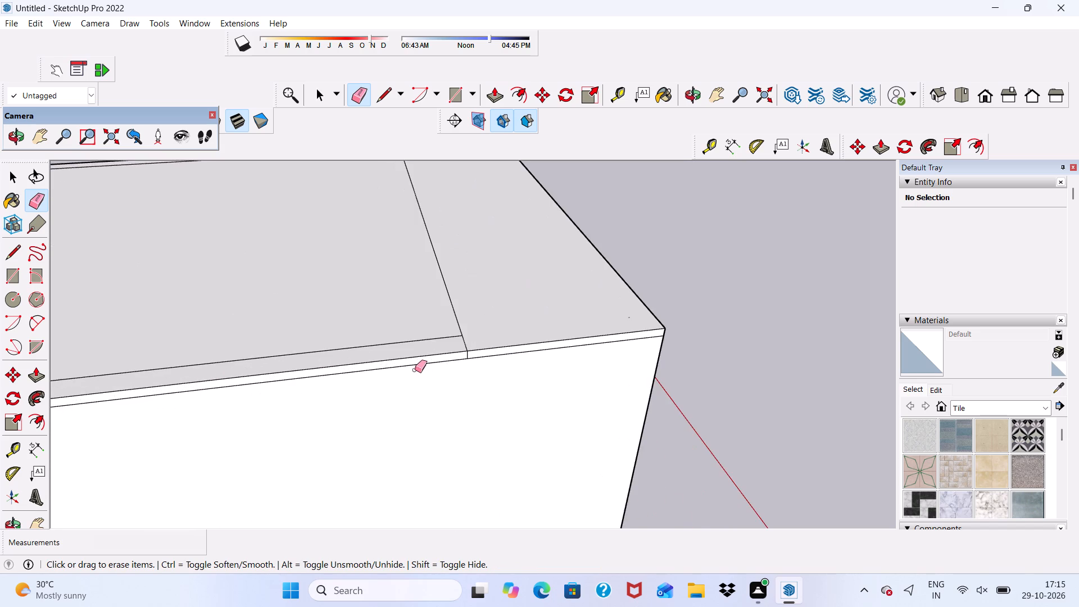
pyautogui.scroll(4, 419, 370)
pyautogui.scroll(6, 482, 348)
pyautogui.moveTo(491, 351); pyautogui.dragTo(509, 351)
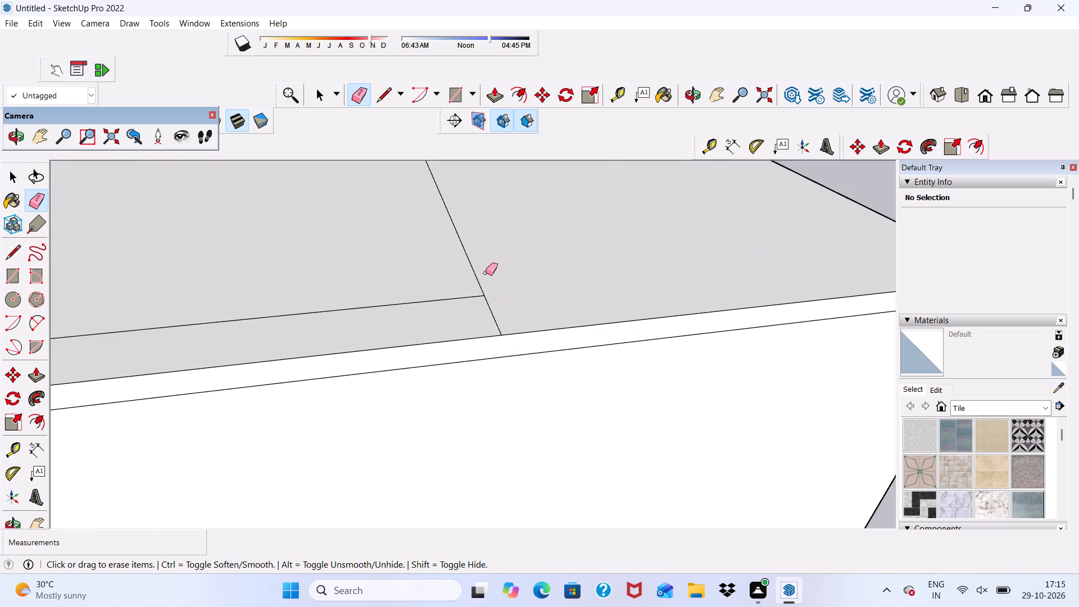
pyautogui.moveTo(486, 273); pyautogui.dragTo(493, 315)
pyautogui.scroll(-11, 487, 284)
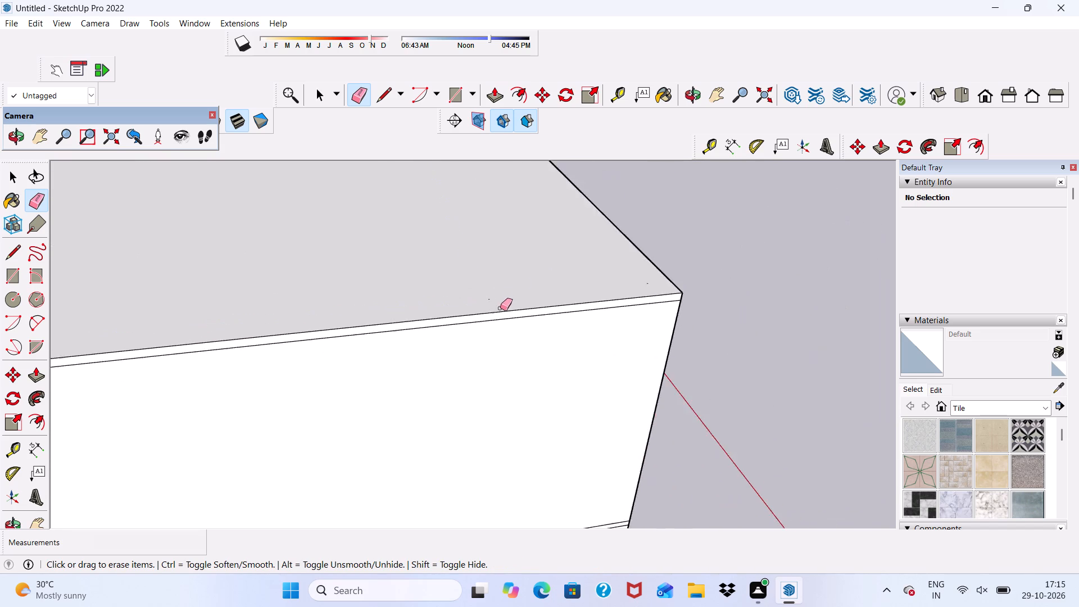
pyautogui.scroll(4, 489, 301)
pyautogui.moveTo(489, 300); pyautogui.dragTo(491, 282)
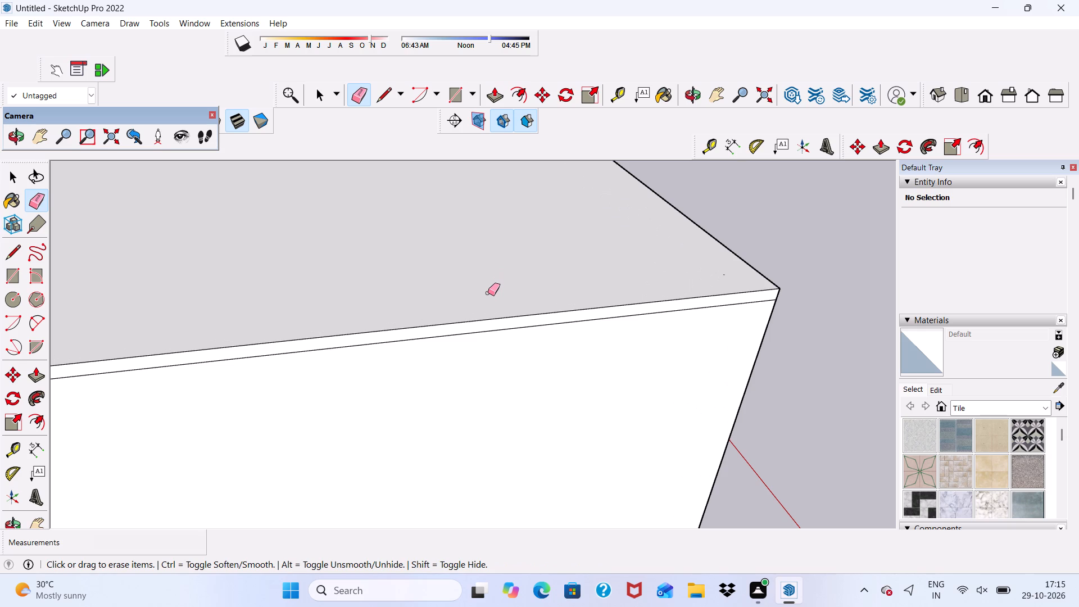
# Erase the stray speck of an edge left on the roof slab's top near its front left corner.
pyautogui.scroll(-19, 488, 293)
pyautogui.scroll(6, 321, 337)
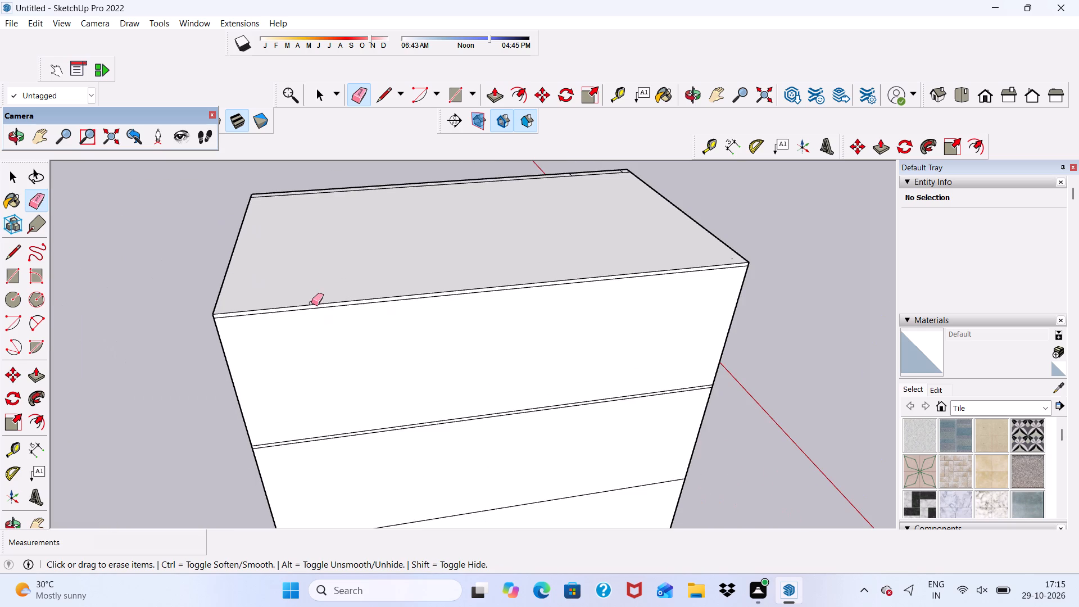
pyautogui.scroll(7, 299, 261)
pyautogui.scroll(-12, 293, 198)
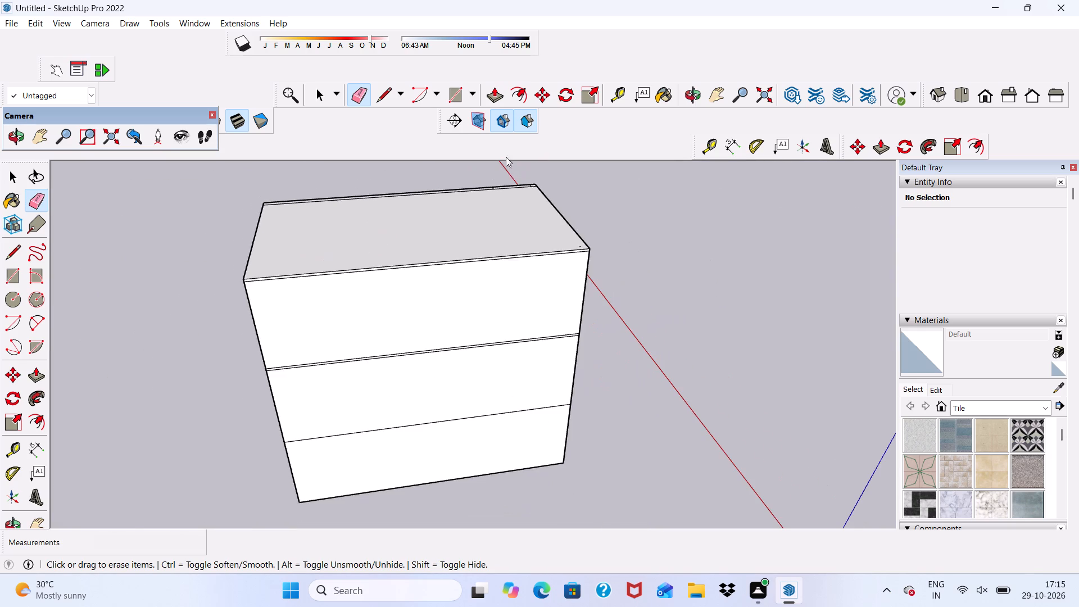
pyautogui.scroll(7, 541, 212)
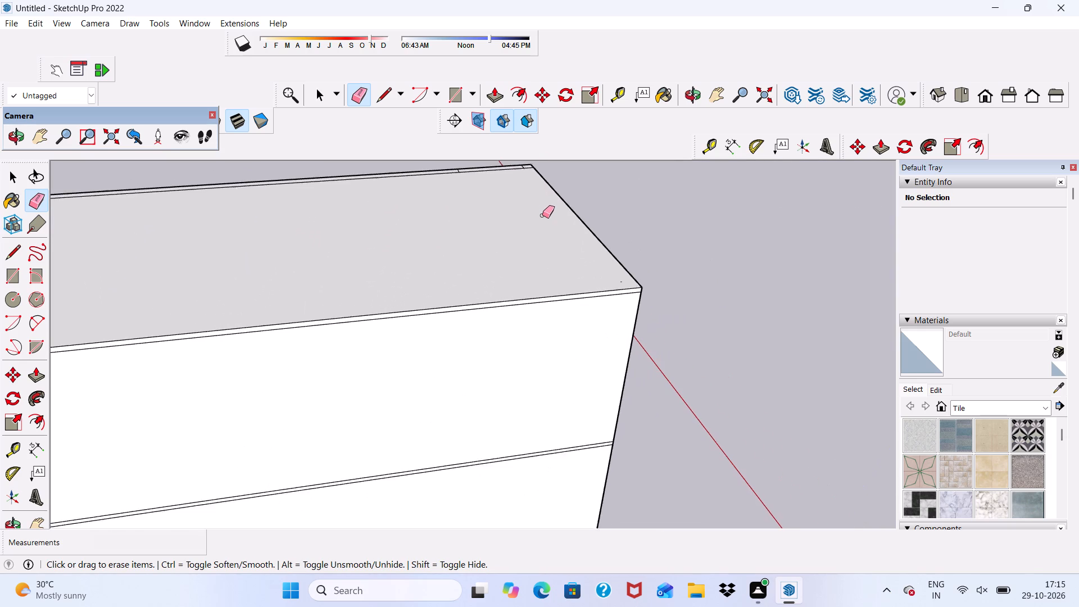
pyautogui.scroll(5, 542, 215)
pyautogui.scroll(-7, 543, 216)
pyautogui.moveTo(556, 234); pyautogui.dragTo(565, 259, button='middle')
pyautogui.scroll(2, 565, 259)
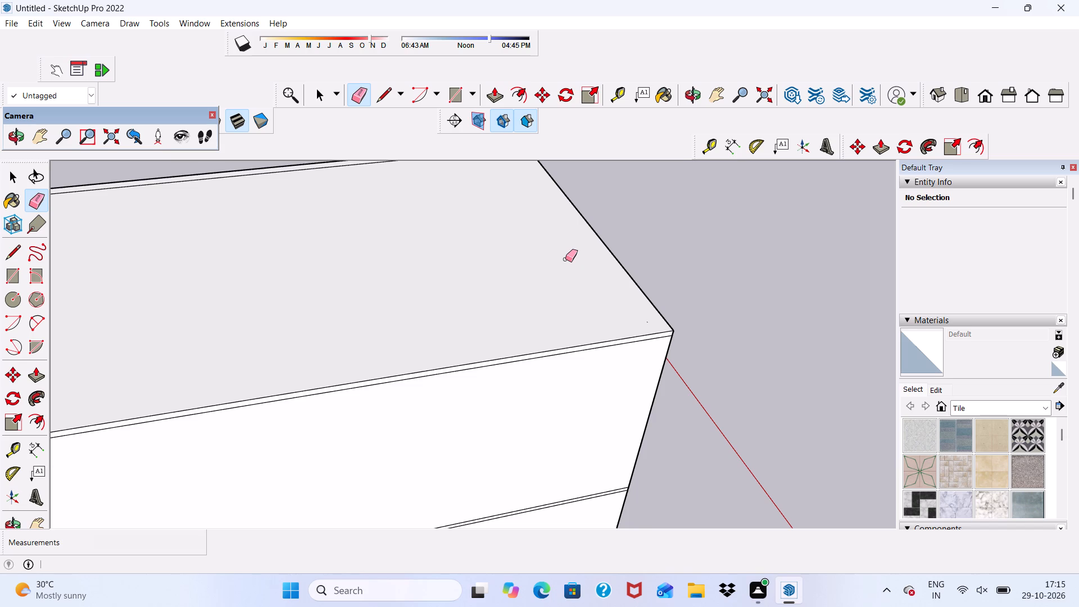
pyautogui.scroll(-5, 537, 243)
pyautogui.moveTo(541, 314); pyautogui.dragTo(117, 387, button='middle')
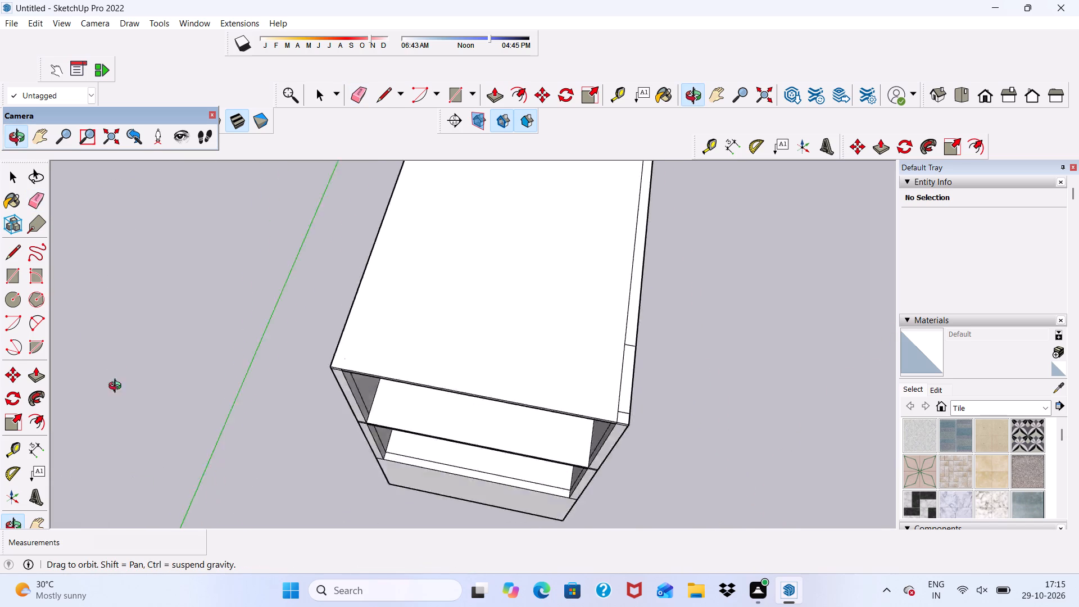
pyautogui.moveTo(117, 387); pyautogui.dragTo(264, 339, button='middle')
pyautogui.scroll(7, 431, 328)
pyautogui.scroll(-1, 416, 341)
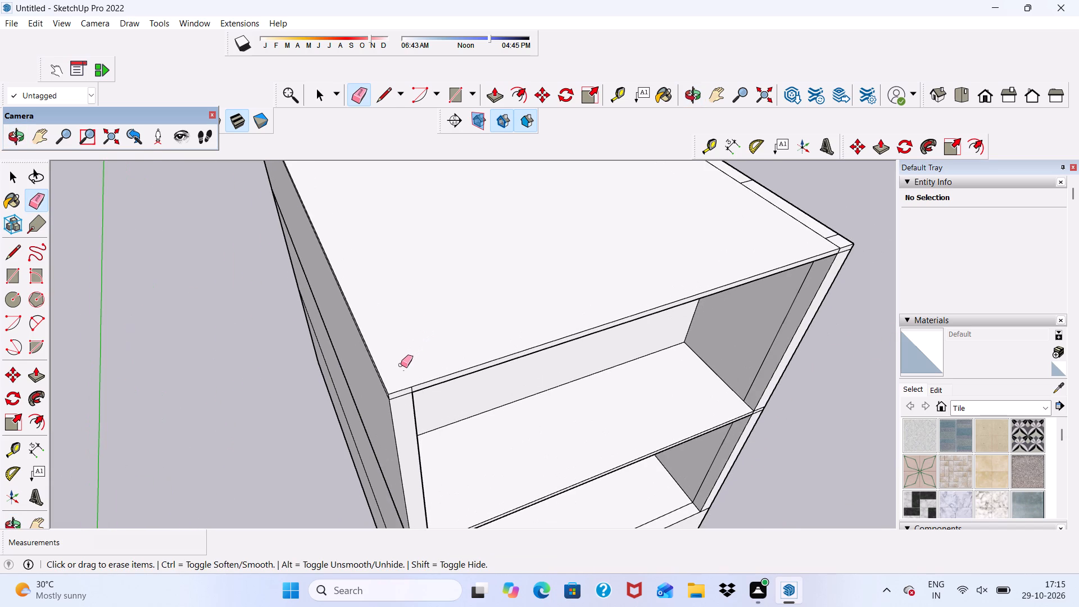
pyautogui.click(404, 372)
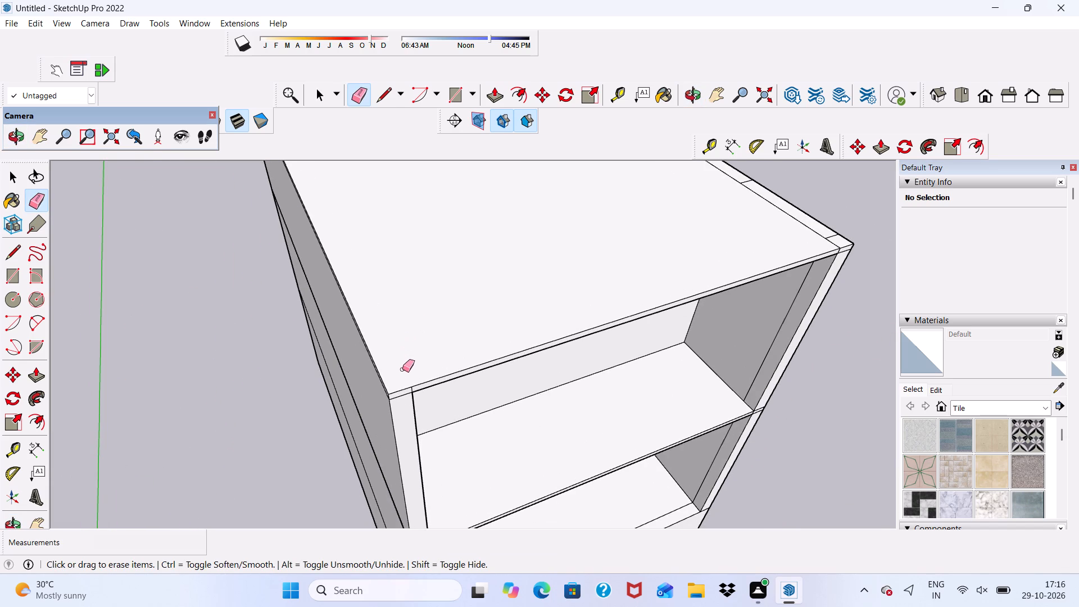
pyautogui.click(402, 369)
pyautogui.moveTo(405, 364); pyautogui.dragTo(405, 371)
pyautogui.scroll(-6, 271, 377)
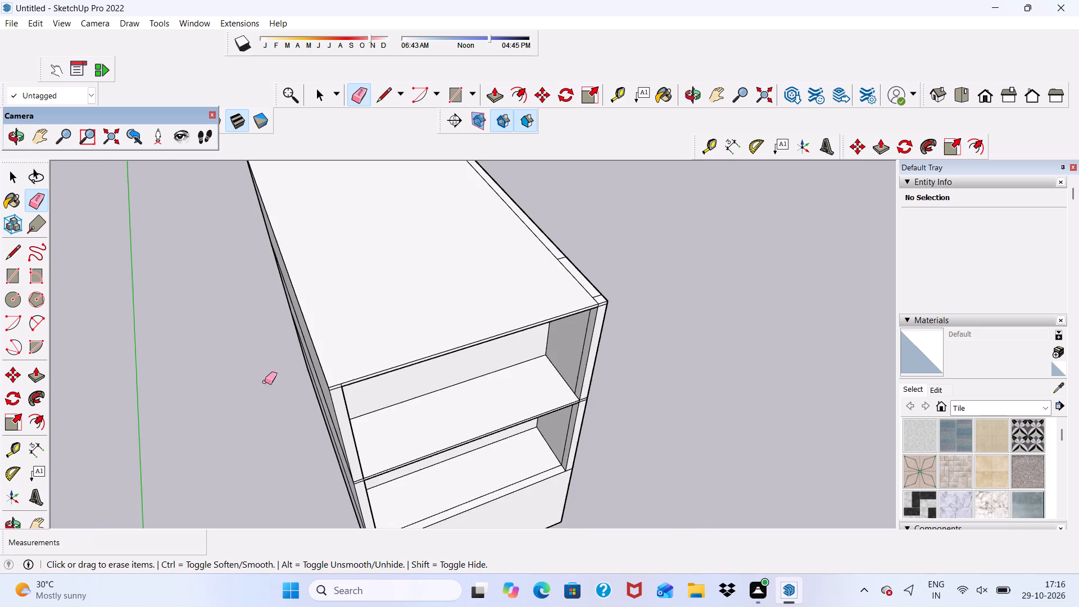
# Erase the lengthwise and crosswise seam lines on the roof slab's top at its front right corner.
pyautogui.scroll(8, 641, 287)
pyautogui.scroll(11, 509, 359)
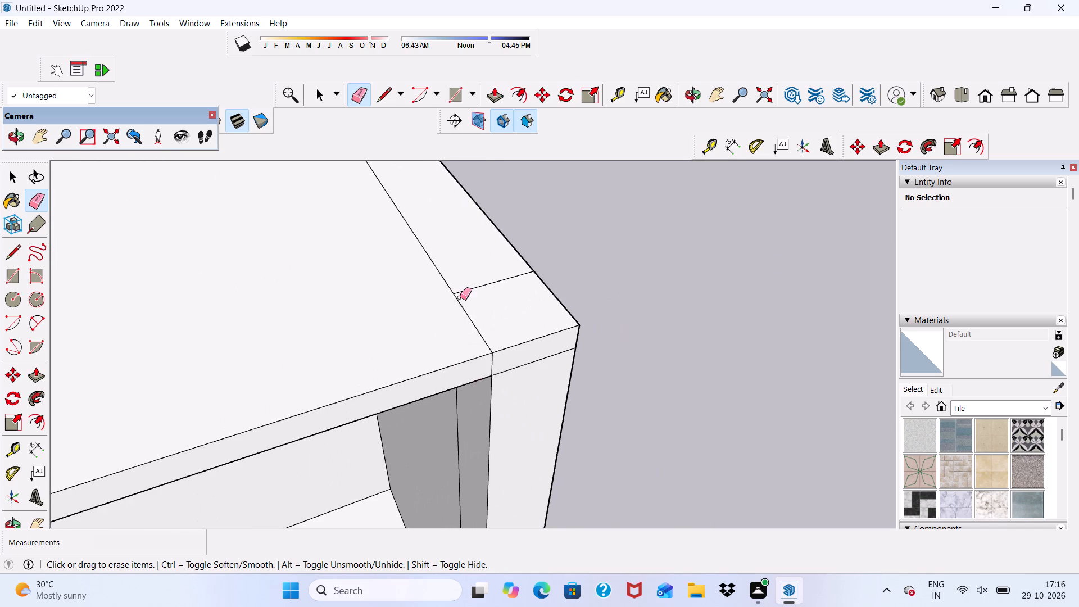
pyautogui.moveTo(460, 297); pyautogui.dragTo(463, 315)
pyautogui.moveTo(482, 274); pyautogui.dragTo(486, 291)
pyautogui.moveTo(459, 280); pyautogui.dragTo(436, 291)
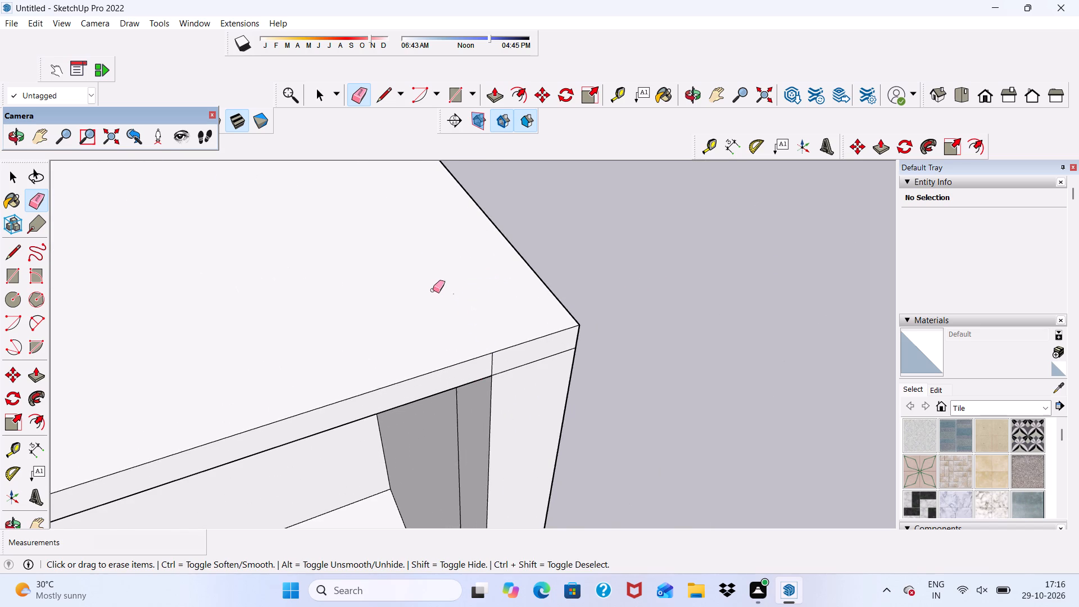
# Clean up the tiny leftover edge specks on the roof slab's top near its front right corner.
pyautogui.moveTo(455, 286); pyautogui.dragTo(455, 302)
pyautogui.moveTo(452, 285); pyautogui.dragTo(475, 322)
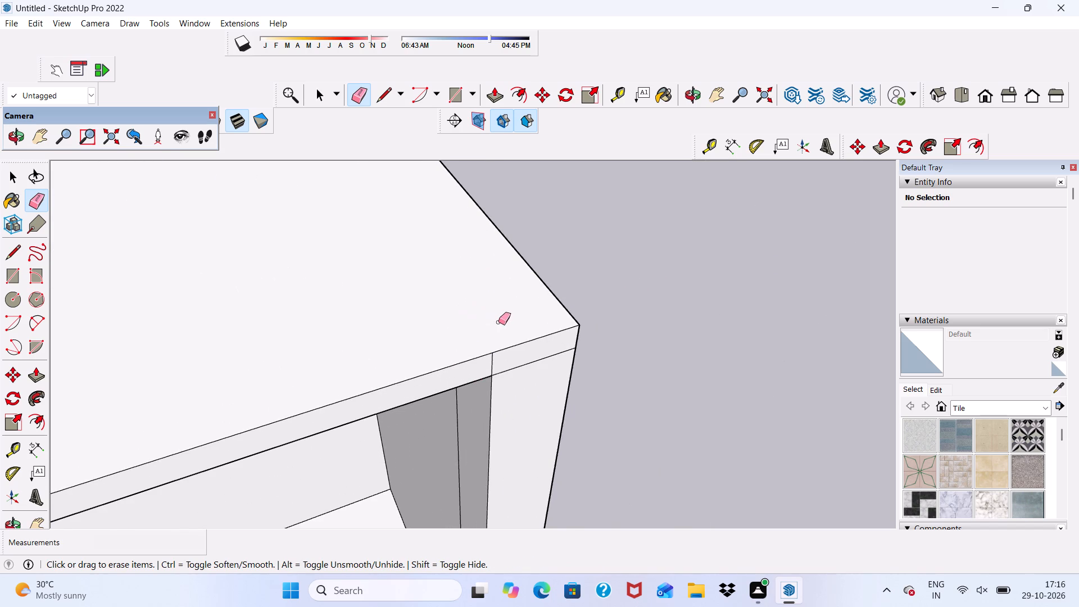
pyautogui.moveTo(501, 325); pyautogui.dragTo(496, 330)
pyautogui.scroll(-3, 489, 304)
pyautogui.scroll(5, 512, 306)
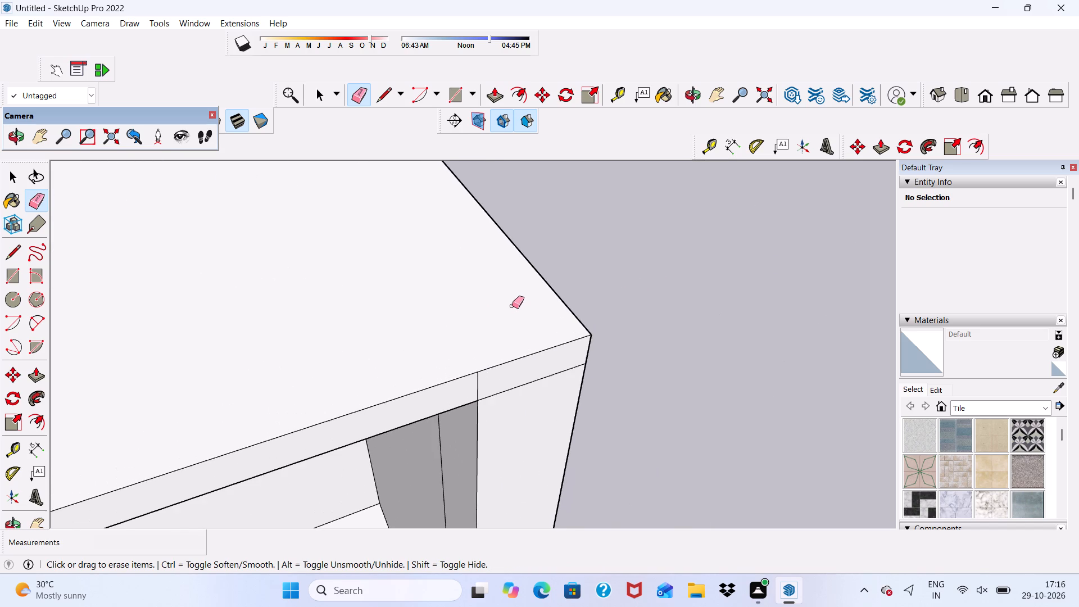
pyautogui.moveTo(497, 325); pyautogui.dragTo(495, 334)
pyautogui.moveTo(499, 323); pyautogui.dragTo(504, 331)
pyautogui.moveTo(500, 329); pyautogui.dragTo(502, 336)
# Erase the remaining crosswise and lengthwise seam lines along the right side of the roof slab's top, over the back room.
pyautogui.scroll(-18, 500, 305)
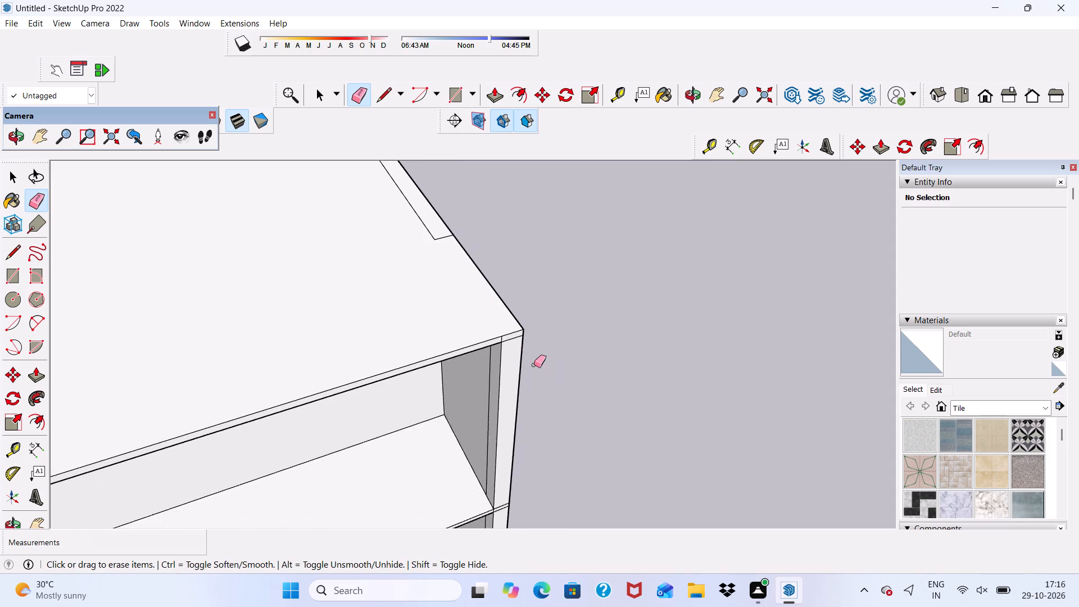
pyautogui.scroll(-7, 534, 365)
pyautogui.scroll(6, 489, 268)
pyautogui.scroll(11, 542, 440)
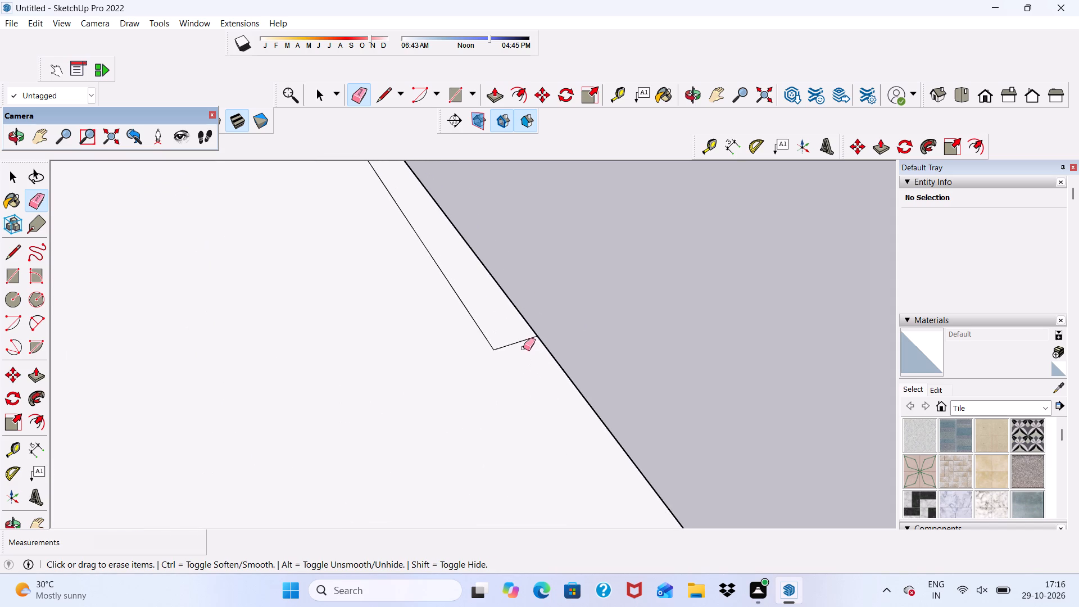
pyautogui.scroll(6, 523, 347)
pyautogui.click(520, 336)
pyautogui.moveTo(476, 330); pyautogui.dragTo(451, 341)
# Clean up the tiny leftover edge specks where the right-side seams met on the roof slab's top.
pyautogui.moveTo(478, 345); pyautogui.dragTo(468, 356)
pyautogui.moveTo(464, 342); pyautogui.dragTo(470, 354)
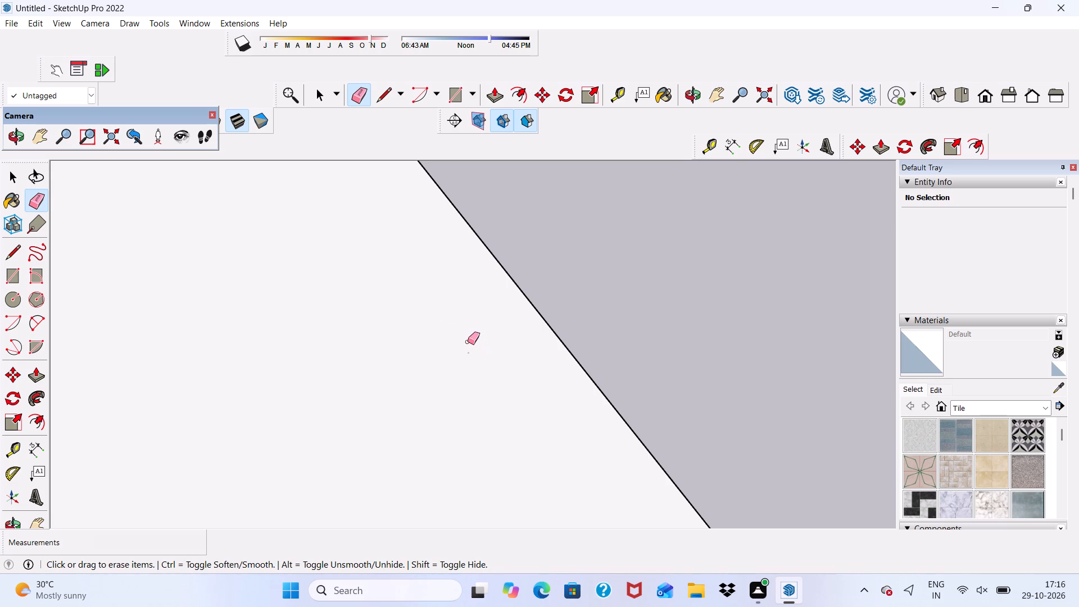
pyautogui.moveTo(470, 347); pyautogui.dragTo(470, 368)
pyautogui.moveTo(466, 348); pyautogui.dragTo(473, 365)
pyautogui.click(468, 353)
pyautogui.moveTo(500, 321); pyautogui.dragTo(500, 334)
pyautogui.moveTo(497, 327); pyautogui.dragTo(501, 356)
pyautogui.scroll(-6, 501, 330)
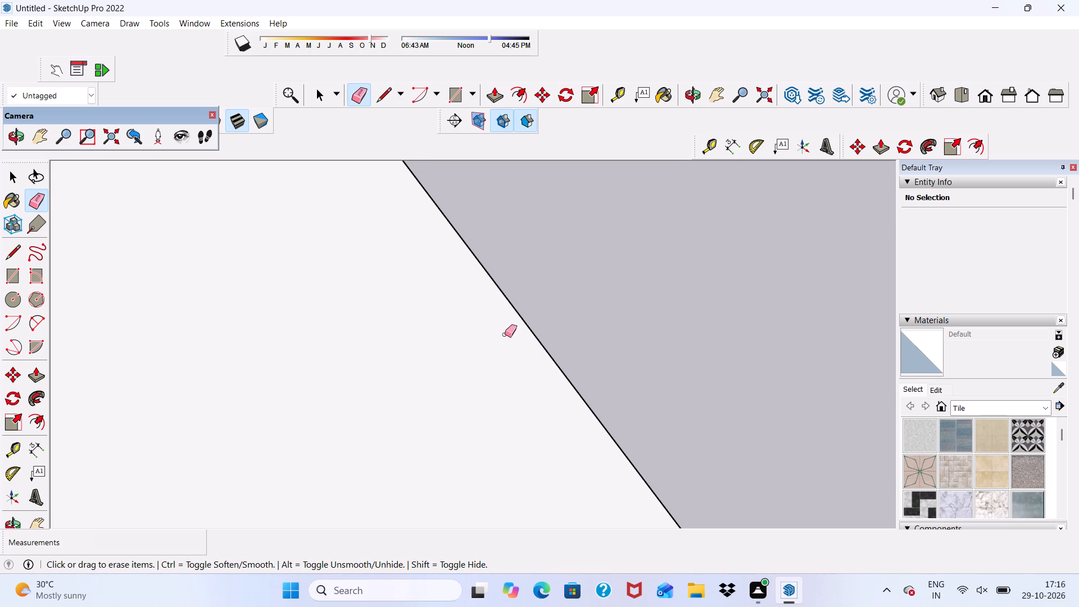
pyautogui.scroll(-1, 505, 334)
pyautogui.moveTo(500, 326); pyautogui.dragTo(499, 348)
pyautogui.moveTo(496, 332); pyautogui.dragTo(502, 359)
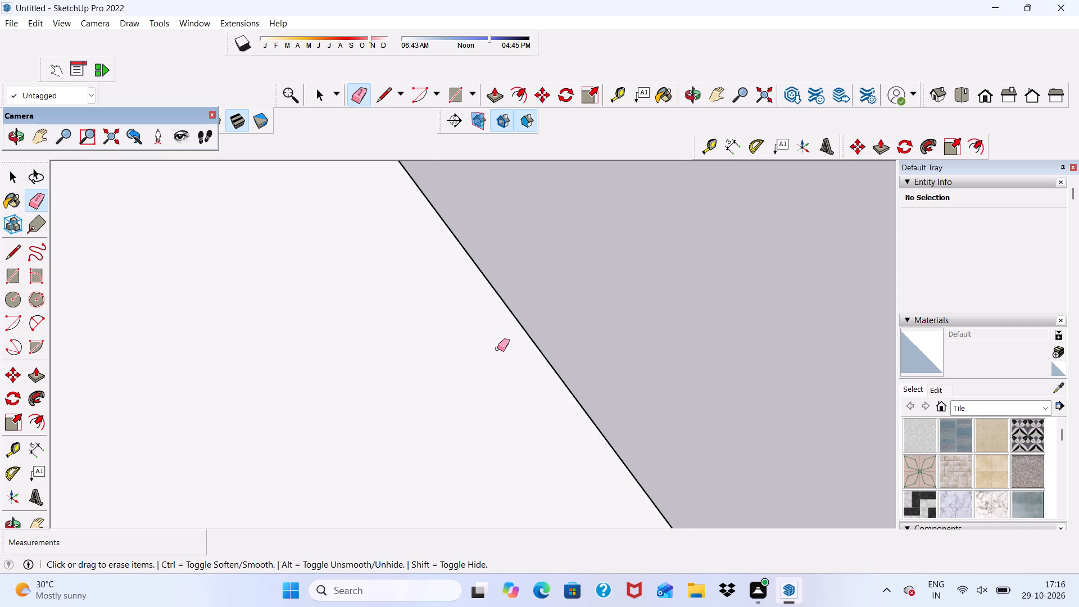
# Erase the pair of upper floor-slab seam lines running across the long side wall to the right of the open front.
pyautogui.scroll(-7, 497, 348)
pyautogui.scroll(-15, 499, 350)
pyautogui.scroll(6, 386, 182)
pyautogui.scroll(-2, 461, 296)
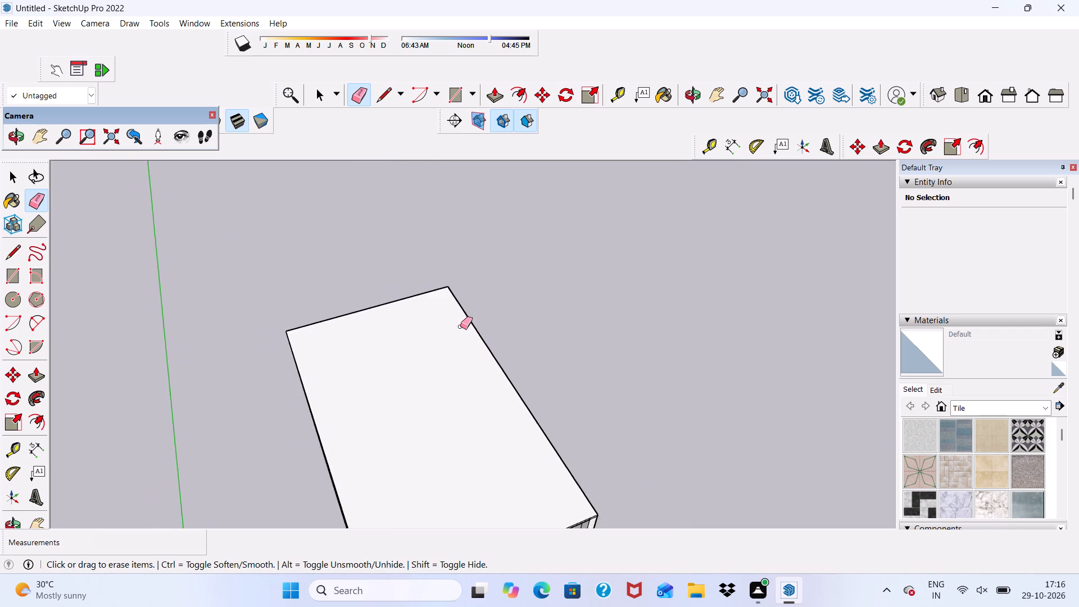
pyautogui.moveTo(460, 327); pyautogui.dragTo(385, 139, button='middle')
pyautogui.moveTo(312, 332); pyautogui.dragTo(163, 354, button='middle')
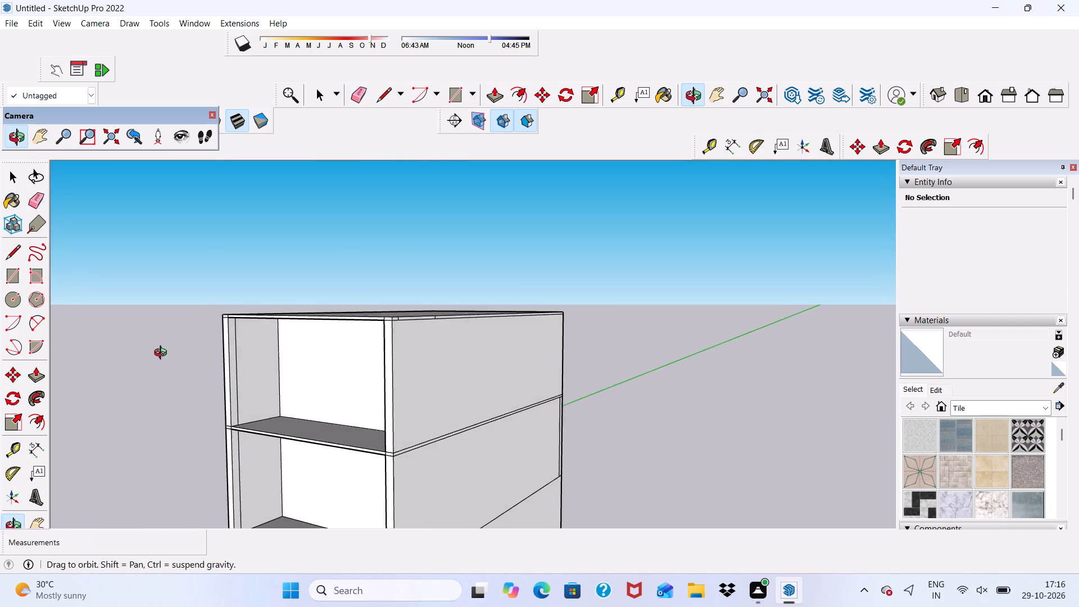
pyautogui.moveTo(163, 354); pyautogui.dragTo(98, 425, button='middle')
pyautogui.scroll(5, 448, 400)
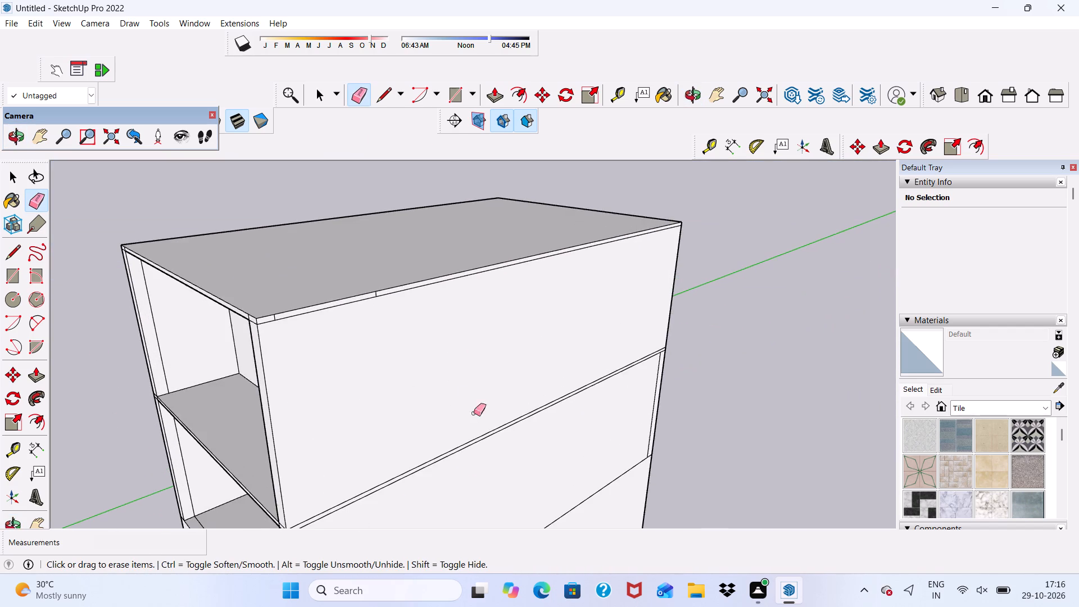
pyautogui.scroll(5, 532, 532)
pyautogui.scroll(-1, 532, 459)
pyautogui.moveTo(506, 368); pyautogui.dragTo(507, 405)
pyautogui.scroll(-6, 474, 340)
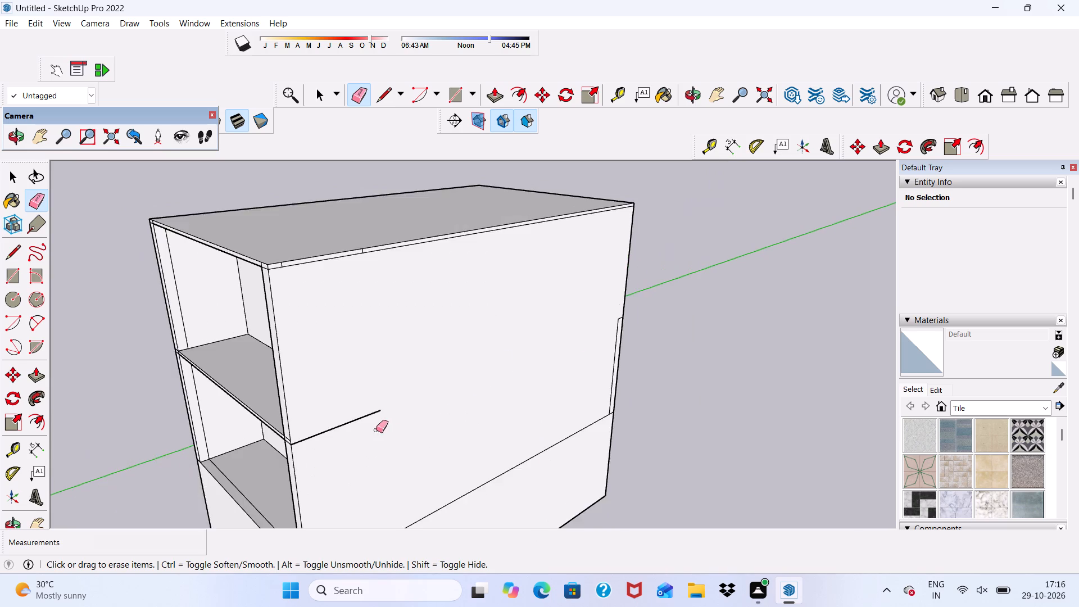
pyautogui.scroll(1, 368, 424)
pyautogui.moveTo(356, 406); pyautogui.dragTo(358, 418)
pyautogui.scroll(3, 291, 443)
pyautogui.moveTo(291, 443); pyautogui.dragTo(290, 449)
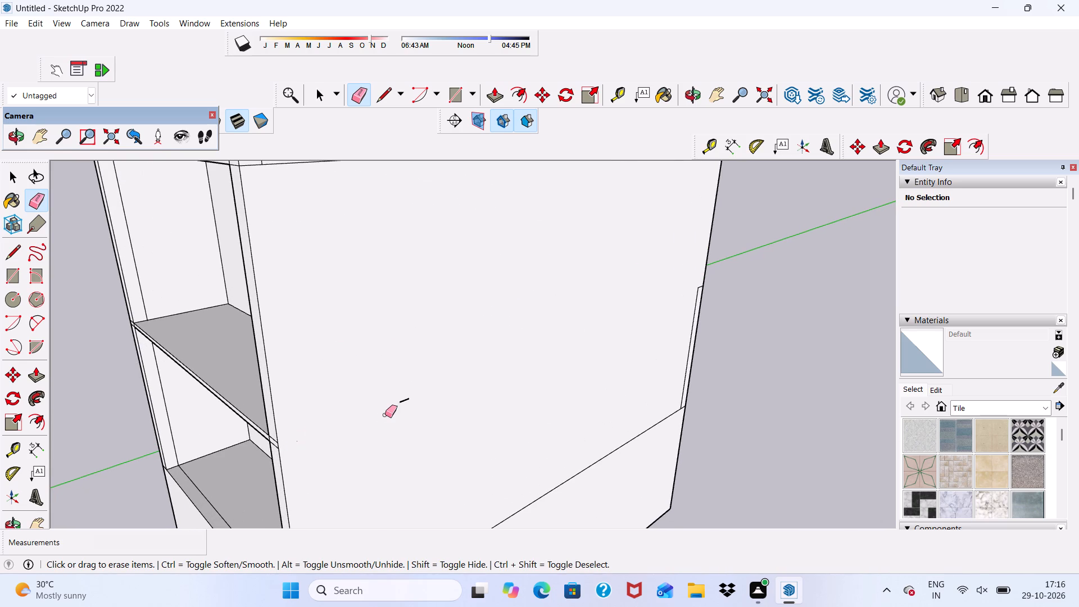
# Clean up the short leftover seam dash and its specks on the right side wall.
pyautogui.moveTo(397, 400); pyautogui.dragTo(414, 392)
pyautogui.moveTo(414, 396); pyautogui.dragTo(398, 406)
pyautogui.moveTo(400, 402); pyautogui.dragTo(398, 414)
pyautogui.moveTo(395, 395); pyautogui.dragTo(411, 445)
# Erase the leftover edge speck on the right side wall beside the front opening, at the upper floor slab's level.
pyautogui.scroll(-3, 399, 415)
pyautogui.moveTo(397, 419); pyautogui.dragTo(439, 385, button='middle')
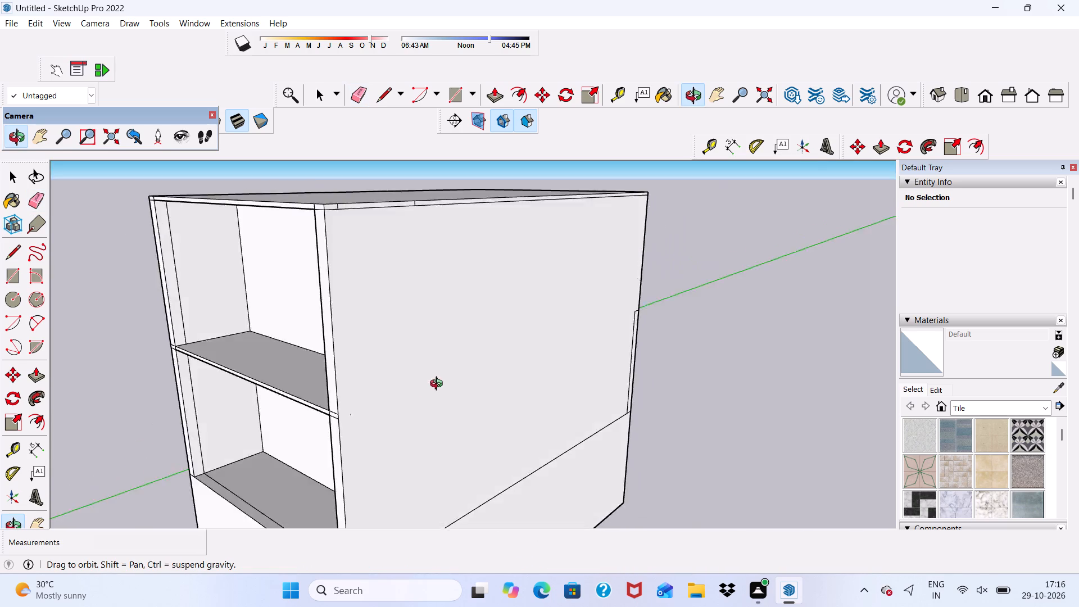
pyautogui.moveTo(439, 385); pyautogui.dragTo(554, 369, button='middle')
pyautogui.scroll(6, 554, 369)
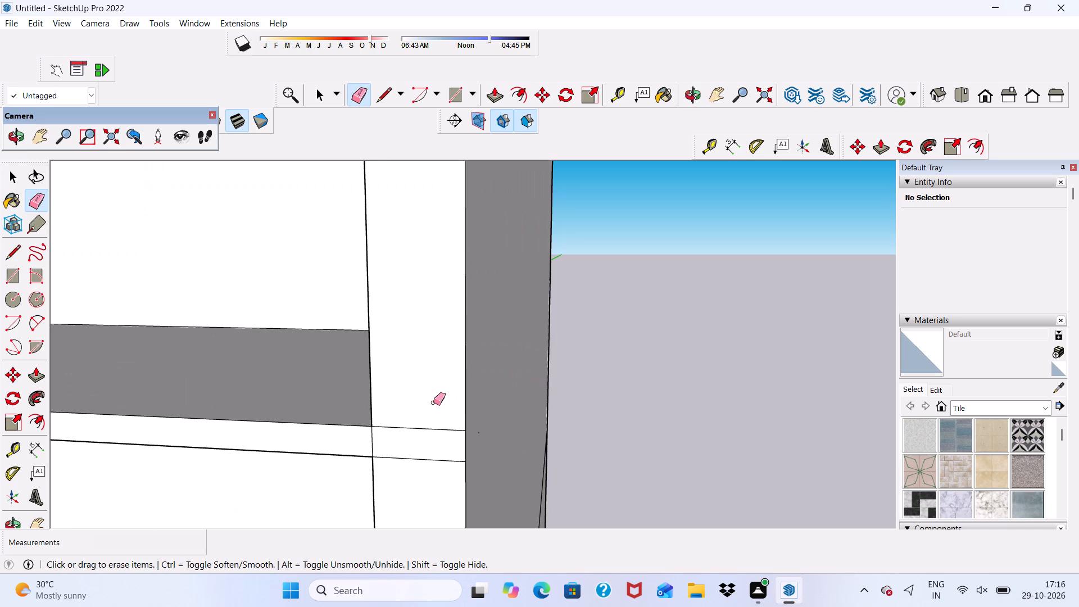
pyautogui.scroll(-7, 490, 351)
pyautogui.scroll(-7, 469, 305)
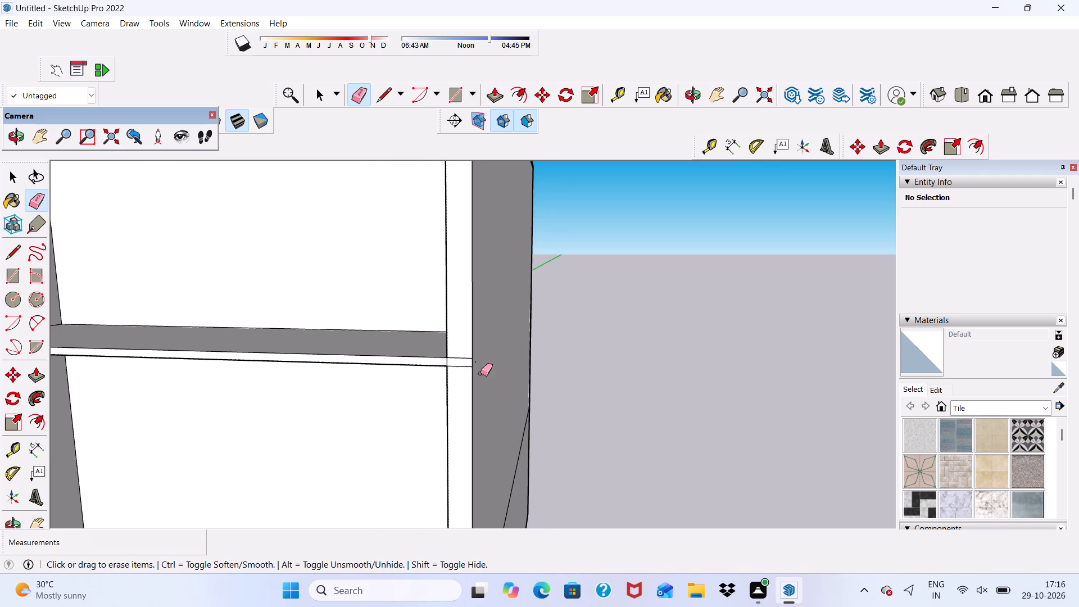
pyautogui.scroll(-1, 537, 429)
pyautogui.moveTo(538, 432); pyautogui.dragTo(385, 372, button='middle')
pyautogui.scroll(-2, 435, 307)
pyautogui.scroll(1, 418, 315)
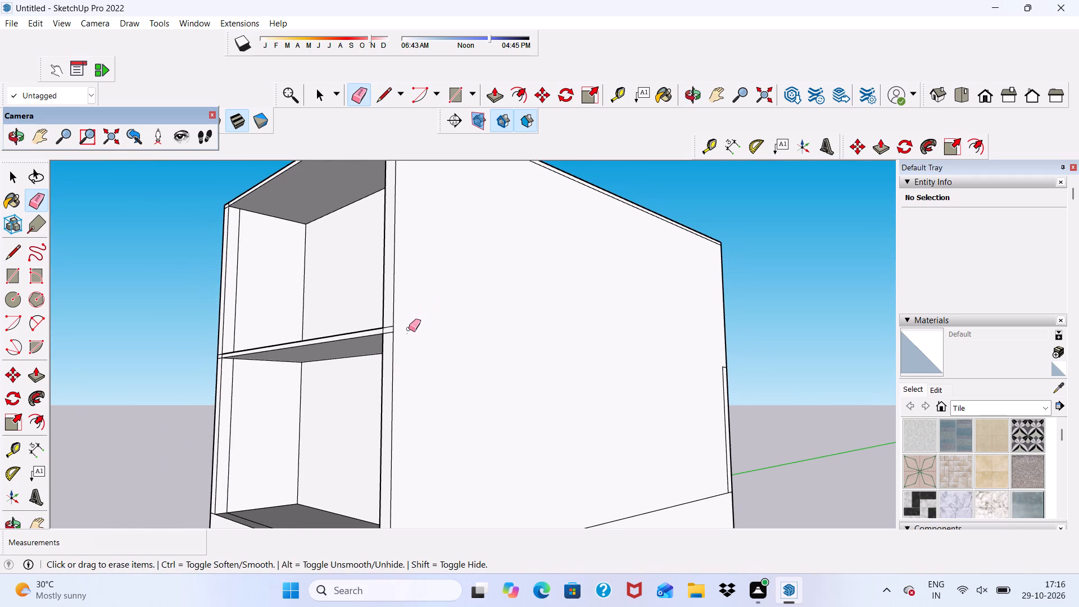
pyautogui.moveTo(409, 329); pyautogui.dragTo(409, 346)
# Erase the lower floor seam line running across the right side wall.
pyautogui.scroll(-5, 452, 323)
pyautogui.moveTo(476, 451); pyautogui.dragTo(486, 490)
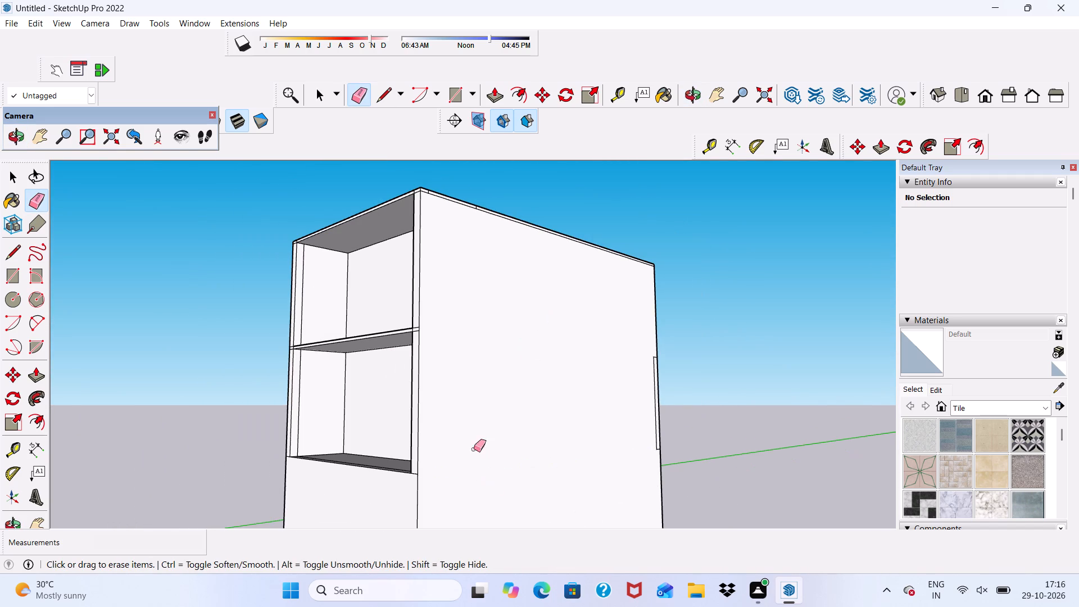
# Erase the narrow strip outline along the right side wall's back vertical edge, including its short horizontal ends.
pyautogui.scroll(-5, 460, 407)
pyautogui.scroll(6, 633, 392)
pyautogui.scroll(12, 586, 336)
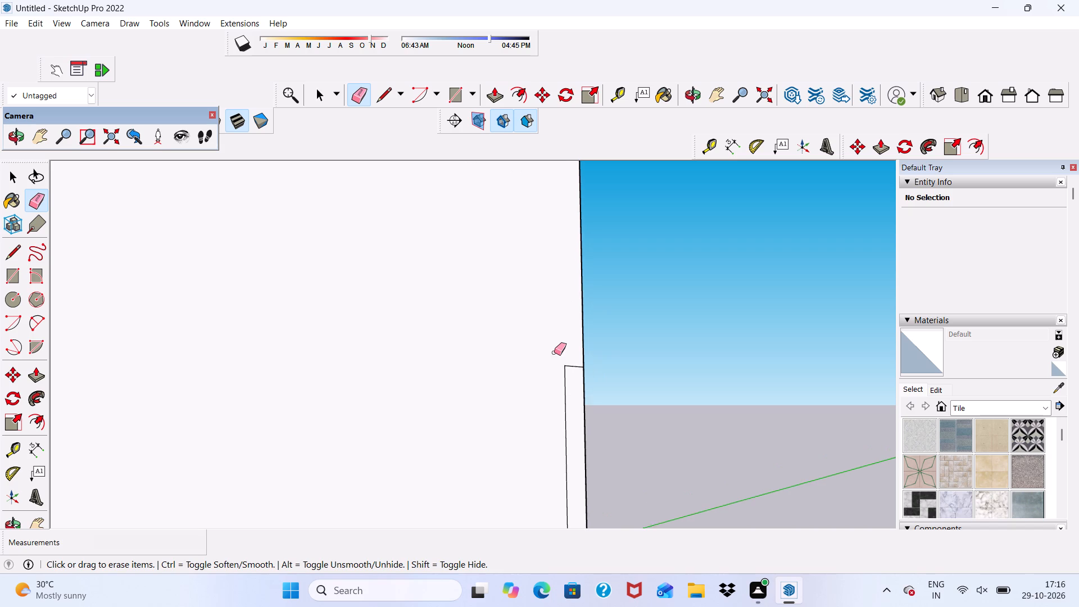
pyautogui.scroll(2, 554, 352)
pyautogui.moveTo(574, 360); pyautogui.dragTo(577, 382)
pyautogui.scroll(-7, 524, 322)
pyautogui.scroll(3, 569, 407)
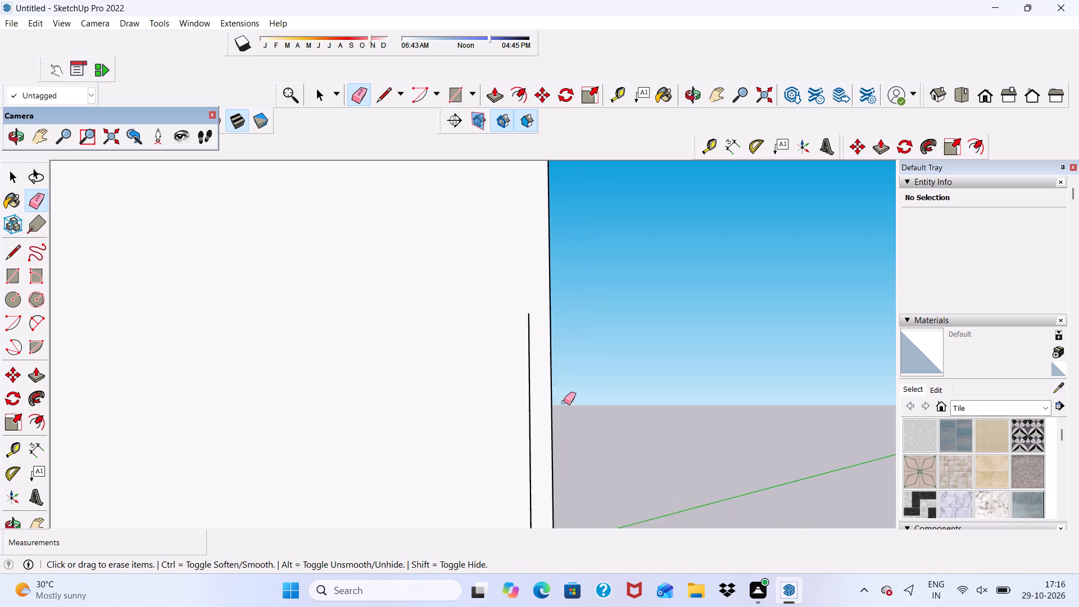
pyautogui.scroll(1, 564, 402)
pyautogui.moveTo(528, 345); pyautogui.dragTo(517, 359)
pyautogui.scroll(-12, 494, 275)
pyautogui.scroll(-6, 497, 391)
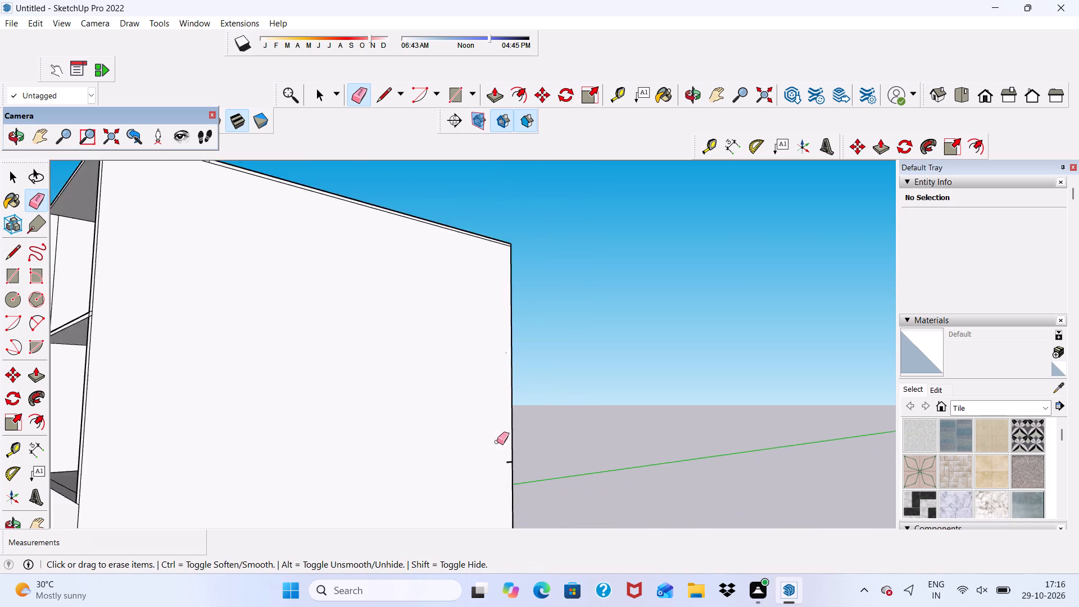
pyautogui.scroll(10, 497, 481)
pyautogui.moveTo(523, 460); pyautogui.dragTo(523, 454)
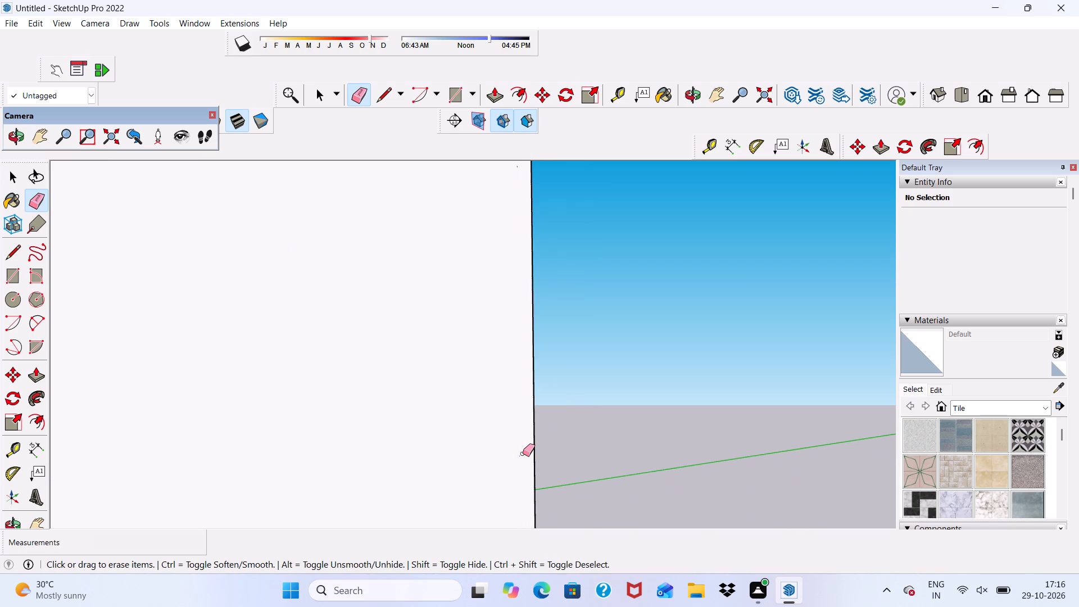
# Clean up the tiny edge specks left by the strip near the right side wall's back edge.
pyautogui.moveTo(511, 415); pyautogui.dragTo(507, 478)
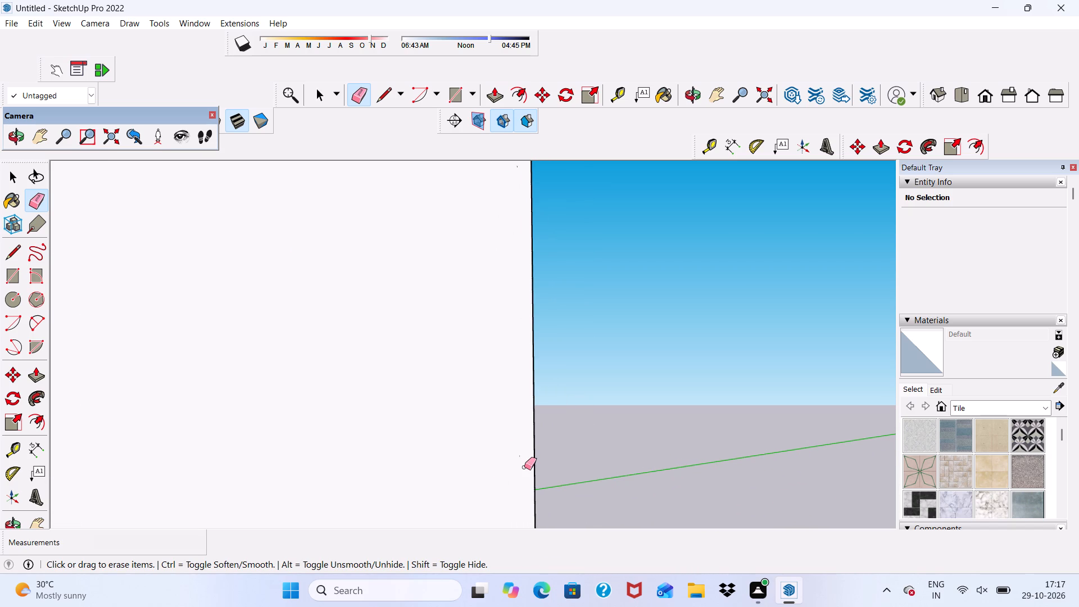
pyautogui.moveTo(520, 455); pyautogui.dragTo(523, 473)
pyautogui.moveTo(515, 449); pyautogui.dragTo(422, 484)
pyautogui.moveTo(383, 487); pyautogui.dragTo(394, 527)
pyautogui.moveTo(394, 527); pyautogui.dragTo(416, 514)
pyautogui.scroll(-6, 428, 385)
pyautogui.scroll(10, 495, 257)
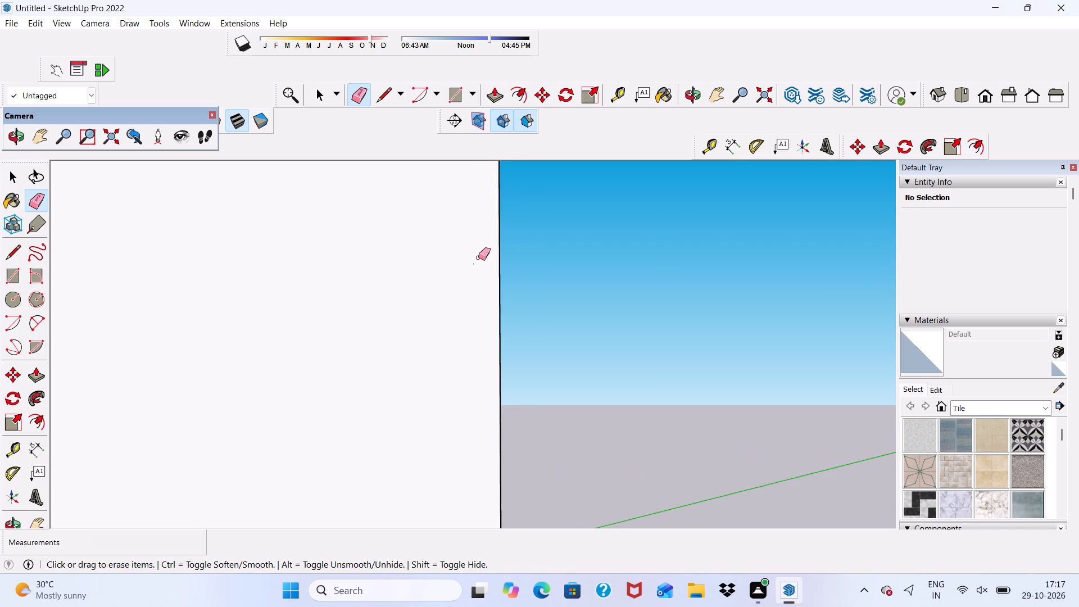
pyautogui.moveTo(477, 260); pyautogui.dragTo(466, 277)
# Erase the upper and lower floor seam lines running across the back wall.
pyautogui.scroll(-7, 471, 264)
pyautogui.moveTo(481, 332); pyautogui.dragTo(448, 379, button='middle')
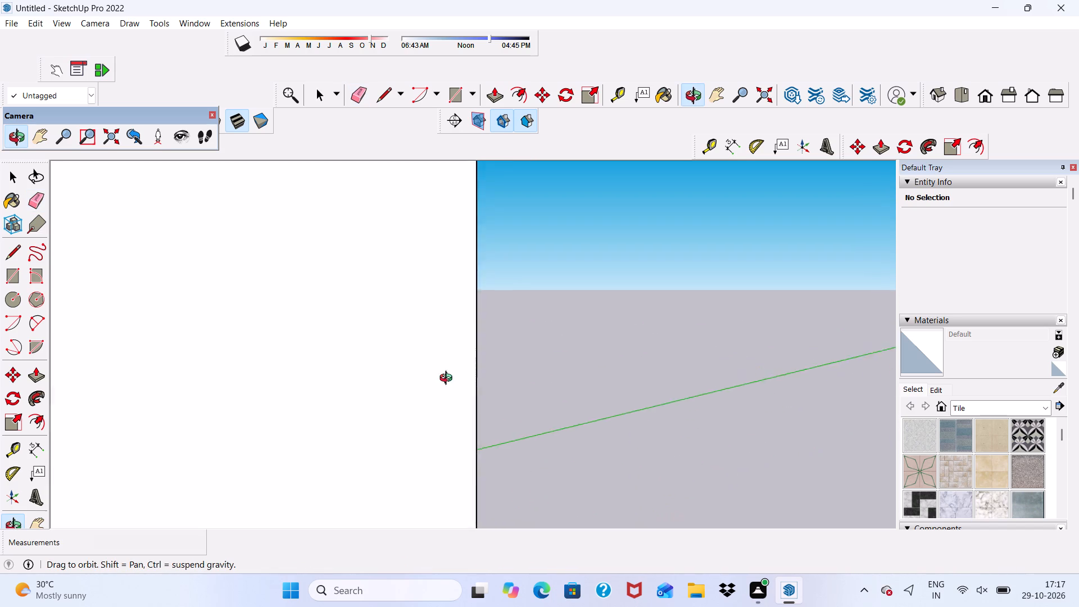
pyautogui.moveTo(448, 379); pyautogui.dragTo(69, 432, button='middle')
pyautogui.moveTo(408, 262); pyautogui.dragTo(416, 320)
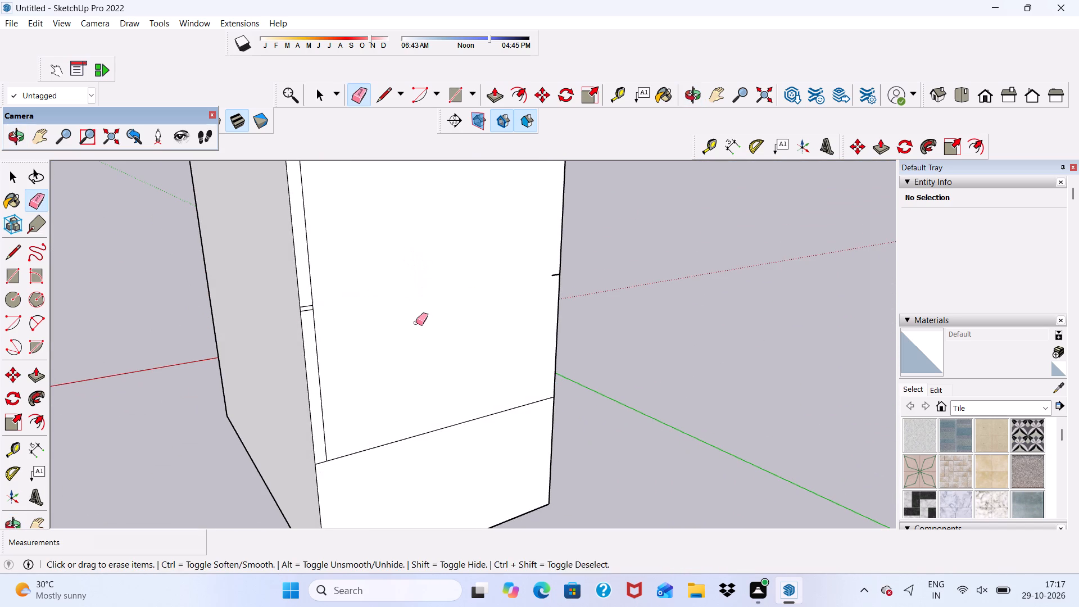
pyautogui.moveTo(408, 357); pyautogui.dragTo(409, 462)
# Erase the lower strip outline on the back wall along its corner with the right side wall.
pyautogui.scroll(4, 329, 251)
pyautogui.scroll(-5, 323, 252)
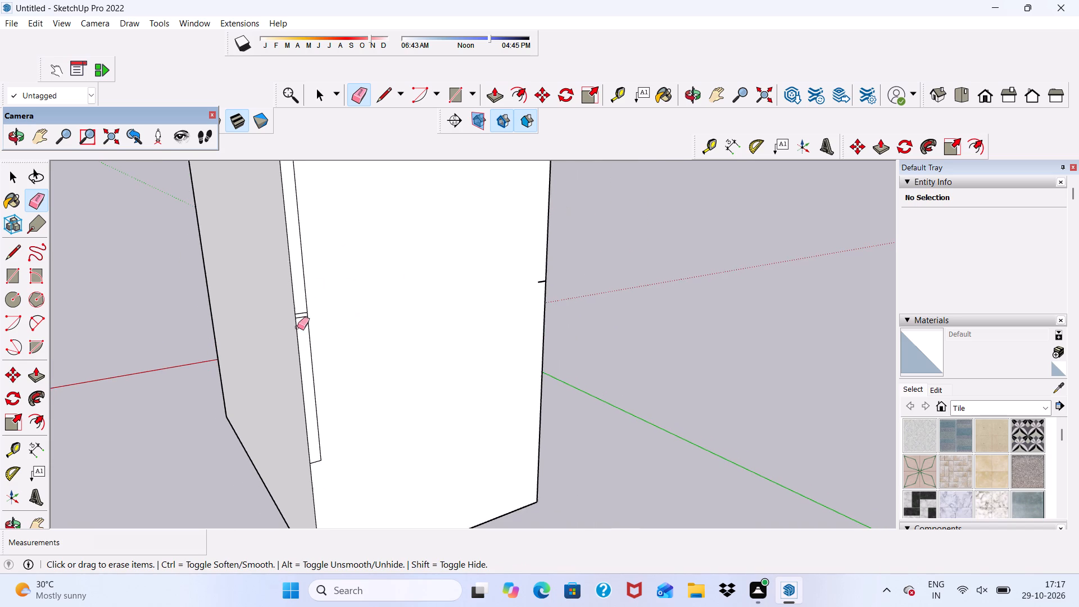
pyautogui.scroll(7, 301, 492)
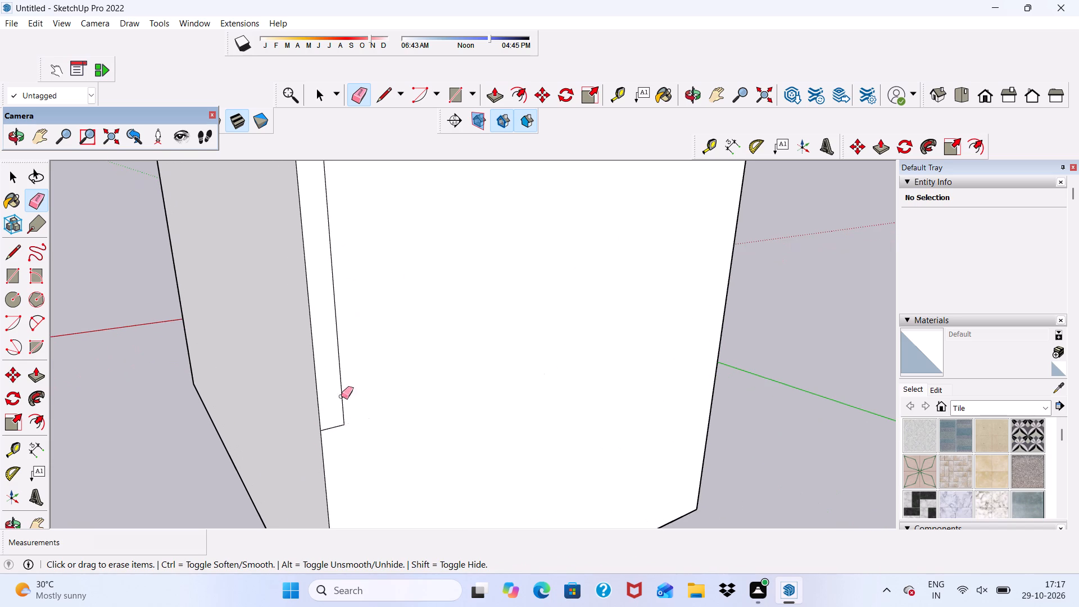
pyautogui.moveTo(332, 400); pyautogui.dragTo(334, 431)
pyautogui.moveTo(333, 414); pyautogui.dragTo(341, 402)
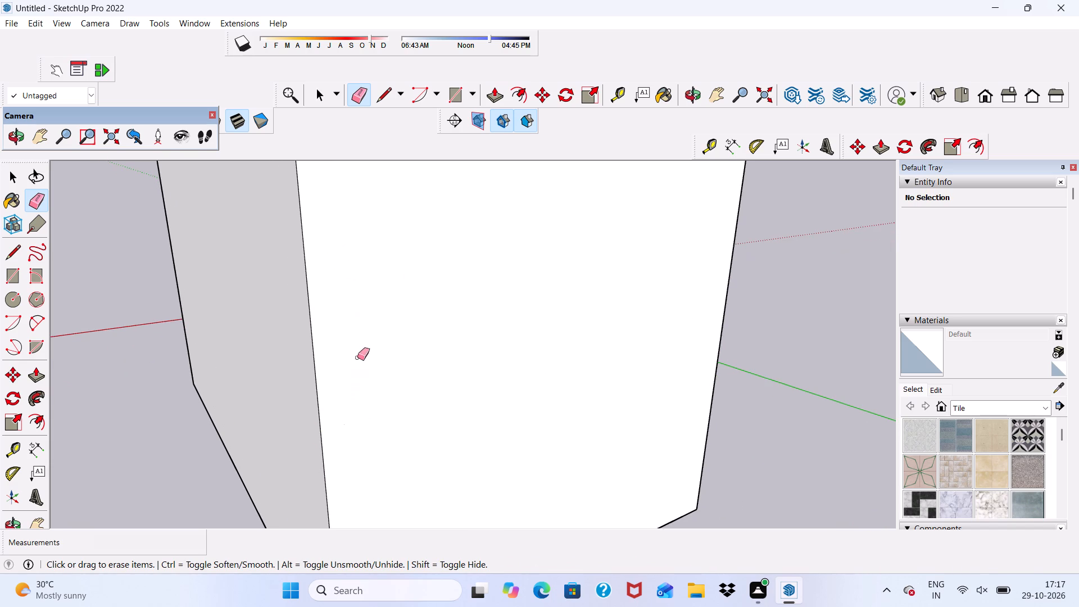
# Erase the short leftover seam stub at the back wall's far edge, next to the left side wall.
pyautogui.scroll(-12, 346, 318)
pyautogui.scroll(6, 561, 240)
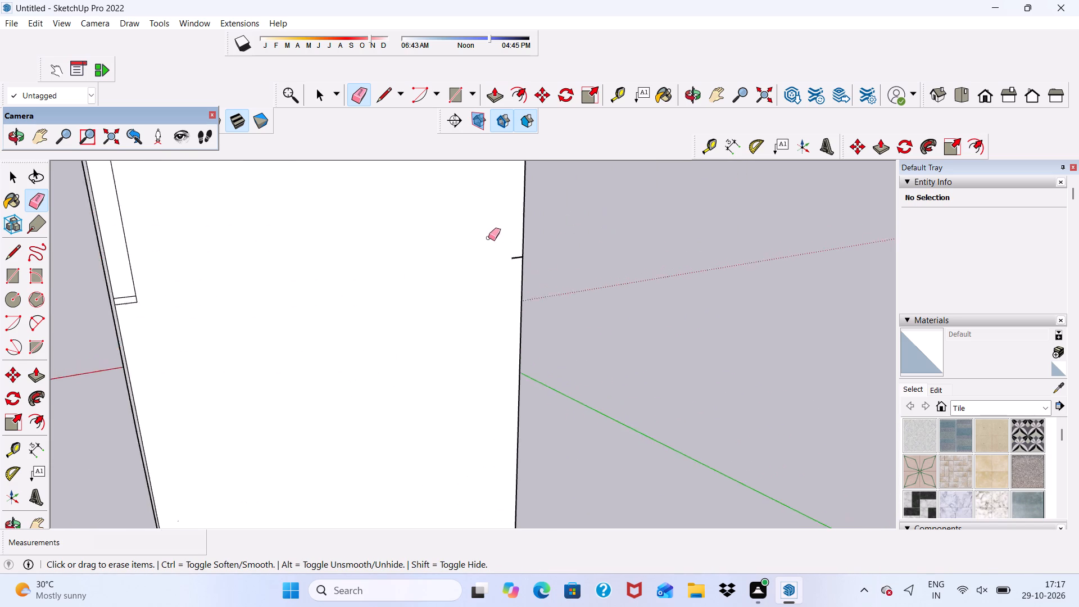
pyautogui.scroll(1, 488, 238)
pyautogui.scroll(9, 534, 243)
pyautogui.moveTo(487, 280); pyautogui.dragTo(487, 352)
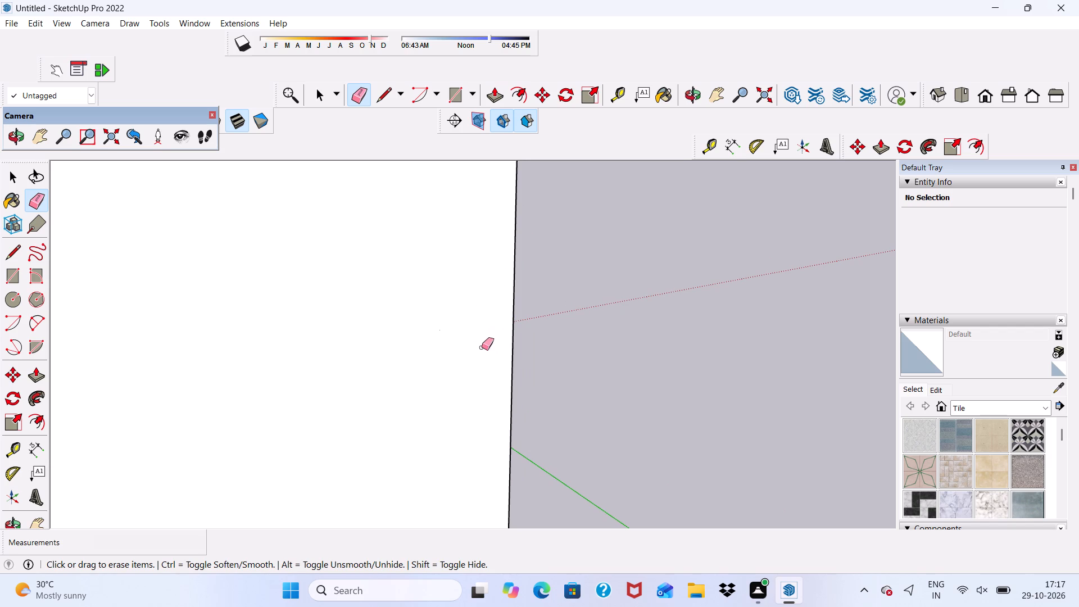
# Erase the vertical strip line on the back wall's upper level, beside the right side wall corner.
pyautogui.scroll(-6, 476, 311)
pyautogui.scroll(-18, 490, 304)
pyautogui.scroll(3, 489, 273)
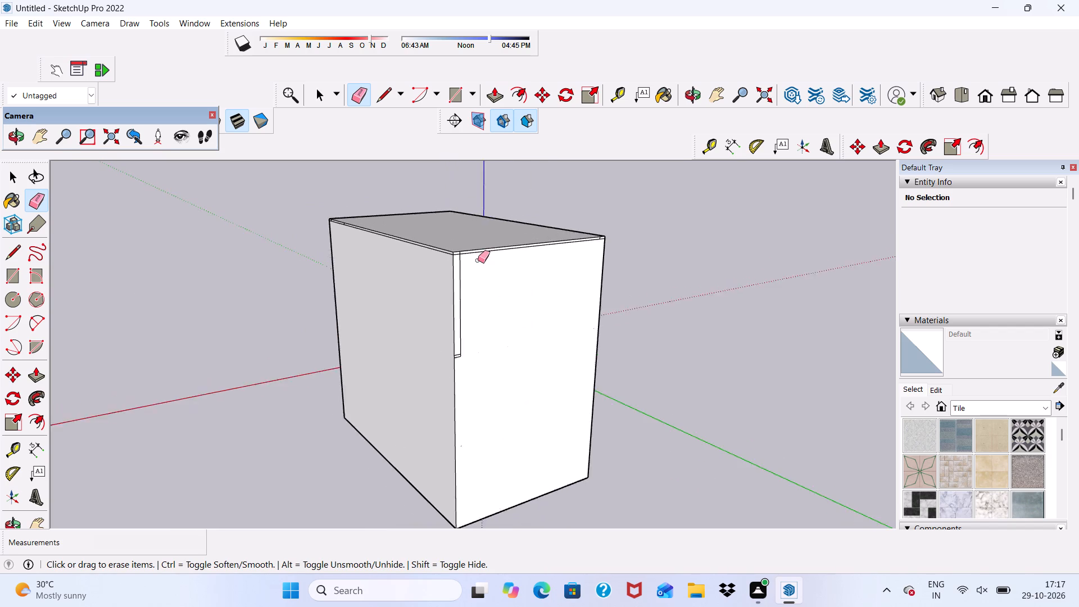
pyautogui.scroll(12, 478, 260)
pyautogui.click(451, 241)
pyautogui.moveTo(447, 242); pyautogui.dragTo(445, 250)
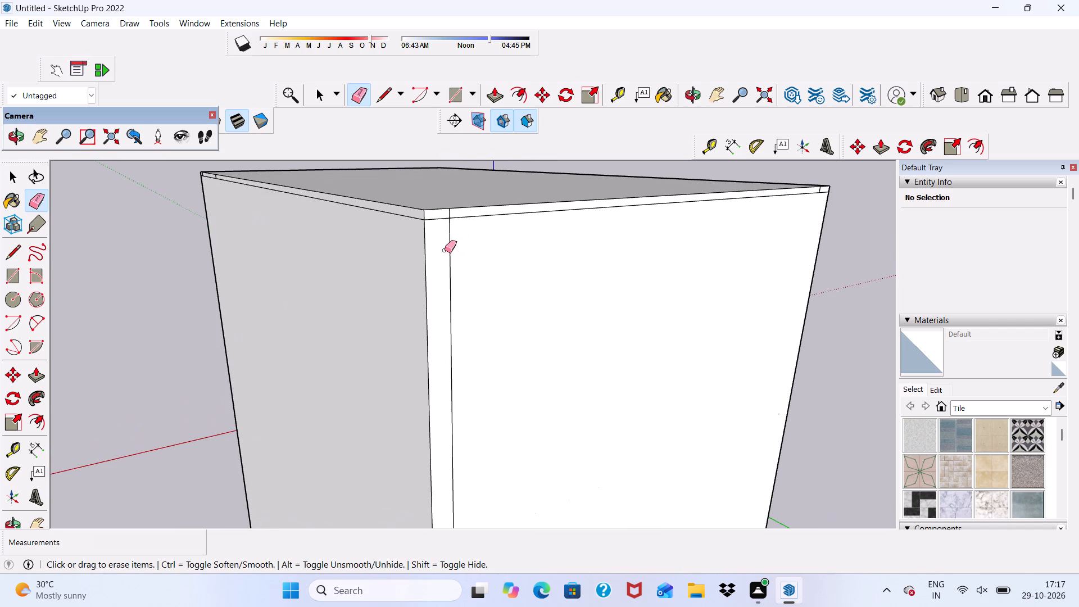
pyautogui.moveTo(445, 250); pyautogui.dragTo(455, 295)
# Erase the short floor-level seam stubs and their specks on the back wall beside the right side wall corner.
pyautogui.scroll(-7, 468, 209)
pyautogui.scroll(-1, 466, 367)
pyautogui.scroll(1, 461, 382)
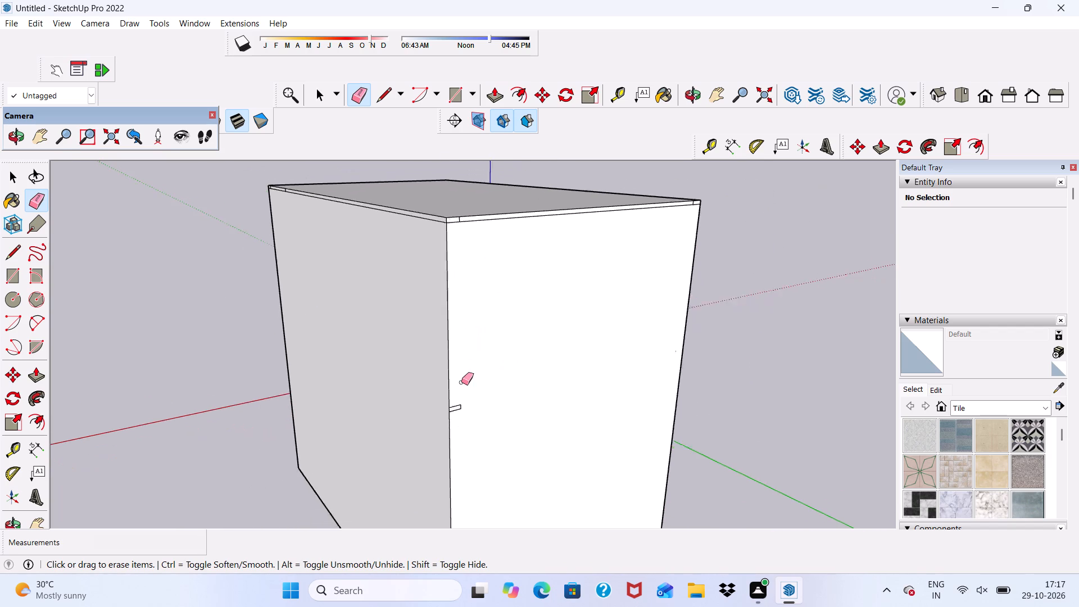
pyautogui.scroll(3, 461, 382)
pyautogui.moveTo(457, 397); pyautogui.dragTo(457, 428)
pyautogui.moveTo(458, 406); pyautogui.dragTo(465, 419)
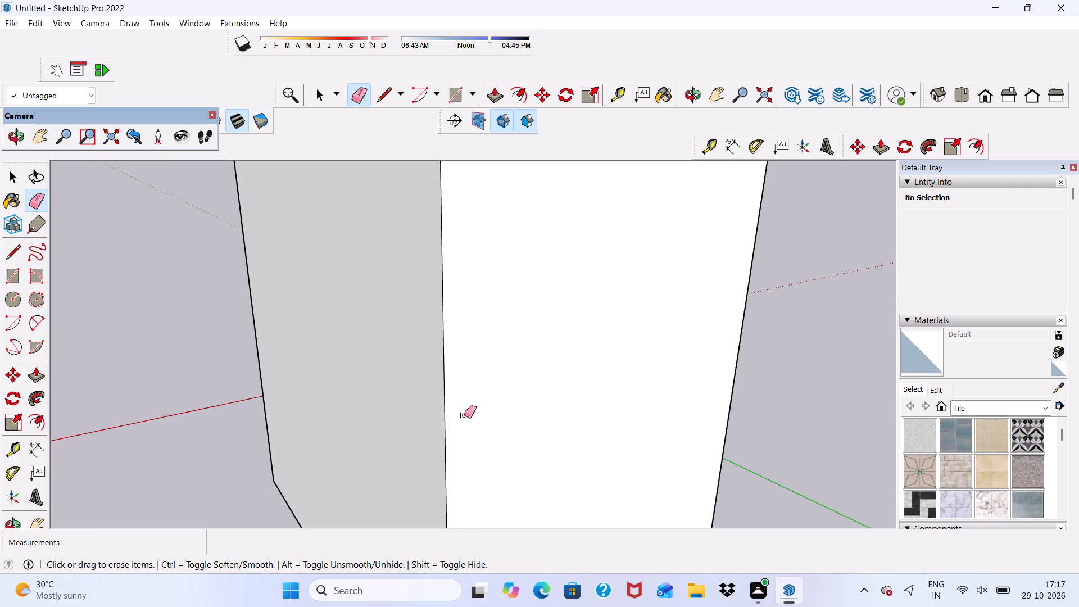
pyautogui.moveTo(462, 409); pyautogui.dragTo(464, 416)
pyautogui.moveTo(462, 411); pyautogui.dragTo(460, 425)
# Erase the short vertical seam lines near both corners of the roof slab's back edge face.
pyautogui.scroll(-5, 598, 305)
pyautogui.scroll(-5, 537, 406)
pyautogui.scroll(6, 543, 257)
pyautogui.scroll(10, 491, 429)
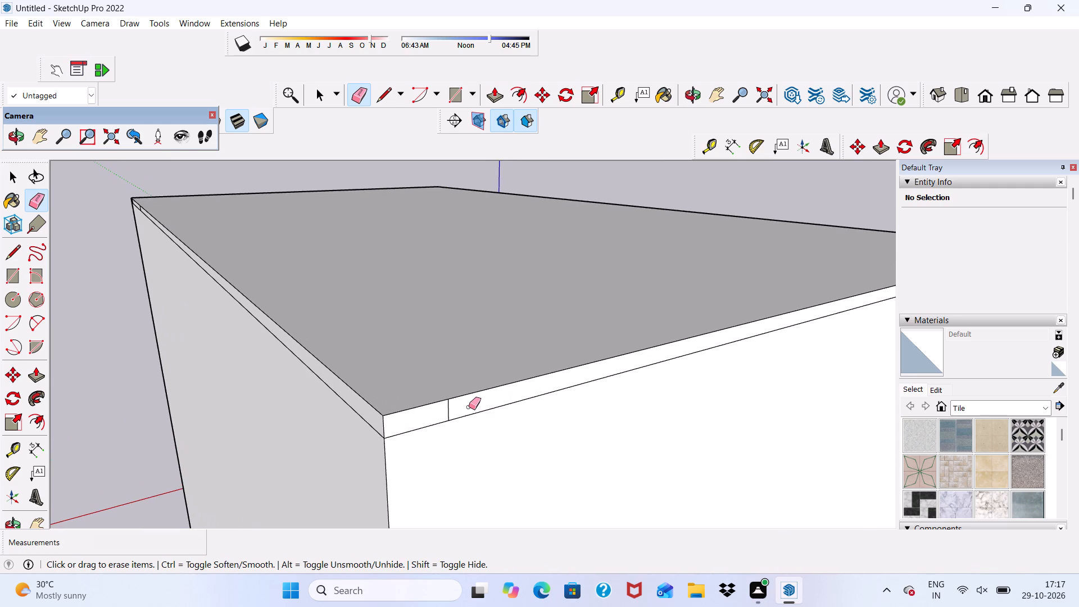
pyautogui.scroll(1, 452, 422)
pyautogui.moveTo(444, 409); pyautogui.dragTo(457, 408)
pyautogui.scroll(-10, 442, 388)
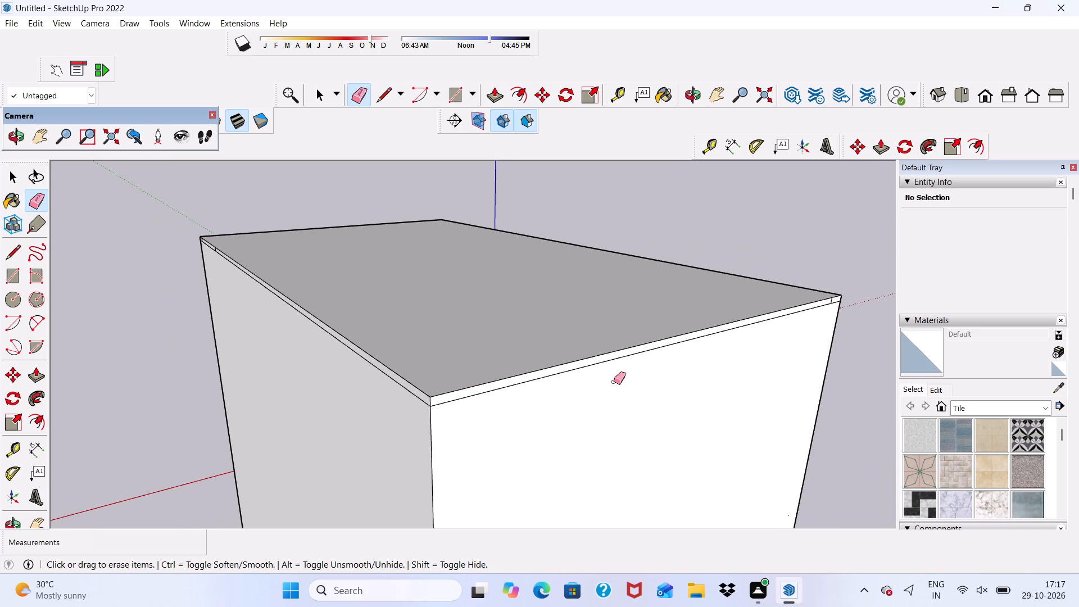
pyautogui.scroll(-3, 614, 382)
pyautogui.moveTo(695, 393); pyautogui.dragTo(569, 380, button='middle')
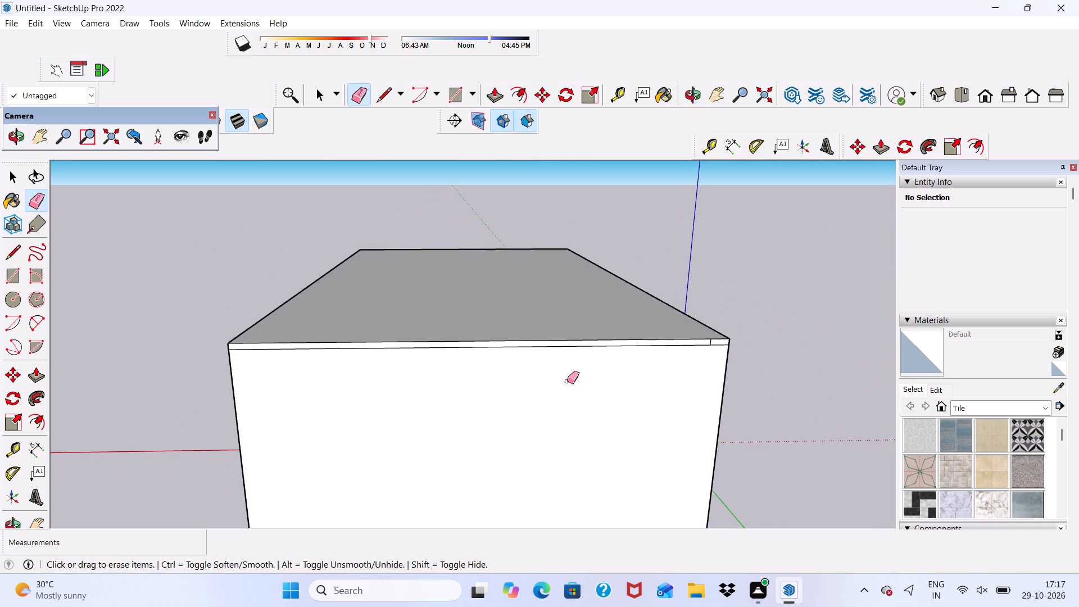
pyautogui.scroll(10, 704, 345)
pyautogui.moveTo(717, 341); pyautogui.dragTo(692, 341)
# Erase the upper floor seam lines running across the left side wall.
pyautogui.scroll(-6, 560, 334)
pyautogui.moveTo(658, 390); pyautogui.dragTo(380, 376, button='middle')
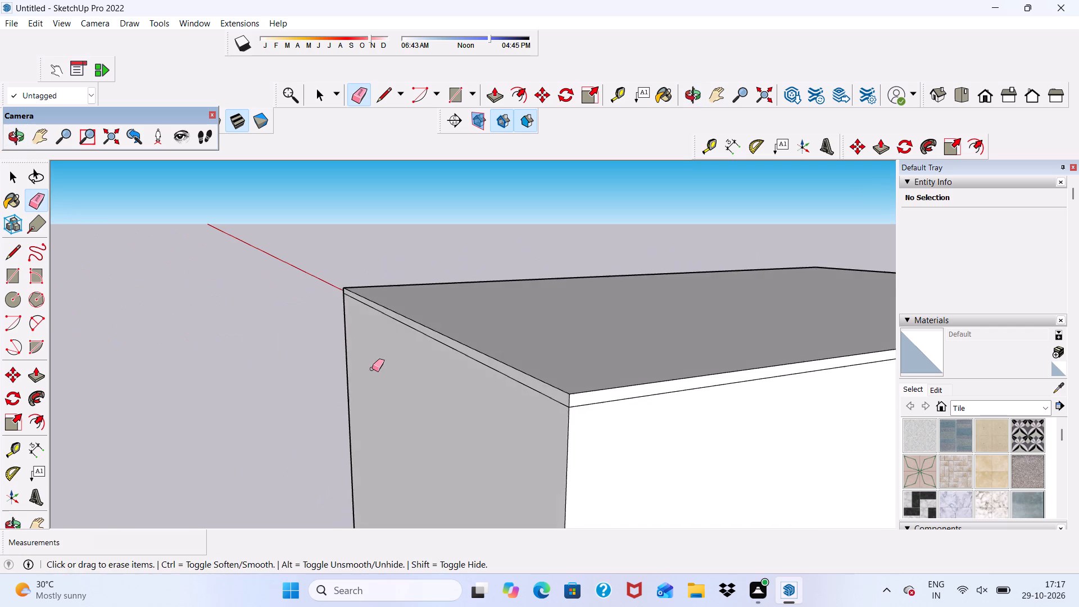
pyautogui.scroll(-12, 378, 321)
pyautogui.scroll(5, 609, 422)
pyautogui.moveTo(605, 405); pyautogui.dragTo(614, 442)
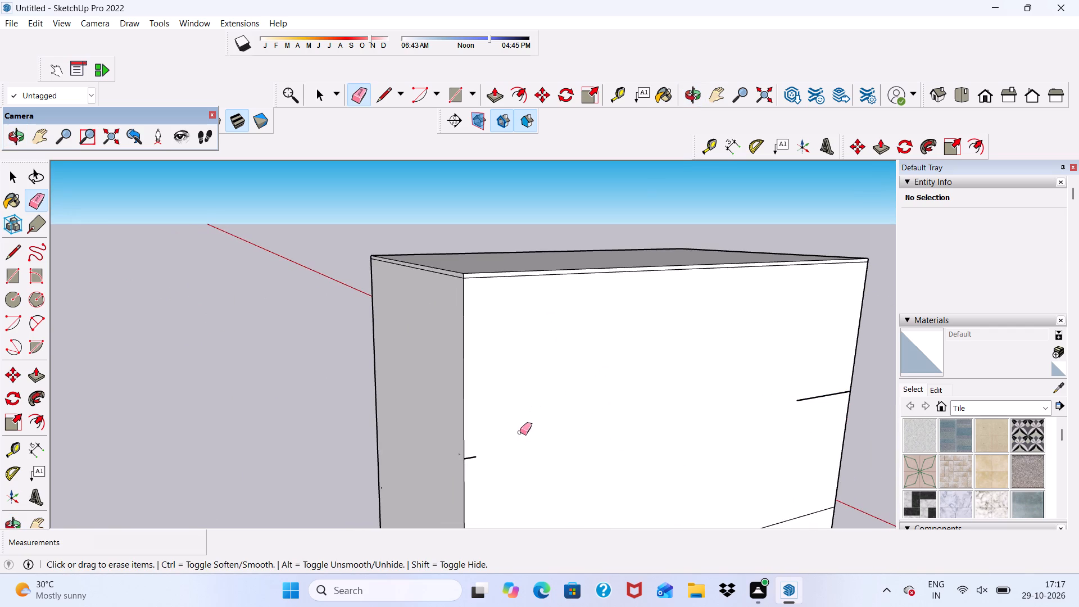
# Clean up the short leftover seam stub and edge specks around the corner between the back wall and left side wall.
pyautogui.scroll(4, 502, 461)
pyautogui.click(456, 453)
pyautogui.moveTo(426, 457); pyautogui.dragTo(439, 443, button='middle')
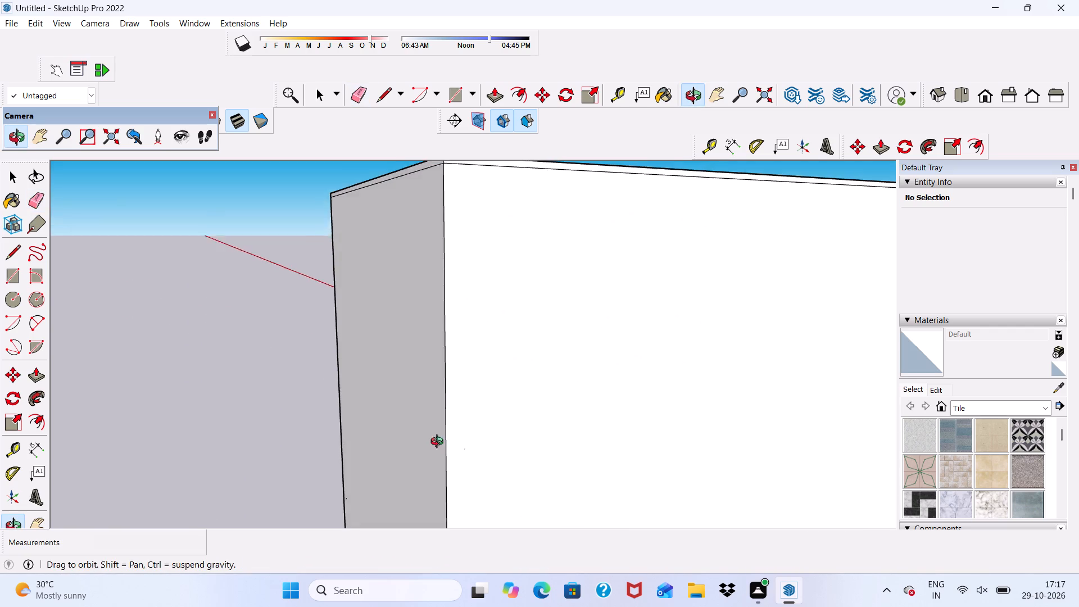
pyautogui.moveTo(439, 443); pyautogui.dragTo(473, 428, button='middle')
pyautogui.moveTo(492, 416); pyautogui.dragTo(497, 438)
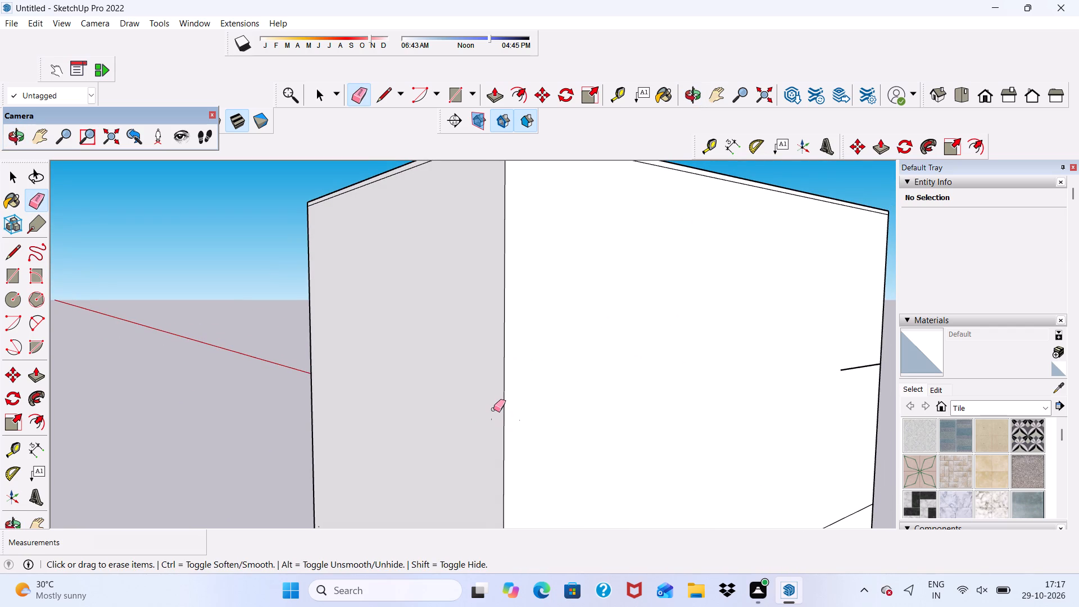
pyautogui.moveTo(493, 409); pyautogui.dragTo(492, 434)
pyautogui.moveTo(491, 409); pyautogui.dragTo(498, 425)
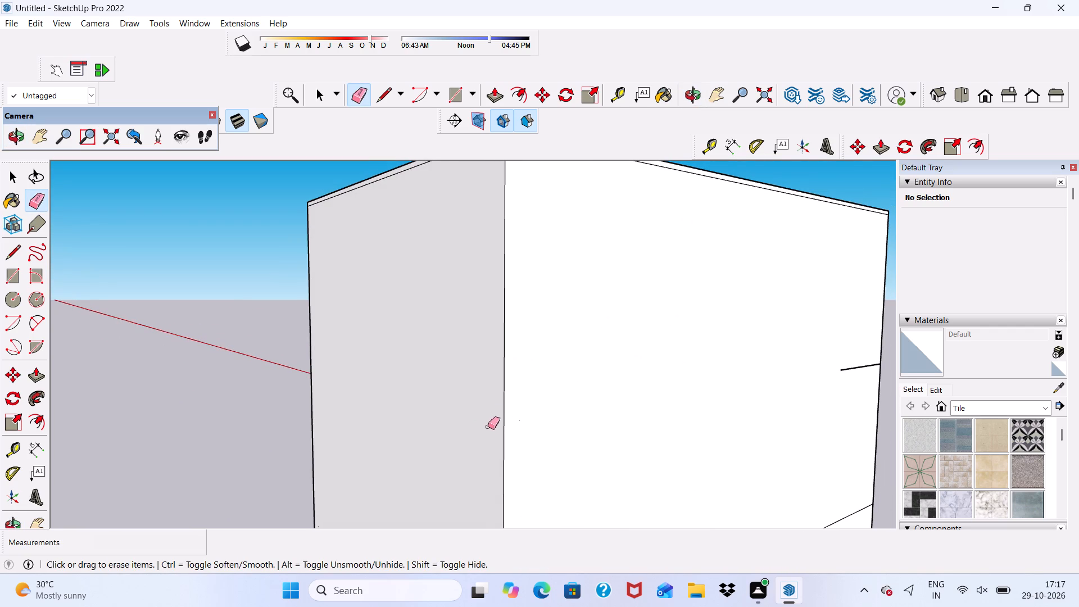
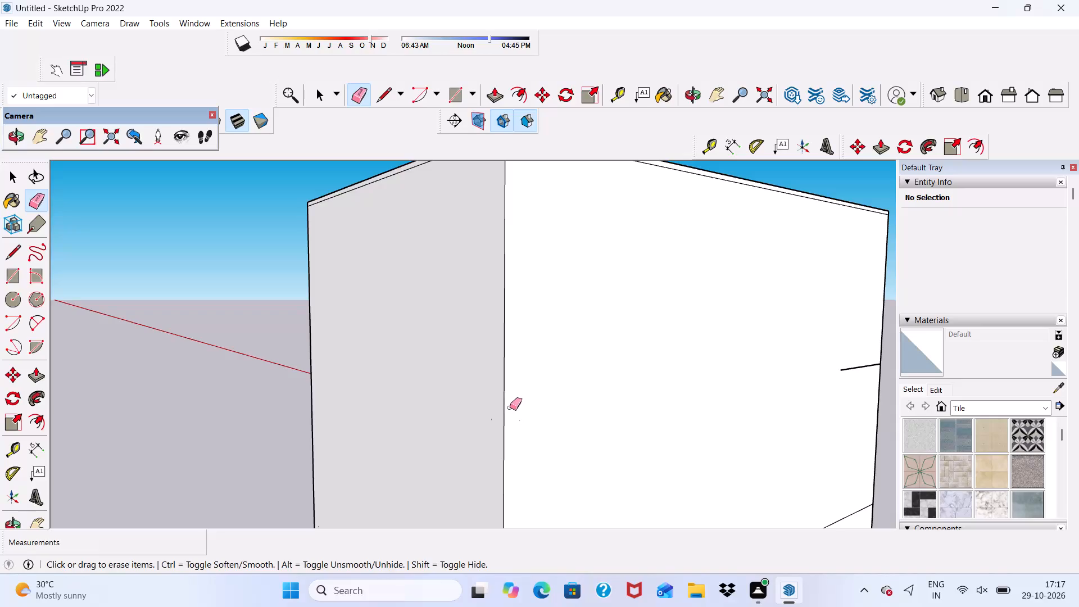
# Erase the leftover specks on both faces beside the vertical corner between the back wall and the side wall.
pyautogui.click(524, 420)
pyautogui.scroll(5, 482, 418)
pyautogui.moveTo(500, 415); pyautogui.dragTo(503, 422)
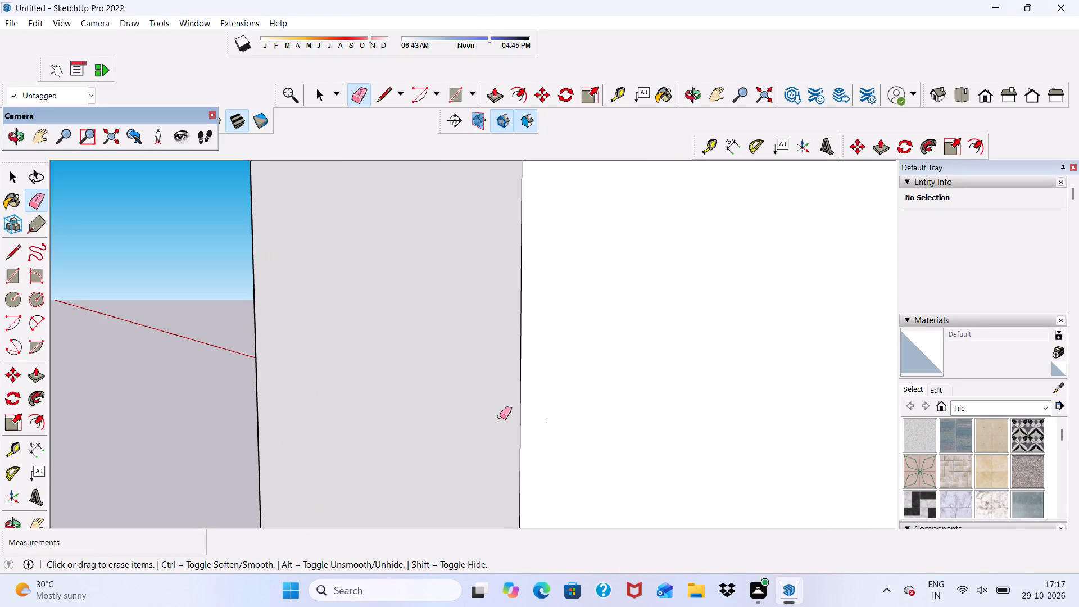
pyautogui.moveTo(500, 416); pyautogui.dragTo(498, 424)
pyautogui.moveTo(493, 408); pyautogui.dragTo(495, 446)
pyautogui.scroll(-6, 429, 333)
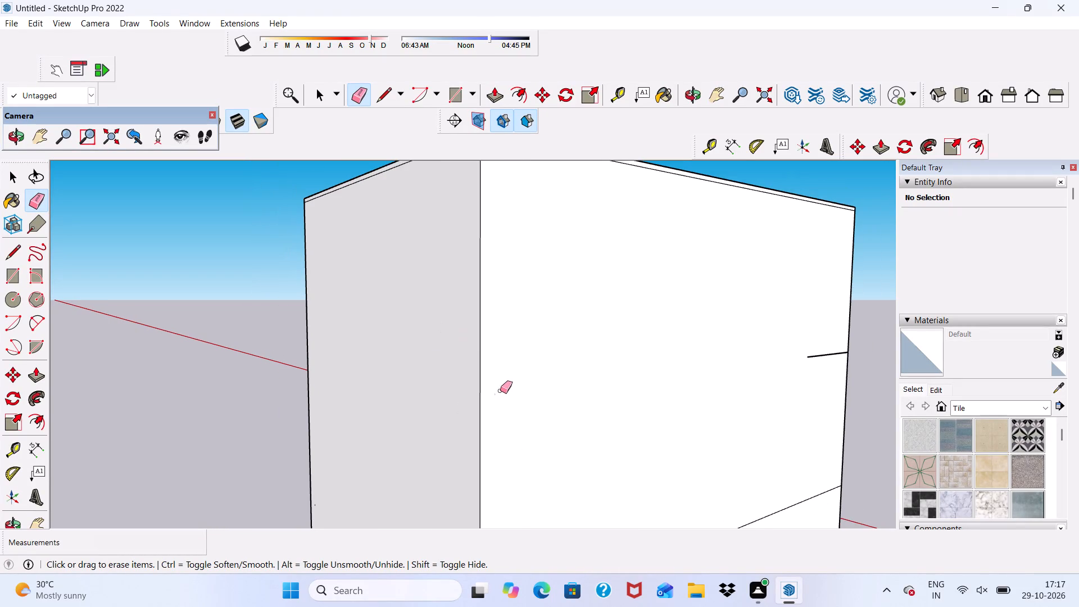
pyautogui.moveTo(501, 392); pyautogui.dragTo(501, 410)
pyautogui.moveTo(496, 383); pyautogui.dragTo(497, 416)
pyautogui.moveTo(487, 388); pyautogui.dragTo(500, 414)
pyautogui.moveTo(493, 392); pyautogui.dragTo(504, 422)
pyautogui.moveTo(504, 406); pyautogui.dragTo(510, 416)
pyautogui.moveTo(496, 328); pyautogui.dragTo(512, 355)
pyautogui.moveTo(507, 319); pyautogui.dragTo(509, 333)
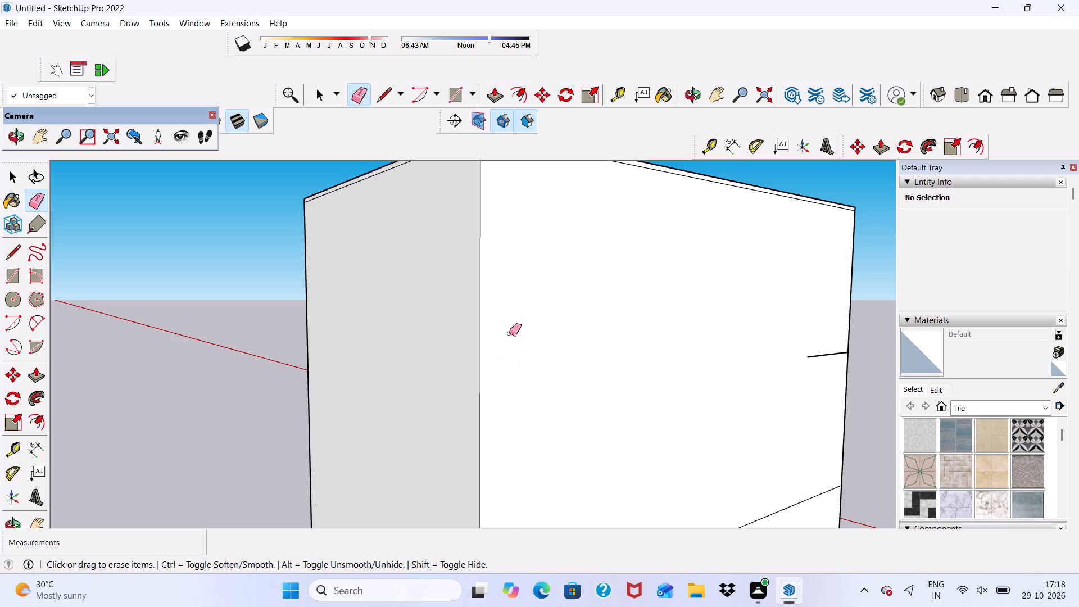
pyautogui.moveTo(509, 333); pyautogui.dragTo(509, 364)
# Erase the lower floor seam line running across the back wall's outer face.
pyautogui.scroll(-5, 508, 303)
pyautogui.moveTo(470, 412); pyautogui.dragTo(545, 400, button='middle')
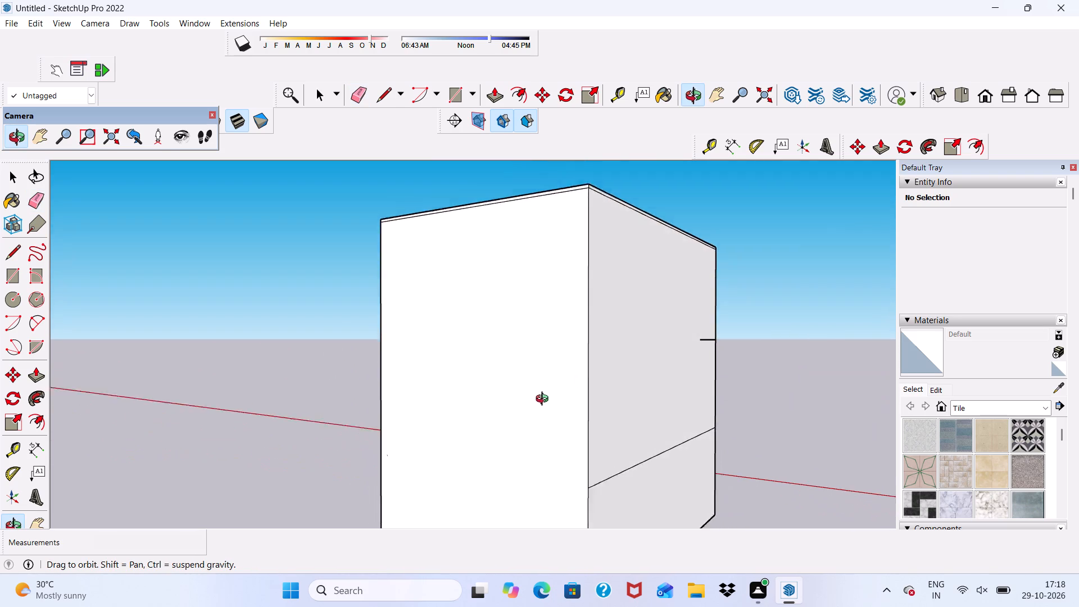
pyautogui.moveTo(545, 400); pyautogui.dragTo(545, 415, button='middle')
pyautogui.click(495, 348)
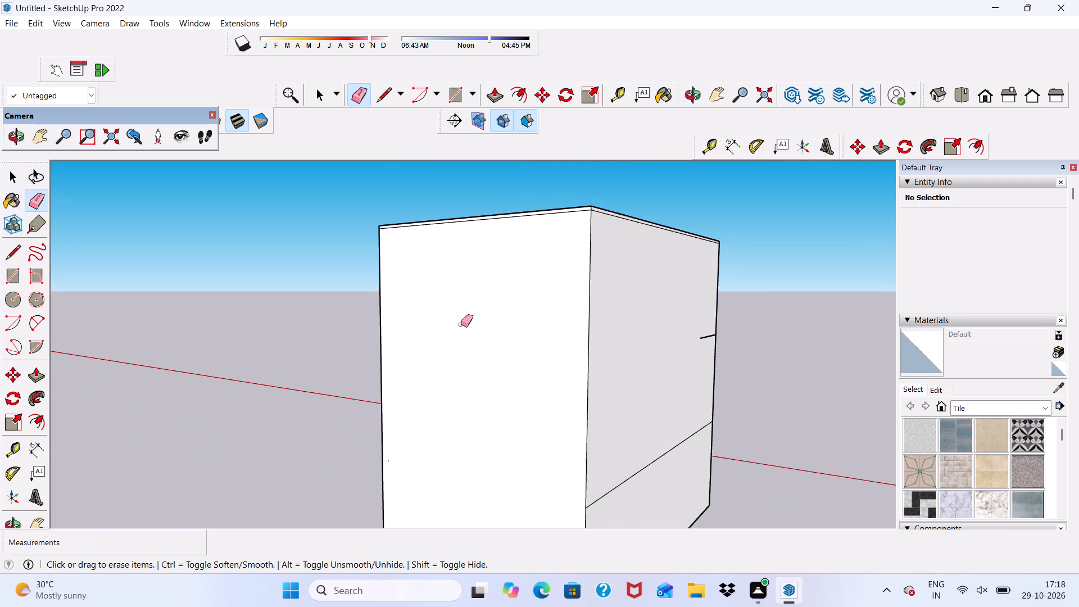
pyautogui.scroll(-4, 429, 324)
pyautogui.moveTo(569, 426); pyautogui.dragTo(575, 440)
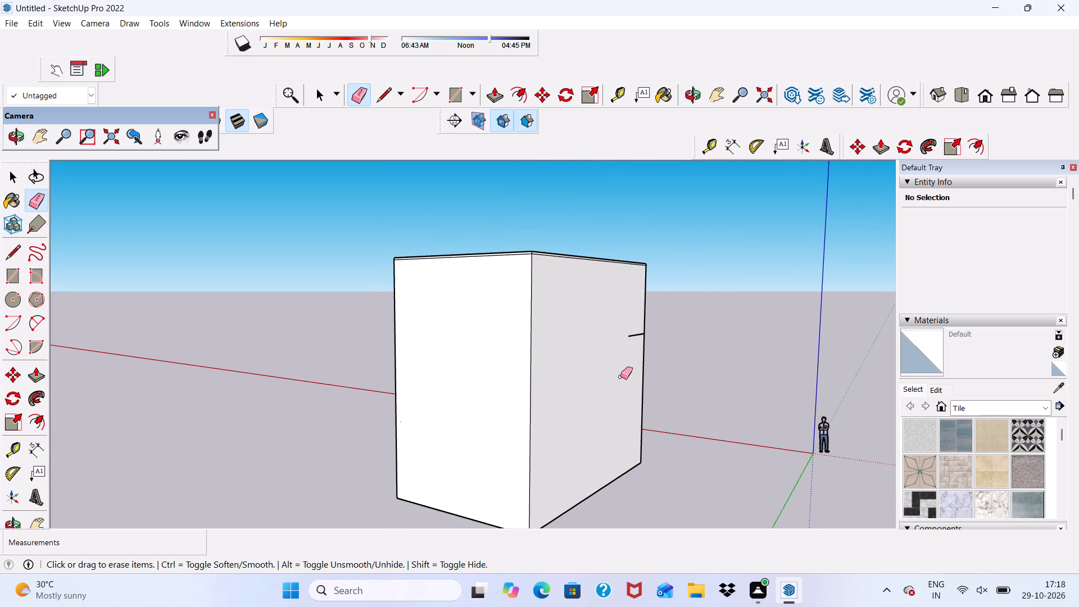
# Erase the short horizontal seam stub and its remnants near the far edge of the back wall's outer face.
pyautogui.moveTo(622, 377); pyautogui.dragTo(472, 402, button='middle')
pyautogui.scroll(4, 607, 357)
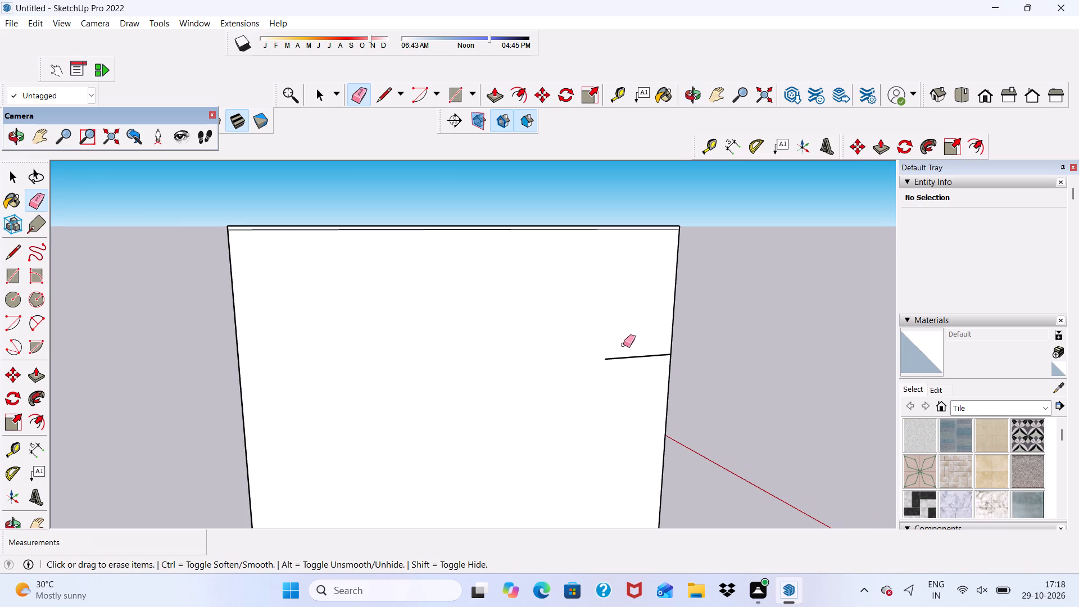
pyautogui.moveTo(626, 345); pyautogui.dragTo(637, 372)
pyautogui.moveTo(608, 354); pyautogui.dragTo(606, 363)
pyautogui.scroll(10, 704, 338)
pyautogui.moveTo(609, 360); pyautogui.dragTo(609, 372)
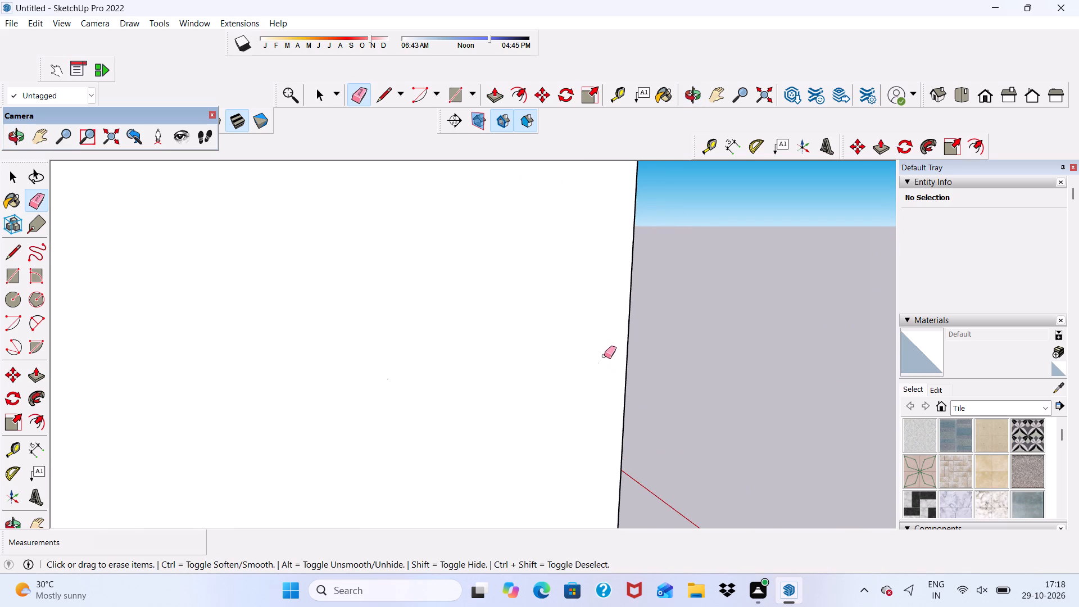
# Examine the building's open front with its two room levels above the base.
pyautogui.scroll(-5, 593, 346)
pyautogui.moveTo(595, 367); pyautogui.dragTo(236, 403, button='middle')
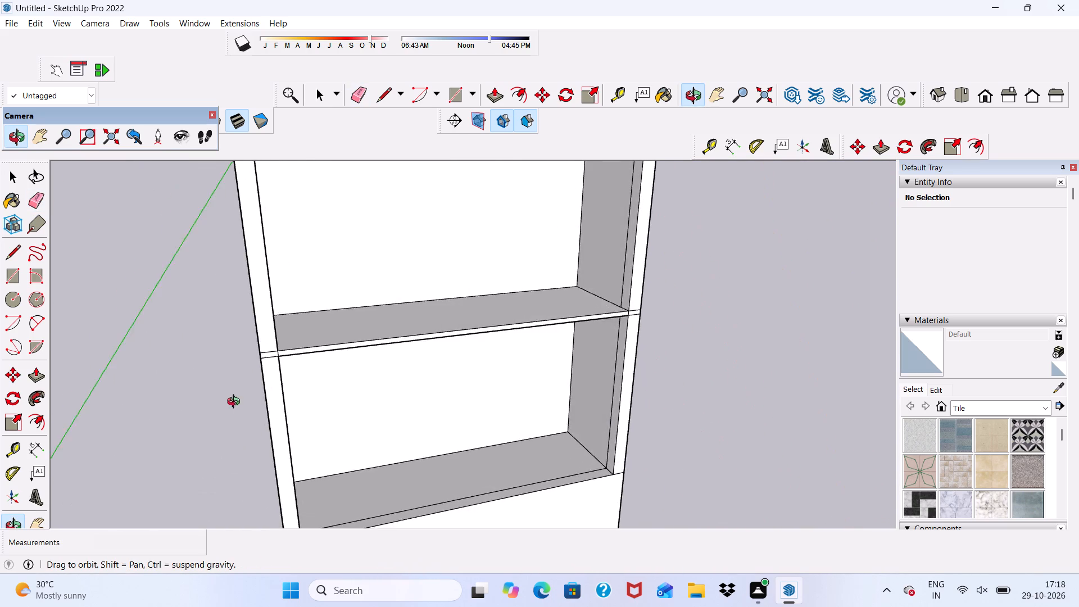
pyautogui.moveTo(236, 403); pyautogui.dragTo(138, 414, button='middle')
pyautogui.press('space')
pyautogui.scroll(-6, 379, 320)
pyautogui.scroll(-5, 412, 351)
pyautogui.moveTo(413, 364); pyautogui.dragTo(431, 311, button='middle')
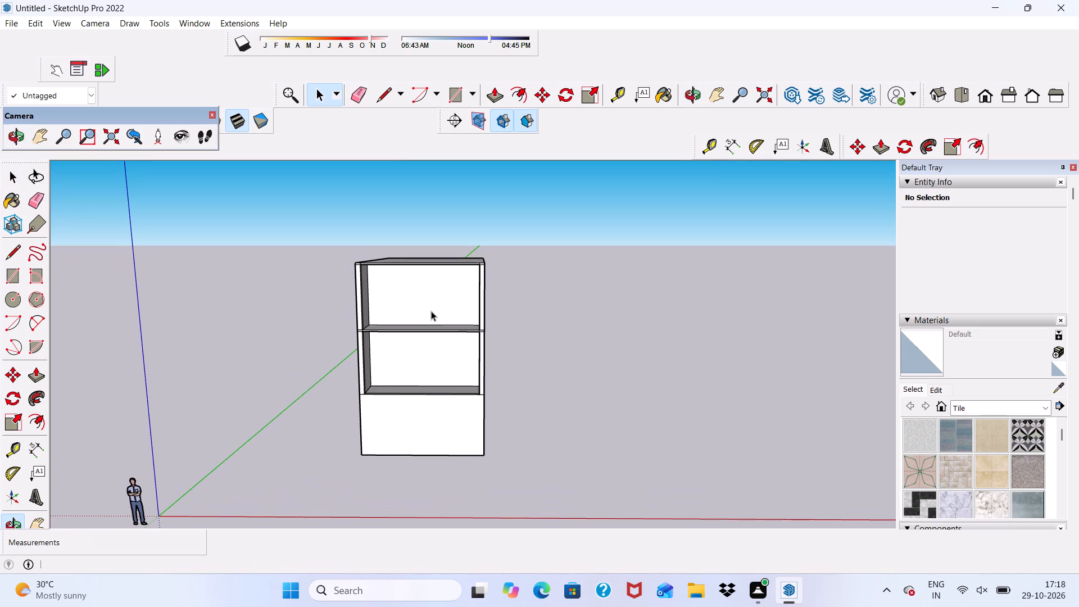
pyautogui.scroll(3, 431, 311)
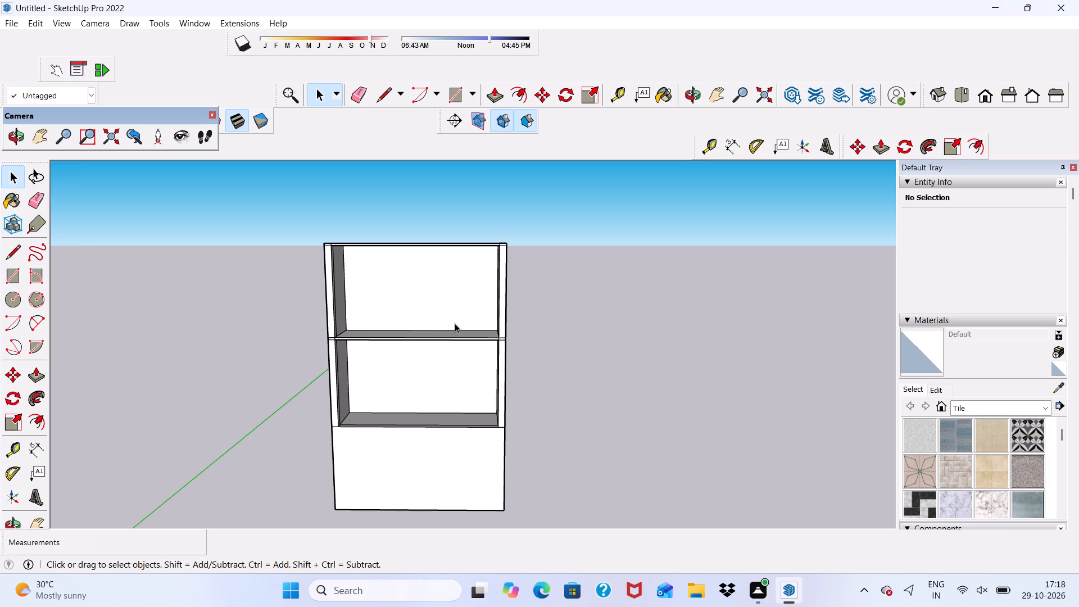
pyautogui.scroll(-5, 348, 393)
pyautogui.moveTo(364, 405); pyautogui.dragTo(393, 338, button='middle')
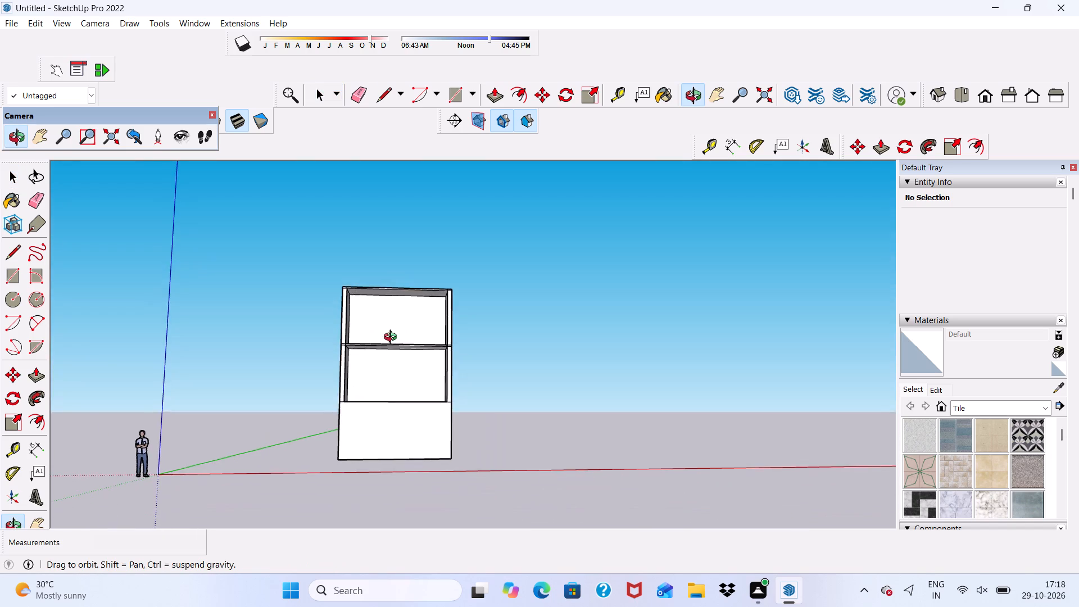
pyautogui.moveTo(393, 338); pyautogui.dragTo(396, 356, button='middle')
pyautogui.scroll(-5, 396, 359)
pyautogui.scroll(-4, 410, 402)
pyautogui.scroll(5, 383, 325)
pyautogui.scroll(4, 433, 414)
pyautogui.scroll(-1, 437, 451)
pyautogui.scroll(10, 438, 452)
pyautogui.moveTo(464, 448); pyautogui.dragTo(441, 480, button='middle')
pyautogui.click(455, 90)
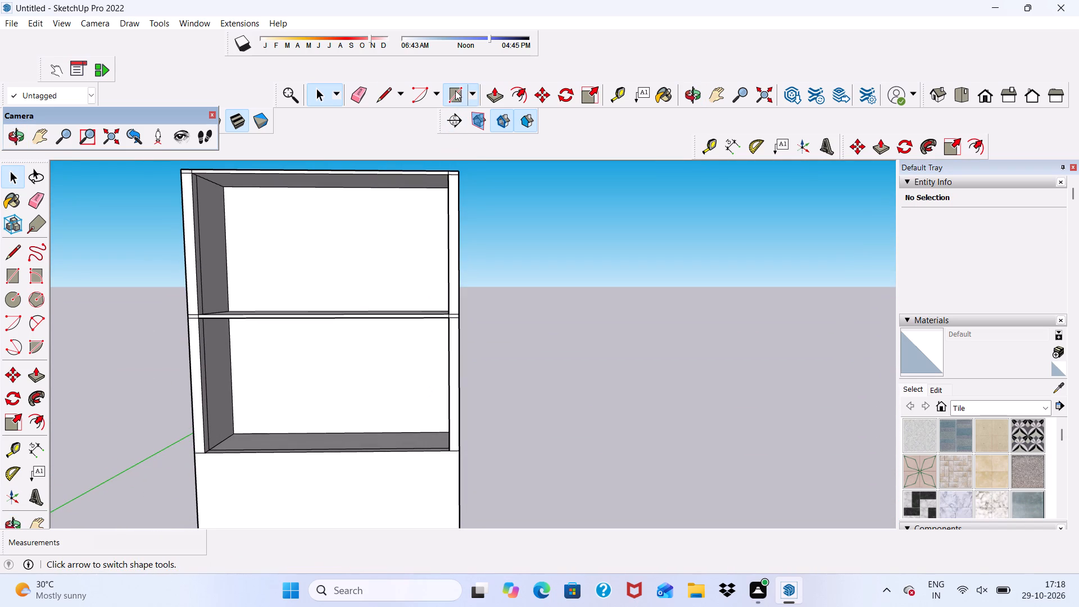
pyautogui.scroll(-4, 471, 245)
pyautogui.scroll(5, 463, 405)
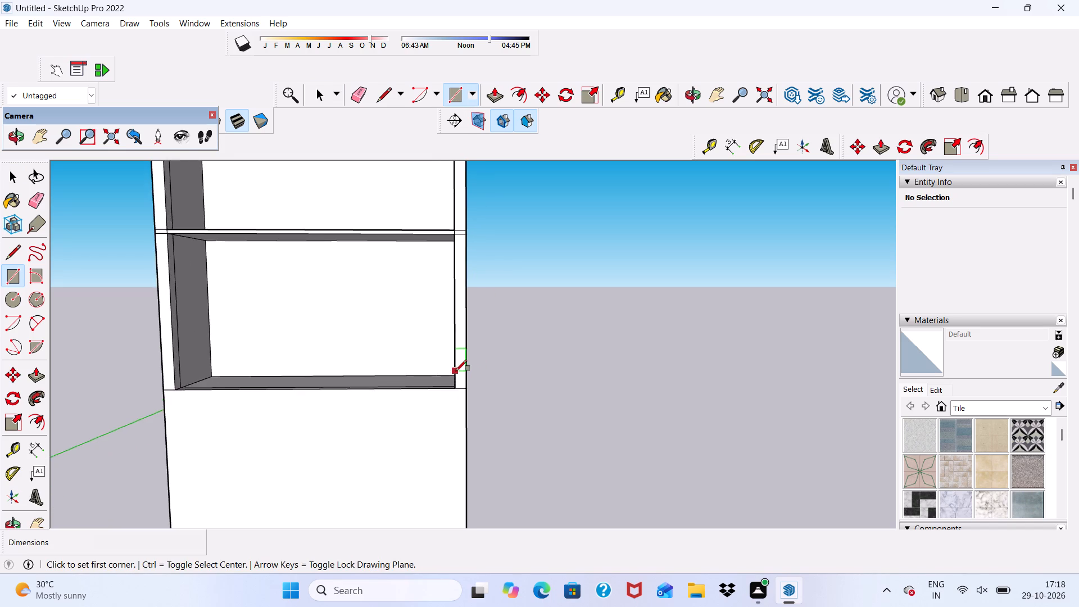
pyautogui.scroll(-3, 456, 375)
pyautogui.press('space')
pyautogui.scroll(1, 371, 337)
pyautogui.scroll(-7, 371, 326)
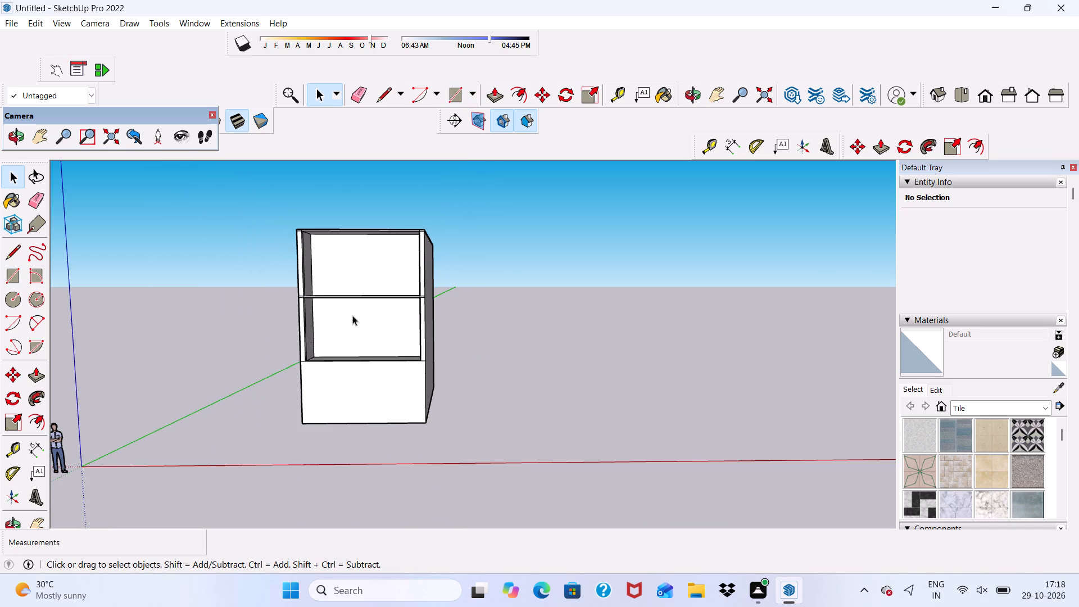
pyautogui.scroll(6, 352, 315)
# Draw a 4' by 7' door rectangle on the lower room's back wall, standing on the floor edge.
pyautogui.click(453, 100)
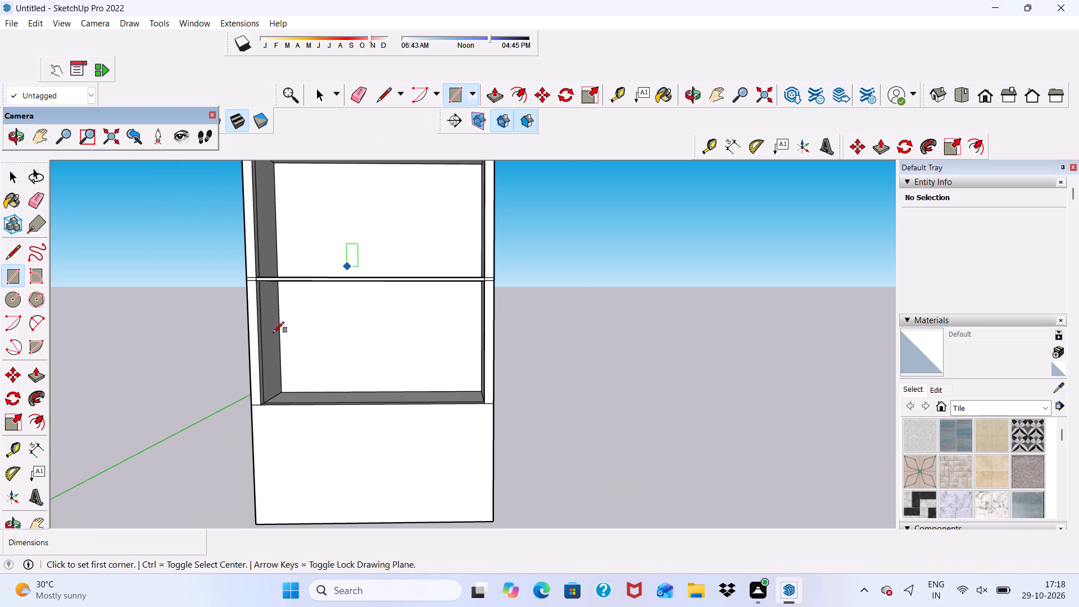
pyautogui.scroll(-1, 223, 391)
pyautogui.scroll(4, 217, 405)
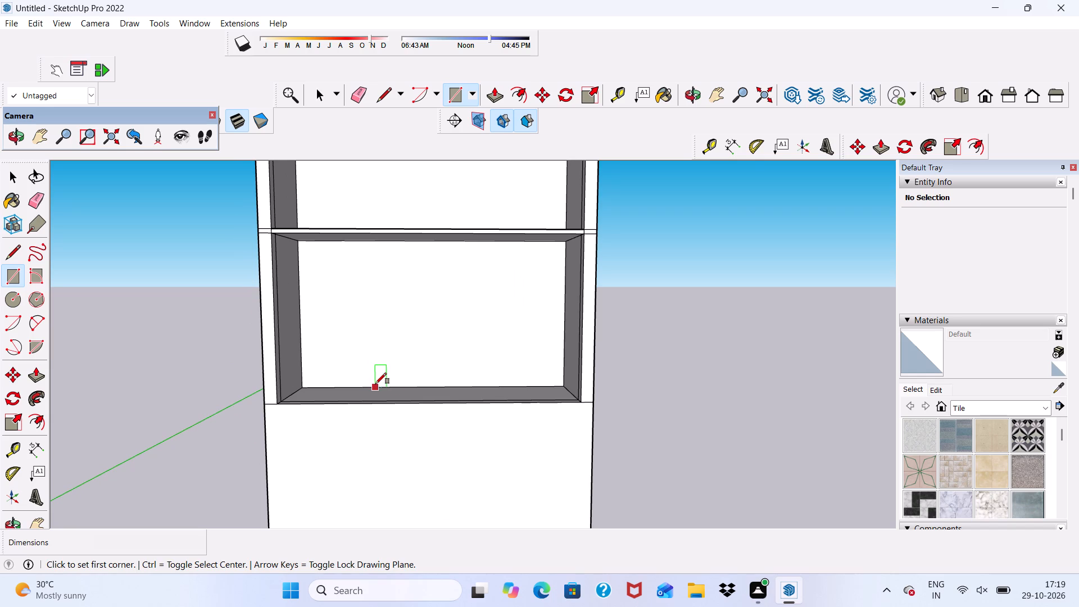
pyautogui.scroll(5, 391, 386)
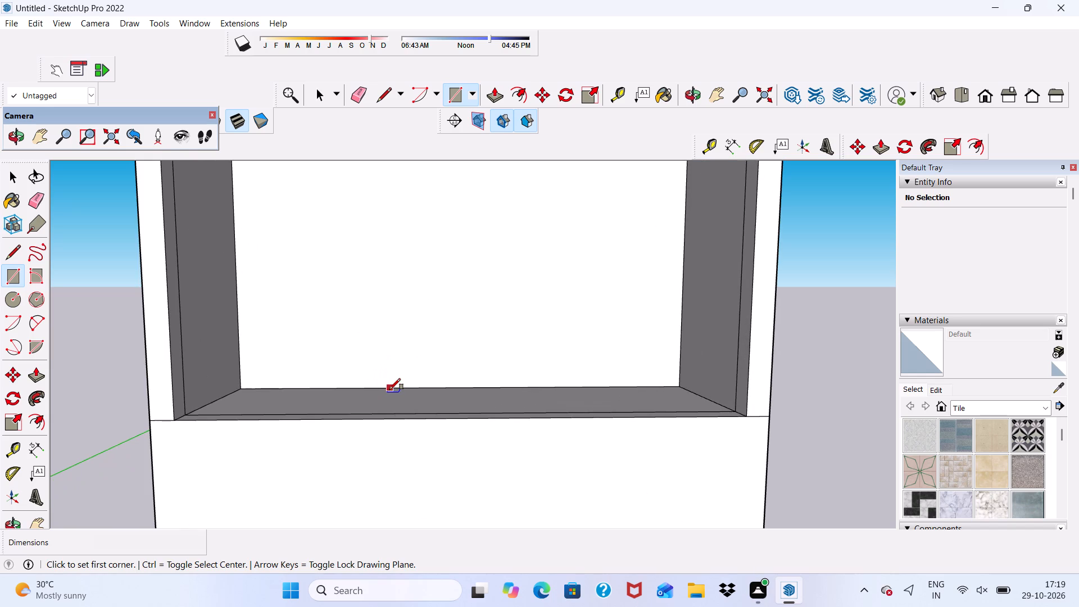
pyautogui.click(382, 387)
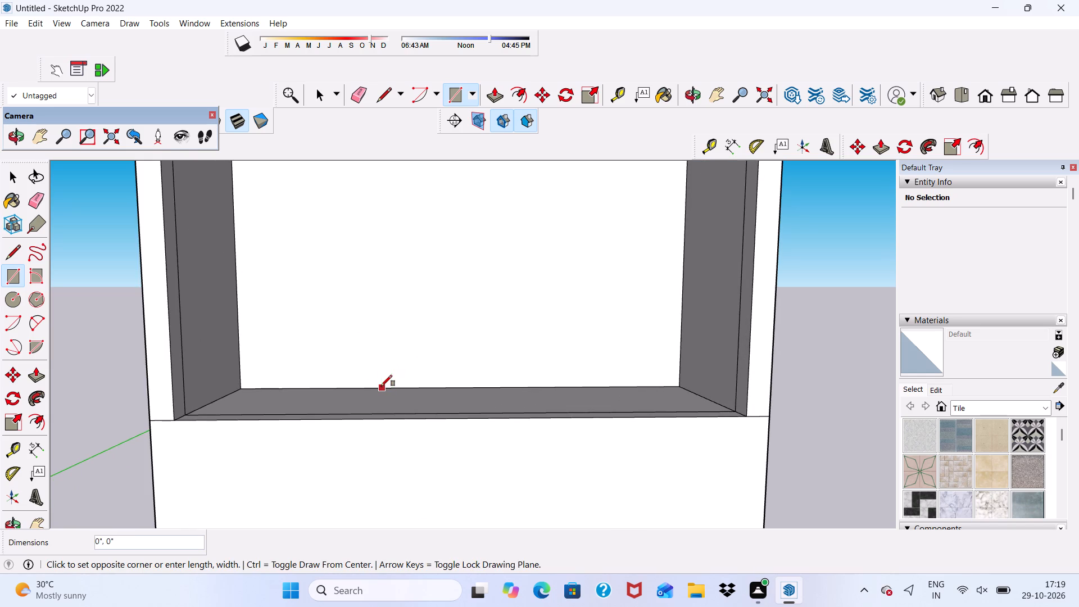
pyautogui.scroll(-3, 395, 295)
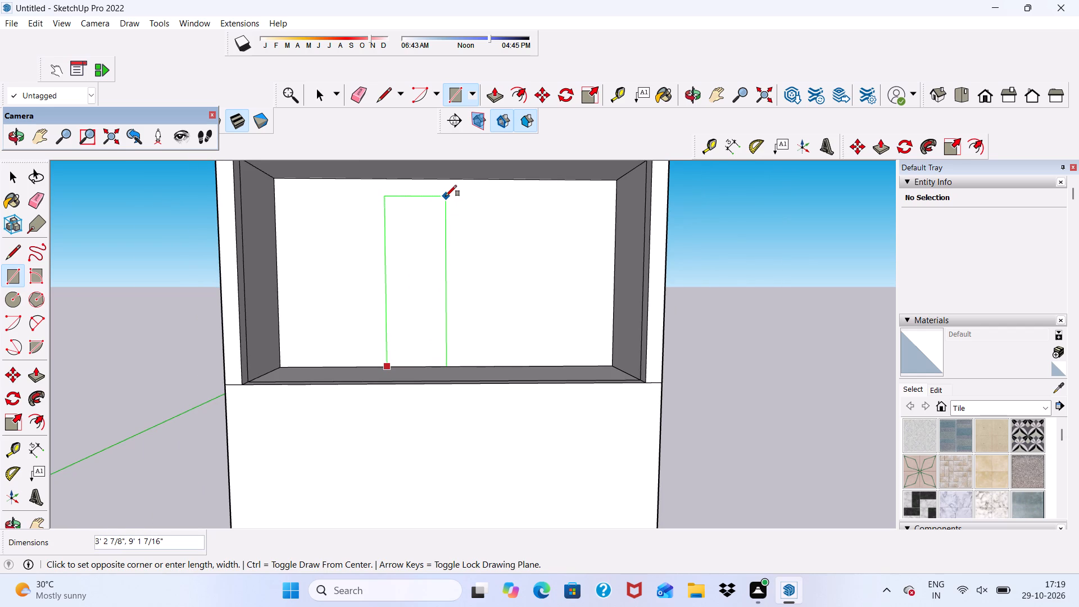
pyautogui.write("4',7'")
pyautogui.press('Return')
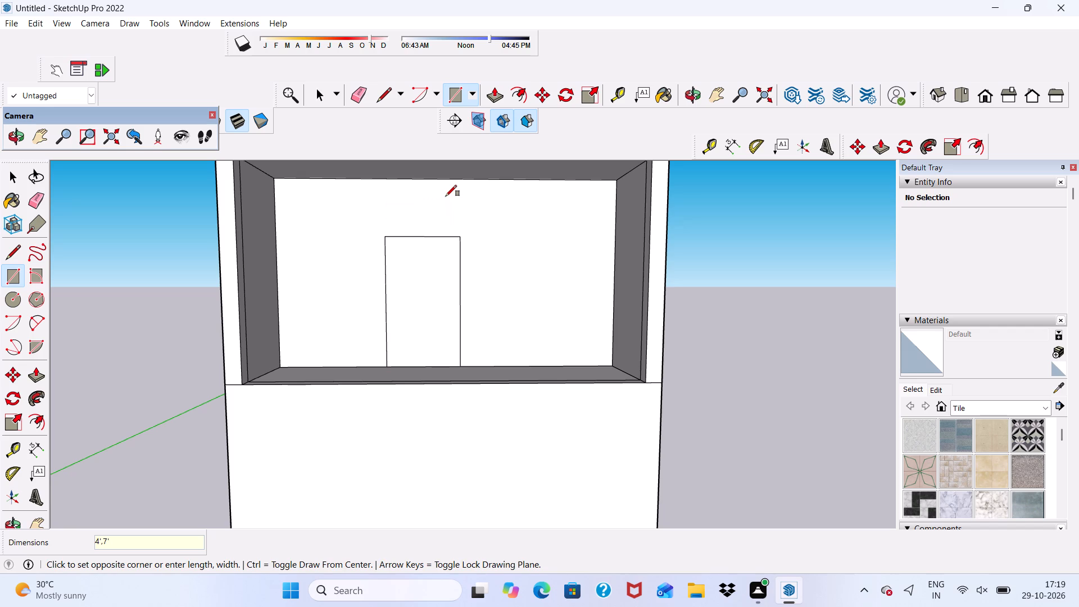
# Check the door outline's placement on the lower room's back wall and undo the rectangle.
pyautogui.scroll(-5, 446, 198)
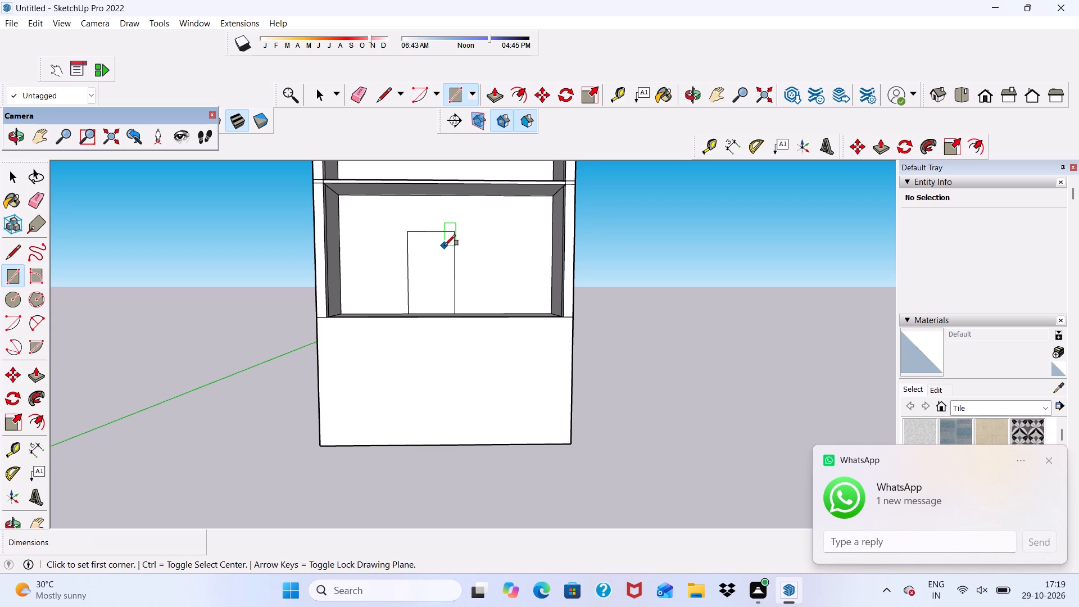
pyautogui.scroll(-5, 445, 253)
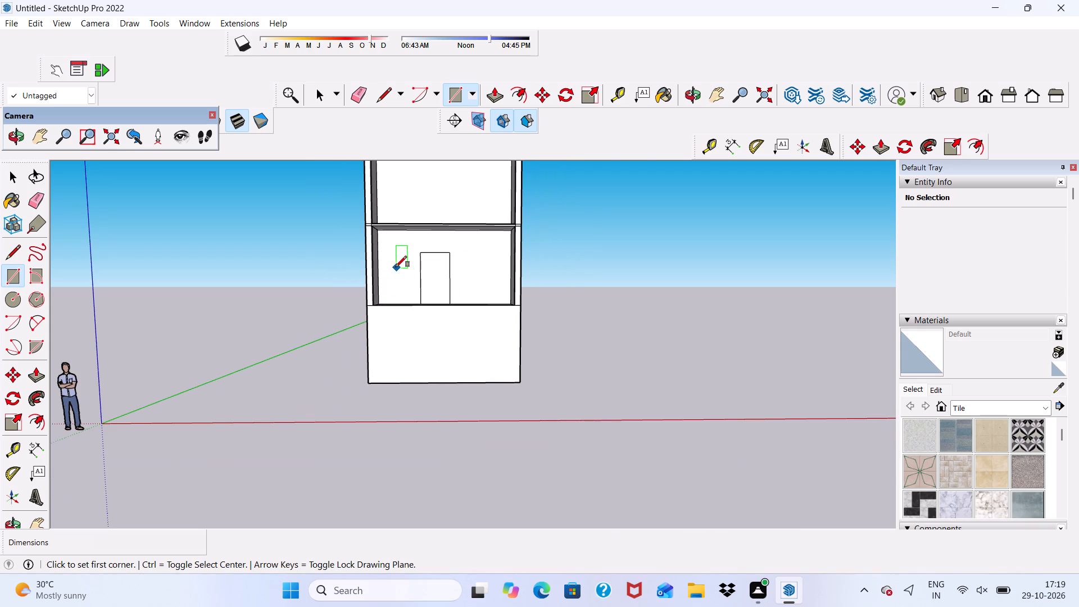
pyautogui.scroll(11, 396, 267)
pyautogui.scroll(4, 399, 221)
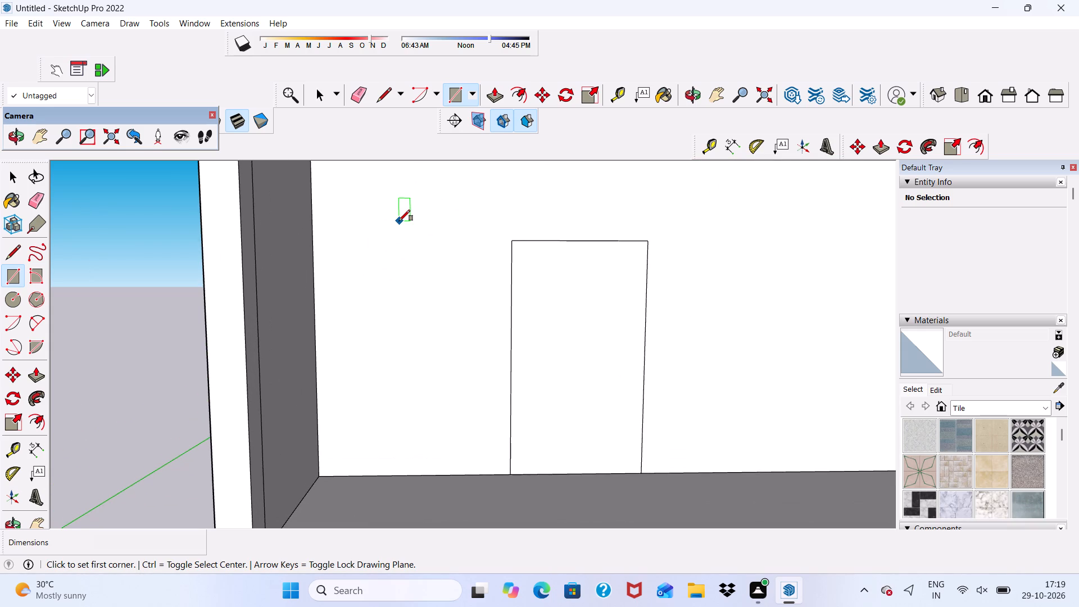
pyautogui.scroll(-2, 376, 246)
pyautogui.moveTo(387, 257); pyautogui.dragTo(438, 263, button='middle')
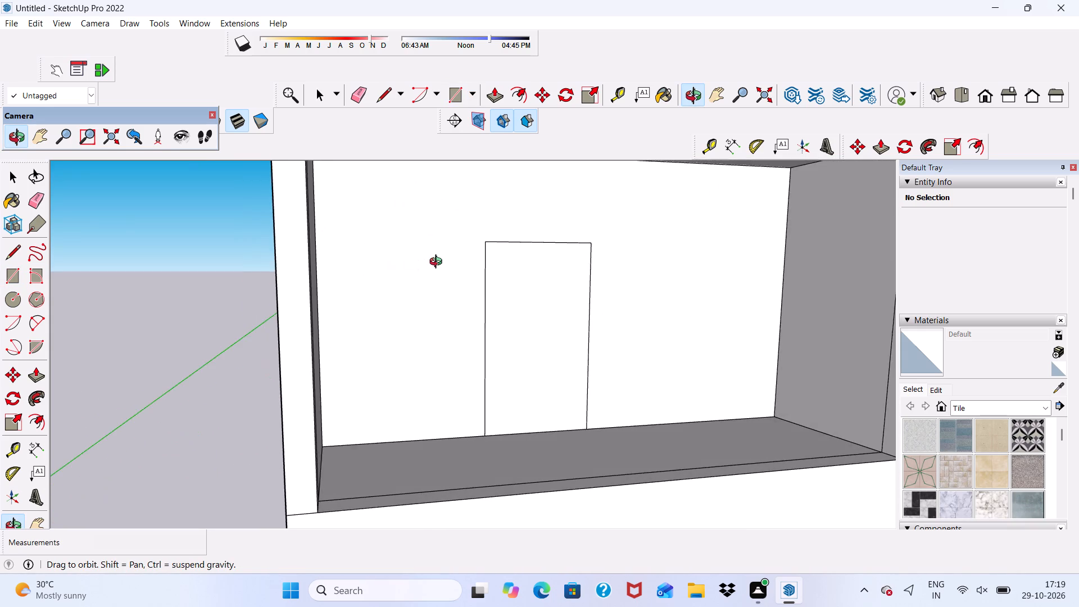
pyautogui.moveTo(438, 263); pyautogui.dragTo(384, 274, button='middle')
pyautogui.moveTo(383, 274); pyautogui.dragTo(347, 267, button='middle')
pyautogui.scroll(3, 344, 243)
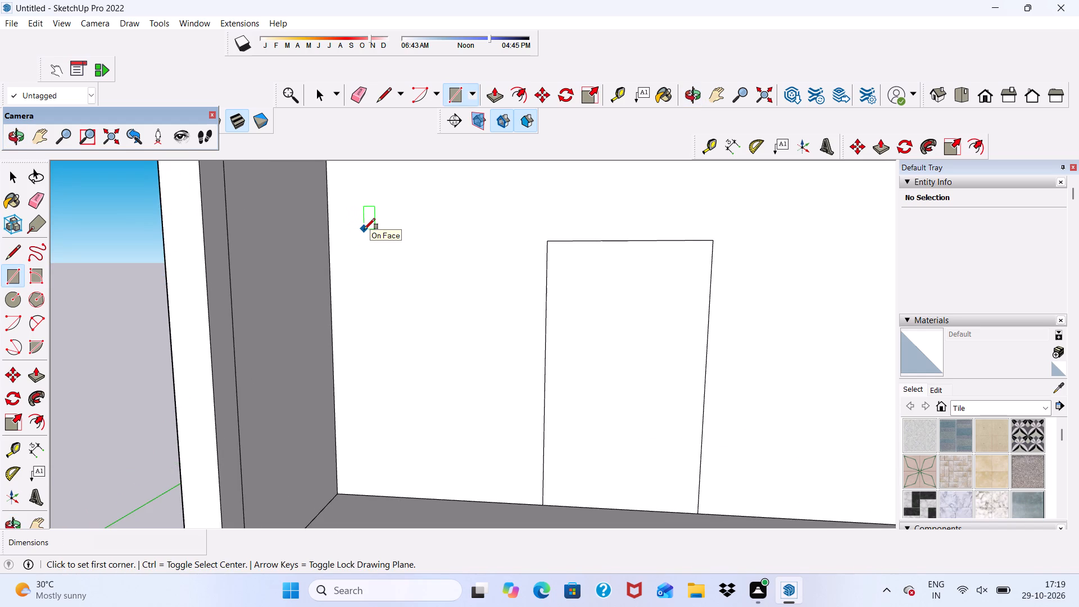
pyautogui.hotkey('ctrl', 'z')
# Draw a square window outline about 4' 5" per side on the left part of the lower room's back wall.
pyautogui.scroll(-4, 444, 286)
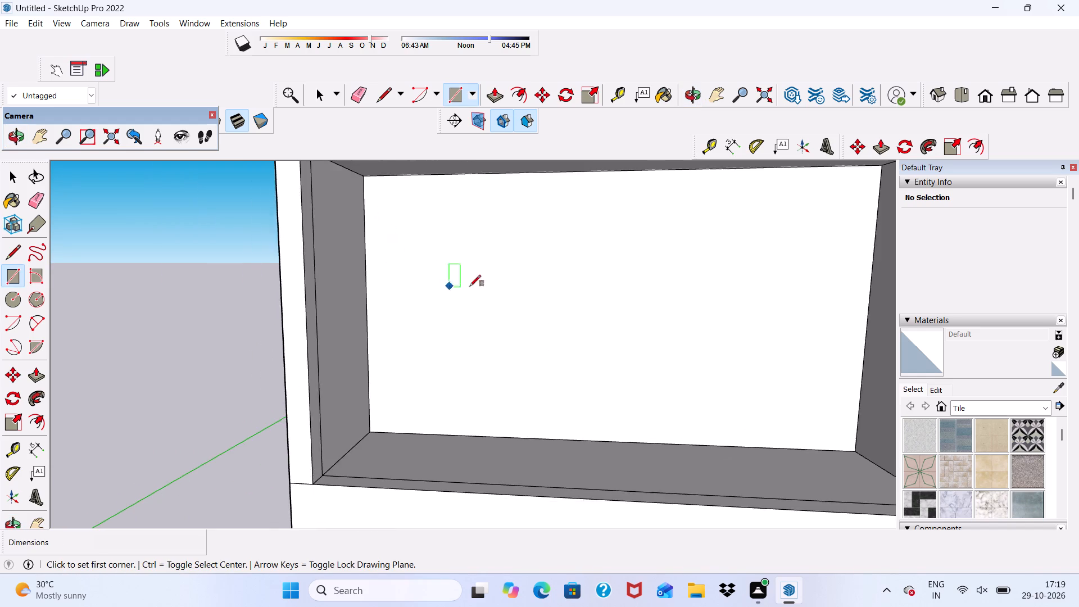
pyautogui.scroll(-1, 470, 286)
pyautogui.scroll(1, 483, 286)
pyautogui.moveTo(507, 303); pyautogui.dragTo(563, 296, button='middle')
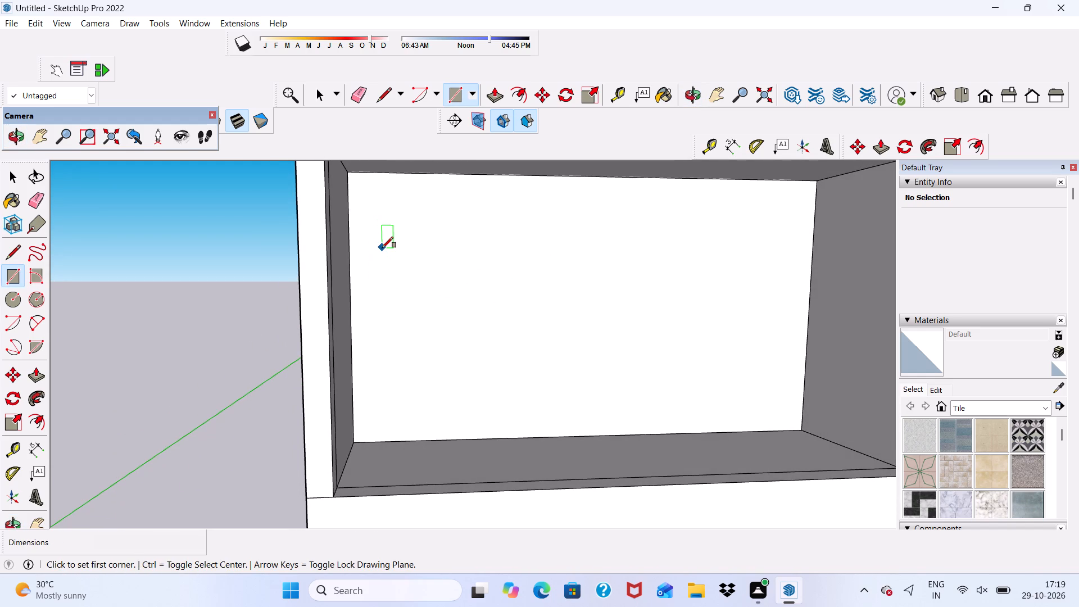
pyautogui.click(382, 251)
pyautogui.scroll(-4, 486, 262)
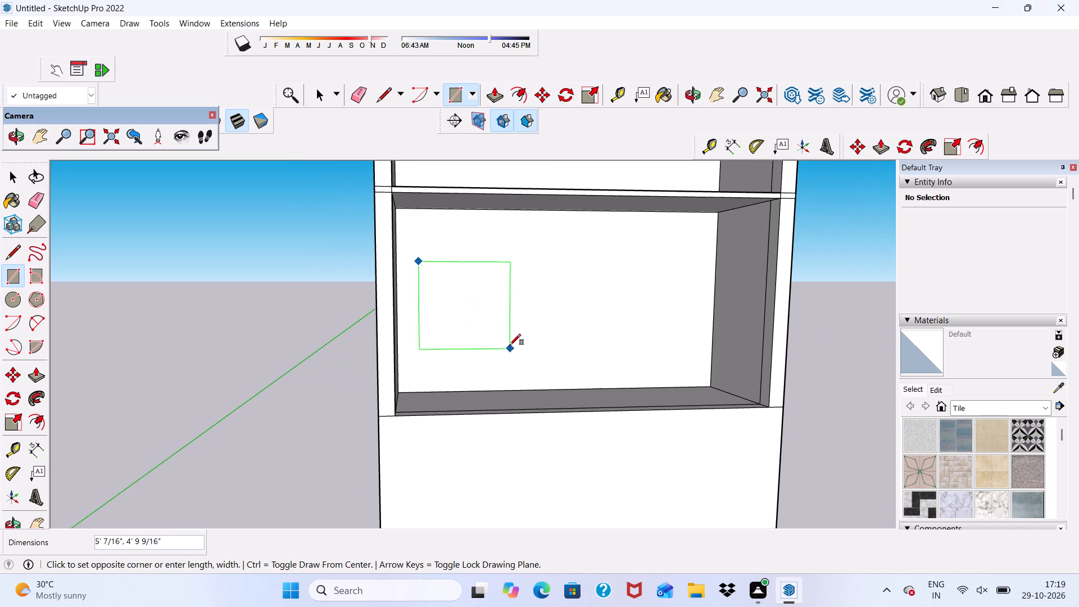
pyautogui.scroll(-2, 509, 319)
pyautogui.moveTo(509, 319); pyautogui.dragTo(463, 345, button='middle')
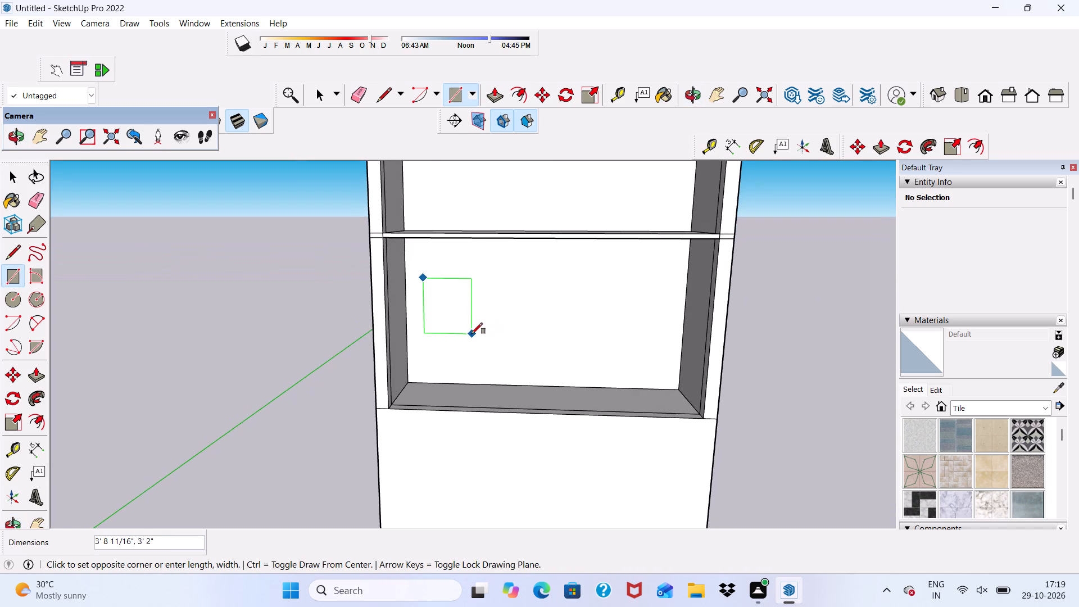
pyautogui.scroll(4, 478, 363)
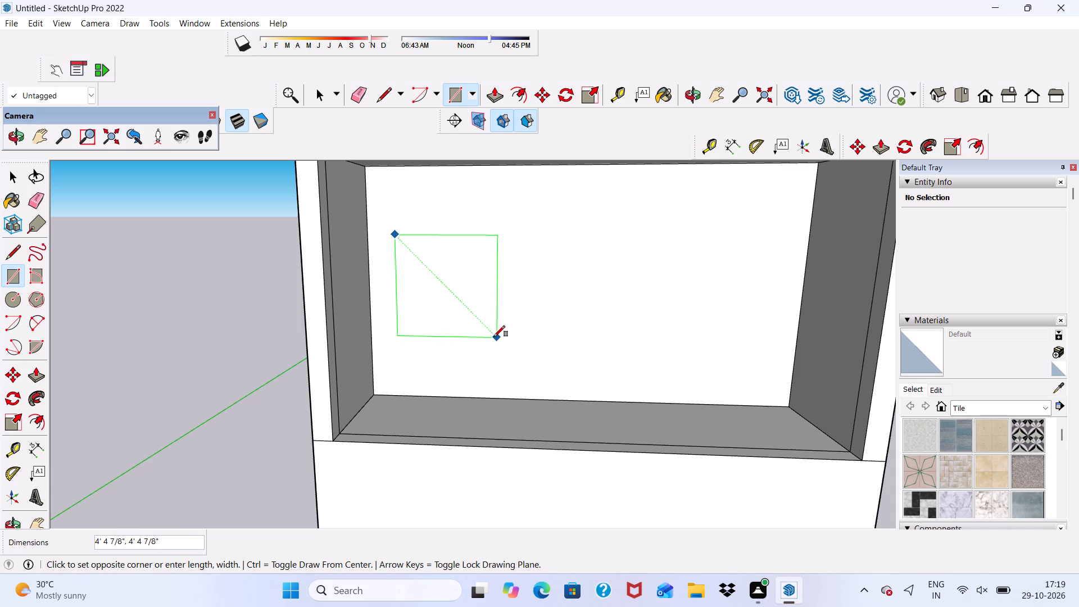
pyautogui.click(494, 337)
# Draw a 4' by 7' door rectangle on the lower room's back wall, standing on the floor edge beside the window outline.
pyautogui.scroll(-4, 489, 327)
pyautogui.scroll(5, 530, 379)
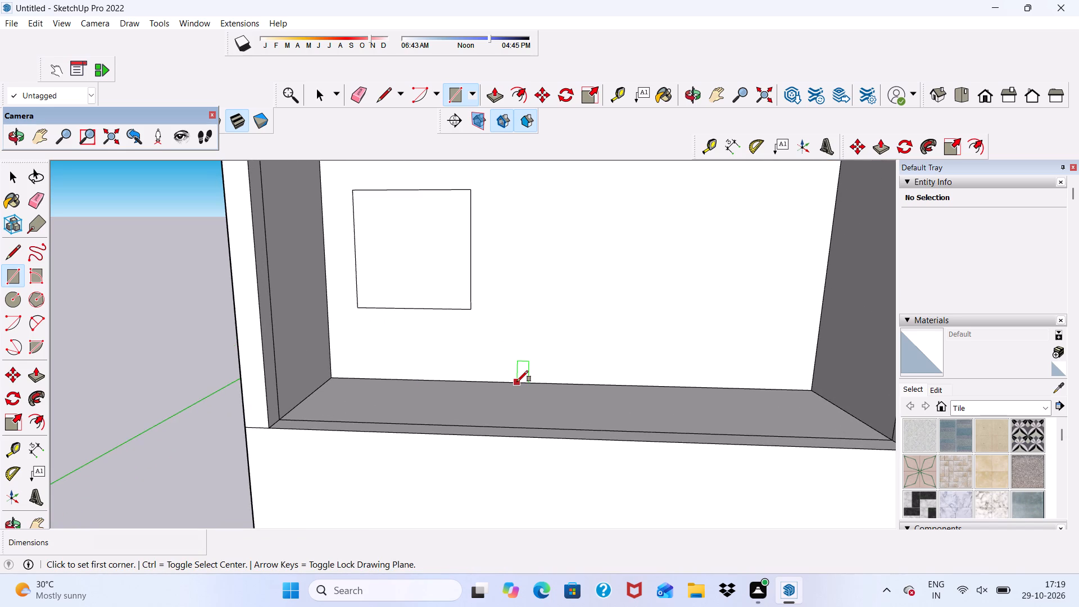
pyautogui.click(518, 380)
pyautogui.scroll(-5, 523, 325)
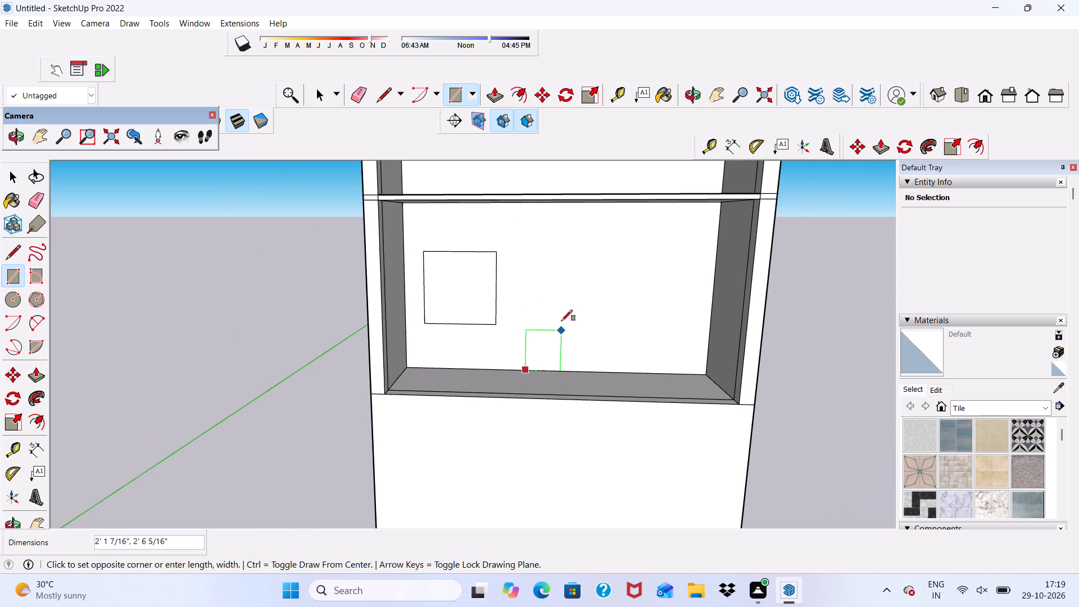
pyautogui.scroll(5, 583, 230)
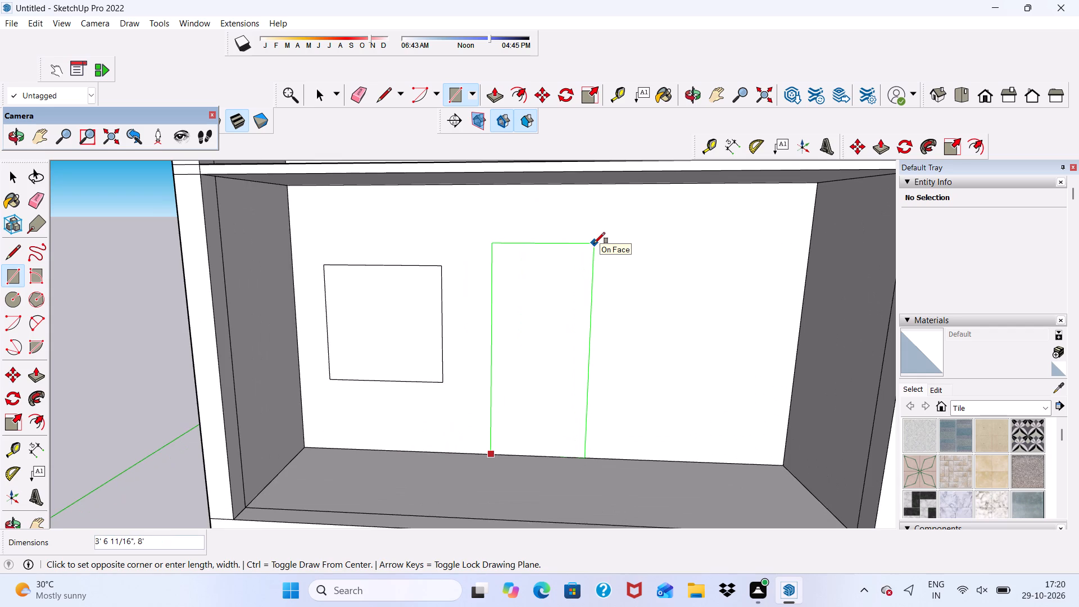
pyautogui.write("4',7'")
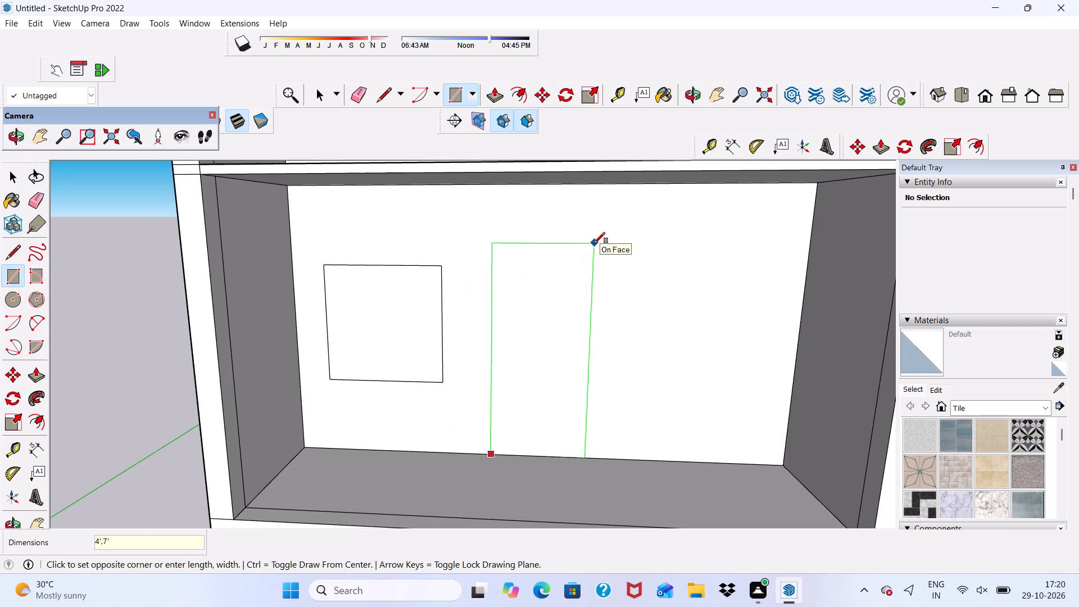
pyautogui.press('Return')
pyautogui.press('space')
# Offset the square window outline inward by 3" to form a frame border.
pyautogui.scroll(-5, 533, 263)
pyautogui.moveTo(314, 413); pyautogui.dragTo(402, 384, button='middle')
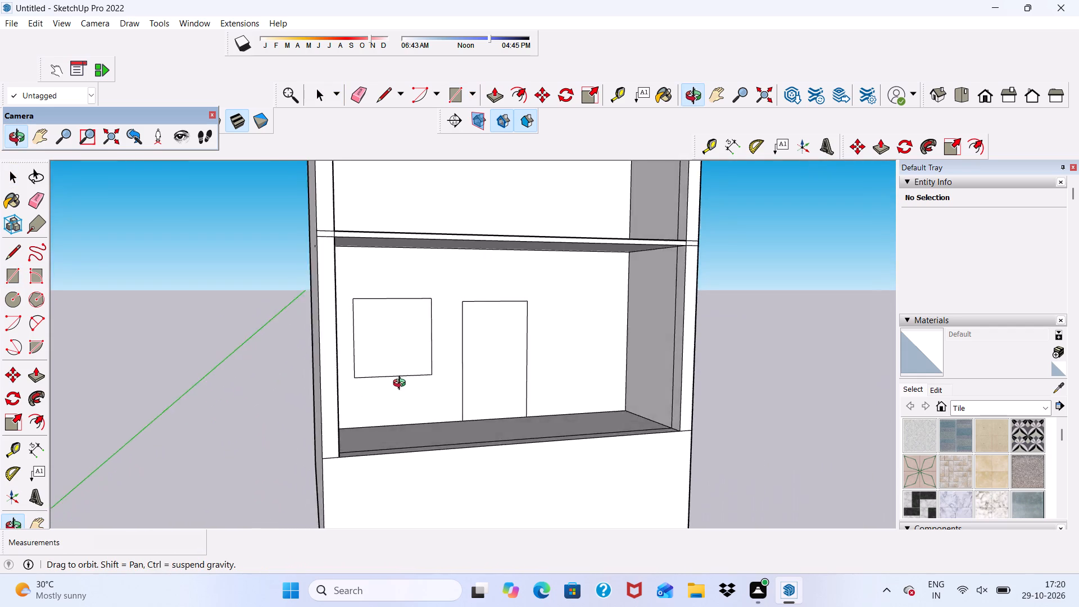
pyautogui.moveTo(402, 384); pyautogui.dragTo(348, 382, button='middle')
pyautogui.scroll(-5, 291, 416)
pyautogui.scroll(4, 354, 359)
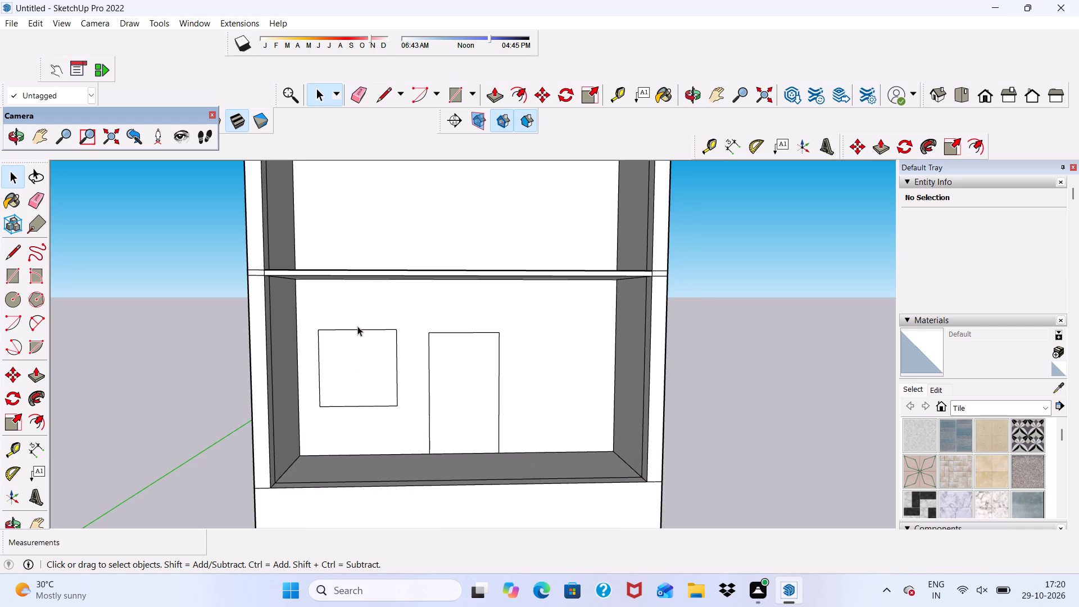
pyautogui.click(524, 93)
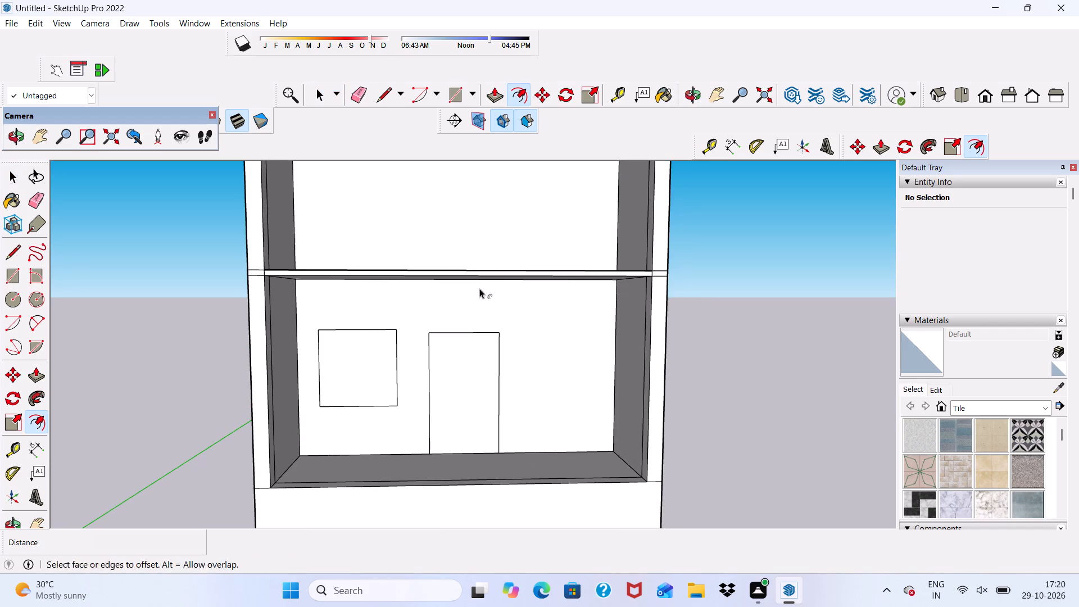
pyautogui.scroll(3, 380, 370)
pyautogui.click(310, 359)
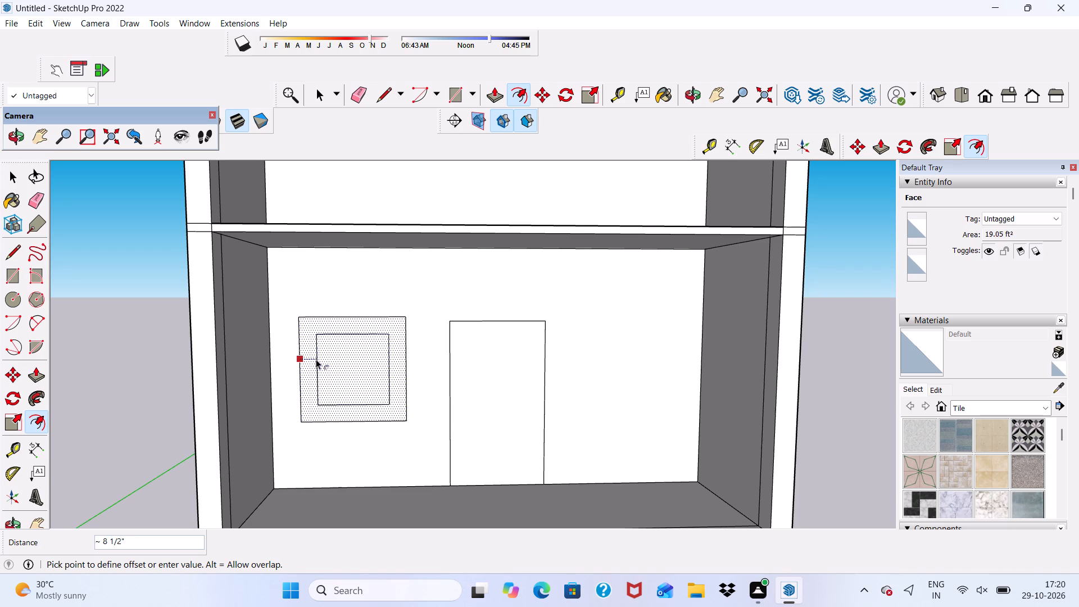
pyautogui.press('3')
pyautogui.hotkey('shift', '"')
pyautogui.press('Return')
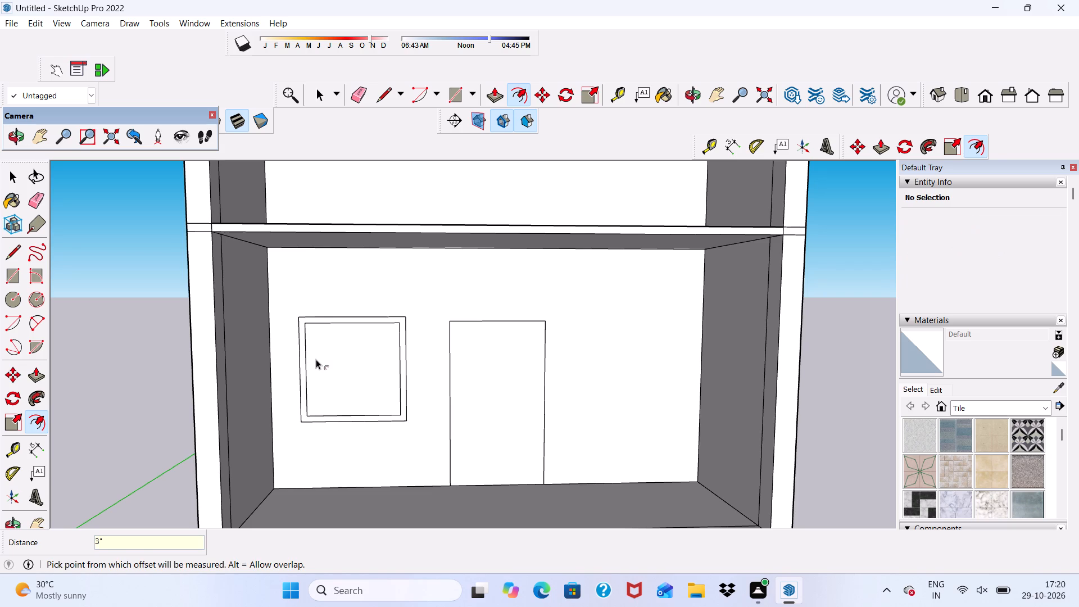
pyautogui.press('space')
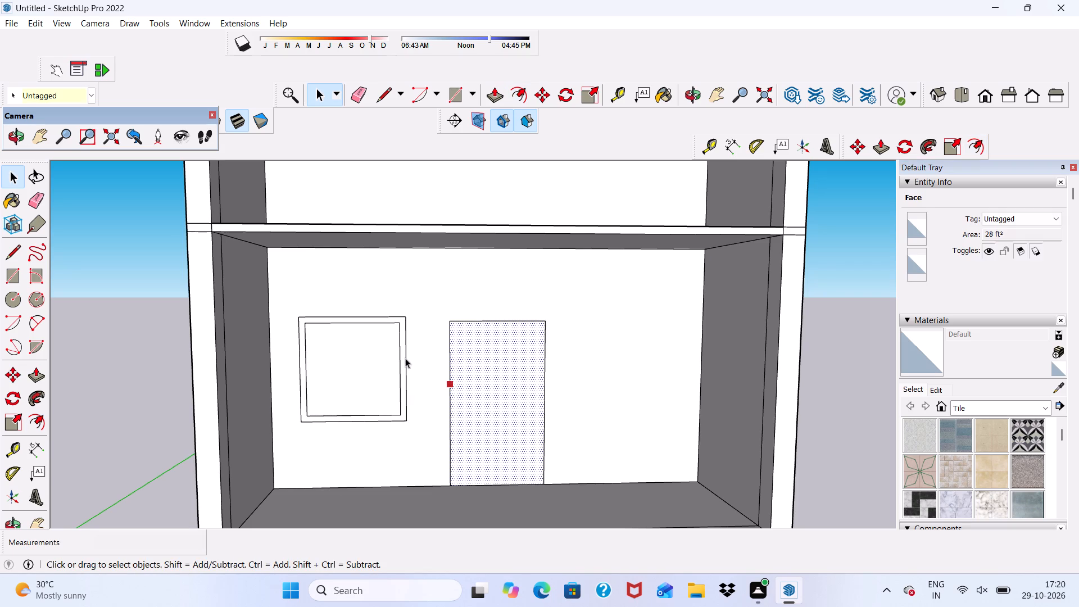
pyautogui.click(156, 393)
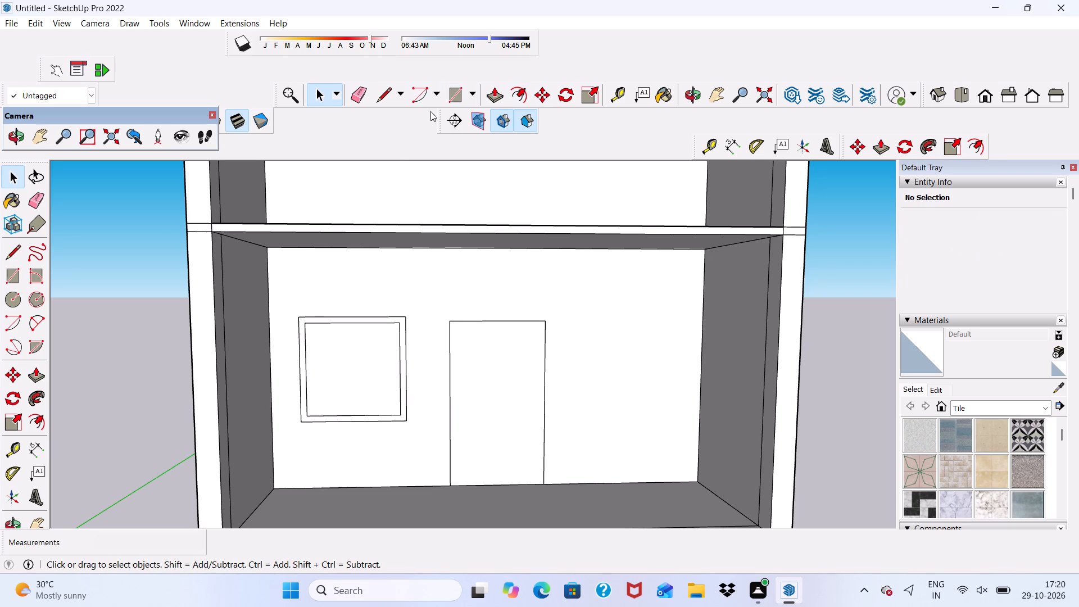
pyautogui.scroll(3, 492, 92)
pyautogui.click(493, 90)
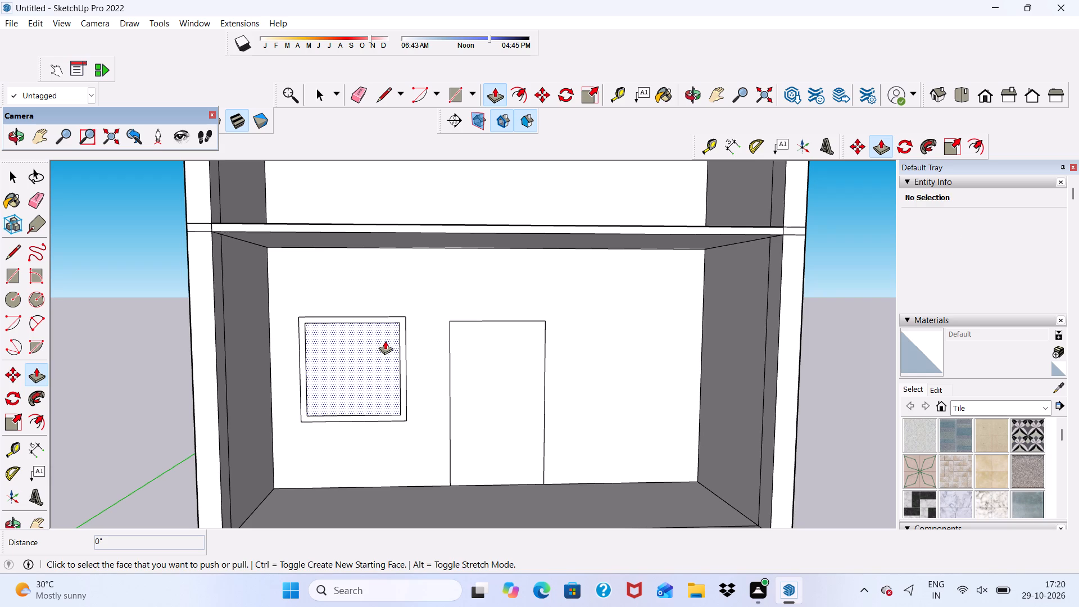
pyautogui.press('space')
# Draw a vertical mullion rectangle about 3" wide near the window's middle, from the frame's inner top edge to its outer bottom edge.
pyautogui.click(454, 92)
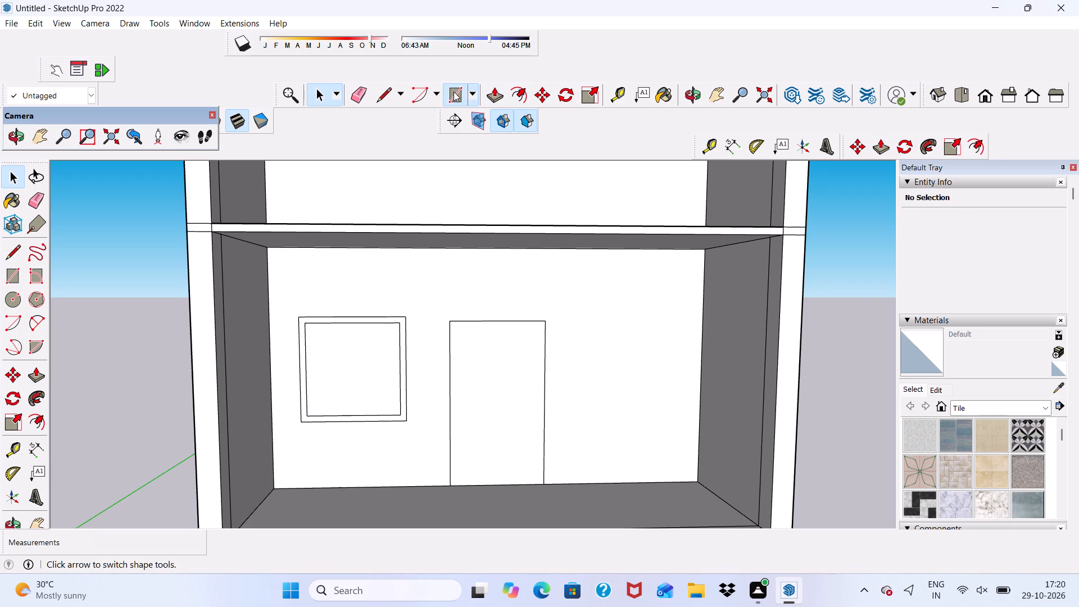
pyautogui.scroll(5, 362, 338)
pyautogui.click(349, 315)
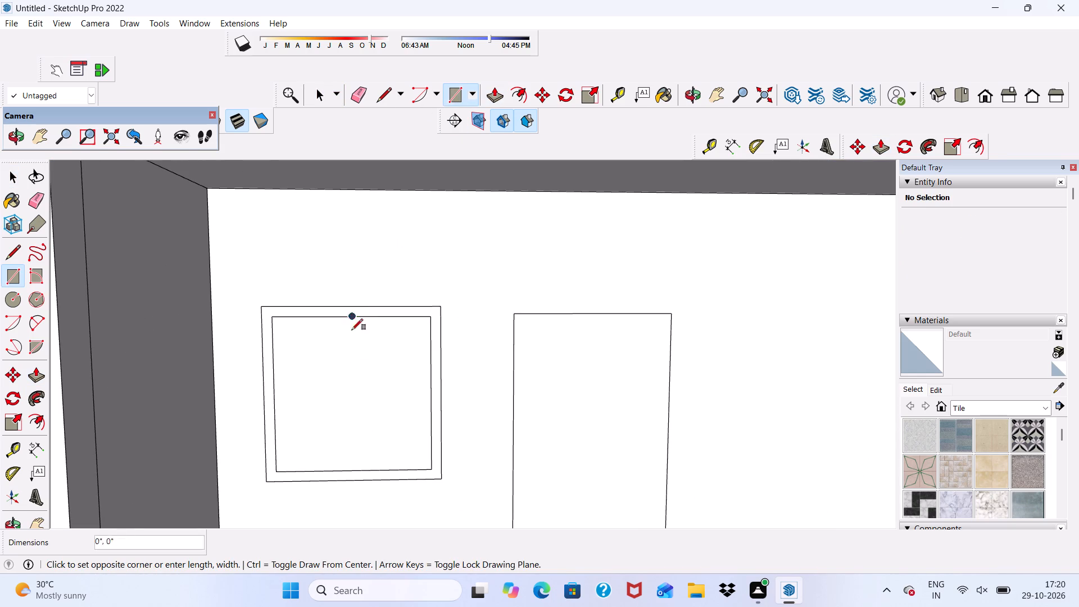
pyautogui.scroll(-4, 356, 365)
pyautogui.scroll(11, 363, 457)
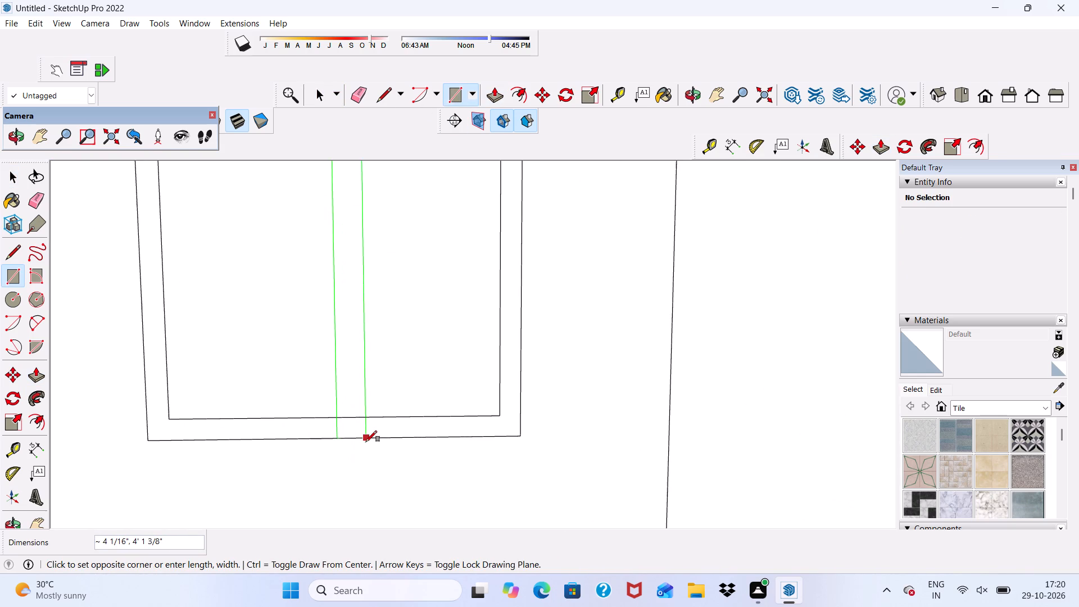
pyautogui.click(360, 441)
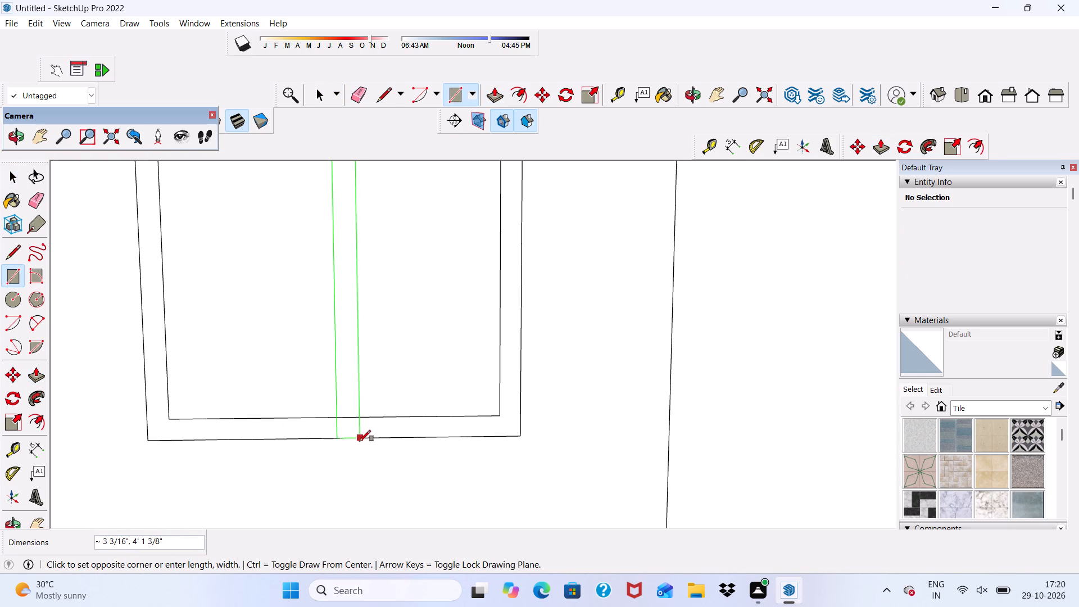
pyautogui.scroll(-10, 359, 441)
pyautogui.press('space')
pyautogui.press('space')
pyautogui.press('space')
pyautogui.press('space')
pyautogui.press('space')
pyautogui.press('space')
pyautogui.press('space')
pyautogui.press('space')
# Erase the edge segments where the mullion meets the window frame's bottom and top, merging them into one face.
pyautogui.click(361, 90)
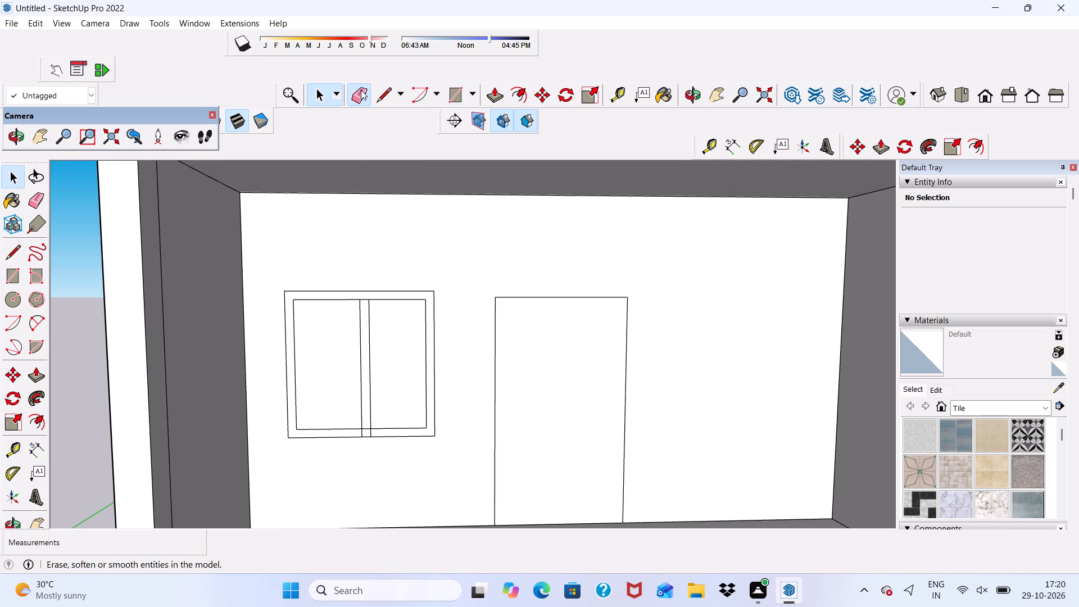
pyautogui.scroll(3, 327, 518)
pyautogui.scroll(4, 363, 411)
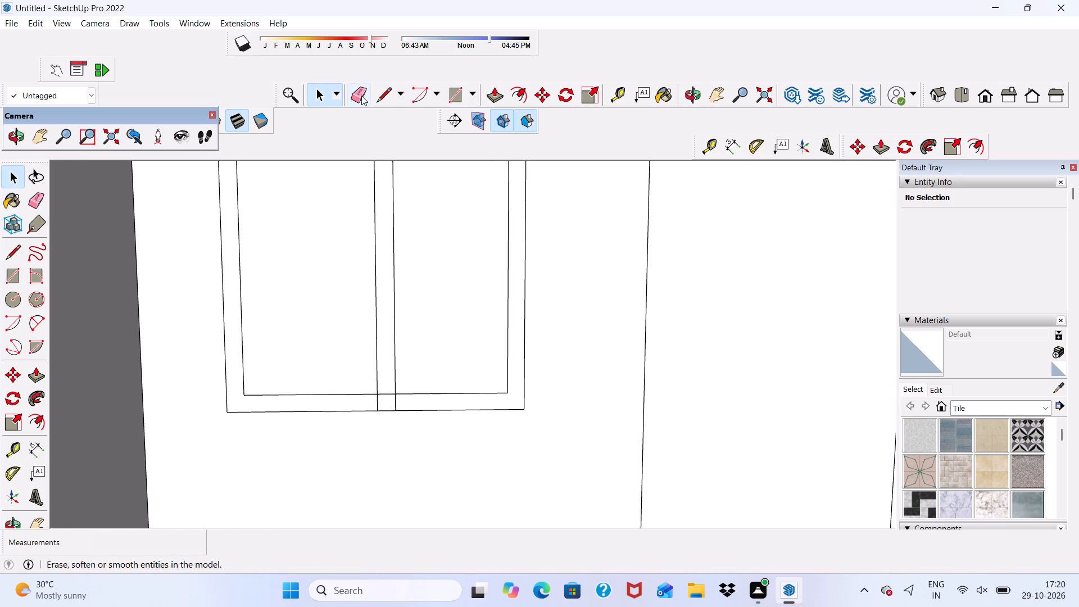
pyautogui.click(351, 96)
pyautogui.scroll(6, 428, 545)
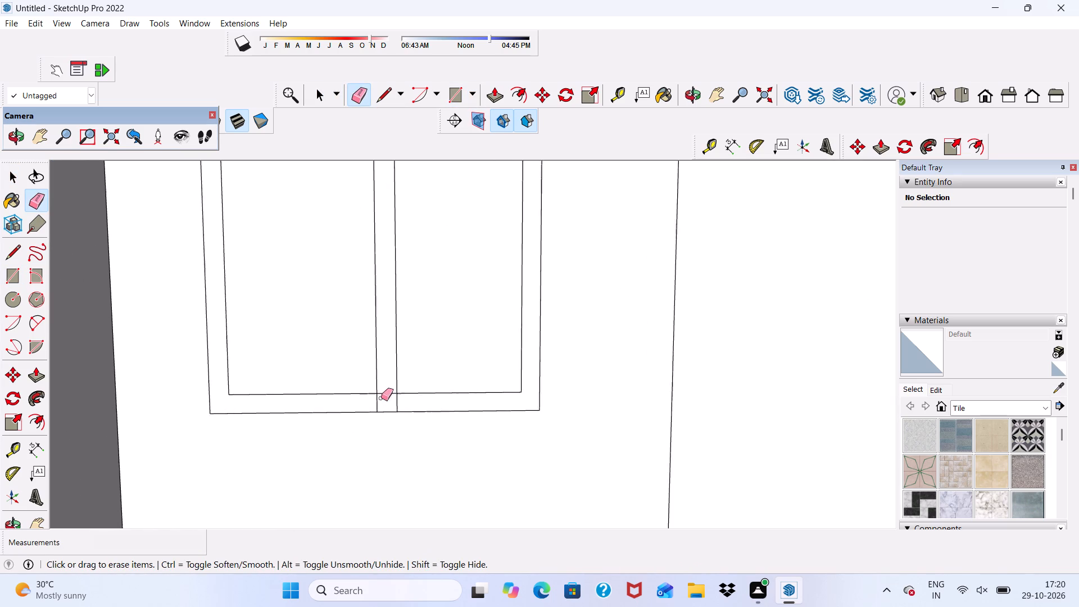
pyautogui.scroll(3, 381, 398)
pyautogui.moveTo(383, 388); pyautogui.dragTo(412, 410)
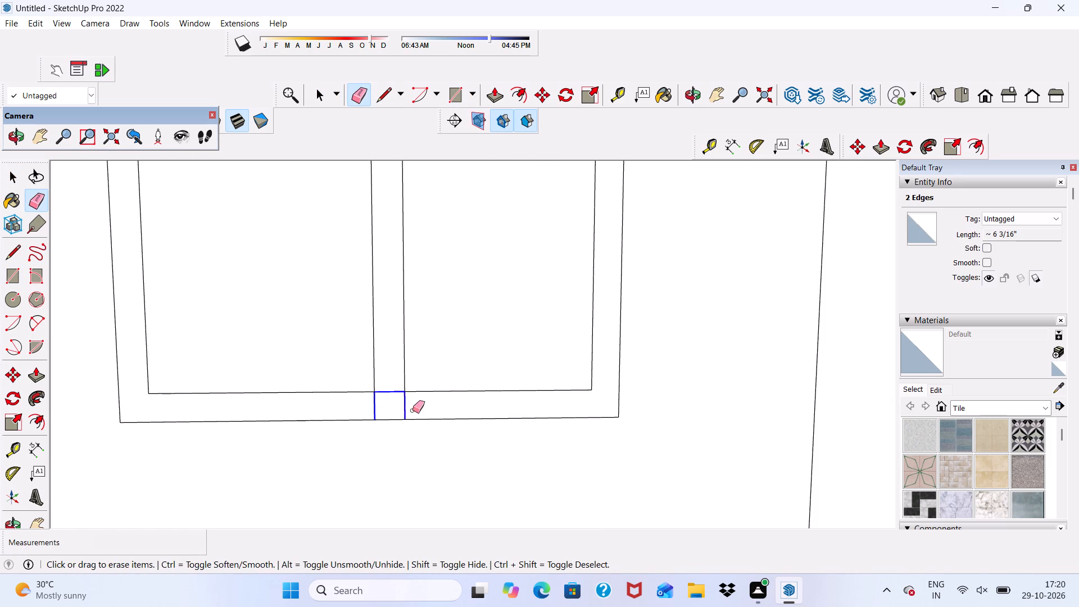
pyautogui.moveTo(412, 410); pyautogui.dragTo(419, 410)
pyautogui.scroll(-12, 398, 408)
pyautogui.scroll(4, 421, 258)
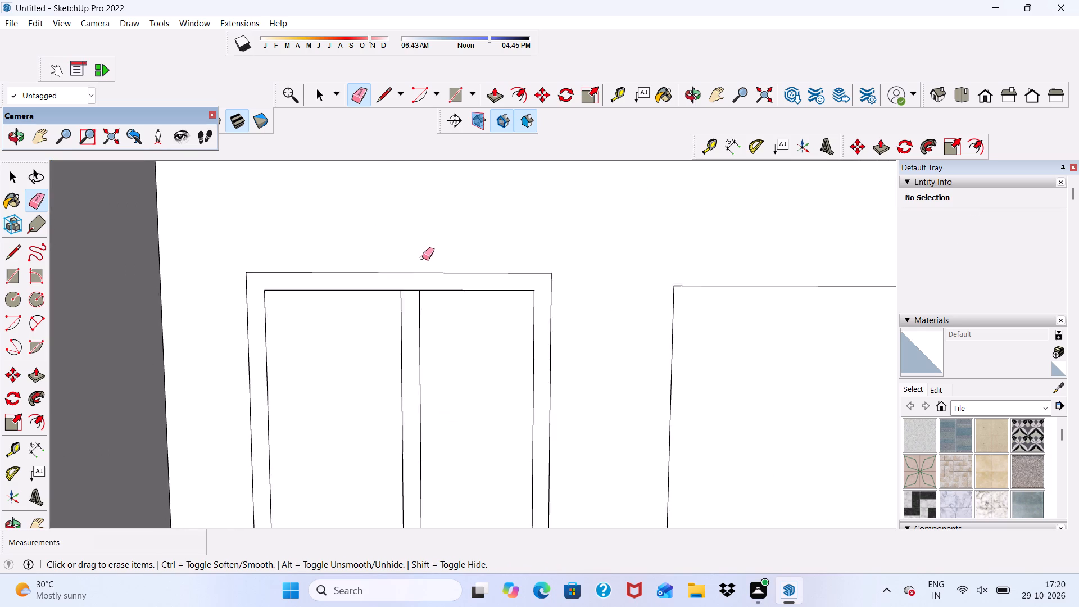
pyautogui.scroll(8, 422, 257)
pyautogui.moveTo(408, 274); pyautogui.dragTo(409, 291)
pyautogui.press('space')
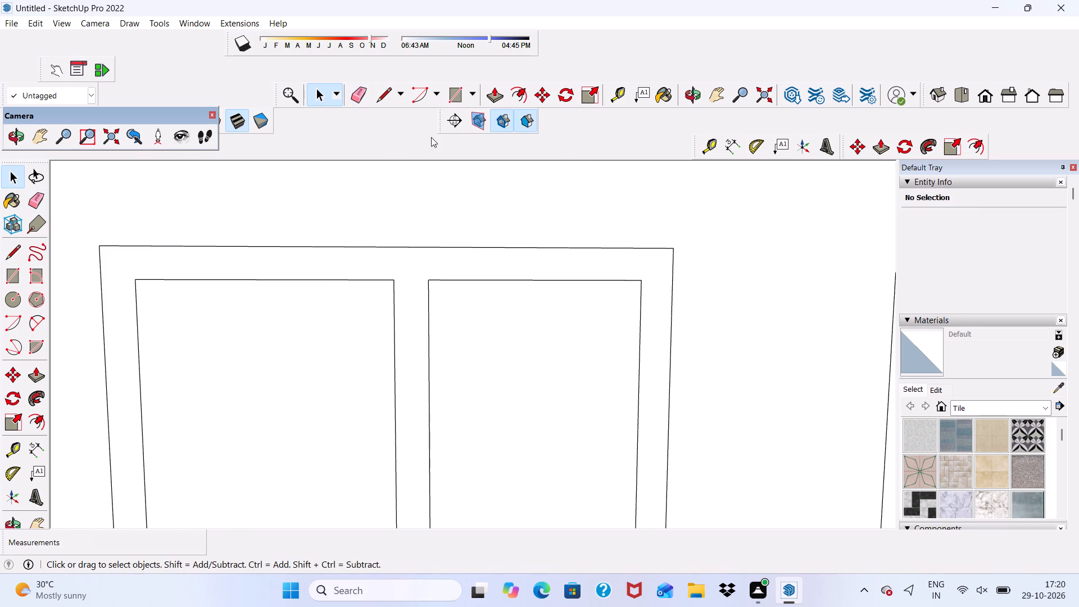
# Extrude the merged window frame and mullion face 3" out from the back wall.
pyautogui.click(488, 93)
pyautogui.click(402, 277)
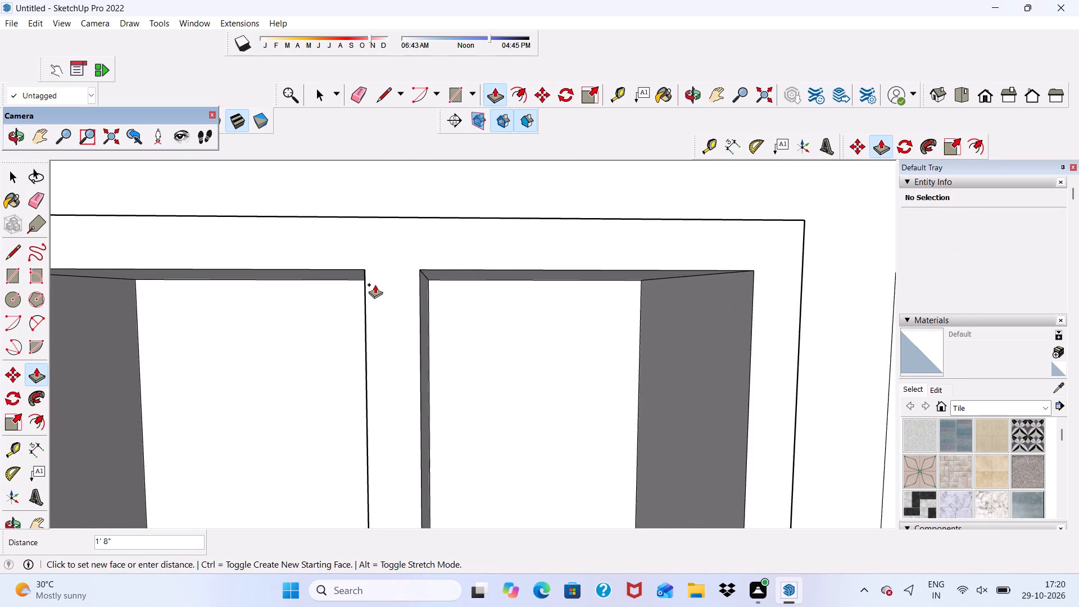
pyautogui.press('3')
pyautogui.hotkey('shift', '"')
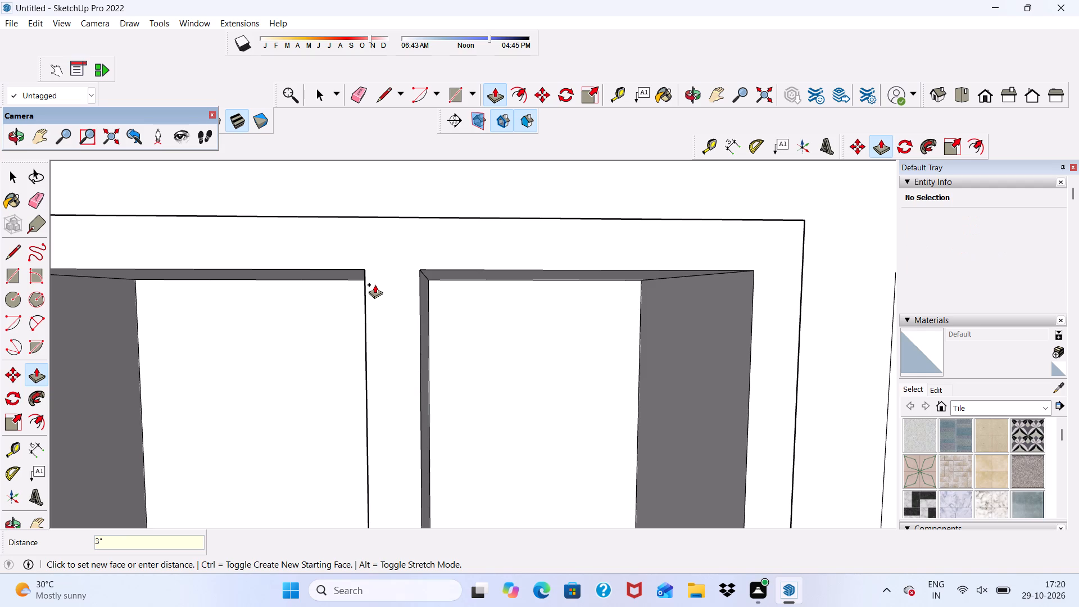
pyautogui.press('Return')
pyautogui.scroll(1, 359, 285)
pyautogui.scroll(-12, 359, 285)
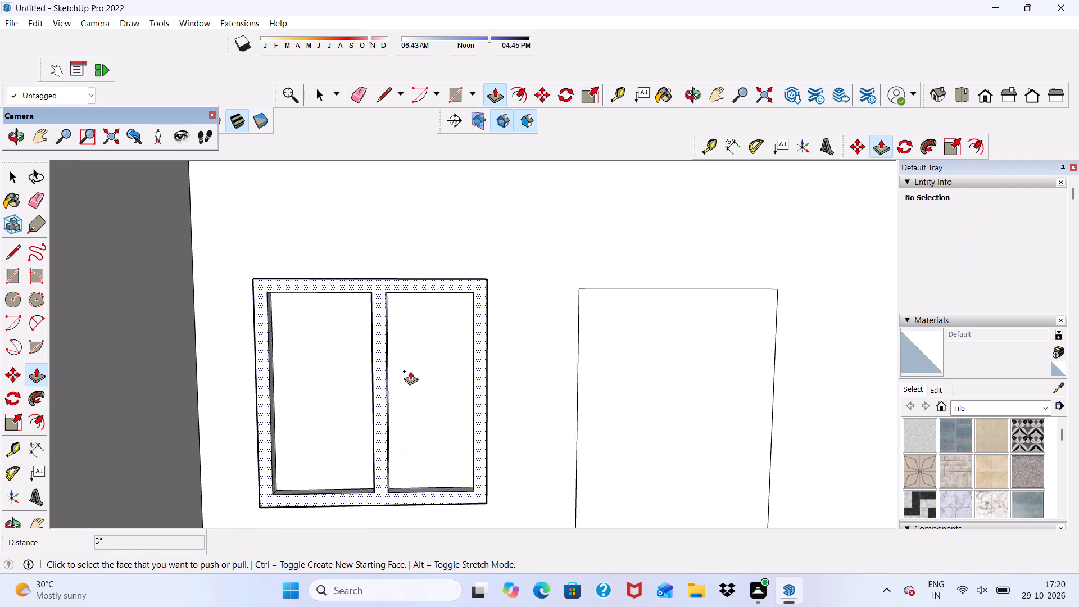
# Extrude the door face 3" out from the lower room's back wall.
pyautogui.moveTo(411, 372); pyautogui.dragTo(316, 384, button='middle')
pyautogui.scroll(-6, 320, 356)
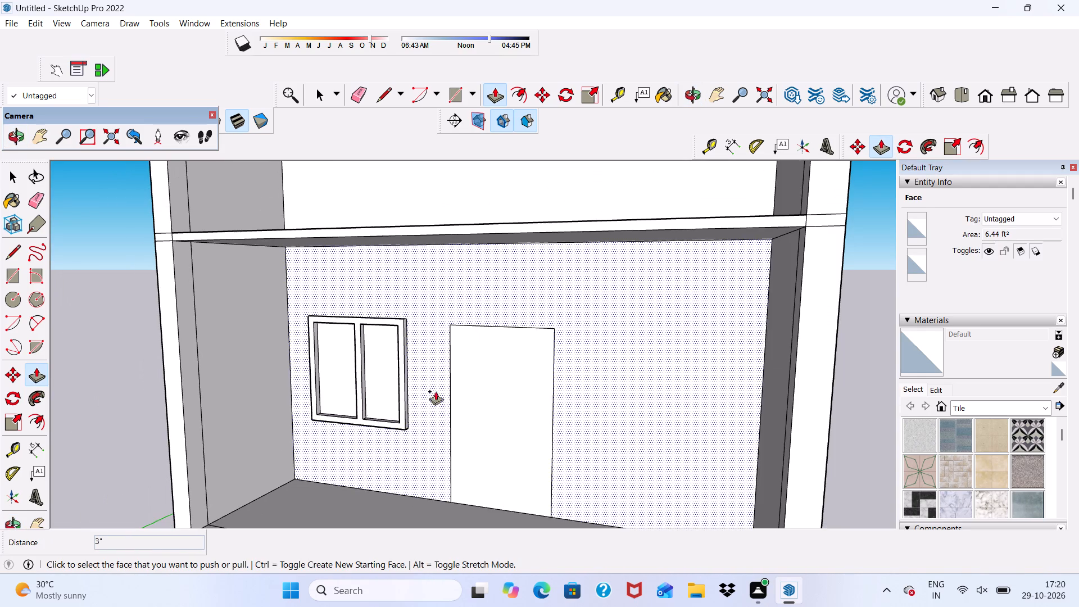
pyautogui.click(498, 400)
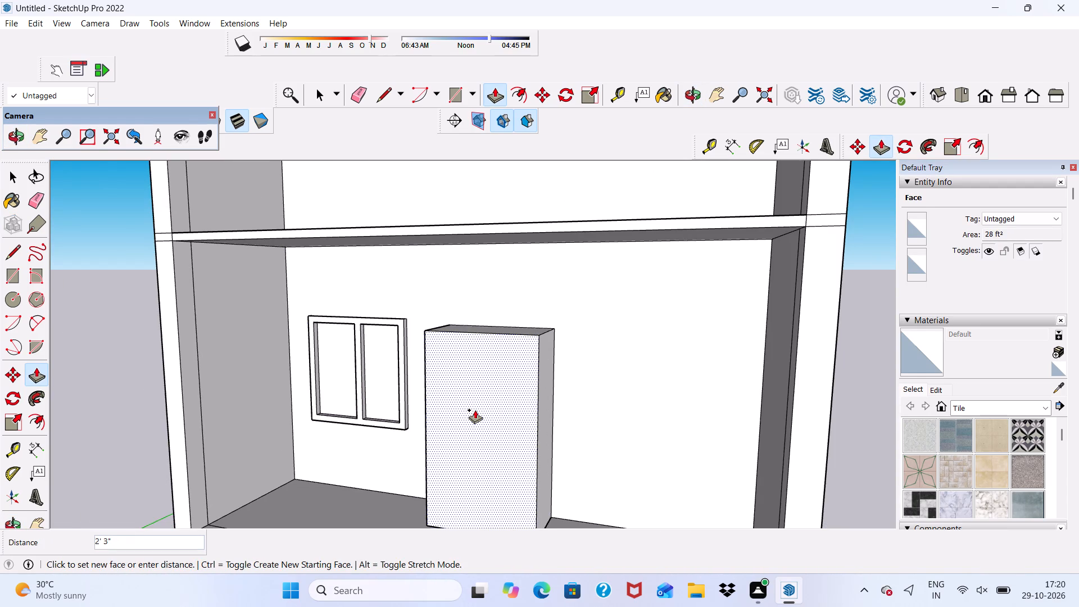
pyautogui.press('3')
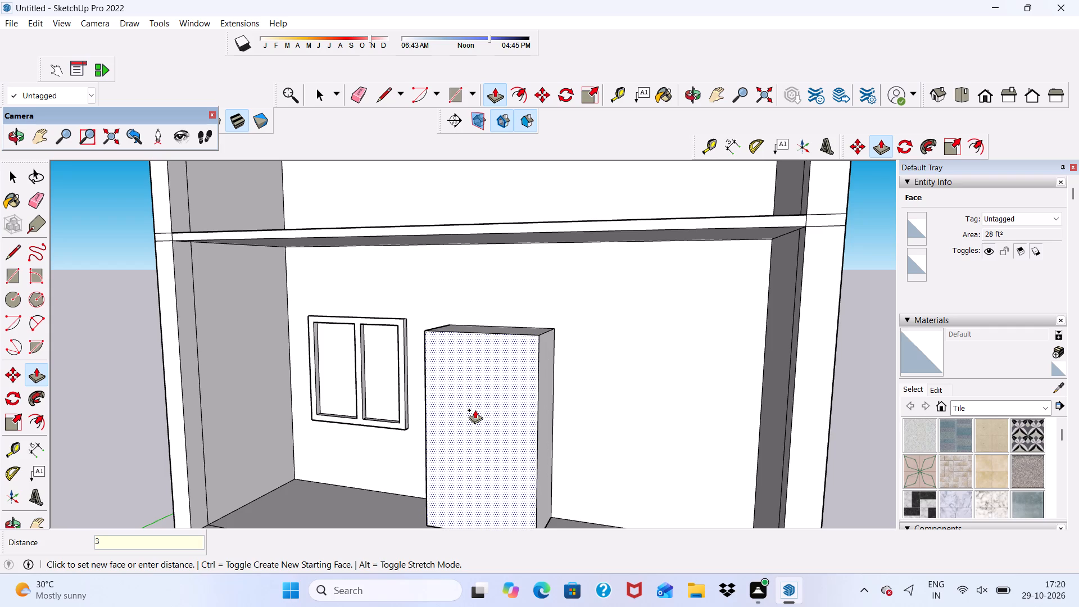
pyautogui.hotkey('shift', '"')
pyautogui.press('Return')
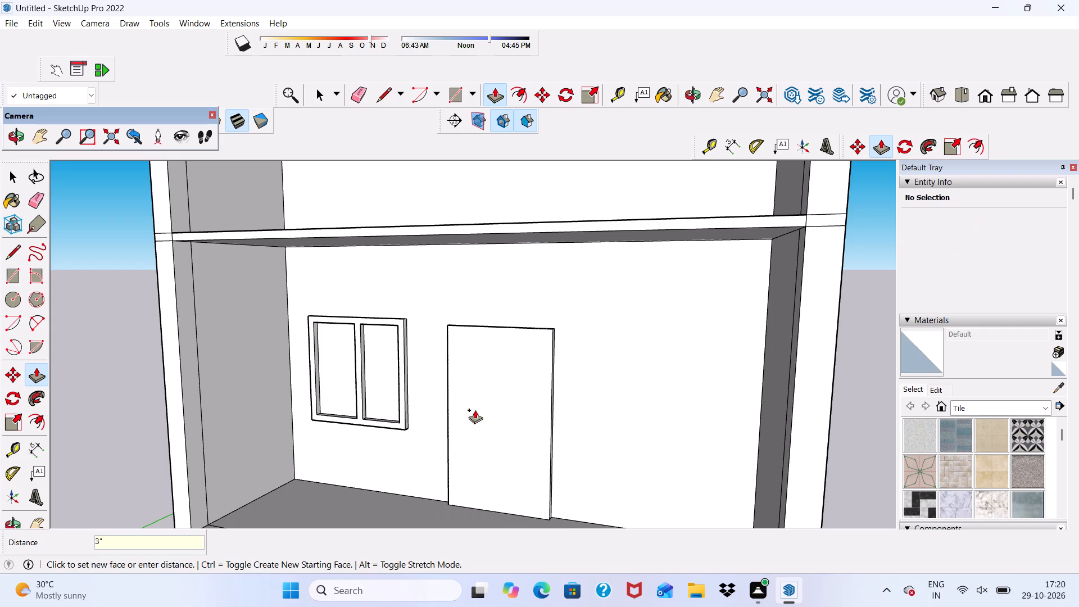
pyautogui.scroll(-5, 473, 402)
pyautogui.press('space')
# Examine the raised window frame and door on the lower room's back wall from the building's open front.
pyautogui.scroll(-4, 424, 401)
pyautogui.moveTo(423, 419); pyautogui.dragTo(502, 403, button='middle')
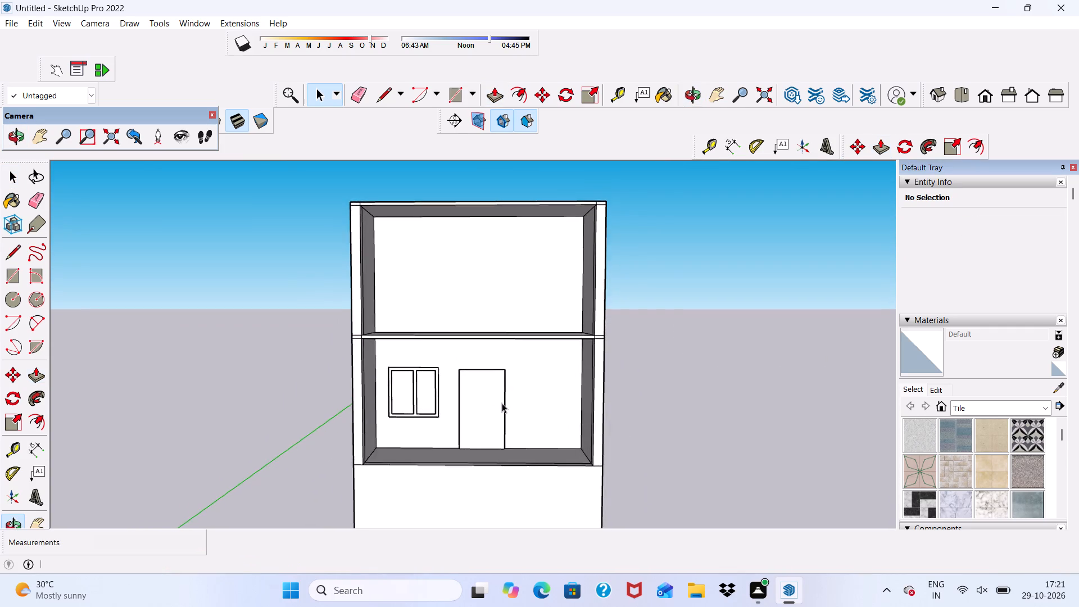
pyautogui.scroll(4, 502, 403)
pyautogui.scroll(-3, 465, 393)
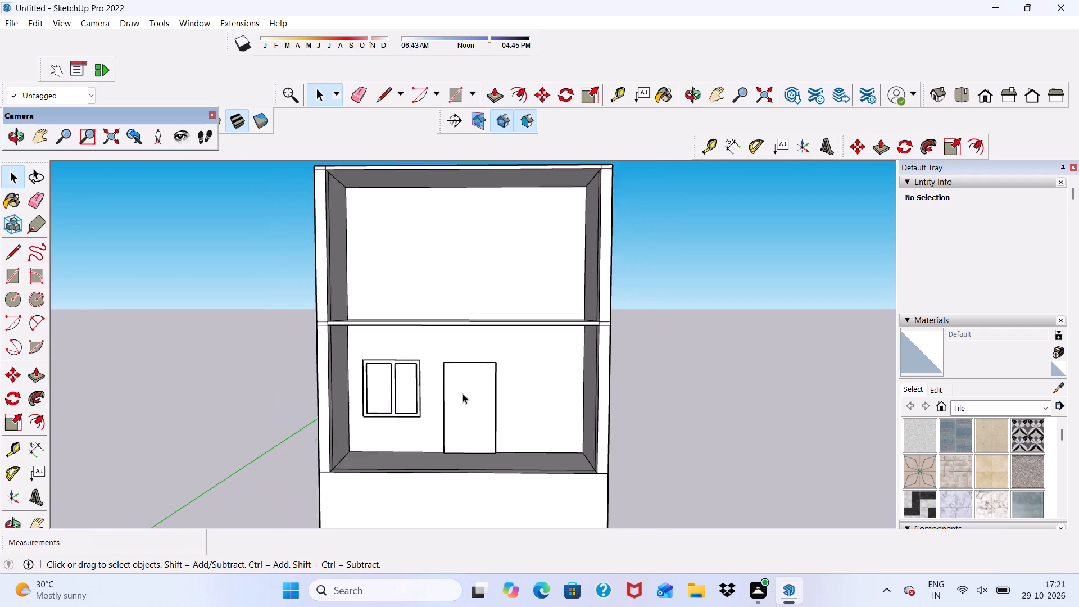
pyautogui.scroll(-2, 463, 393)
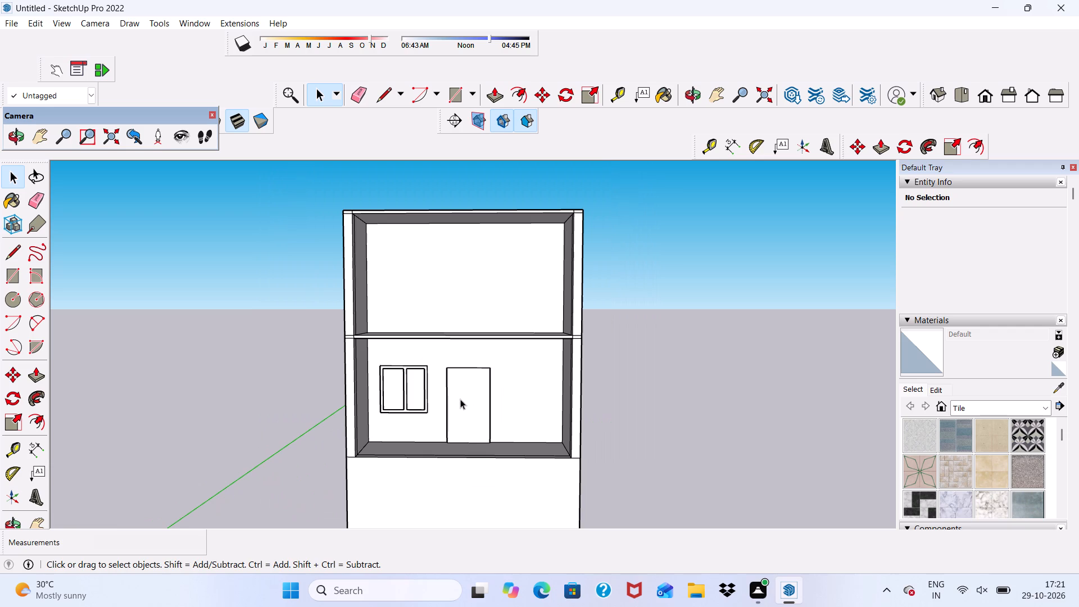
pyautogui.scroll(1, 460, 399)
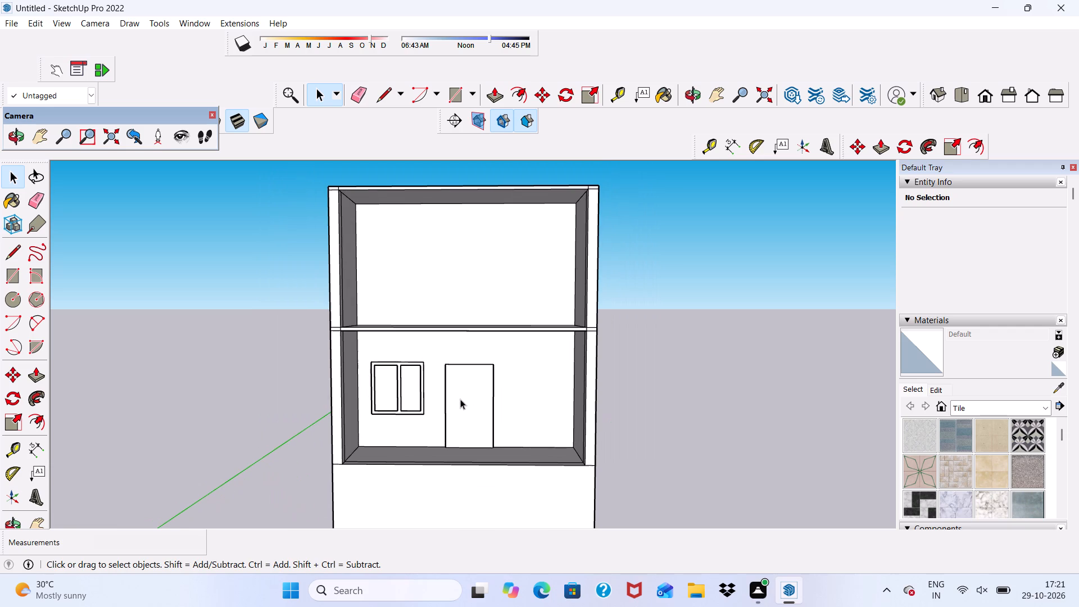
pyautogui.scroll(-1, 460, 399)
pyautogui.scroll(4, 469, 434)
# Offset the door face's outline 3" inward to outline the door frame.
pyautogui.scroll(5, 477, 386)
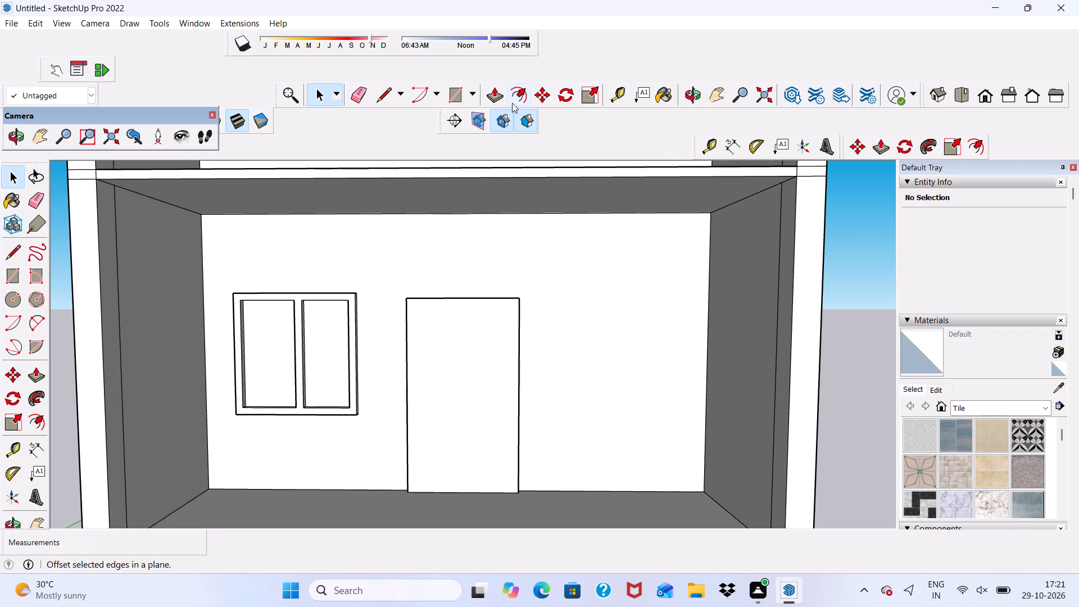
pyautogui.click(519, 93)
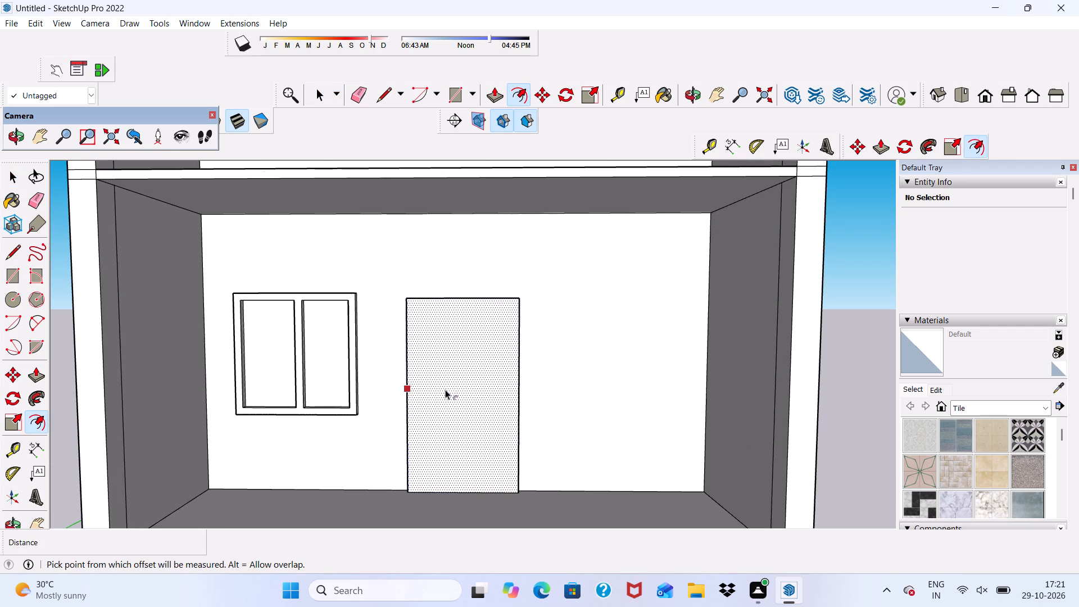
pyautogui.click(445, 389)
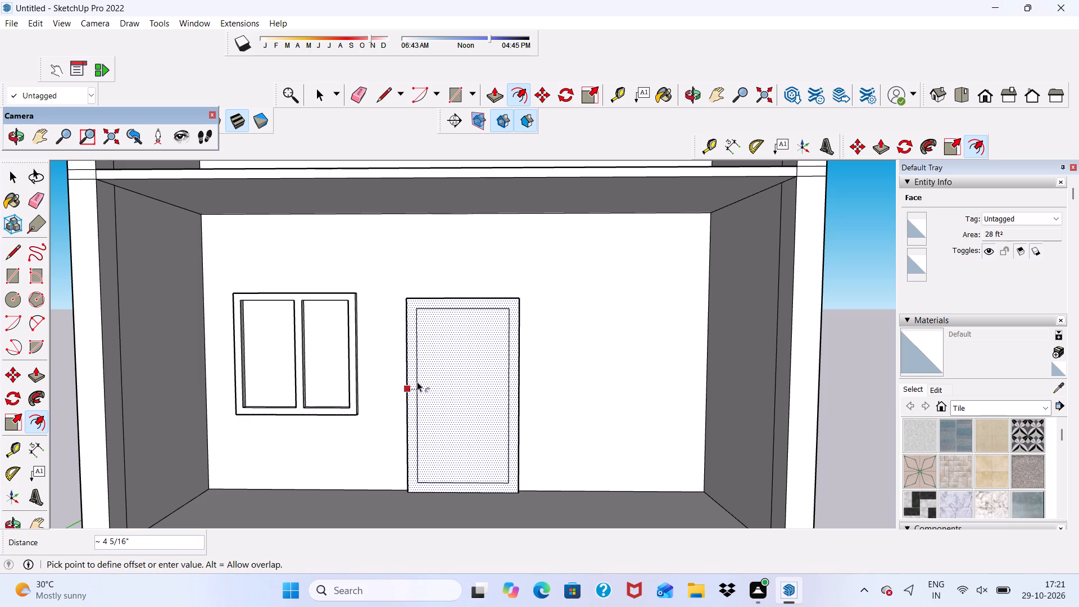
pyautogui.press('3')
pyautogui.hotkey('shift', '"')
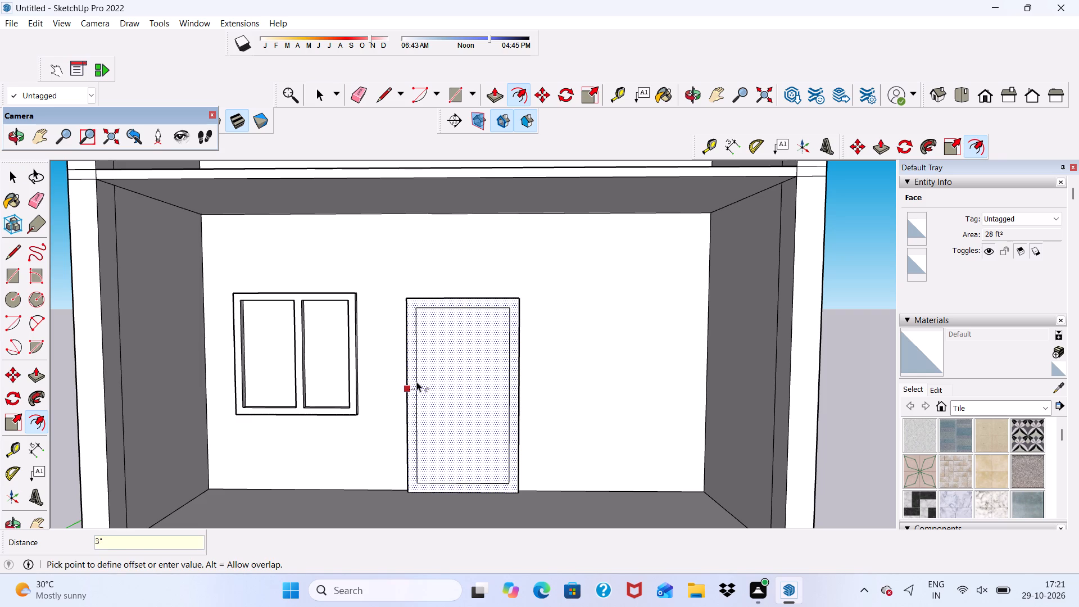
pyautogui.press('Return')
pyautogui.press('space')
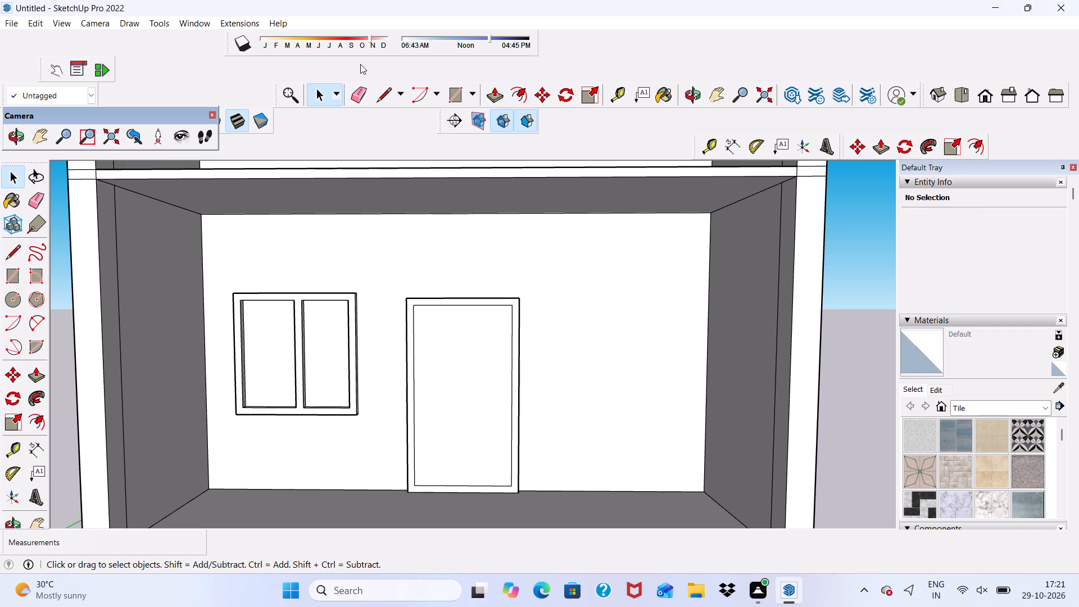
# Erase the bottom edge of the inner door outline.
pyautogui.click(355, 85)
pyautogui.scroll(2, 405, 465)
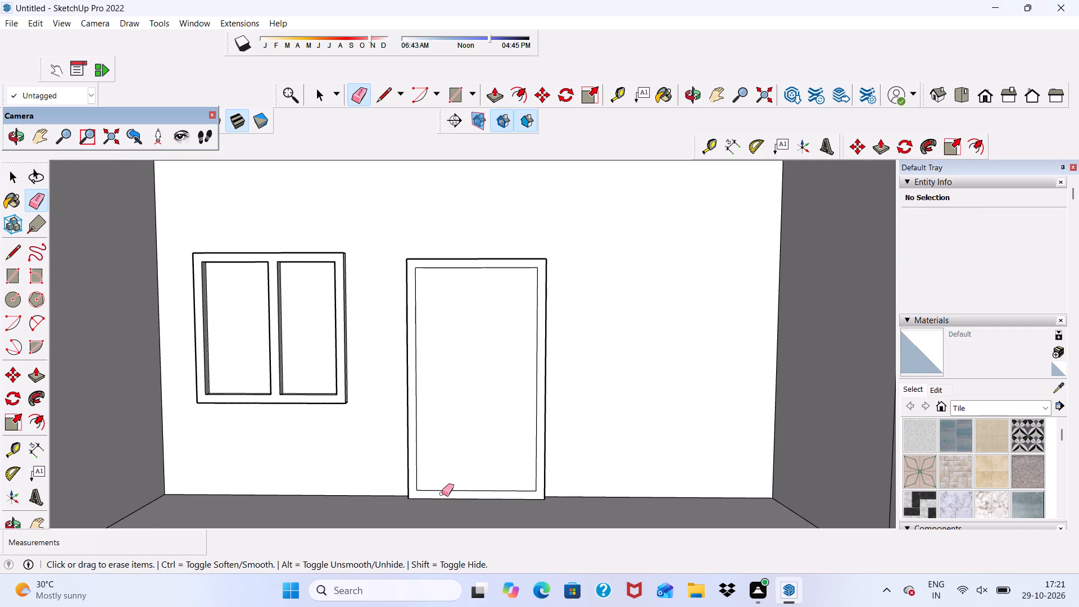
pyautogui.click(442, 487)
# Draw 3" lines extending both inner side edges down to the door's bottom edge, separating the frame from the panel.
pyautogui.click(380, 91)
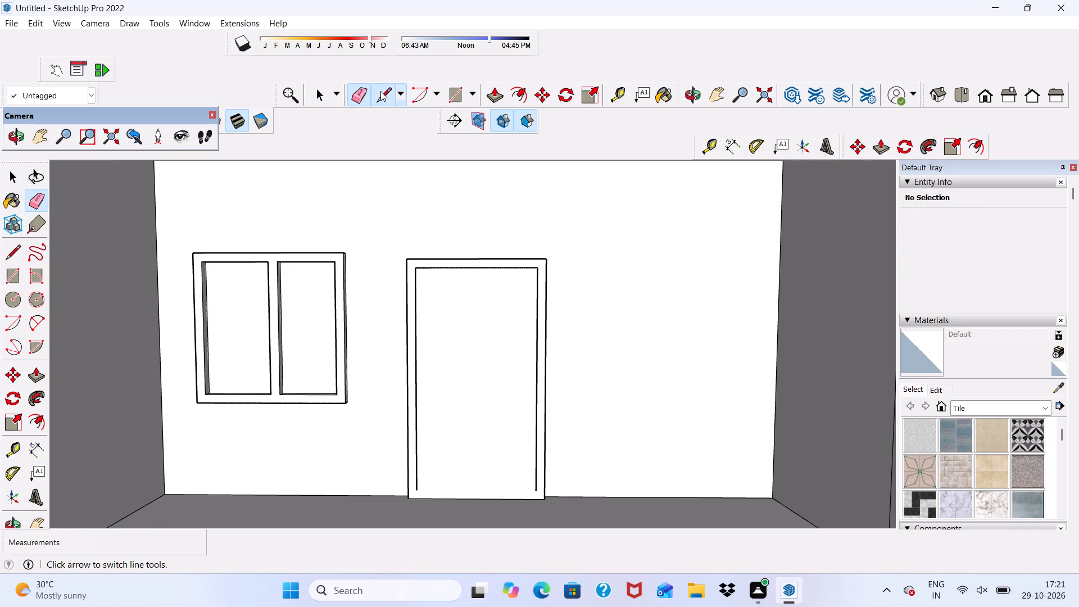
pyautogui.scroll(2, 428, 404)
pyautogui.scroll(4, 411, 519)
pyautogui.scroll(-5, 402, 433)
pyautogui.scroll(10, 417, 506)
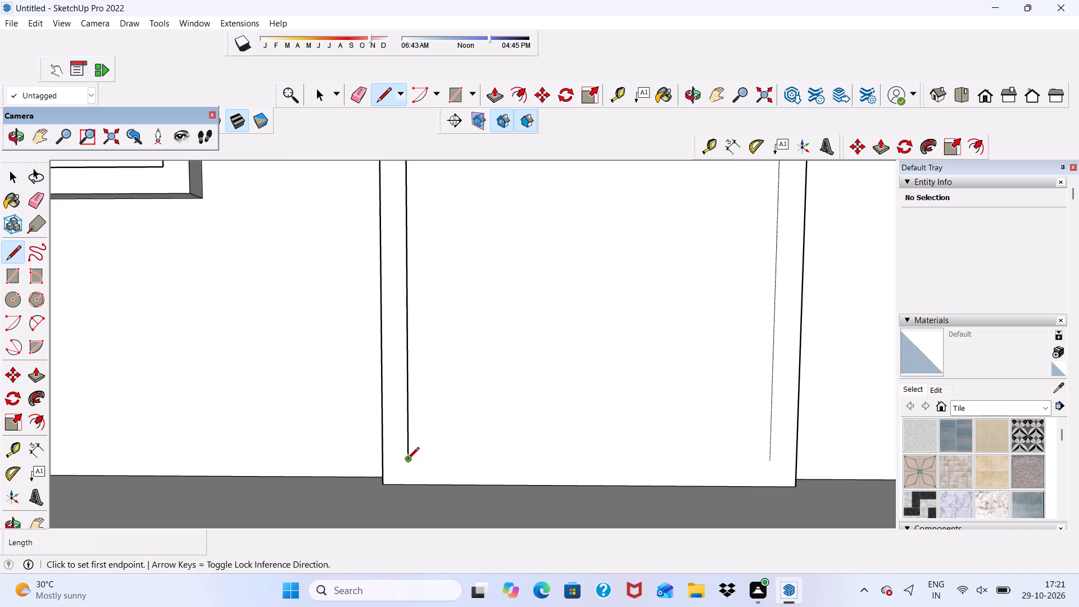
pyautogui.scroll(5, 408, 460)
pyautogui.click(410, 452)
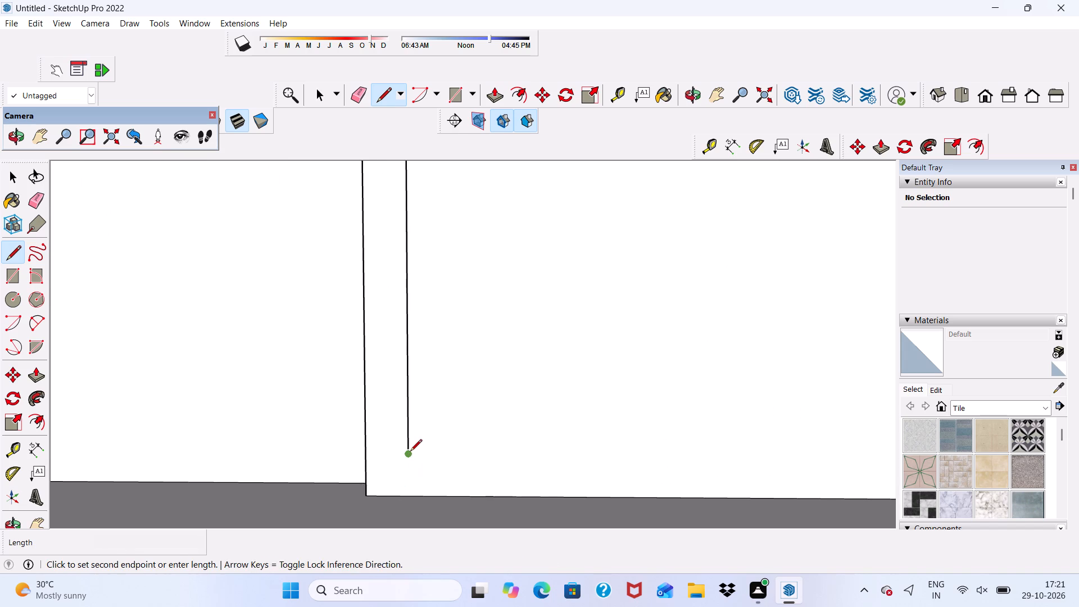
pyautogui.click(409, 497)
pyautogui.scroll(-5, 359, 420)
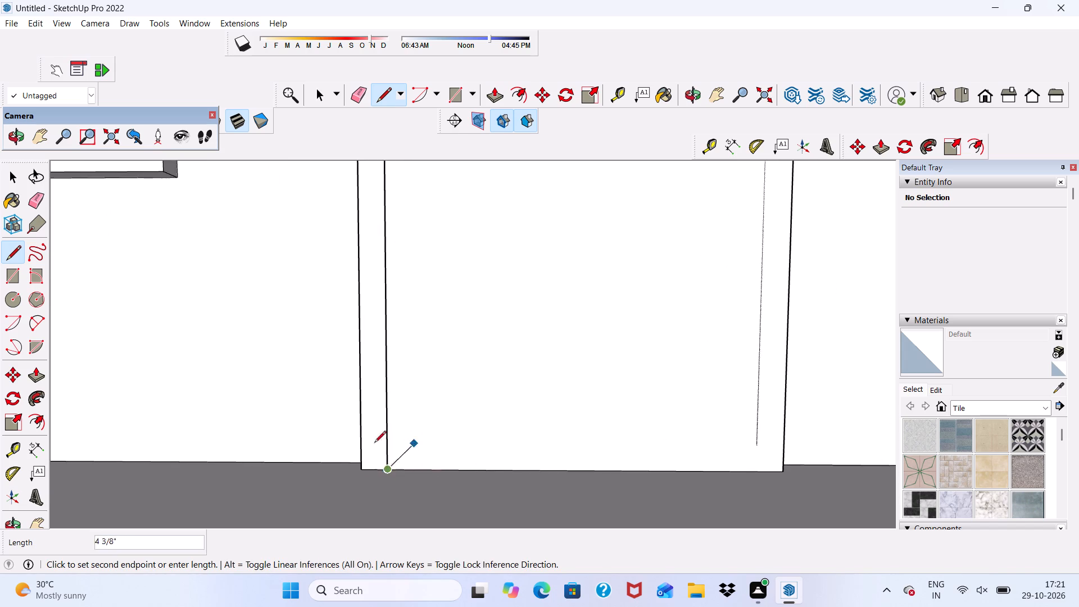
pyautogui.scroll(-5, 368, 443)
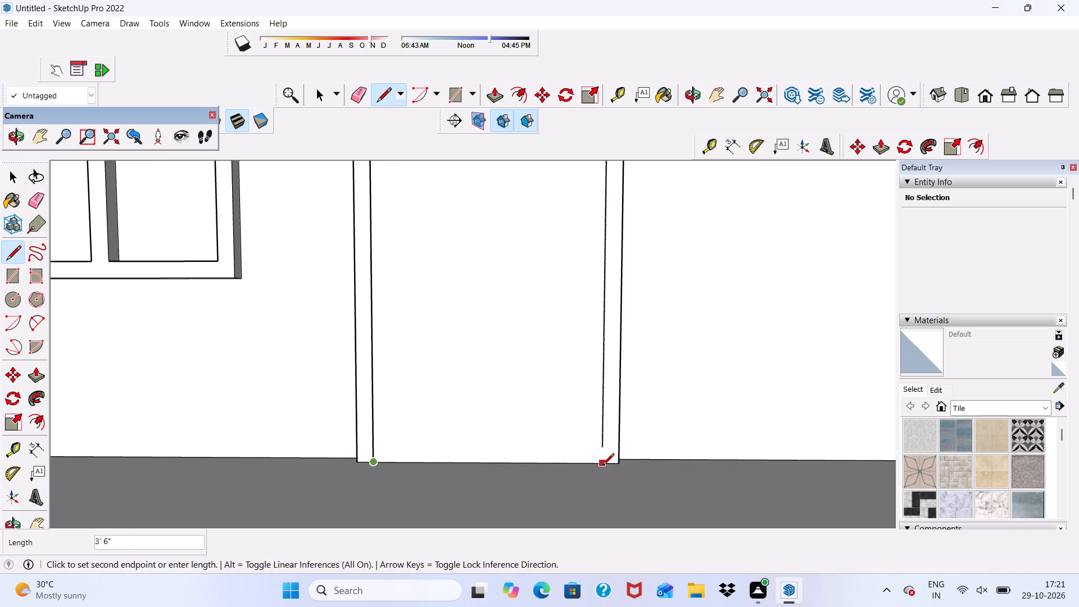
pyautogui.click(602, 466)
pyautogui.scroll(-5, 449, 330)
pyautogui.scroll(5, 553, 417)
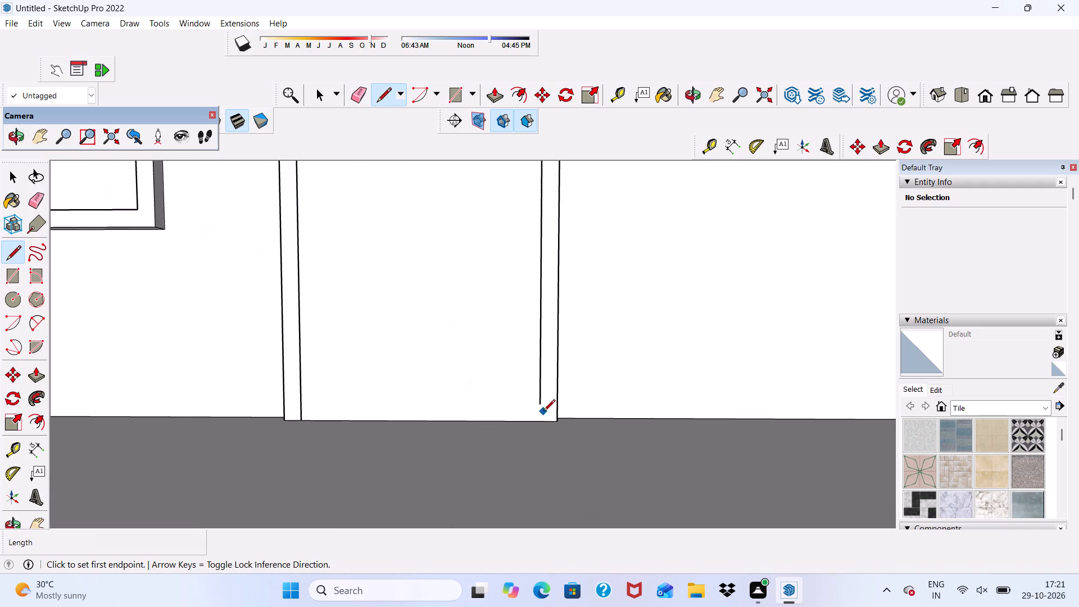
pyautogui.click(541, 405)
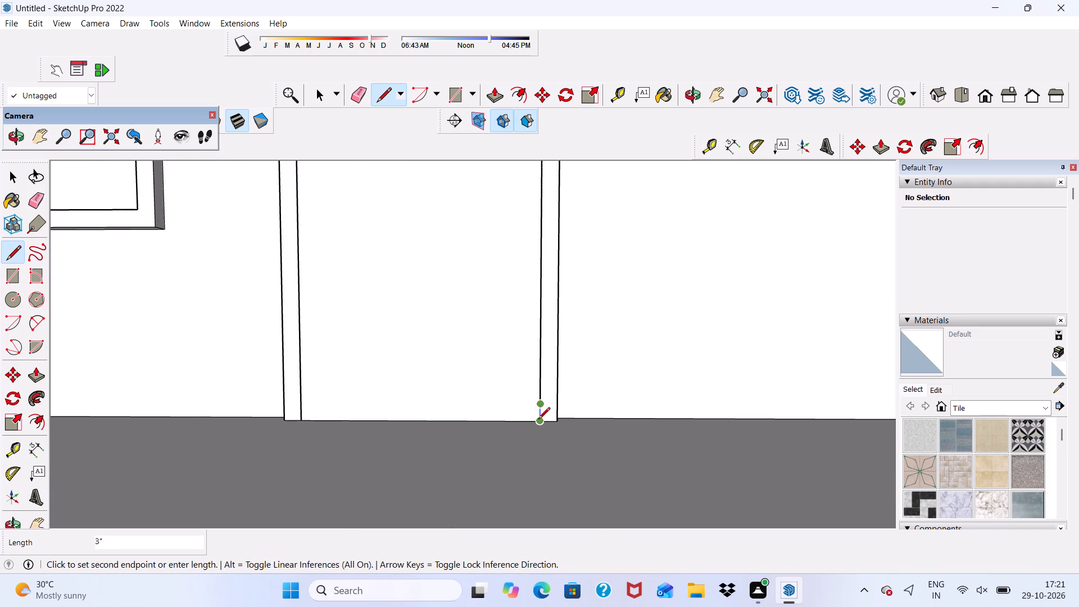
pyautogui.click(538, 420)
pyautogui.scroll(-4, 533, 412)
pyautogui.press('space')
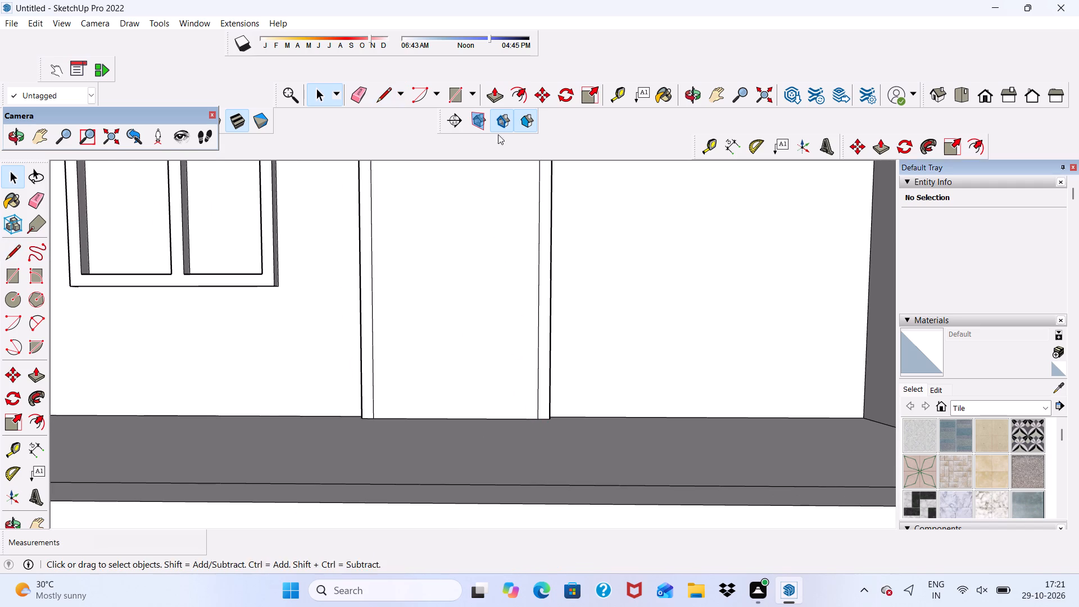
# Extrude the door frame face 3" outward from the door panel.
pyautogui.scroll(4, 496, 91)
pyautogui.click(496, 91)
pyautogui.scroll(4, 554, 303)
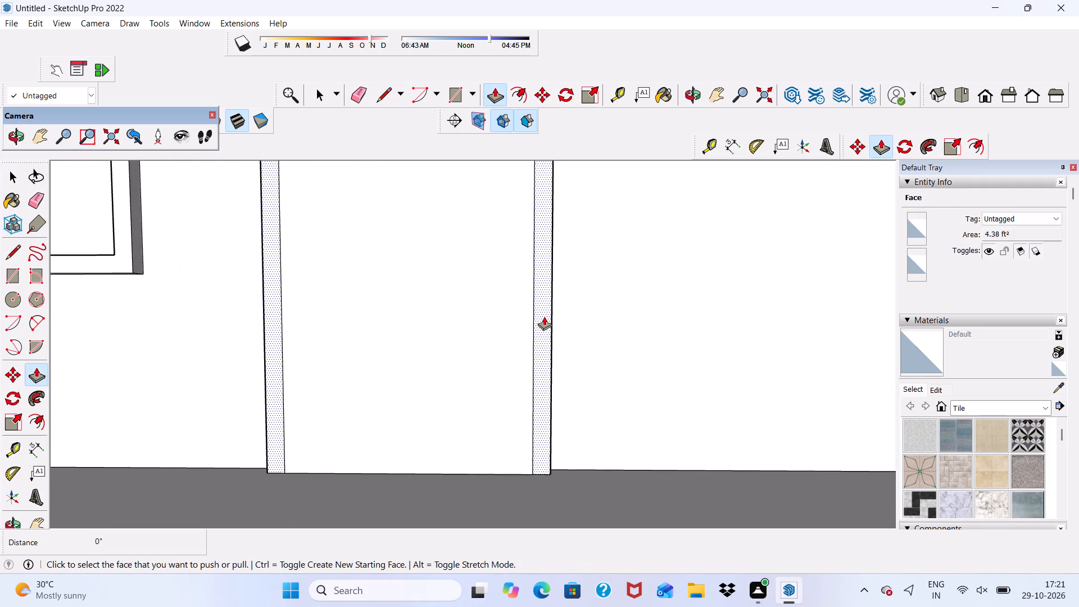
pyautogui.click(544, 316)
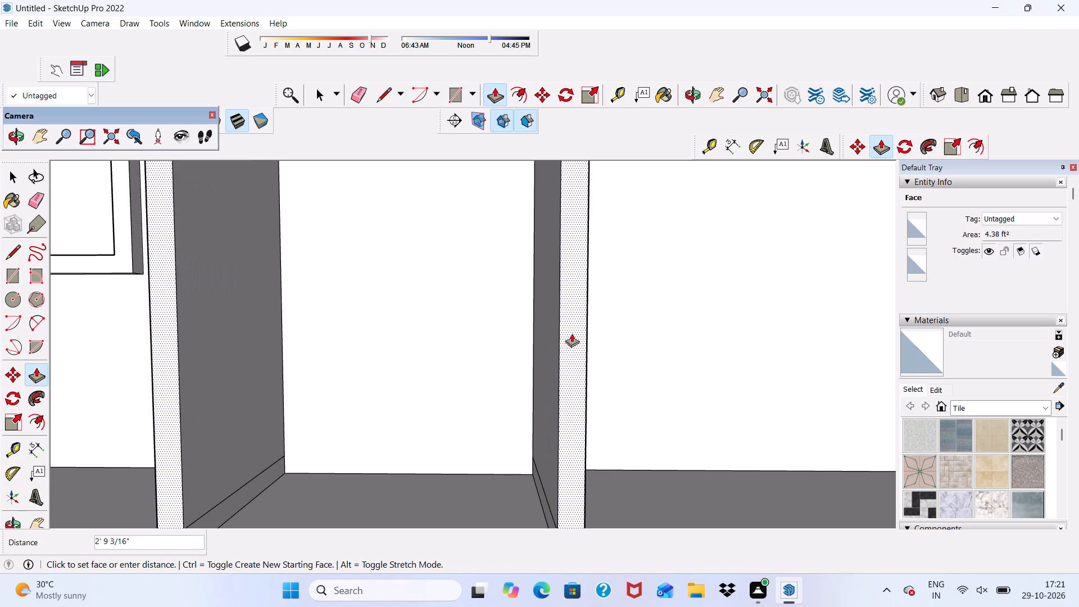
pyautogui.press('3')
pyautogui.hotkey('shift', '"')
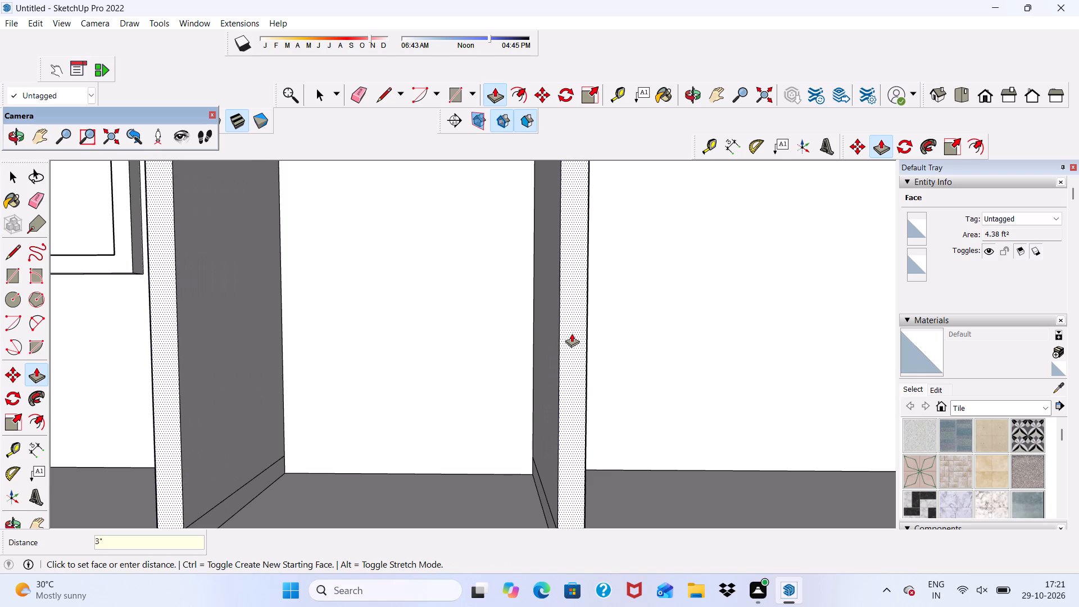
pyautogui.press('Return')
# Erase the leftover horizontal edges on the inner sides of both door jambs near the floor.
pyautogui.scroll(-10, 507, 382)
pyautogui.scroll(1, 479, 452)
pyautogui.moveTo(479, 452); pyautogui.dragTo(438, 447, button='middle')
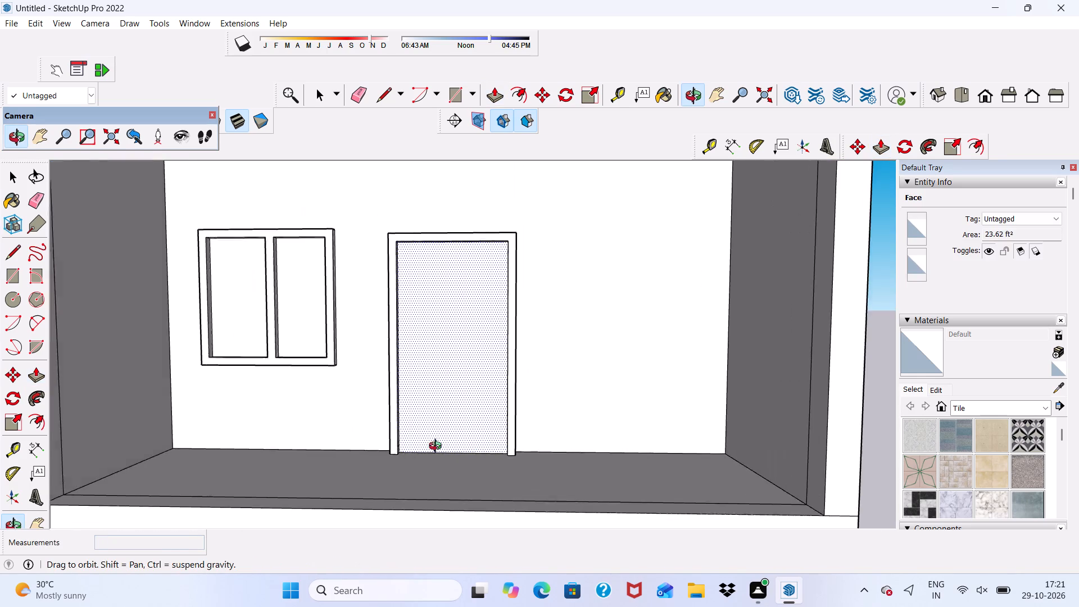
pyautogui.moveTo(438, 447); pyautogui.dragTo(467, 469, button='middle')
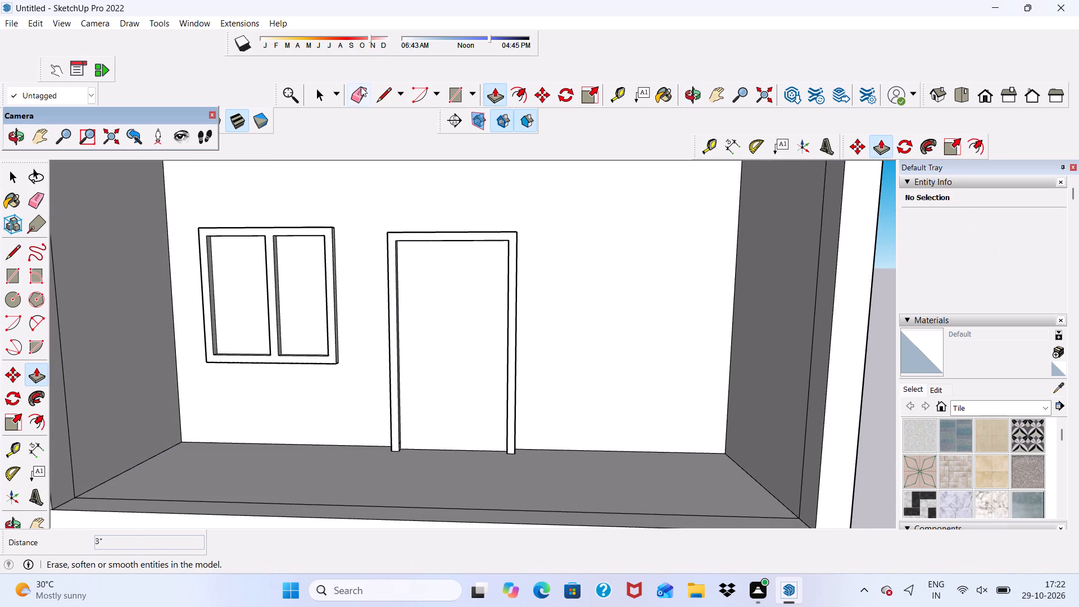
pyautogui.click(361, 87)
pyautogui.scroll(5, 466, 454)
pyautogui.scroll(18, 464, 455)
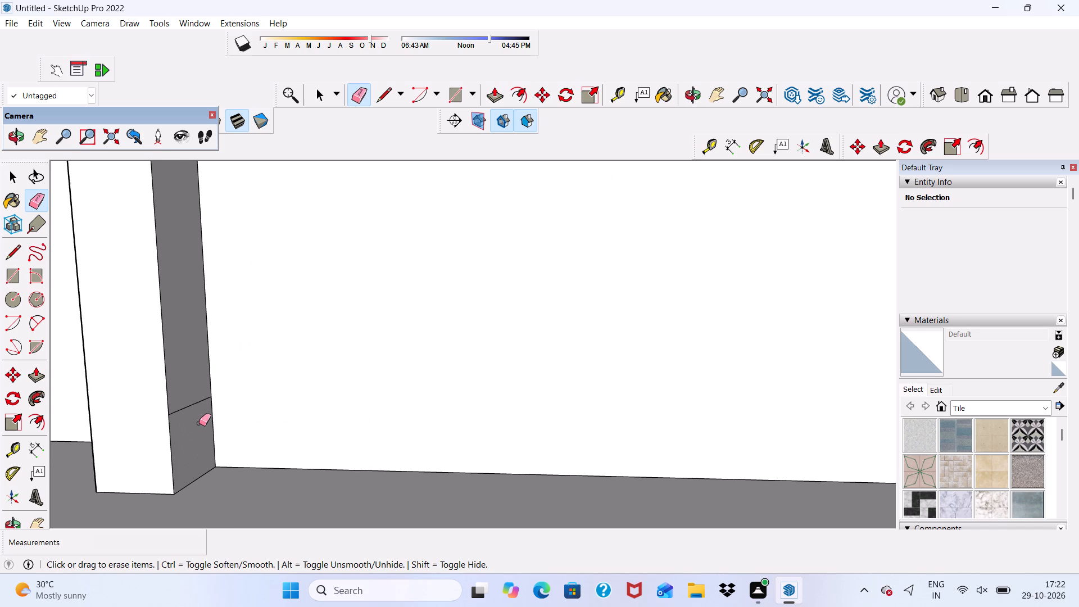
pyautogui.click(192, 401)
pyautogui.moveTo(191, 402); pyautogui.dragTo(191, 411)
pyautogui.scroll(-6, 191, 410)
pyautogui.moveTo(305, 418); pyautogui.dragTo(316, 415, button='middle')
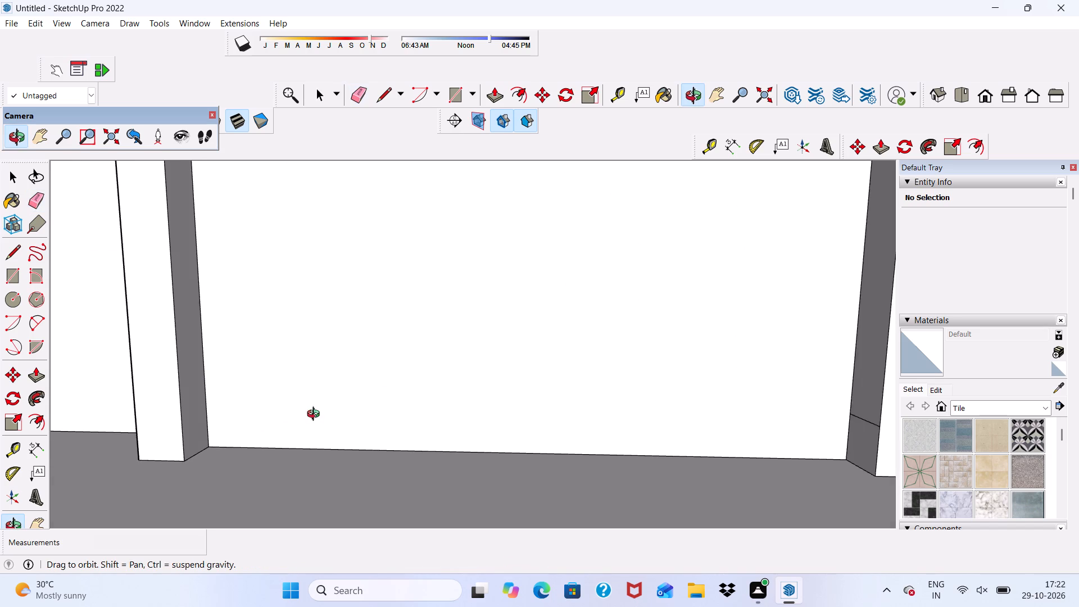
pyautogui.moveTo(316, 415); pyautogui.dragTo(492, 402, button='middle')
pyautogui.scroll(-1, 497, 402)
pyautogui.scroll(5, 663, 392)
pyautogui.moveTo(681, 377); pyautogui.dragTo(683, 378)
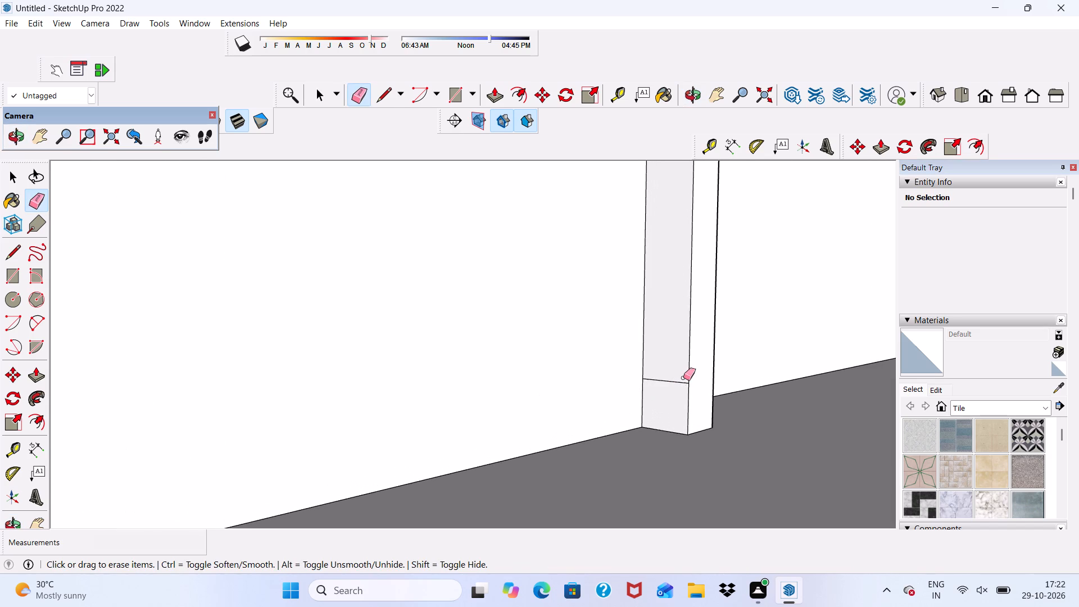
pyautogui.moveTo(683, 378); pyautogui.dragTo(681, 391)
pyautogui.scroll(-14, 554, 356)
pyautogui.moveTo(522, 396); pyautogui.dragTo(440, 411, button='middle')
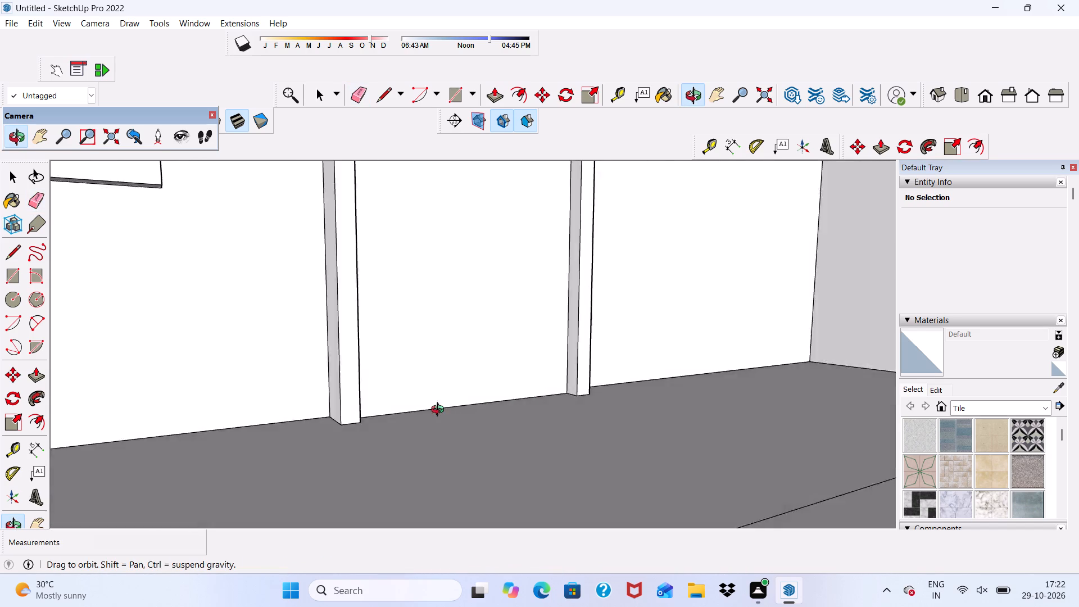
pyautogui.moveTo(440, 411); pyautogui.dragTo(309, 453, button='middle')
pyautogui.press('space')
# Draw a circle of about 2 7/16" radius on the door panel, beside the jamb nearest the window, for a knob.
pyautogui.scroll(-3, 374, 389)
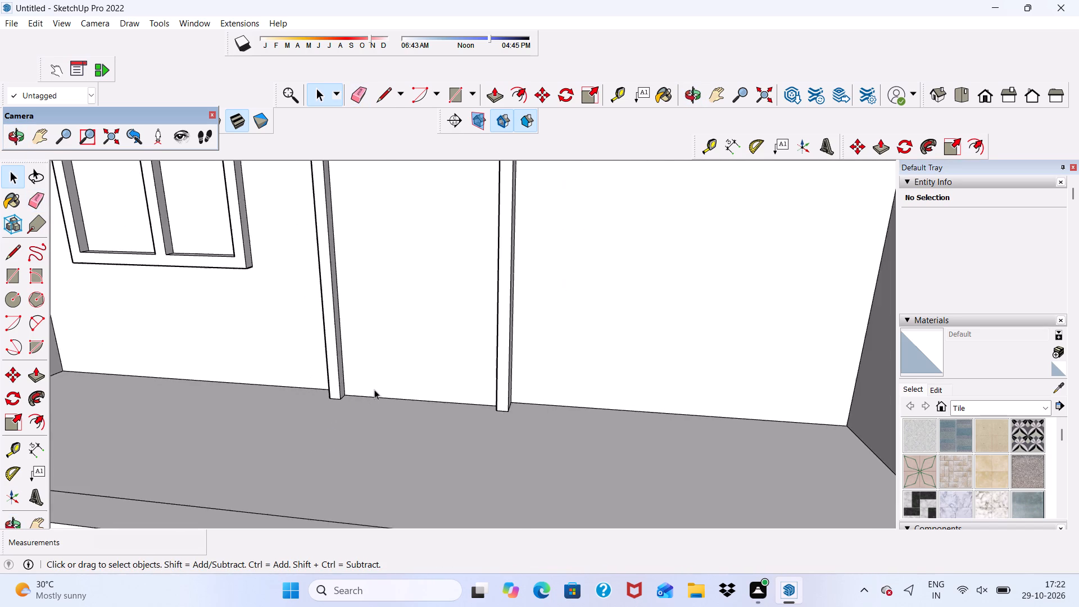
pyautogui.scroll(-8, 374, 389)
pyautogui.moveTo(377, 391); pyautogui.dragTo(405, 362, button='middle')
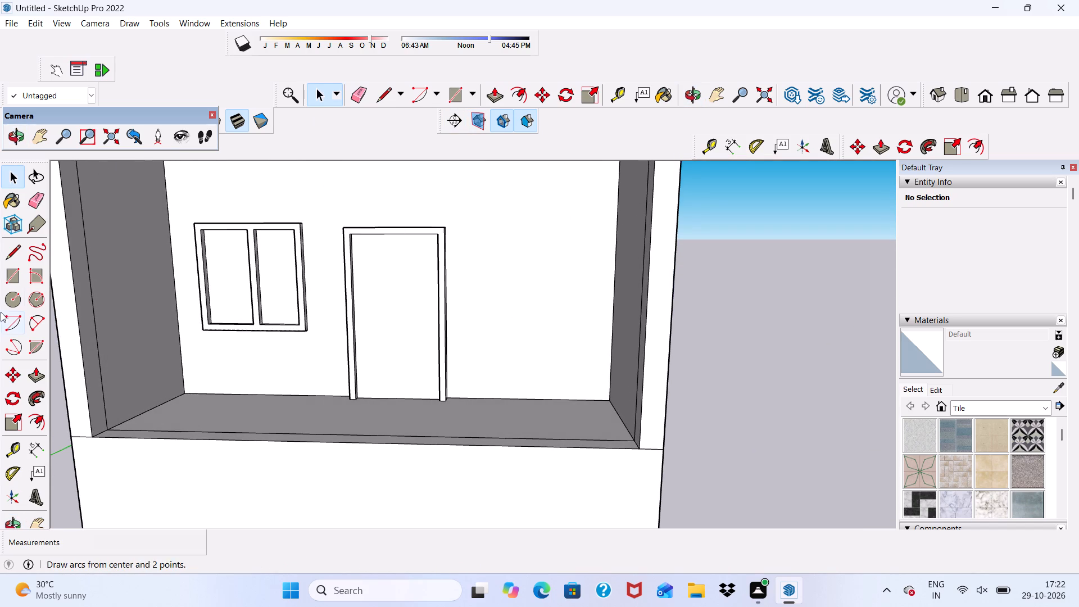
pyautogui.click(10, 301)
pyautogui.scroll(-5, 175, 356)
pyautogui.scroll(5, 327, 341)
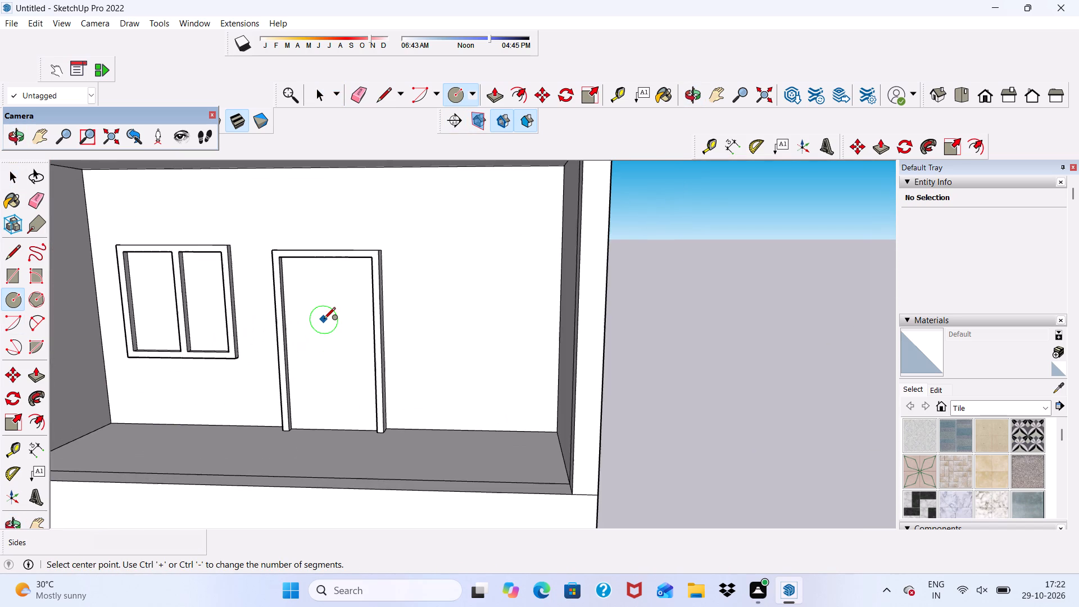
pyautogui.scroll(4, 314, 326)
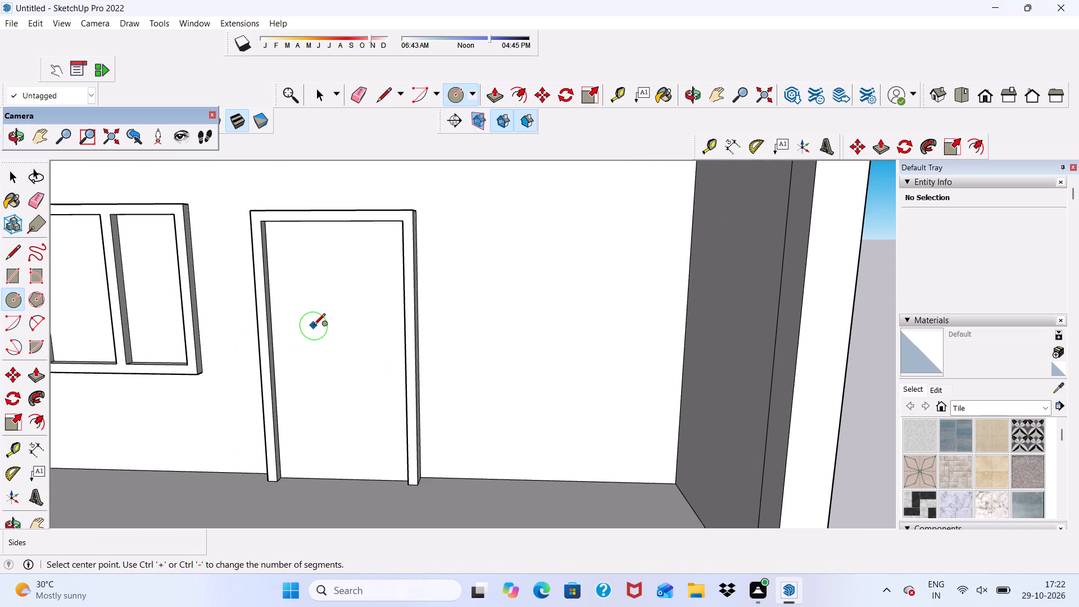
pyautogui.scroll(1, 314, 324)
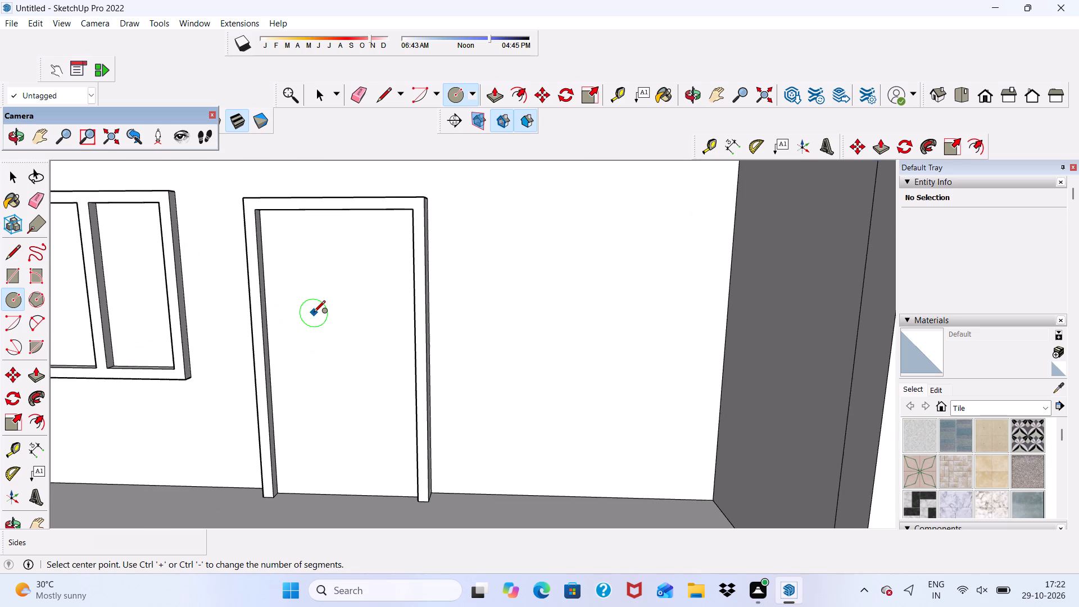
pyautogui.scroll(-7, 314, 313)
pyautogui.scroll(5, 218, 337)
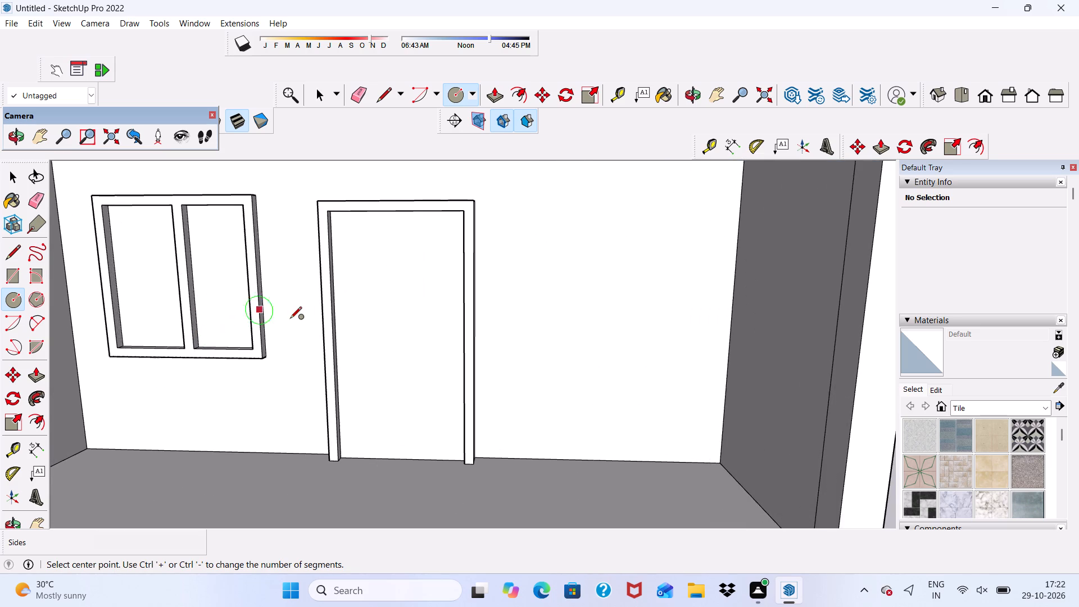
pyautogui.scroll(5, 347, 321)
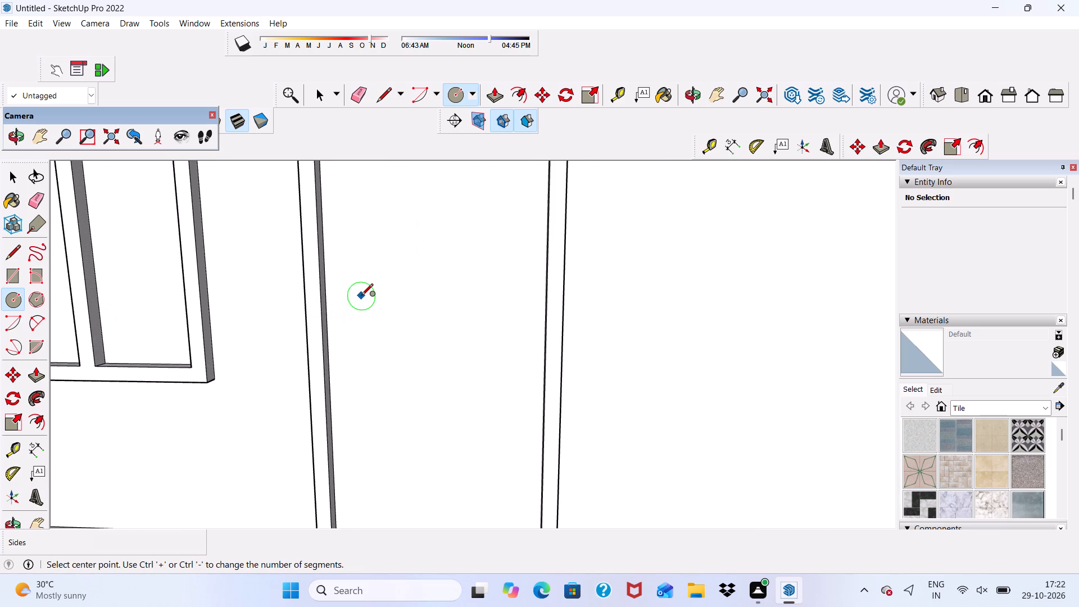
pyautogui.scroll(6, 361, 296)
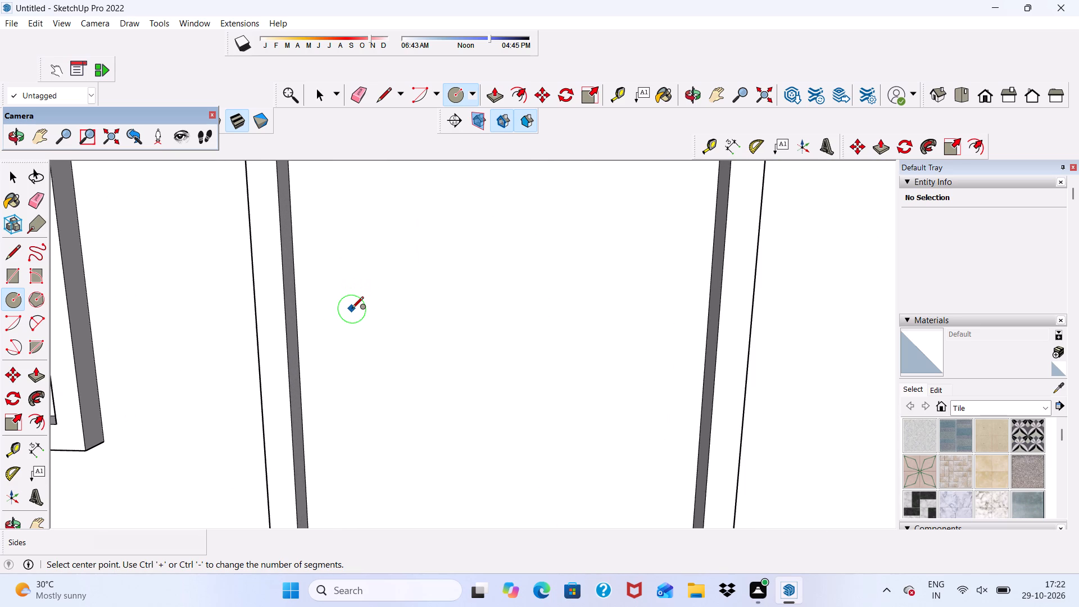
pyautogui.click(352, 309)
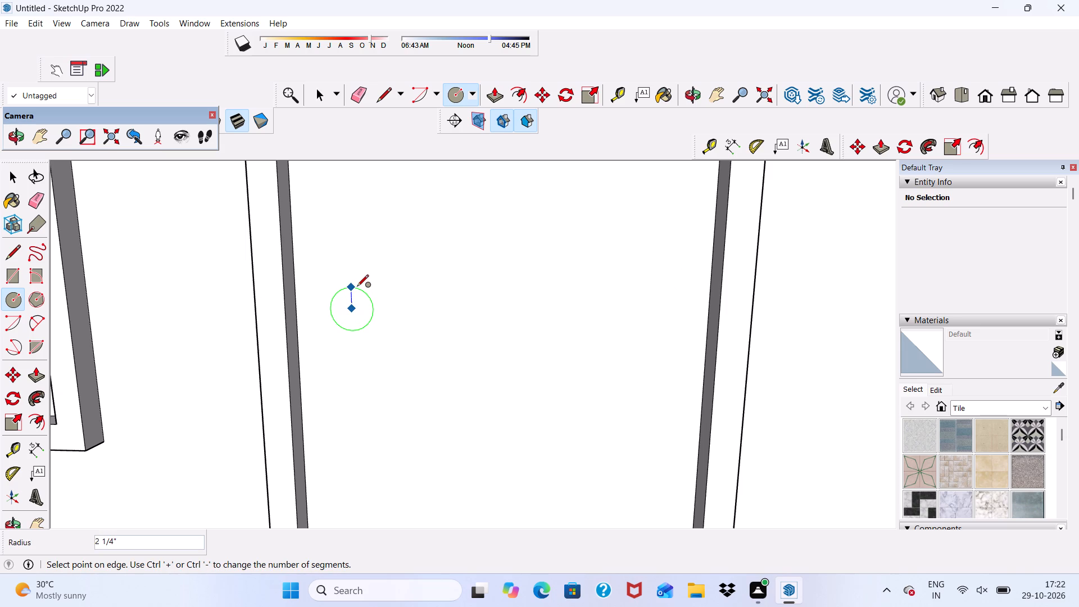
pyautogui.click(359, 287)
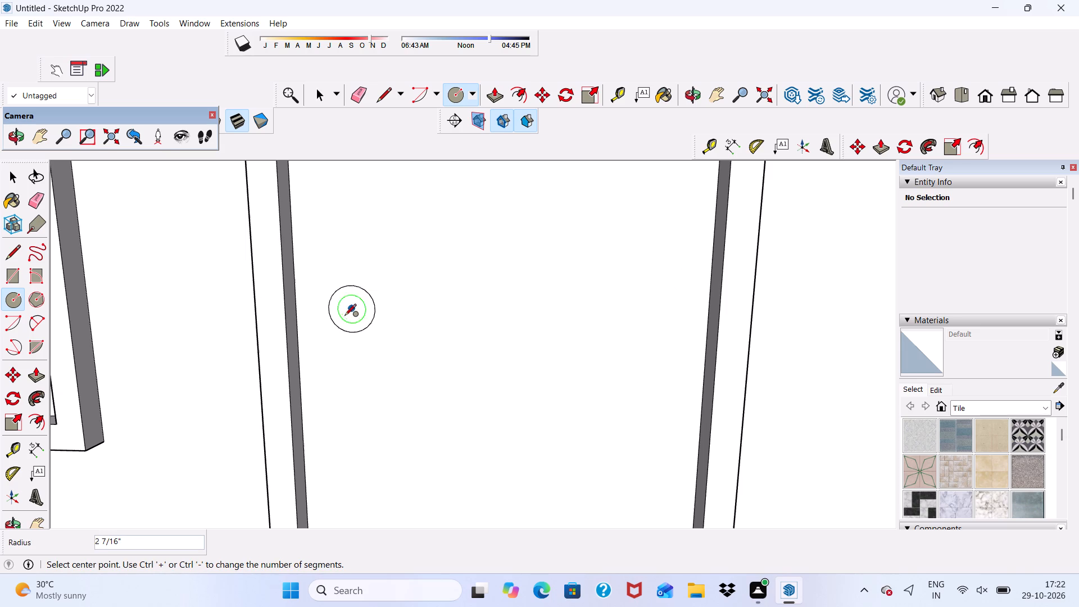
# Extrude the knob circle 3" outward from the door panel.
pyautogui.click(498, 89)
pyautogui.scroll(1, 364, 311)
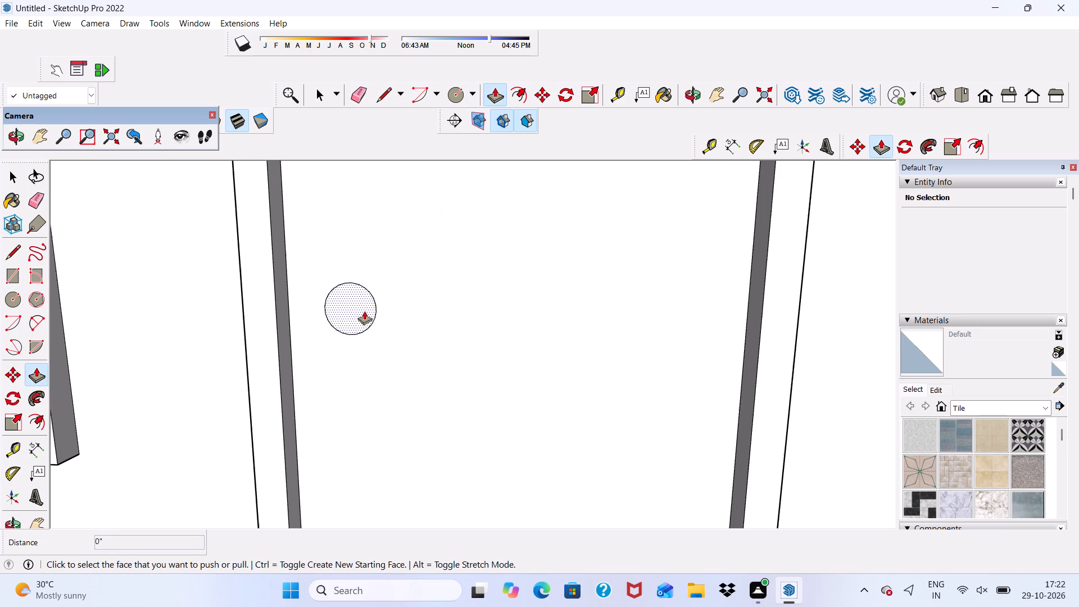
pyautogui.click(364, 311)
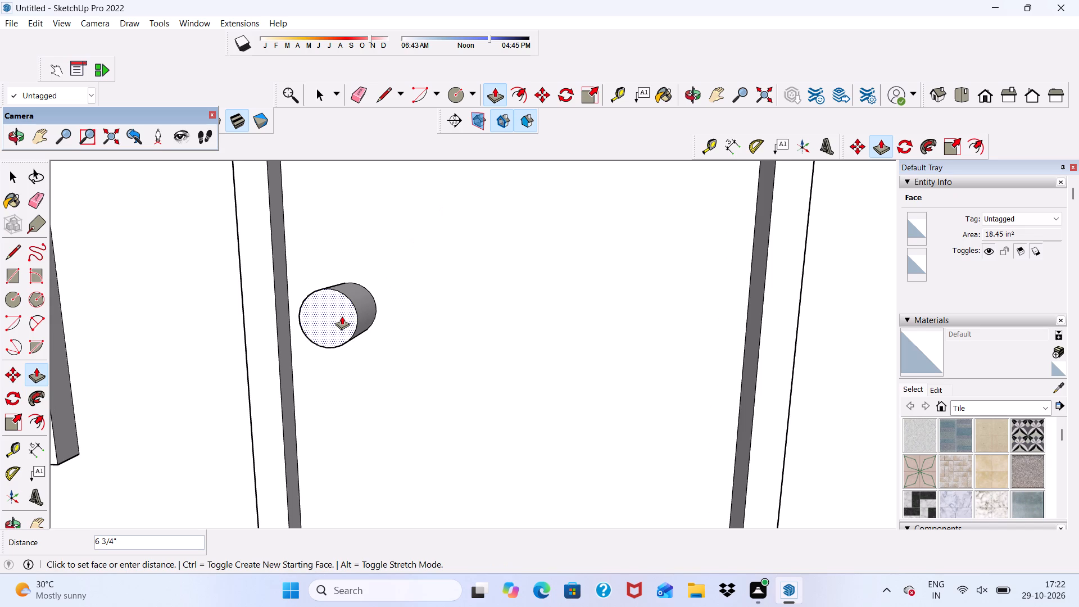
pyautogui.press('3')
pyautogui.hotkey('shift', '"')
pyautogui.press('Return')
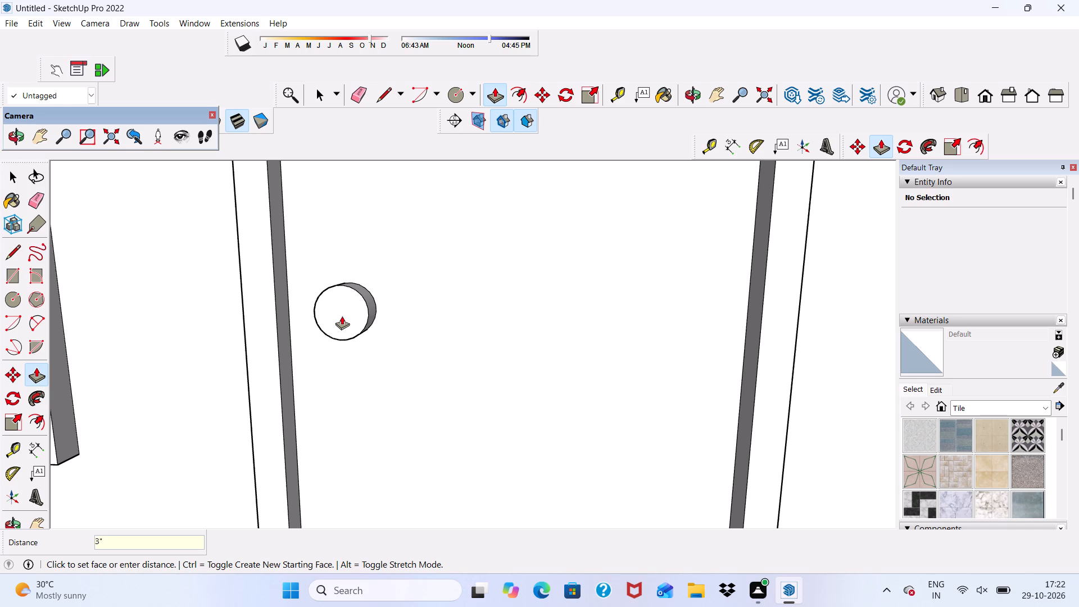
# Examine the door, its knob and the window within the lower room and from the front of the whole building.
pyautogui.scroll(-9, 321, 329)
pyautogui.moveTo(158, 356); pyautogui.dragTo(210, 392, button='middle')
pyautogui.scroll(1, 200, 387)
pyautogui.scroll(-7, 200, 360)
pyautogui.moveTo(268, 410); pyautogui.dragTo(265, 380, button='middle')
pyautogui.press('space')
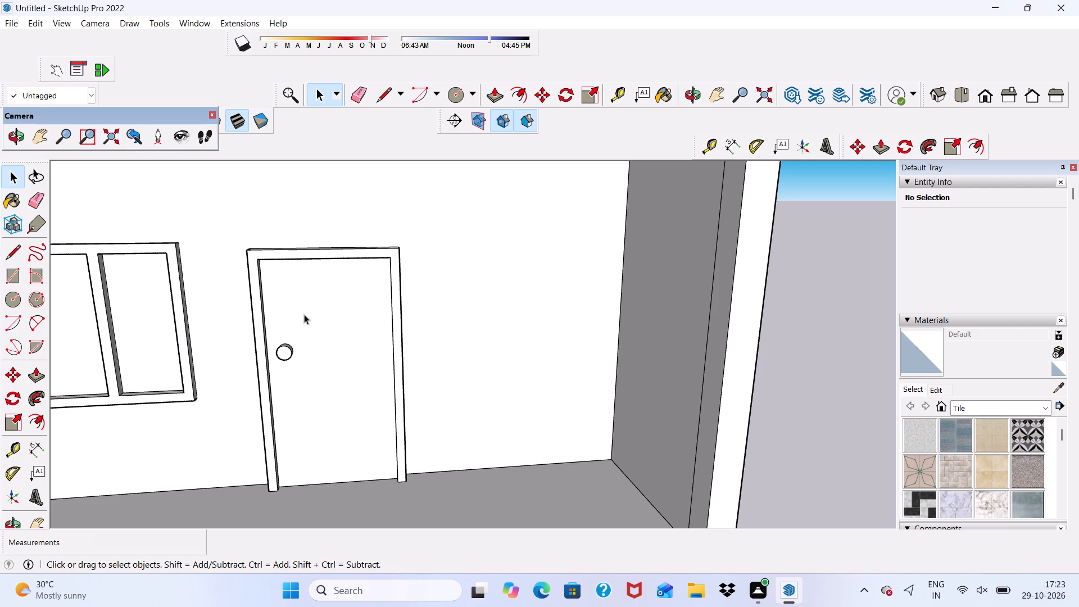
pyautogui.scroll(-9, 298, 403)
pyautogui.middleClick(333, 393)
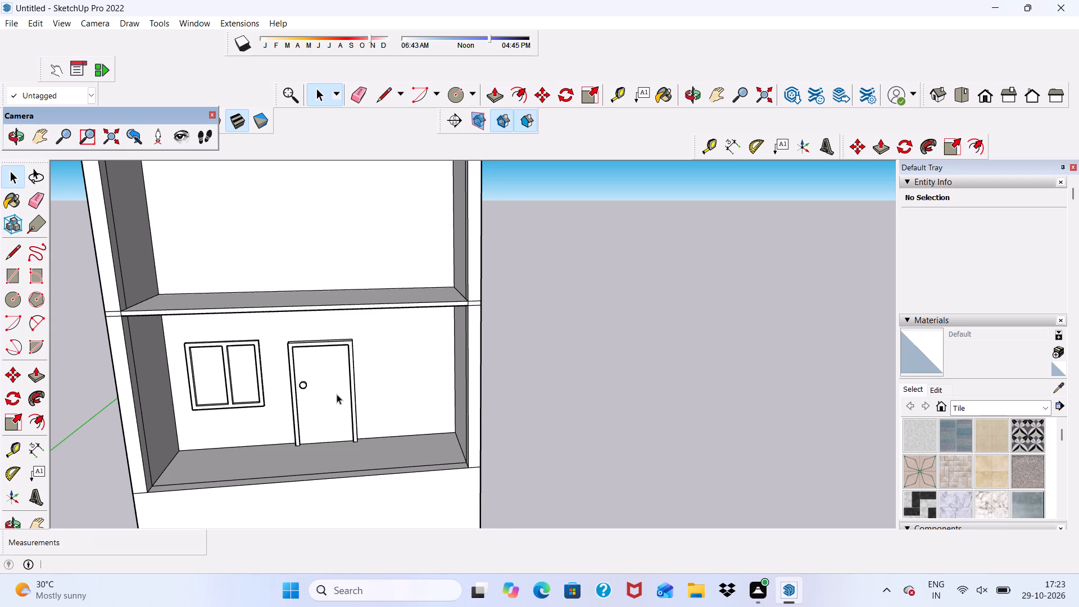
pyautogui.scroll(-3, 352, 406)
pyautogui.moveTo(397, 449); pyautogui.dragTo(338, 394, button='middle')
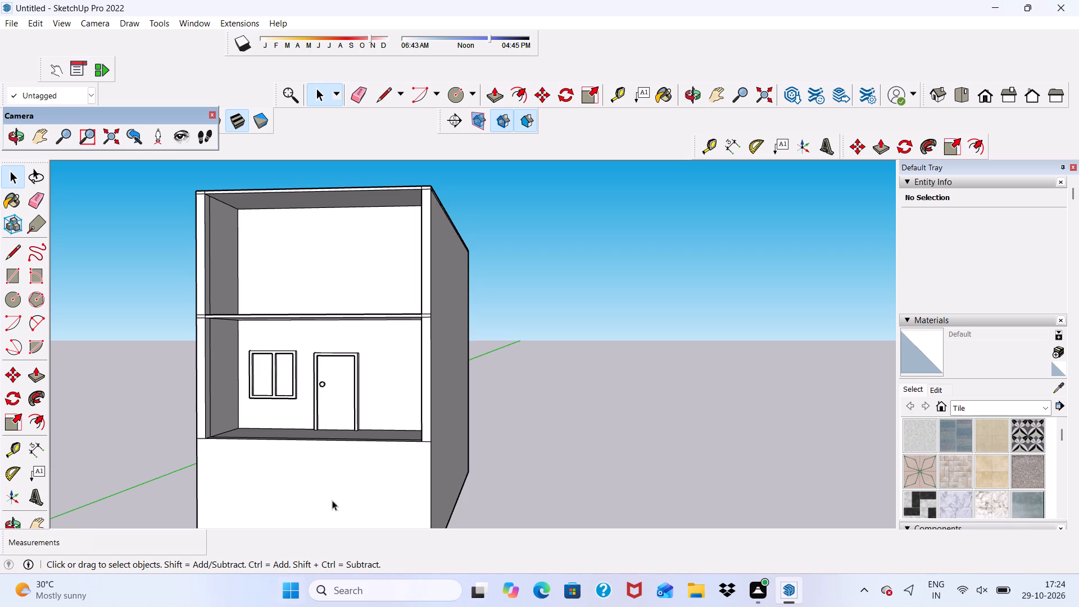
pyautogui.scroll(-4, 327, 493)
pyautogui.scroll(-3, 304, 389)
pyautogui.moveTo(351, 459); pyautogui.dragTo(412, 476, button='middle')
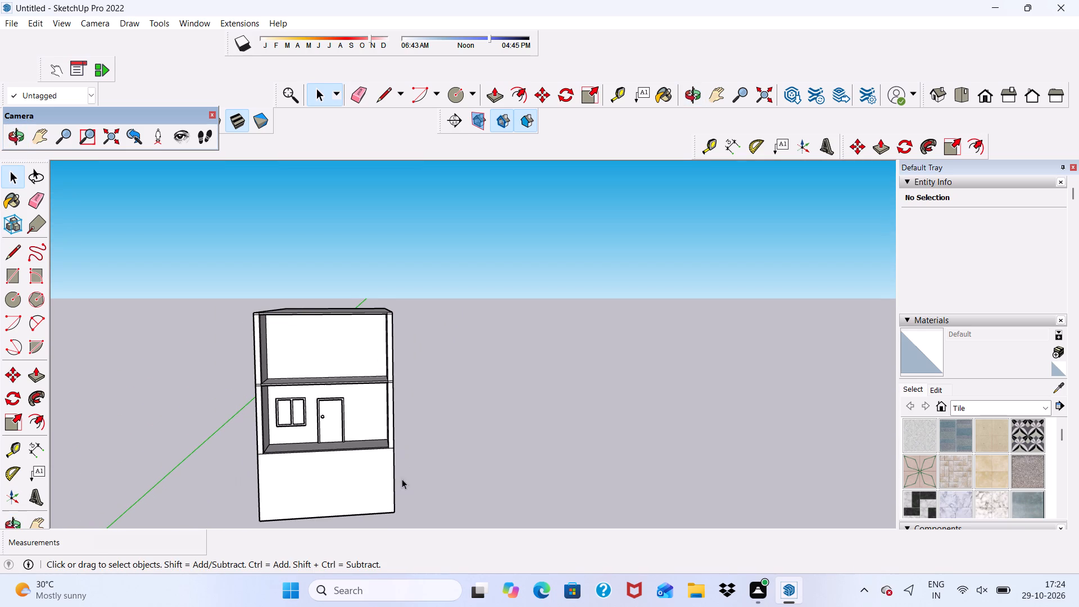
pyautogui.scroll(11, 346, 436)
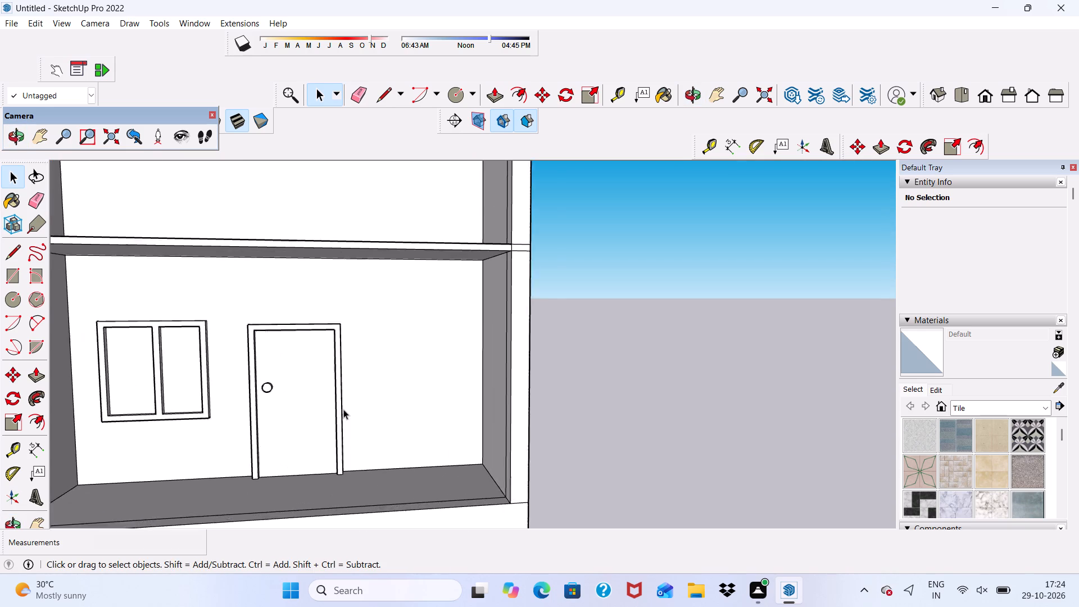
pyautogui.scroll(2, 343, 409)
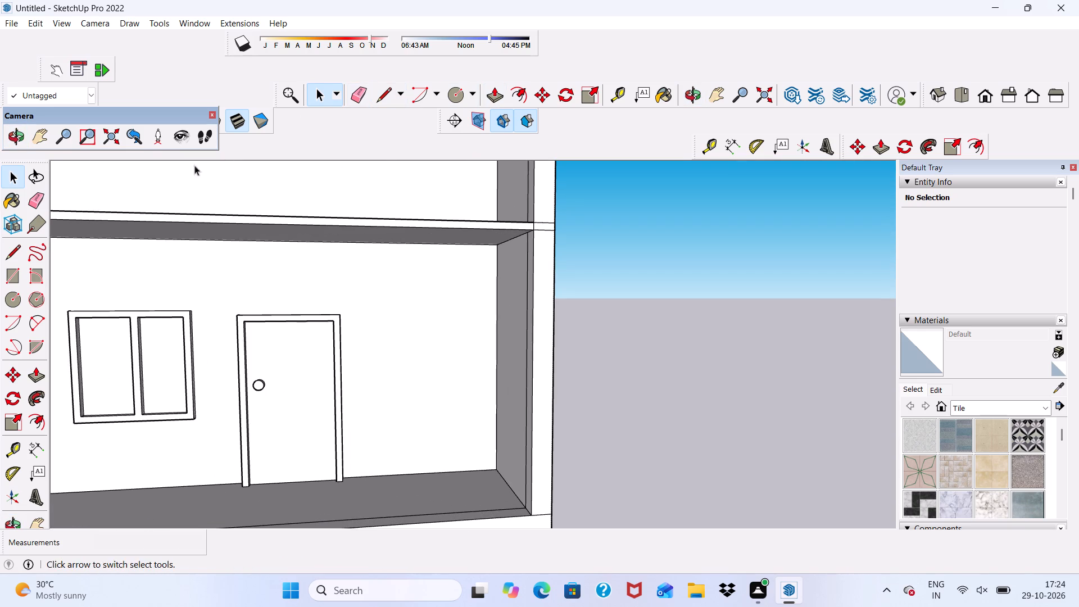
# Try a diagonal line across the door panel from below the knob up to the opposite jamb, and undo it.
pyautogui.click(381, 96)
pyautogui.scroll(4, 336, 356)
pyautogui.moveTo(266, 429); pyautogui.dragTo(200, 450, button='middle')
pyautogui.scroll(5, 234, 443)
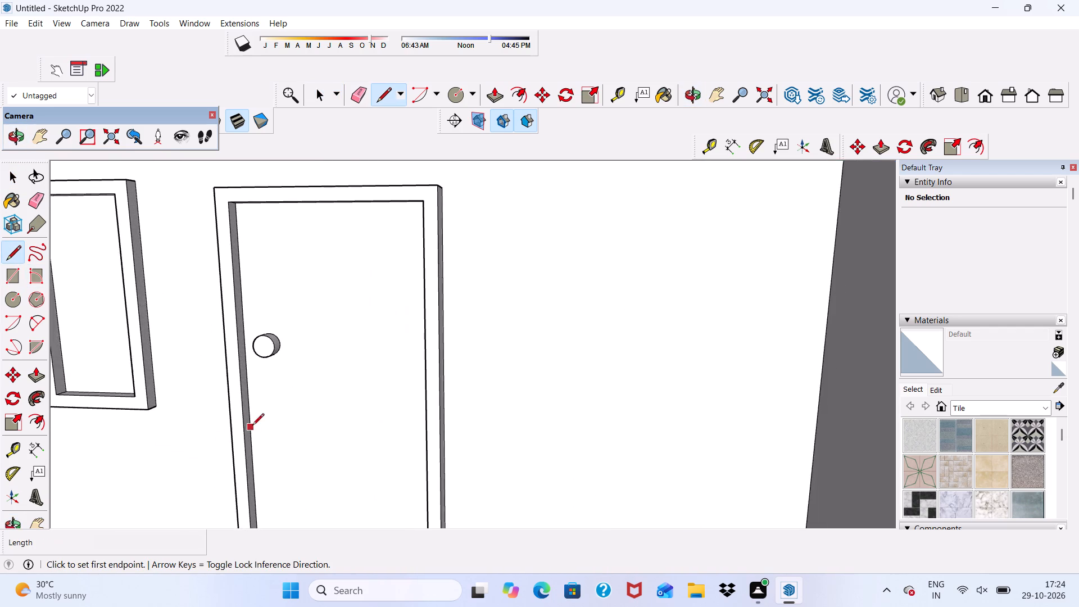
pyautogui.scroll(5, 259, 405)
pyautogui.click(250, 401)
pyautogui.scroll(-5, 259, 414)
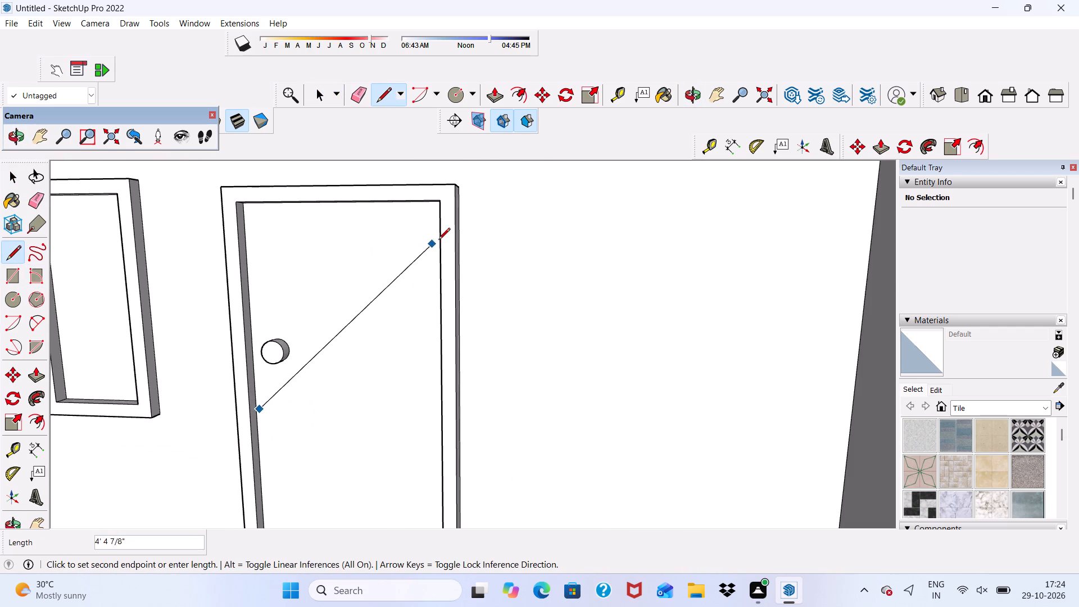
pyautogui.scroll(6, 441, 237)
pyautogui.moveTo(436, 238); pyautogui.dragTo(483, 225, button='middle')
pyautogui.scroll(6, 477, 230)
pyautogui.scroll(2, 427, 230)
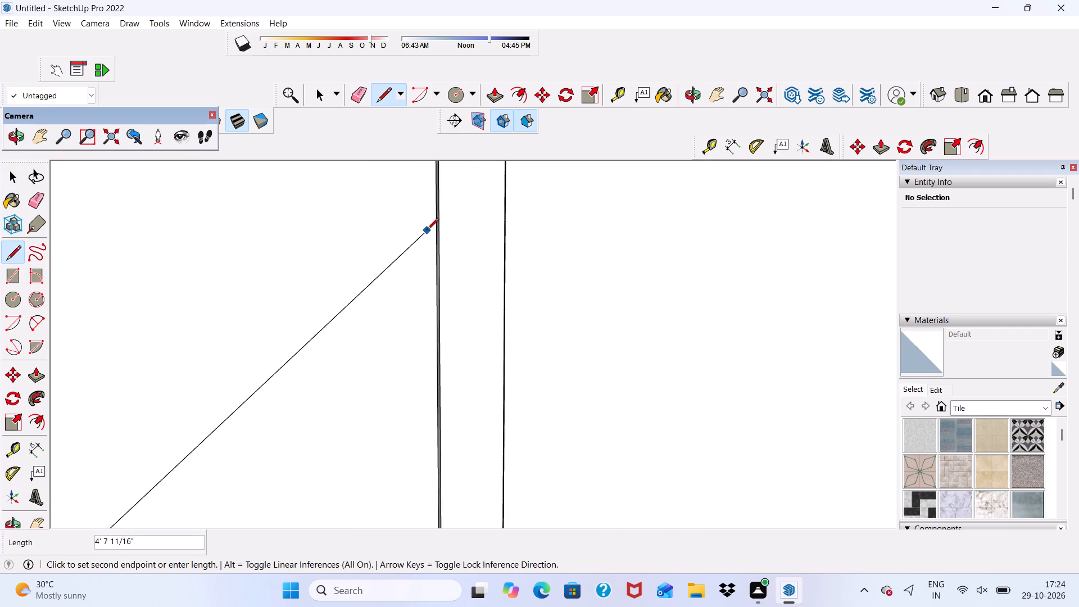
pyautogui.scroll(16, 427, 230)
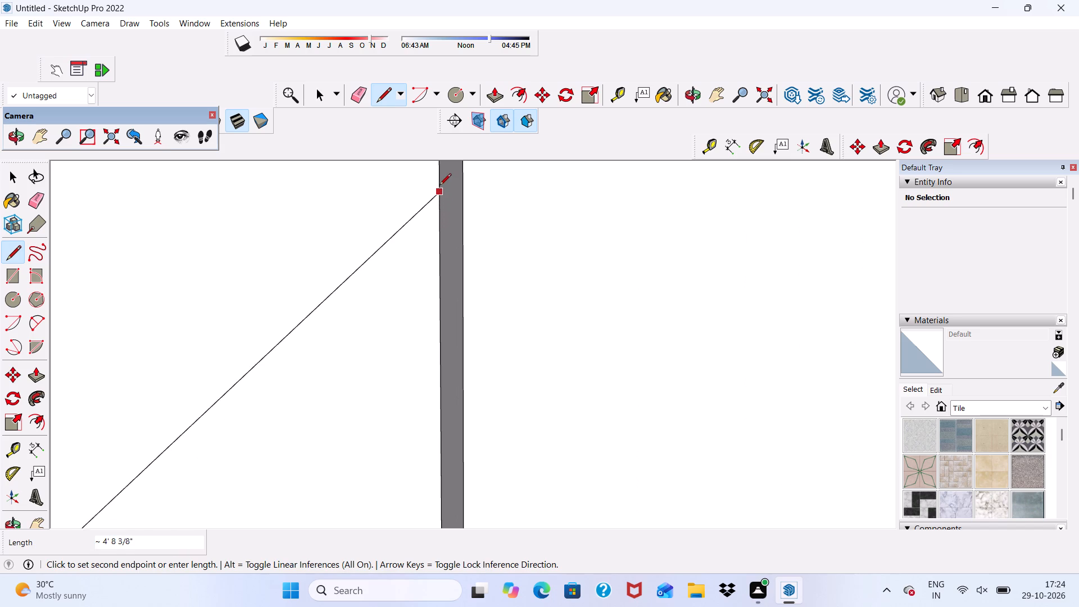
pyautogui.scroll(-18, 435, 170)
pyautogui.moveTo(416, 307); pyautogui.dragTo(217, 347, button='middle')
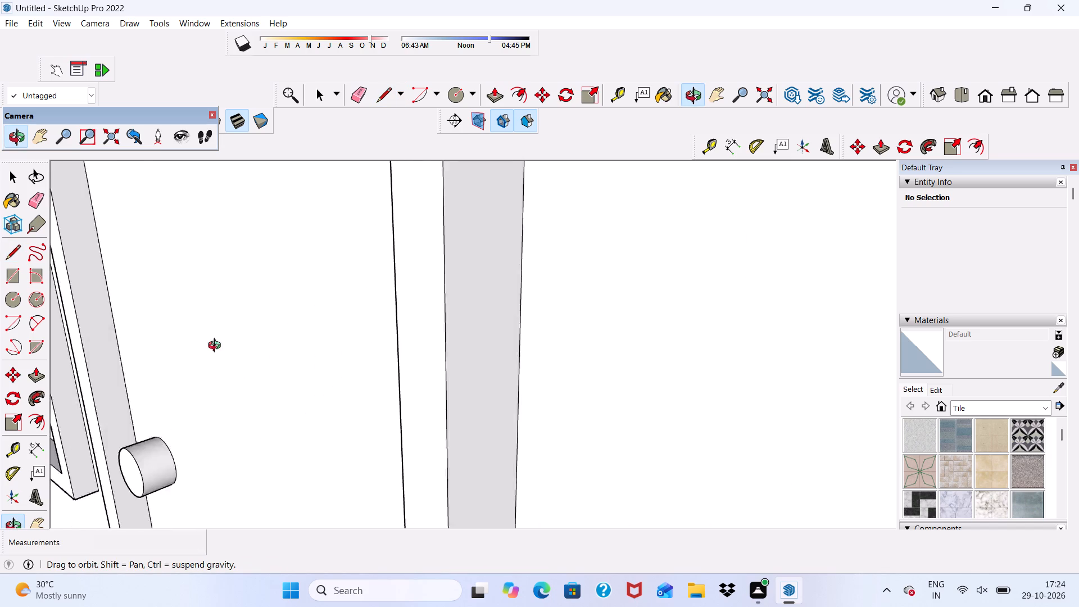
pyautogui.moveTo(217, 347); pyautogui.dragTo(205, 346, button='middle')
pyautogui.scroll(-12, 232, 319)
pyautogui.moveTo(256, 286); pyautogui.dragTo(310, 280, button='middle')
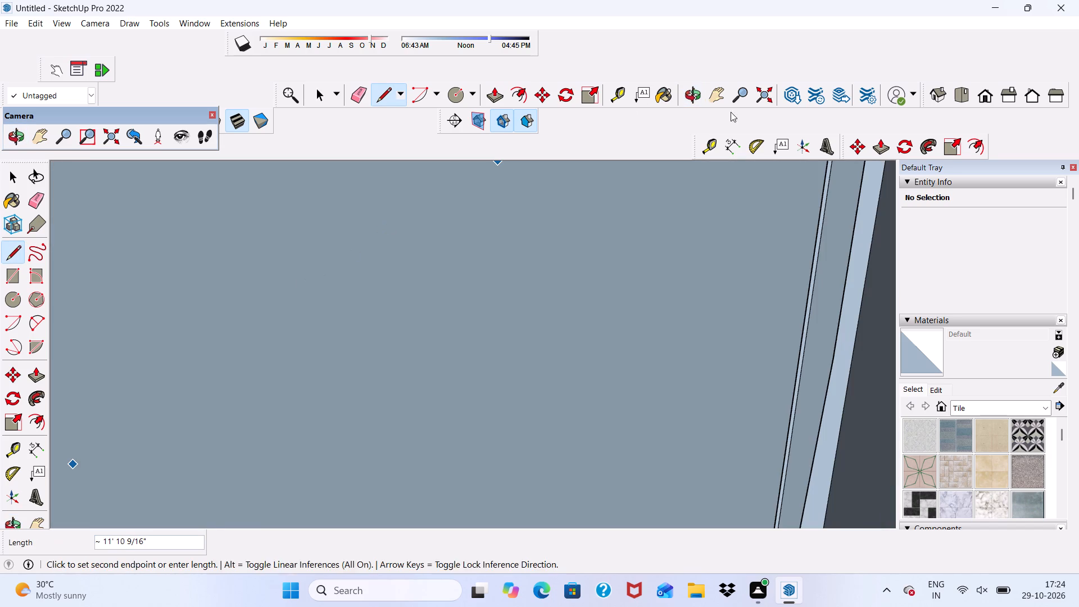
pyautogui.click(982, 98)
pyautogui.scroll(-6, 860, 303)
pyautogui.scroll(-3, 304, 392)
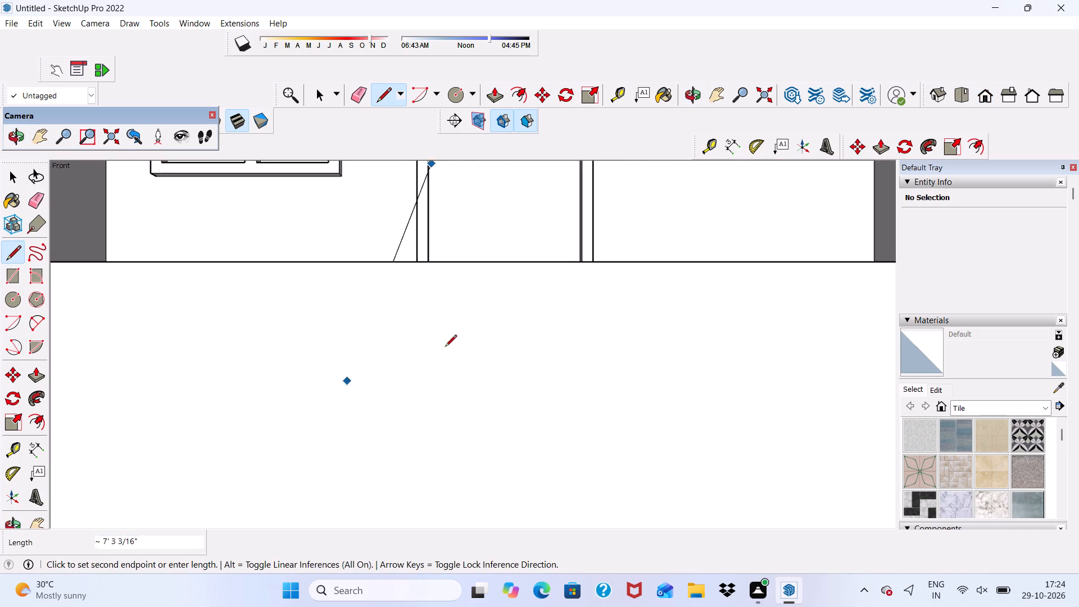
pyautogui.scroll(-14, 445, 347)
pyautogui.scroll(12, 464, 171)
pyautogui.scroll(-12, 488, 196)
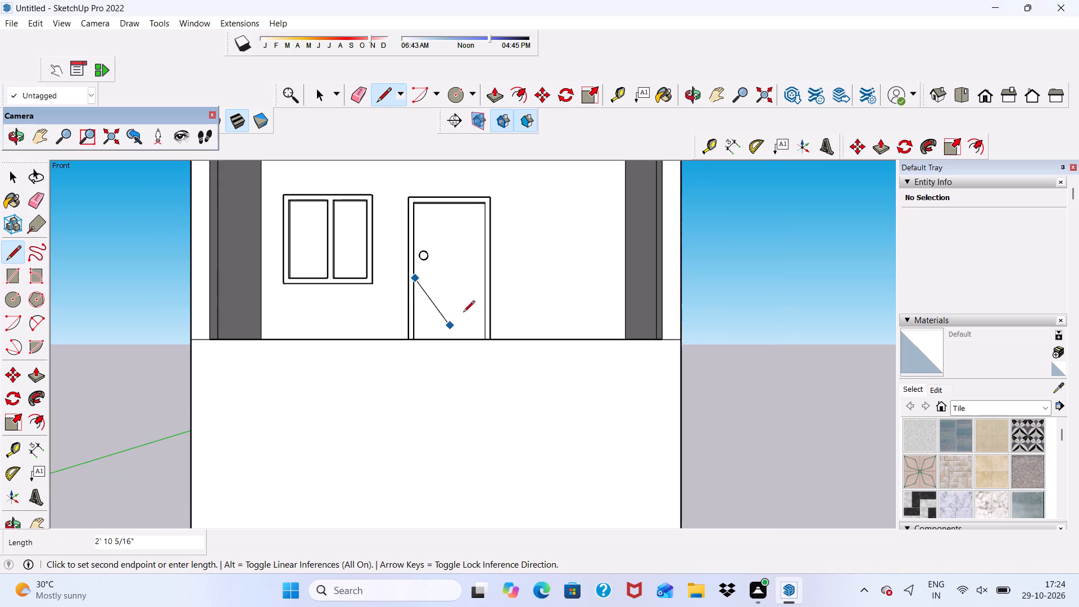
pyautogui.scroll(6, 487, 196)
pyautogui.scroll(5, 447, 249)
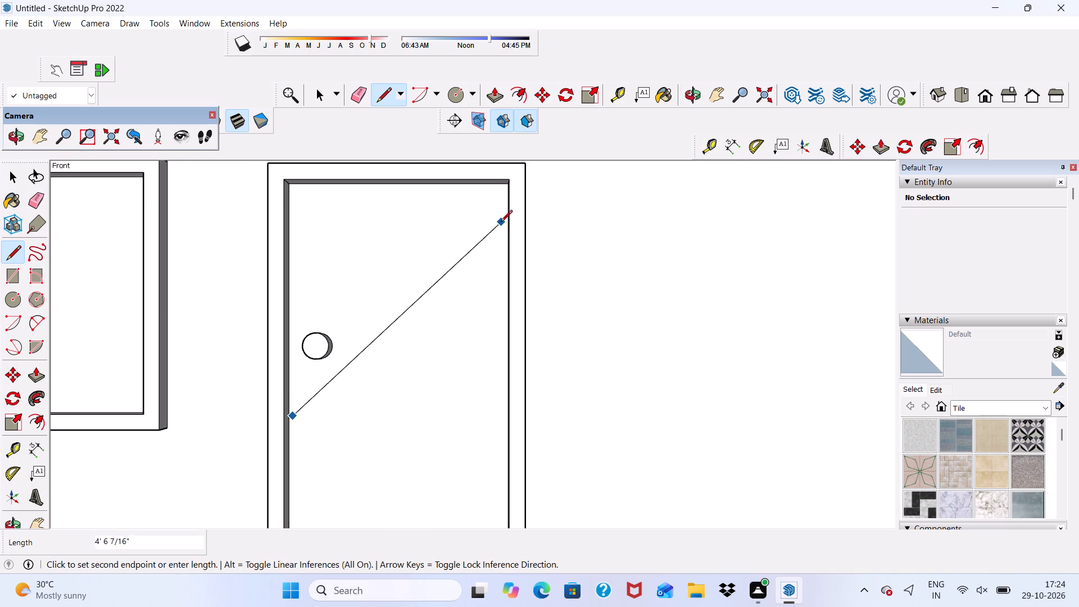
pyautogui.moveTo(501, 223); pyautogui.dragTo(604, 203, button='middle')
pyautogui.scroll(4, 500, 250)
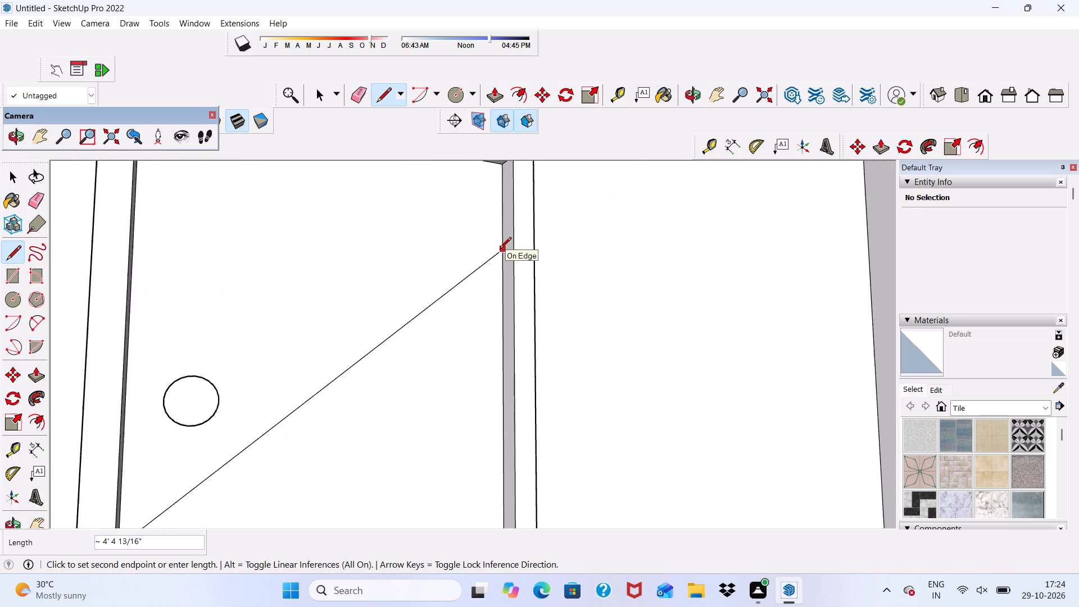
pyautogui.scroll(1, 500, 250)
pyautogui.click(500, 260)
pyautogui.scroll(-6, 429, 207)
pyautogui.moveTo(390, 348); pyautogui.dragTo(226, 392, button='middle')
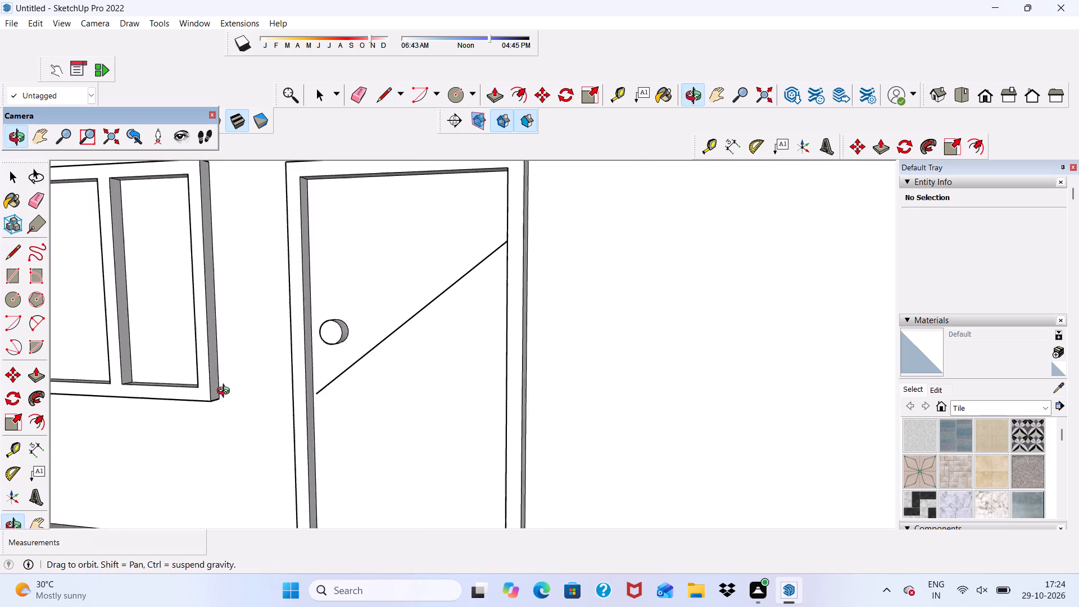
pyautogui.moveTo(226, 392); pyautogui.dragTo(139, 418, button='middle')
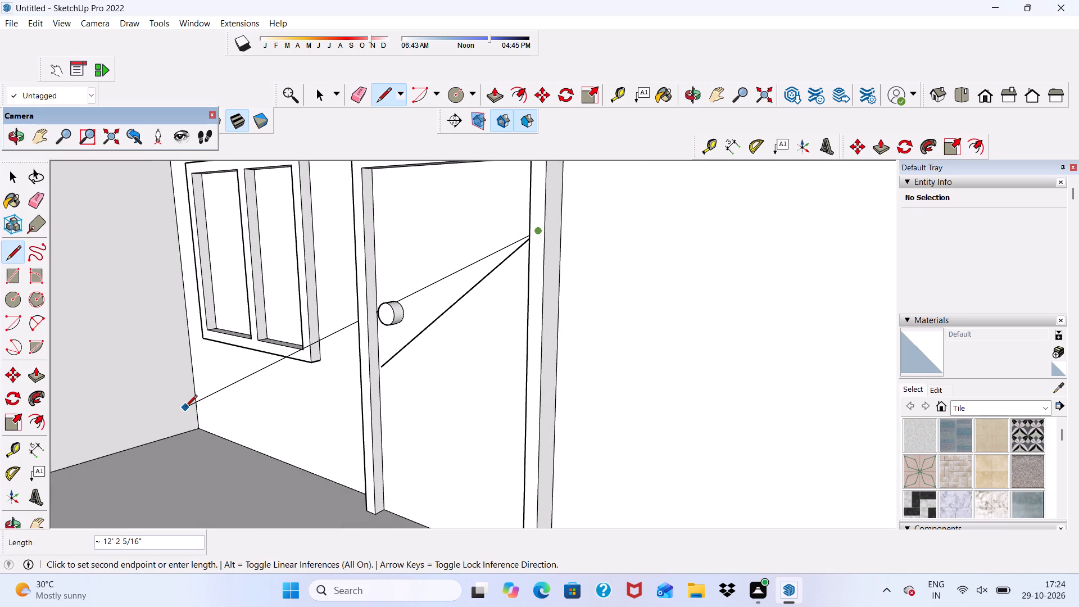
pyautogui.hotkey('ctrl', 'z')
# Draw a diagonal line about 4' 8" long across the door panel, from the jamb edge below the knob up to the opposite jamb's inner edge.
pyautogui.scroll(11, 384, 370)
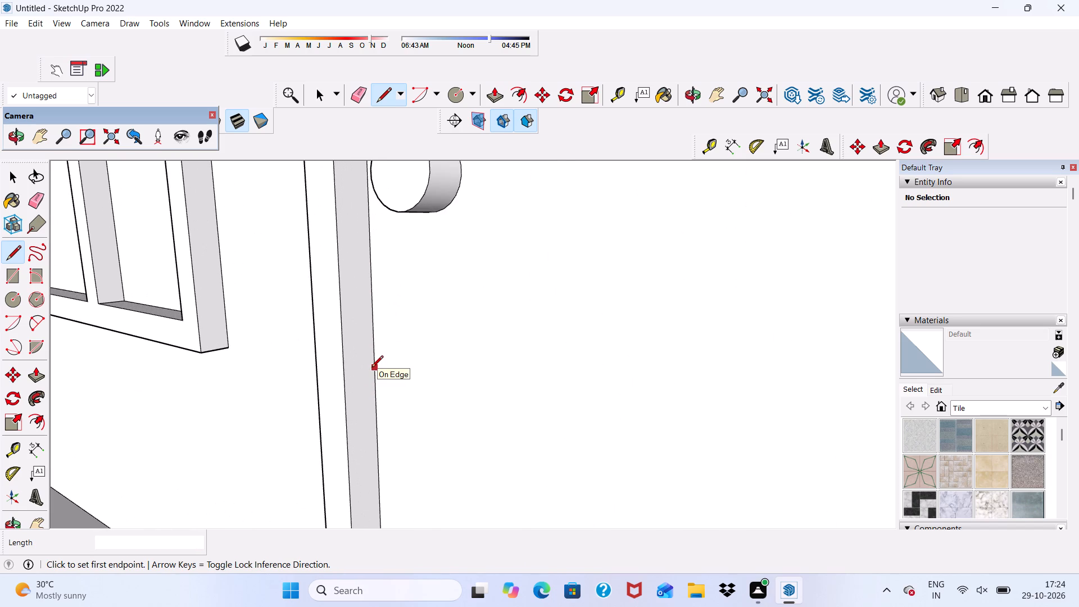
pyautogui.click(374, 399)
pyautogui.scroll(-5, 475, 357)
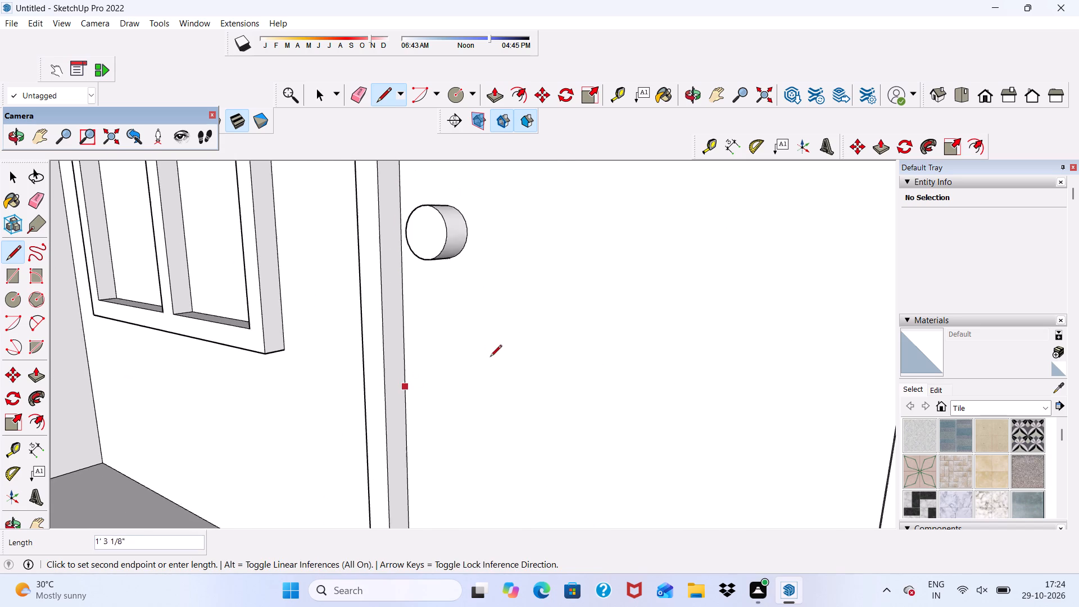
pyautogui.scroll(-10, 543, 334)
pyautogui.moveTo(415, 308); pyautogui.dragTo(585, 247, button='middle')
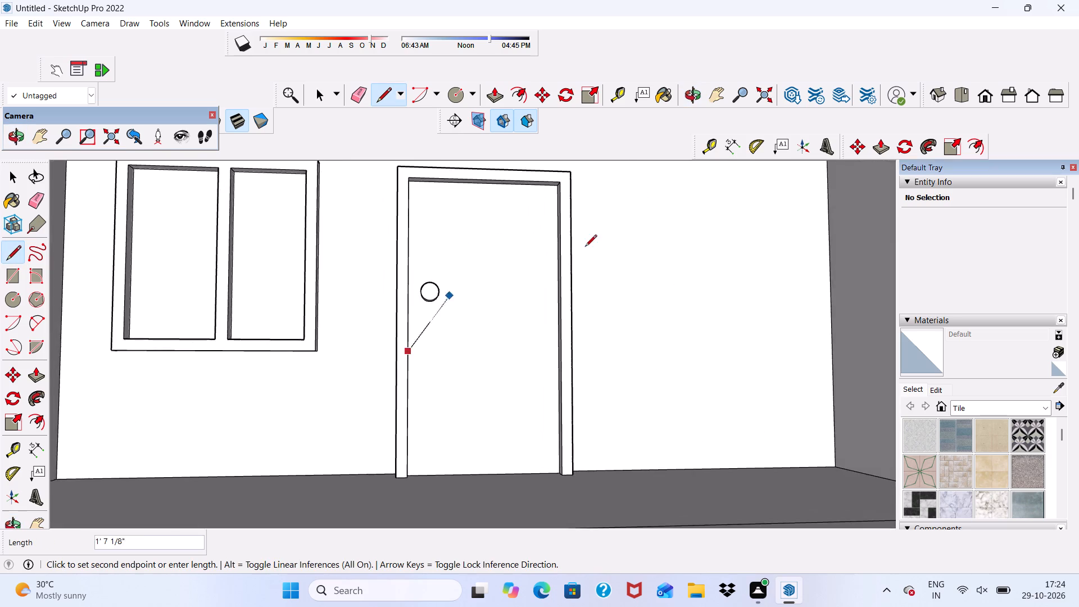
pyautogui.scroll(12, 578, 244)
pyautogui.moveTo(556, 209); pyautogui.dragTo(574, 209, button='middle')
pyautogui.scroll(5, 559, 211)
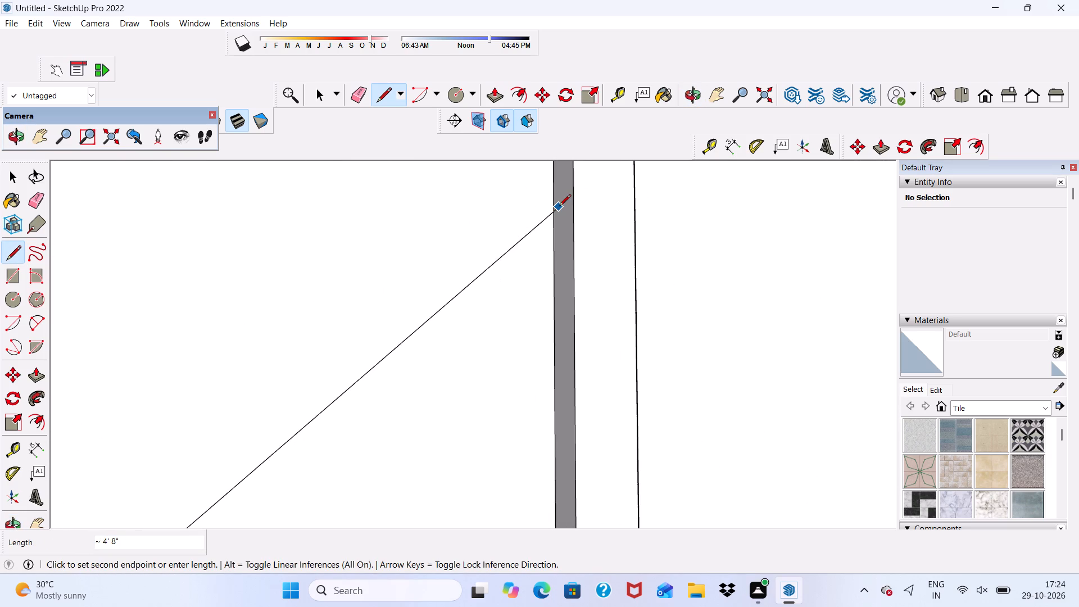
pyautogui.click(555, 206)
pyautogui.scroll(-11, 552, 214)
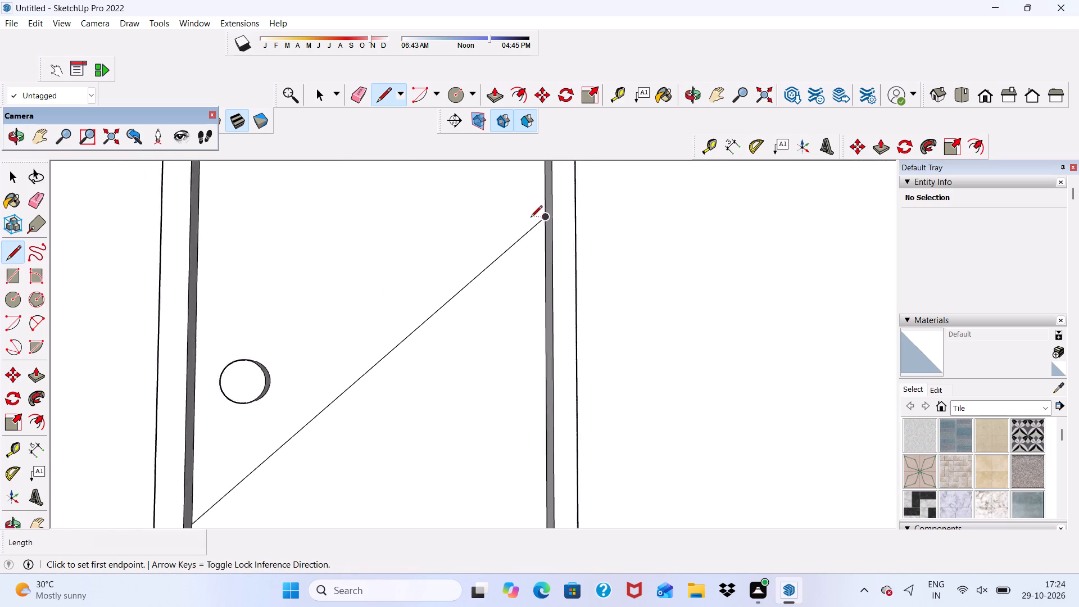
# Draw a second diagonal line about 4' 8" long just below the first, between the door's two jambs, closing a narrow band.
pyautogui.scroll(-7, 531, 218)
pyautogui.moveTo(487, 352); pyautogui.dragTo(420, 381, button='middle')
pyautogui.scroll(3, 401, 353)
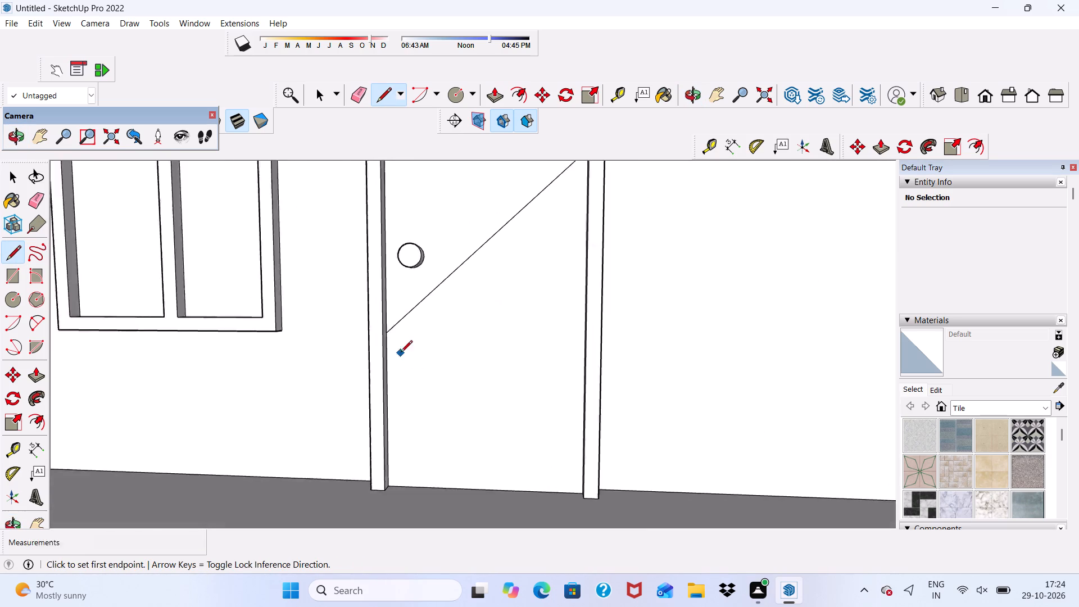
pyautogui.scroll(7, 401, 353)
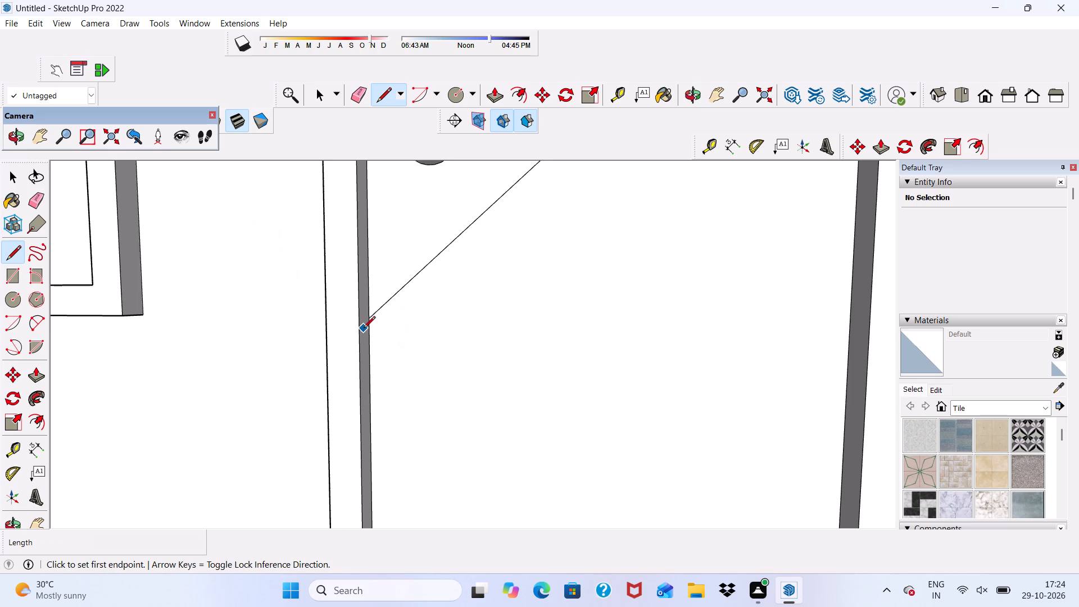
pyautogui.scroll(9, 374, 324)
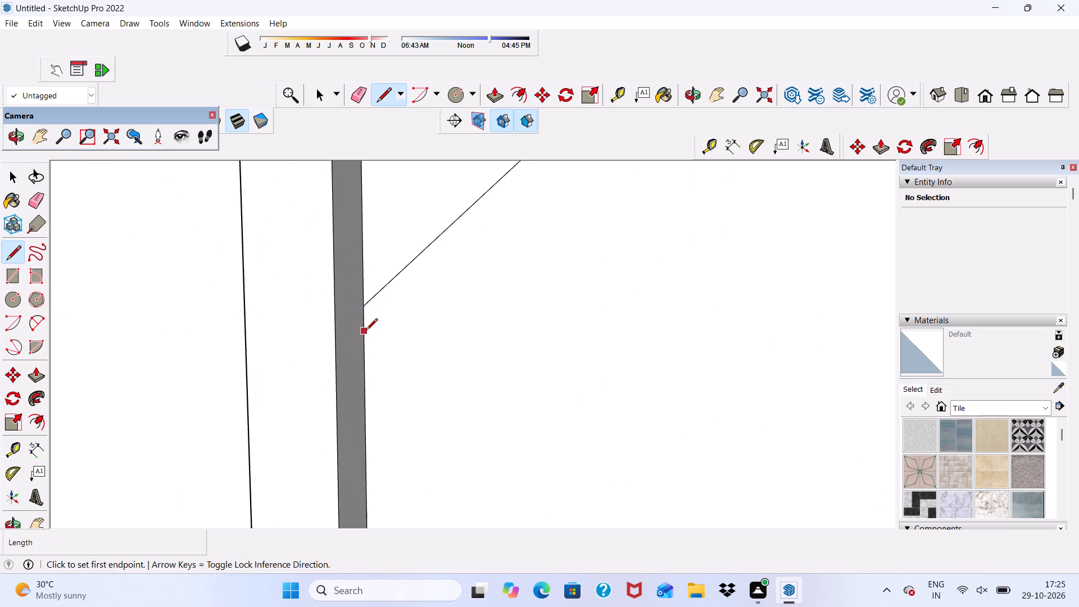
pyautogui.click(362, 332)
pyautogui.scroll(-5, 381, 323)
pyautogui.scroll(-8, 438, 297)
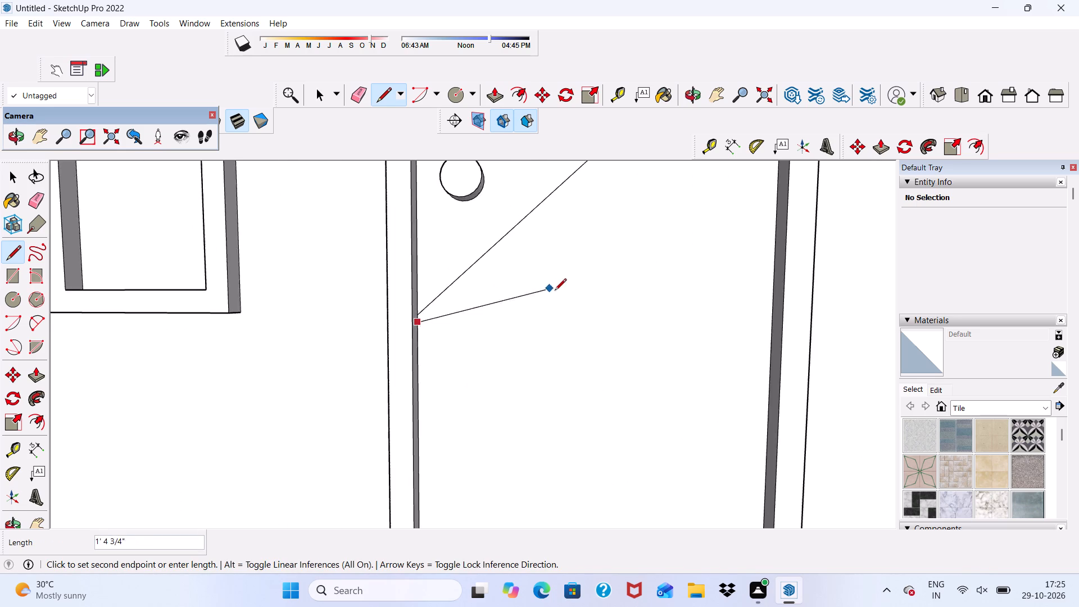
pyautogui.scroll(-5, 554, 304)
pyautogui.scroll(1, 615, 207)
pyautogui.scroll(-8, 618, 219)
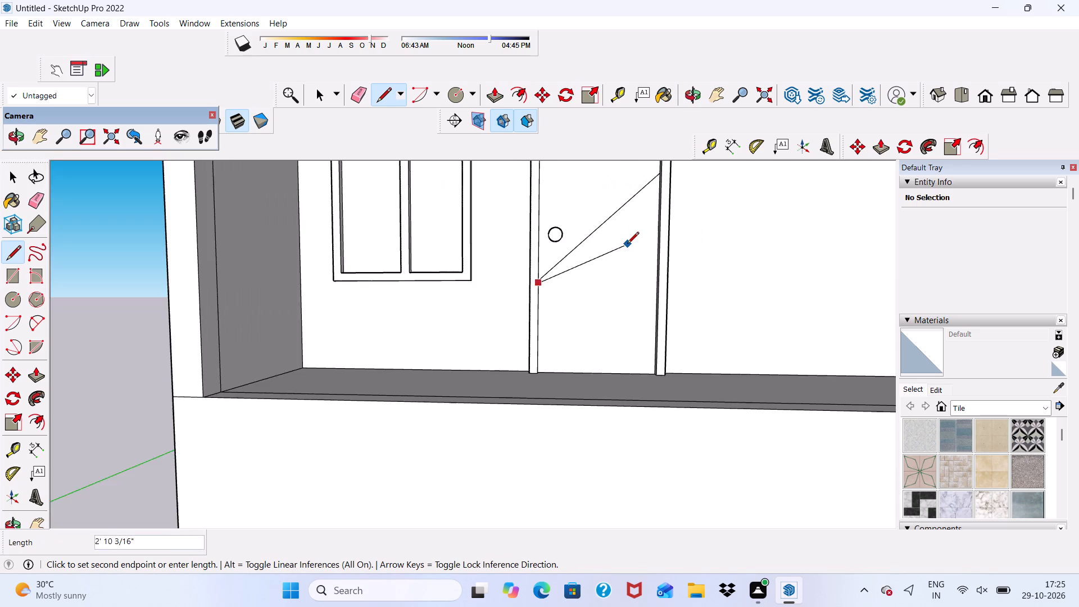
pyautogui.moveTo(627, 244); pyautogui.dragTo(748, 157, button='middle')
pyautogui.scroll(5, 645, 216)
pyautogui.scroll(5, 571, 259)
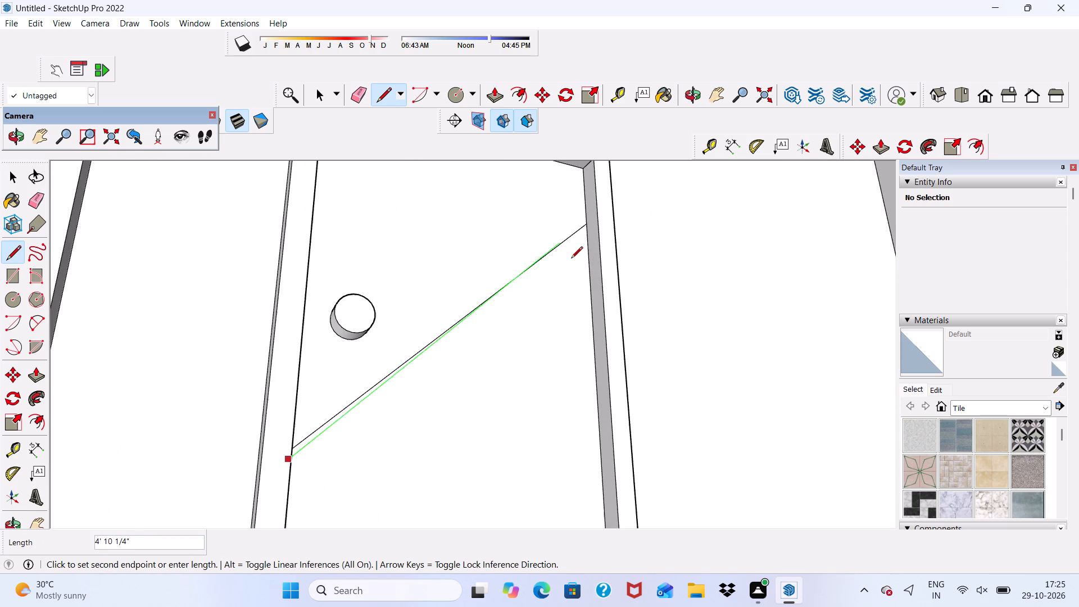
pyautogui.scroll(5, 577, 251)
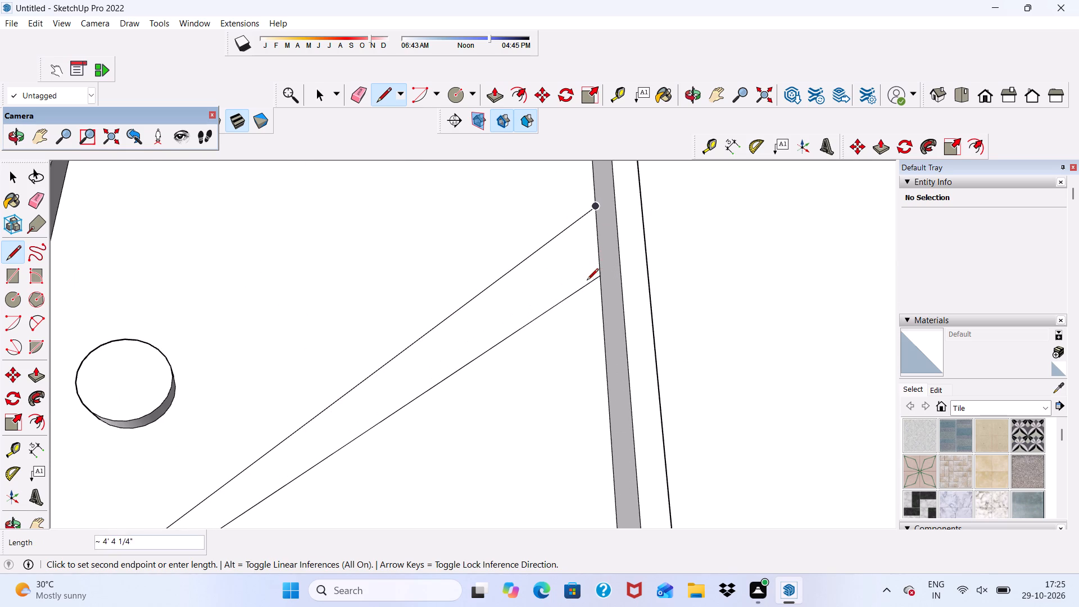
pyautogui.scroll(1, 604, 241)
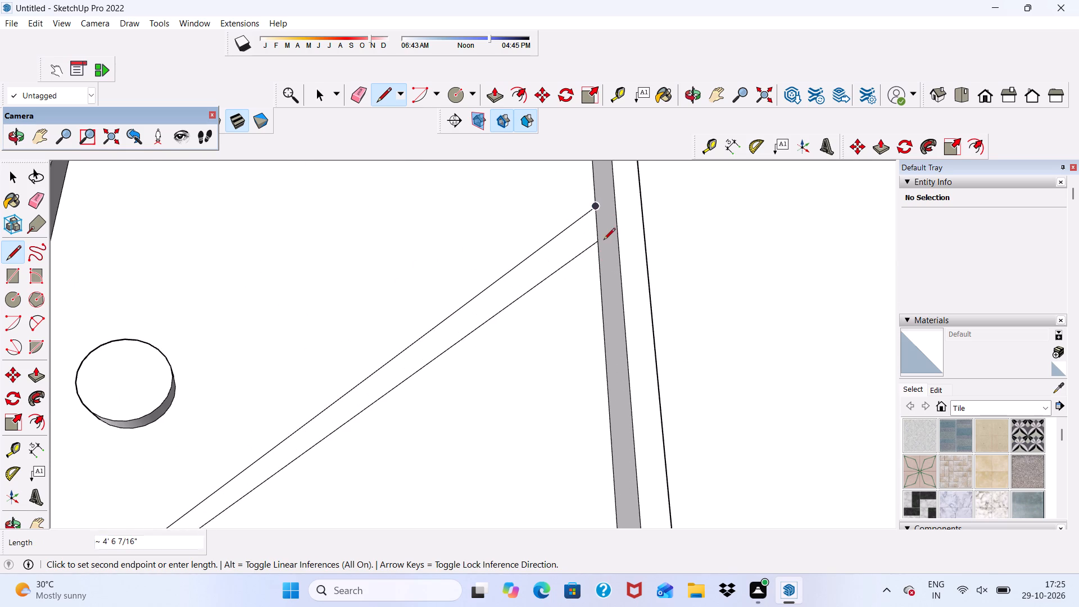
pyautogui.scroll(5, 604, 241)
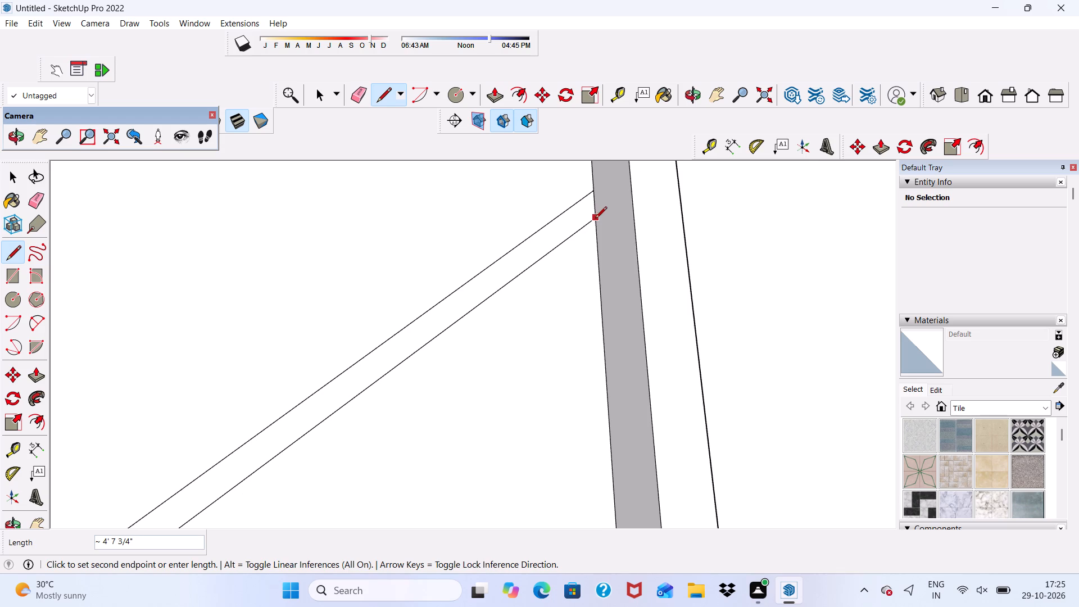
pyautogui.click(595, 220)
# Copy the diagonal band 6" straight down the door panel and multiply it into five equally spaced copies.
pyautogui.scroll(-9, 588, 169)
pyautogui.moveTo(618, 314); pyautogui.dragTo(606, 351, button='middle')
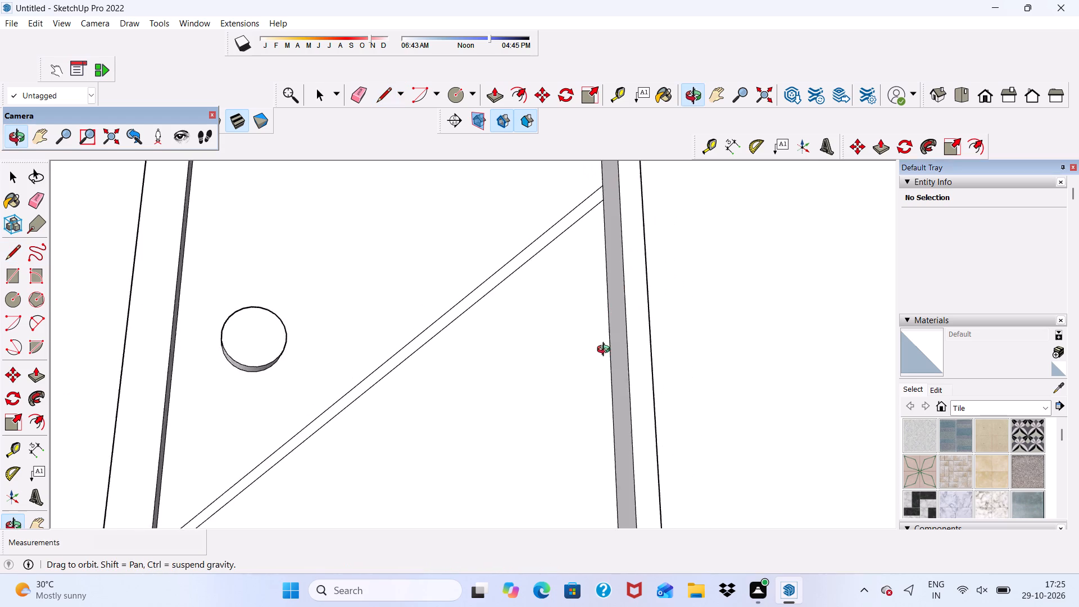
pyautogui.moveTo(606, 351); pyautogui.dragTo(495, 404, button='middle')
pyautogui.scroll(1, 482, 383)
pyautogui.scroll(-5, 465, 294)
pyautogui.moveTo(518, 377); pyautogui.dragTo(522, 309, button='middle')
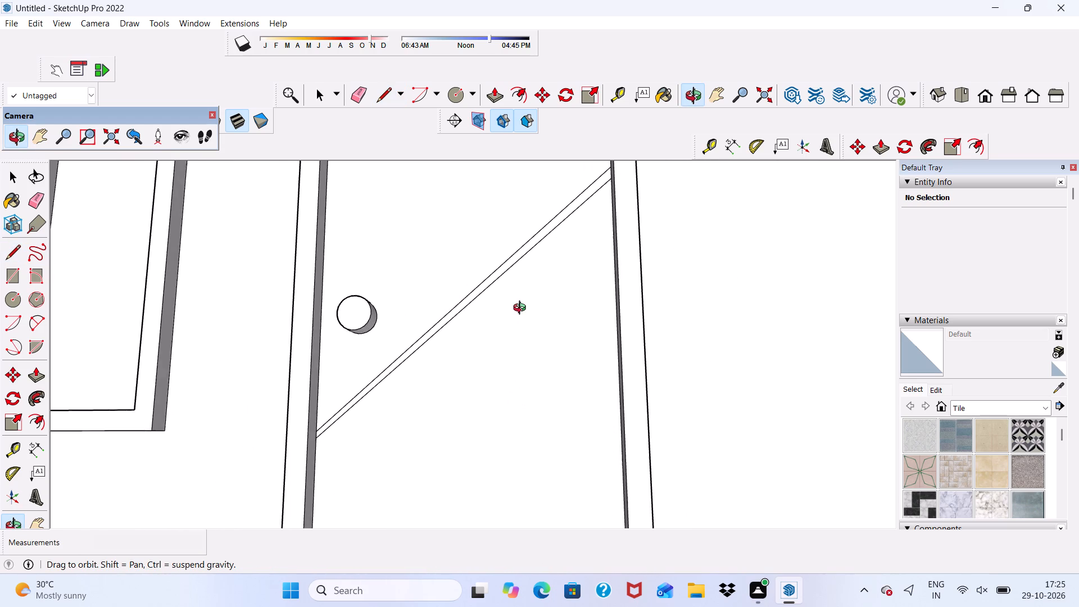
pyautogui.moveTo(522, 309); pyautogui.dragTo(523, 303, button='middle')
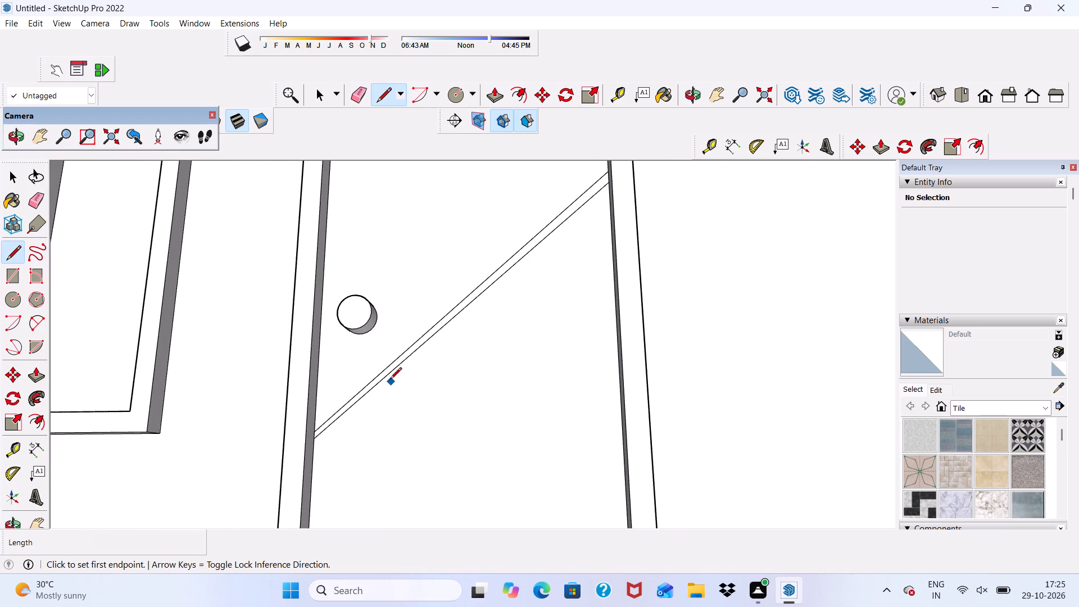
pyautogui.scroll(-4, 393, 307)
pyautogui.scroll(-5, 494, 220)
pyautogui.moveTo(495, 261); pyautogui.dragTo(532, 340, button='middle')
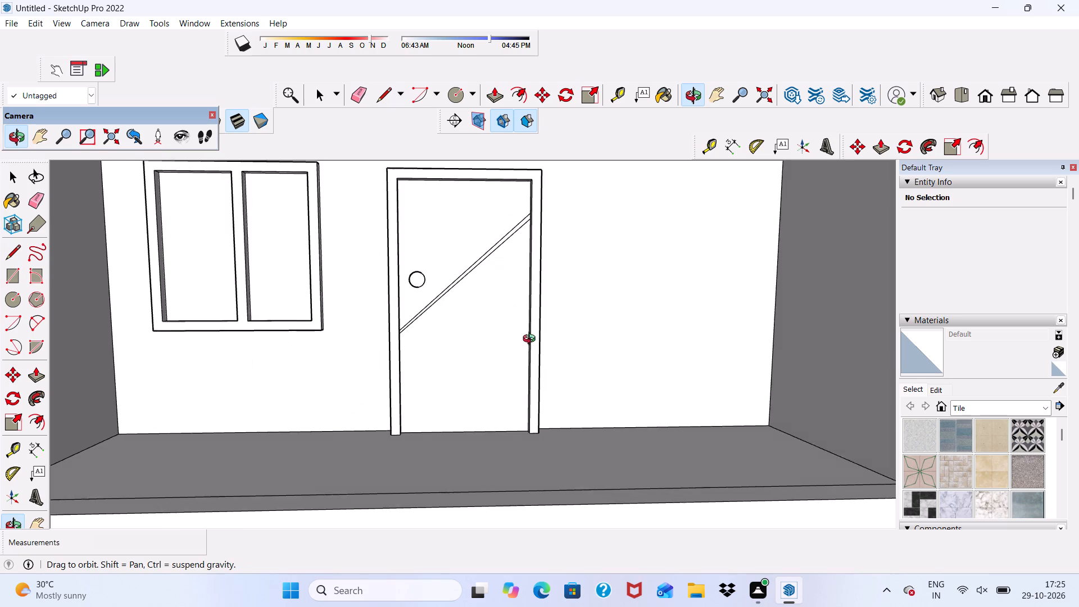
pyautogui.moveTo(532, 340); pyautogui.dragTo(491, 368, button='middle')
pyautogui.scroll(16, 415, 364)
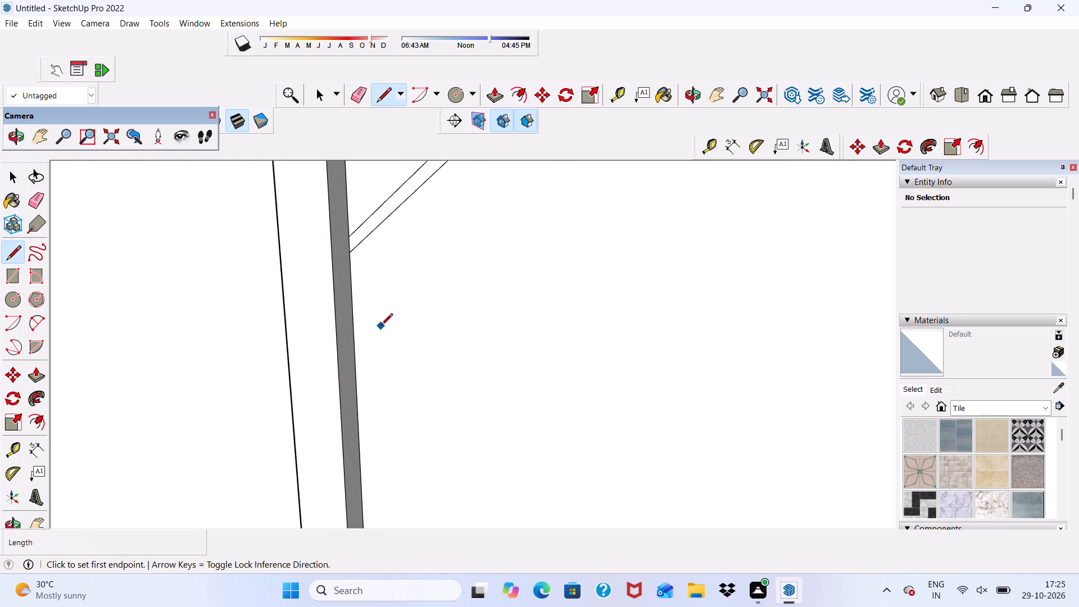
pyautogui.scroll(-12, 356, 303)
pyautogui.press('space')
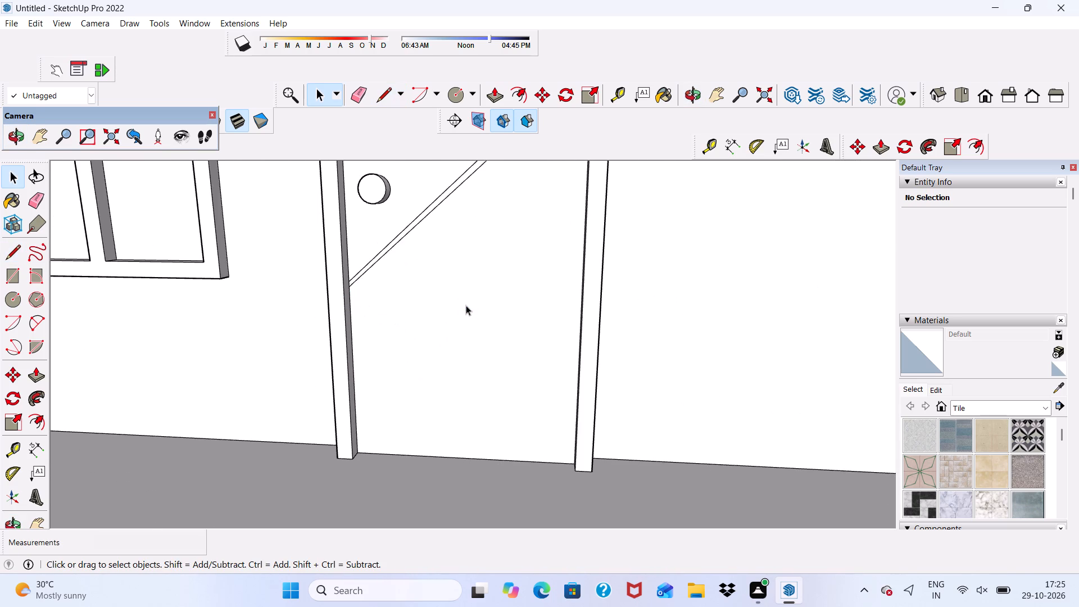
pyautogui.scroll(14, 455, 247)
pyautogui.doubleClick(386, 188)
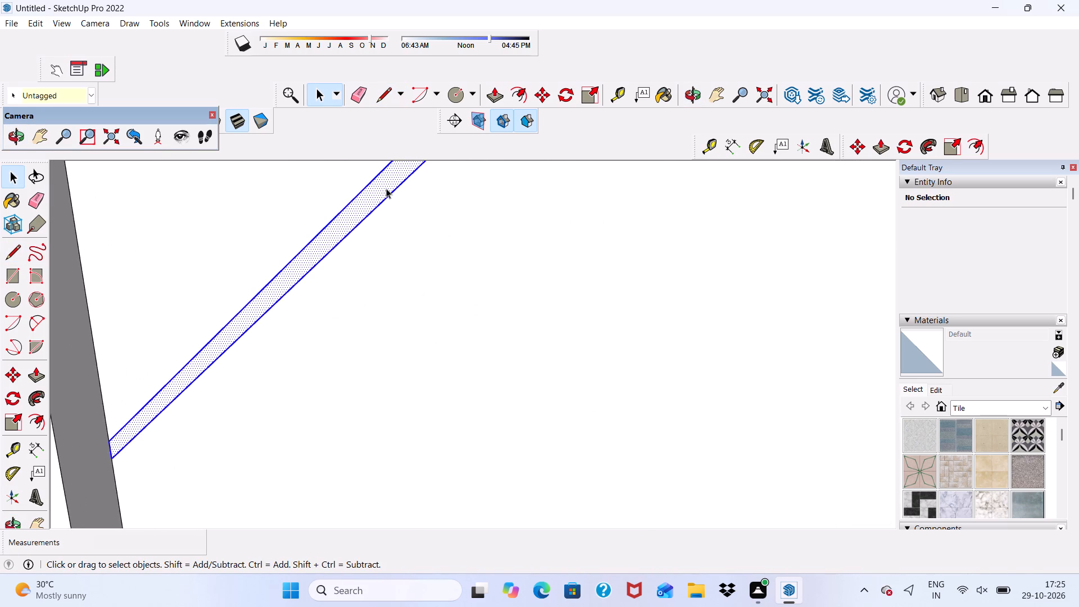
pyautogui.scroll(-6, 382, 202)
pyautogui.scroll(-14, 419, 239)
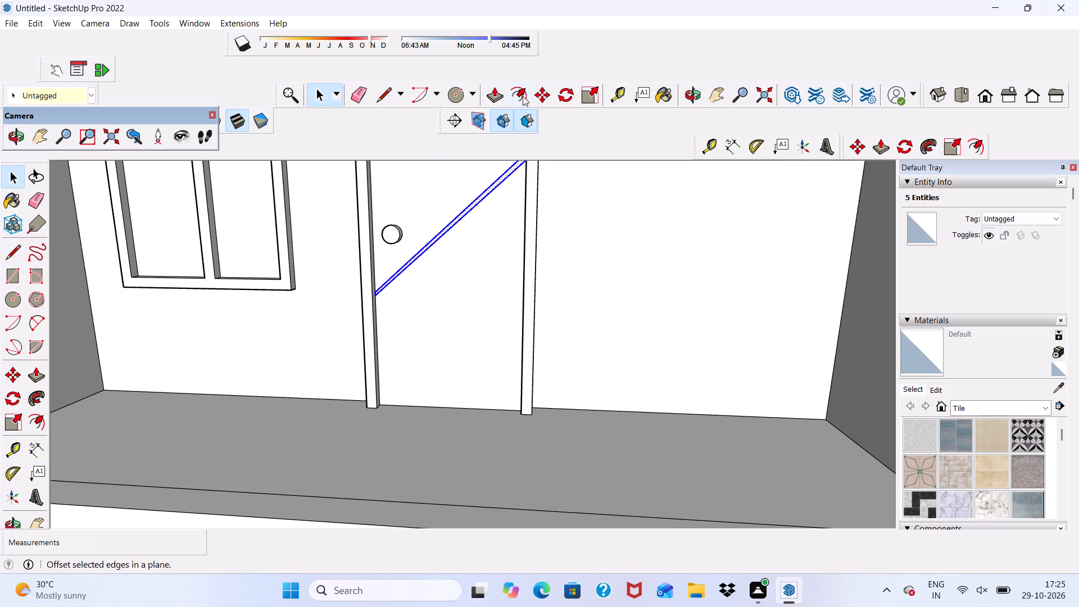
pyautogui.click(543, 92)
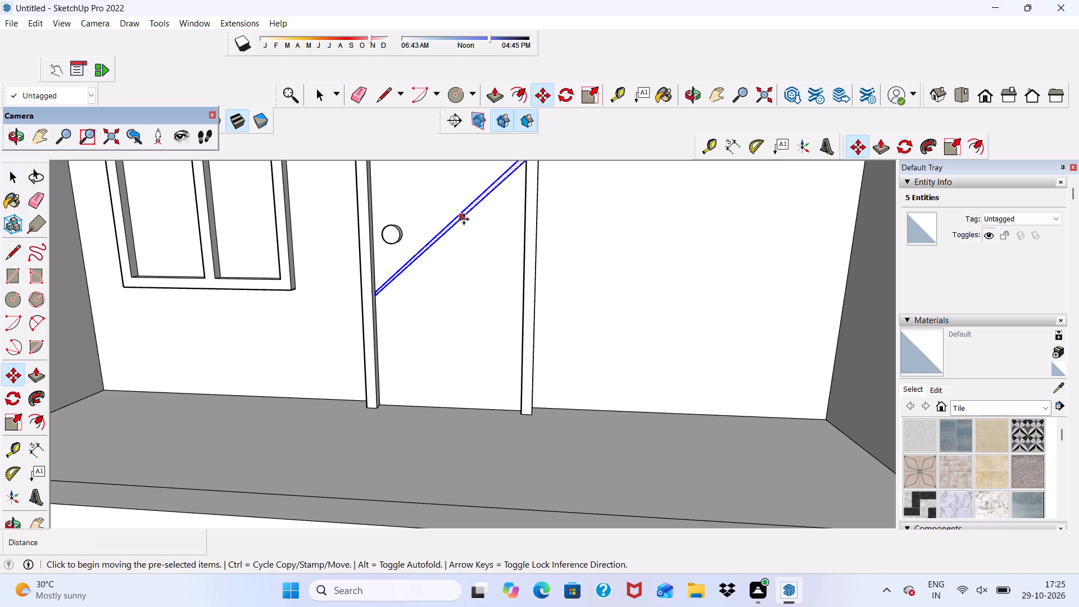
pyautogui.click(464, 219)
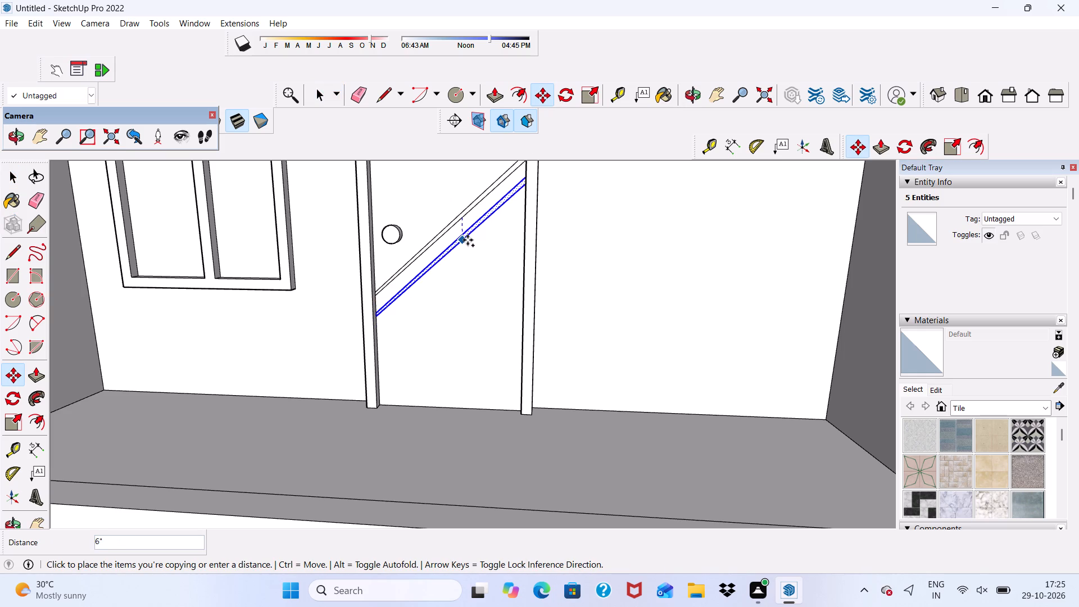
pyautogui.click(468, 240)
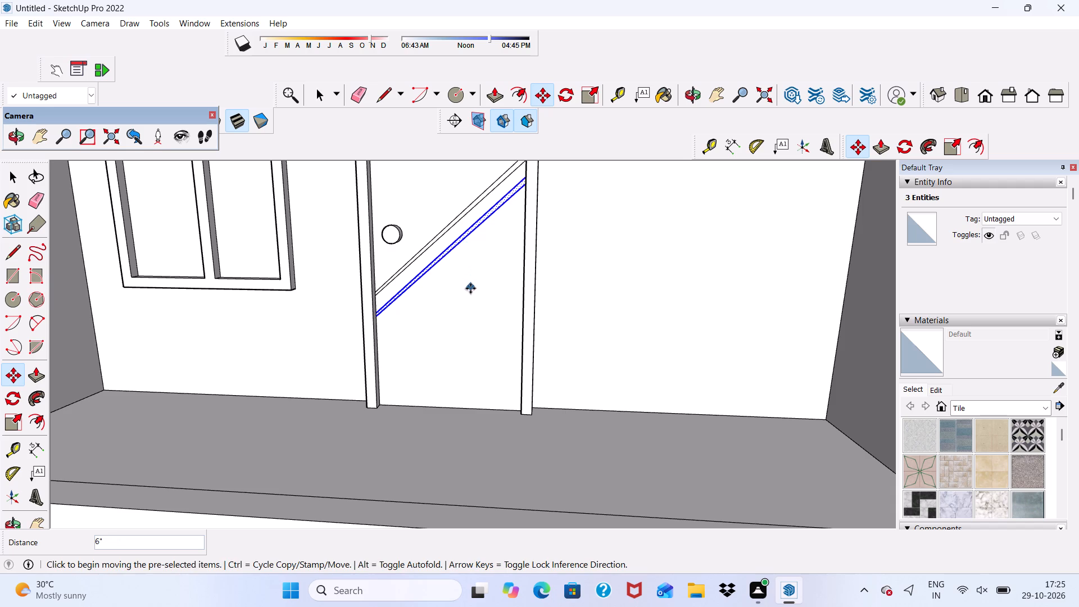
pyautogui.hotkey('shift', '*')
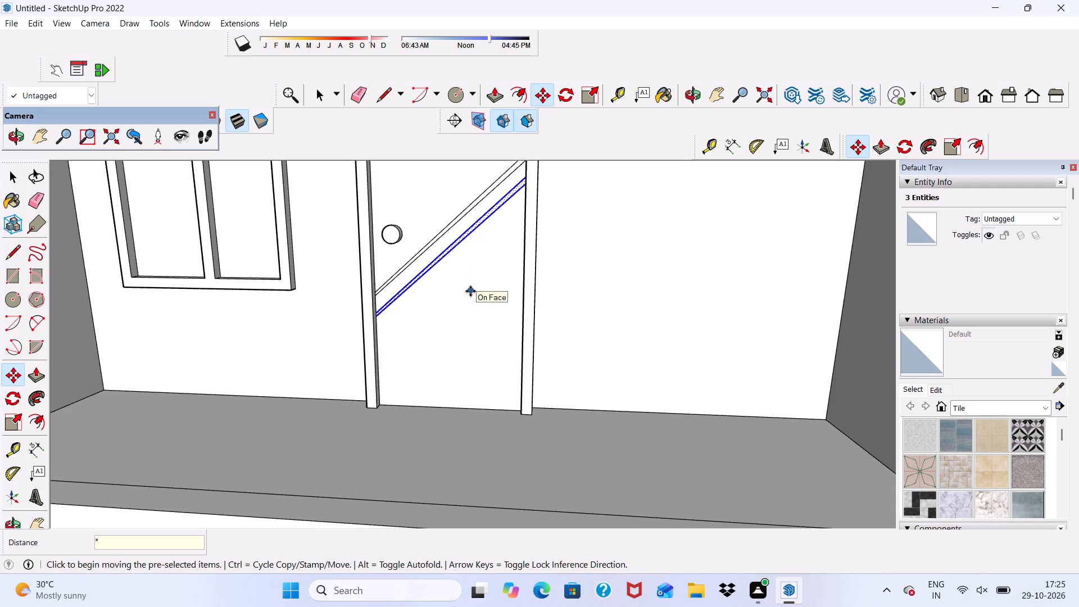
pyautogui.press('5')
pyautogui.press('Return')
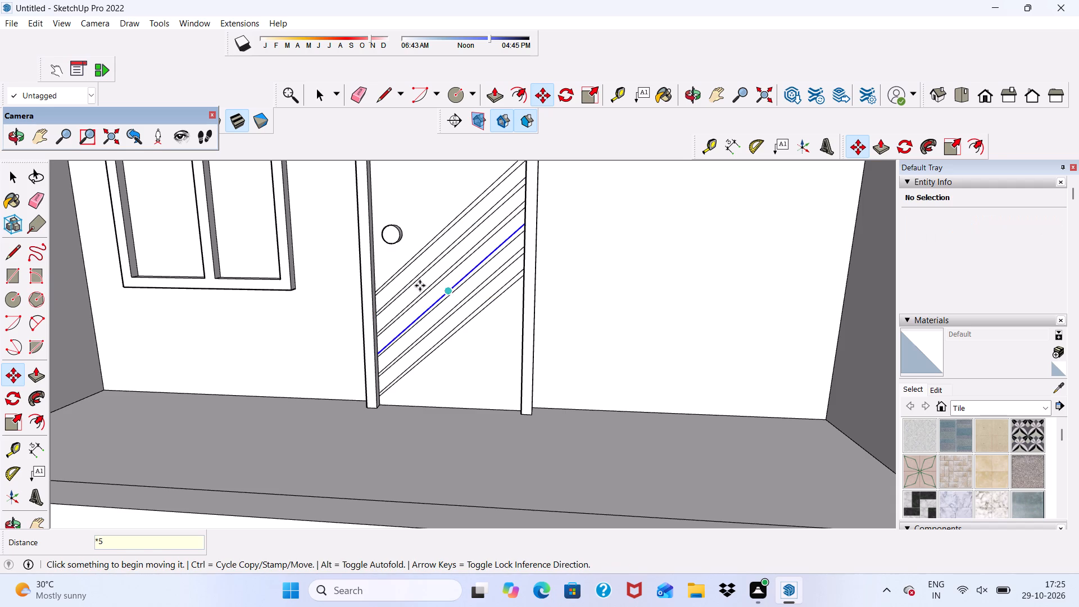
# Copy the lowest diagonal band 4 1/2" straight down to the foot of the door panel and clear the selection.
pyautogui.scroll(-5, 403, 224)
pyautogui.moveTo(469, 336); pyautogui.dragTo(436, 362, button='middle')
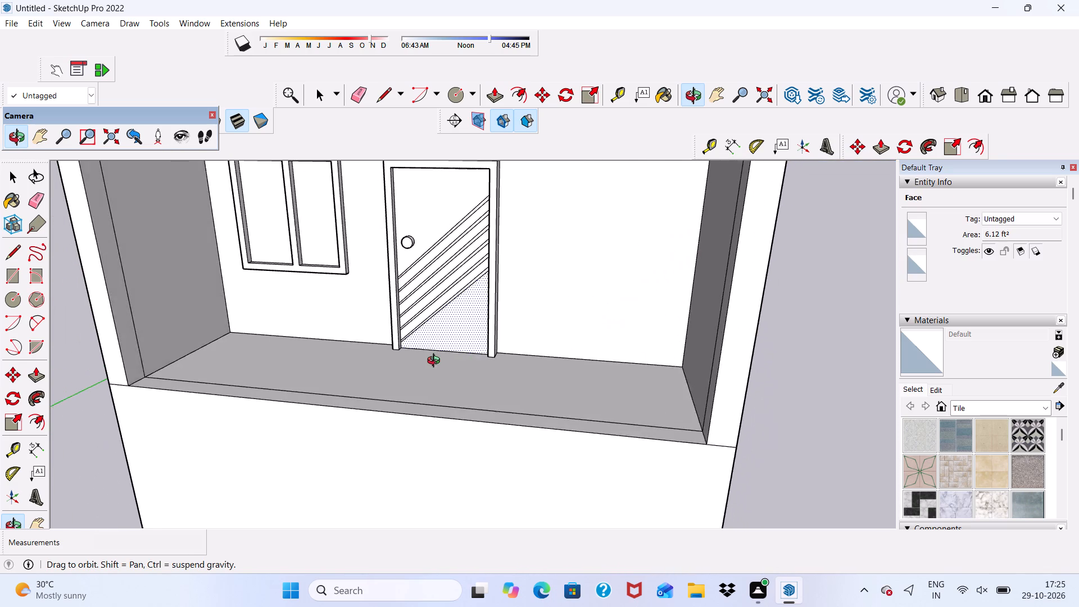
pyautogui.moveTo(436, 362); pyautogui.dragTo(425, 383, button='middle')
pyautogui.scroll(6, 459, 278)
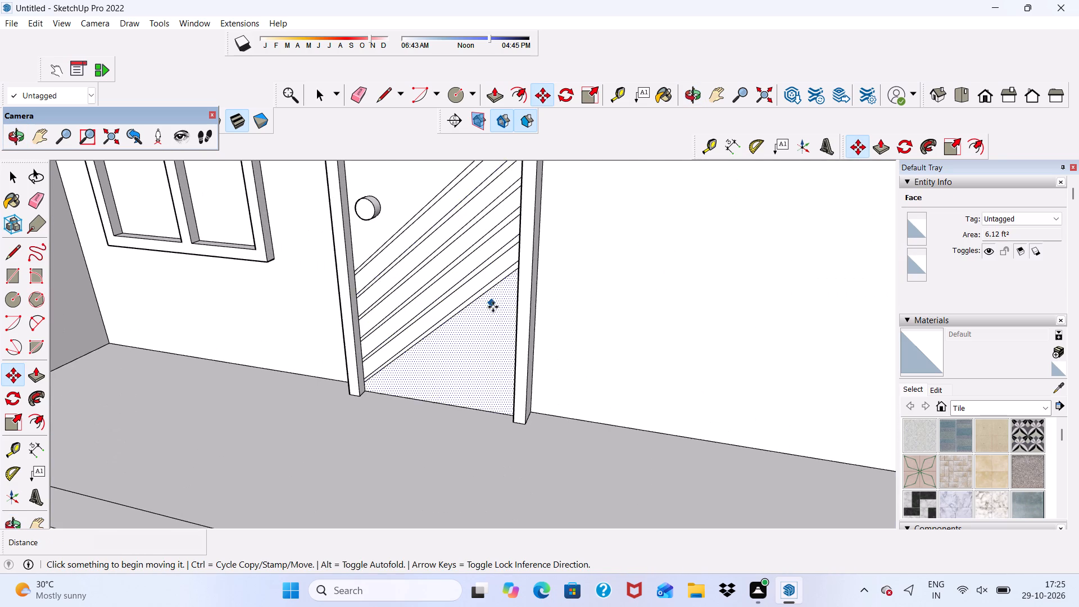
pyautogui.scroll(7, 494, 312)
pyautogui.scroll(5, 449, 284)
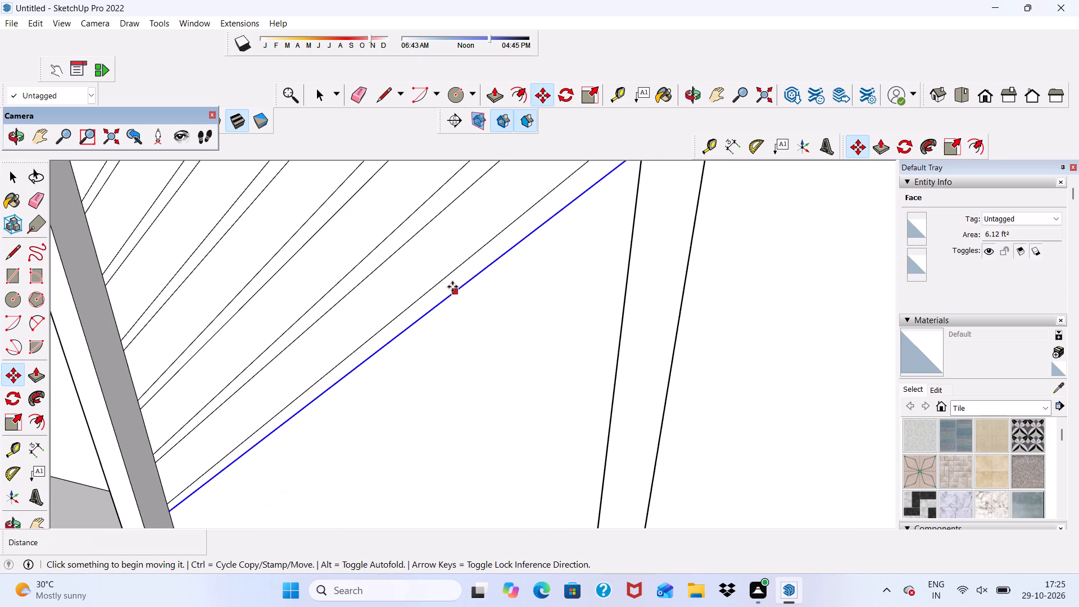
pyautogui.click(456, 278)
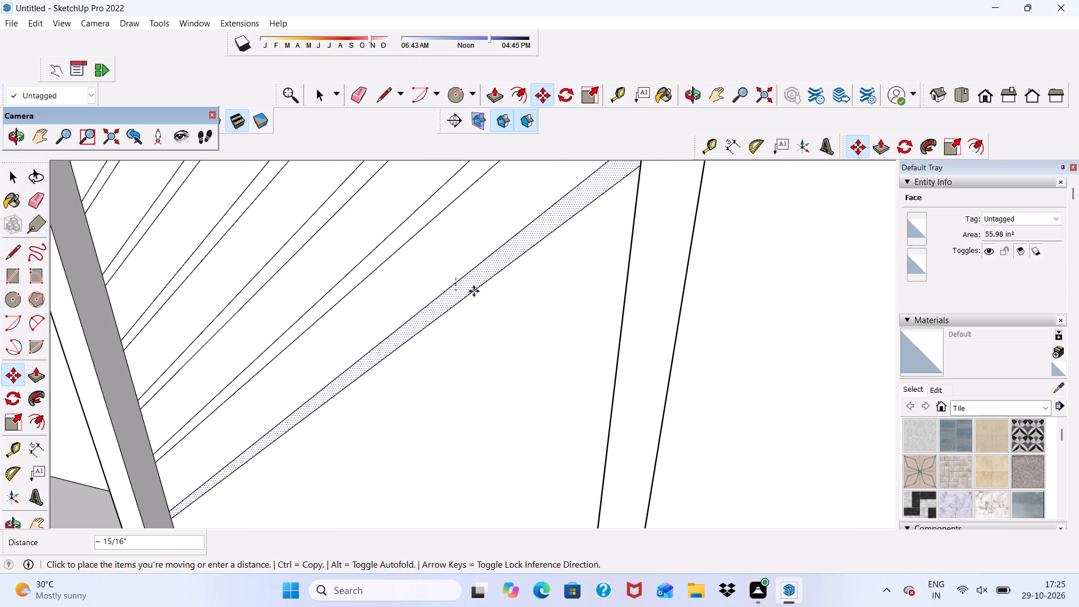
pyautogui.scroll(-5, 489, 322)
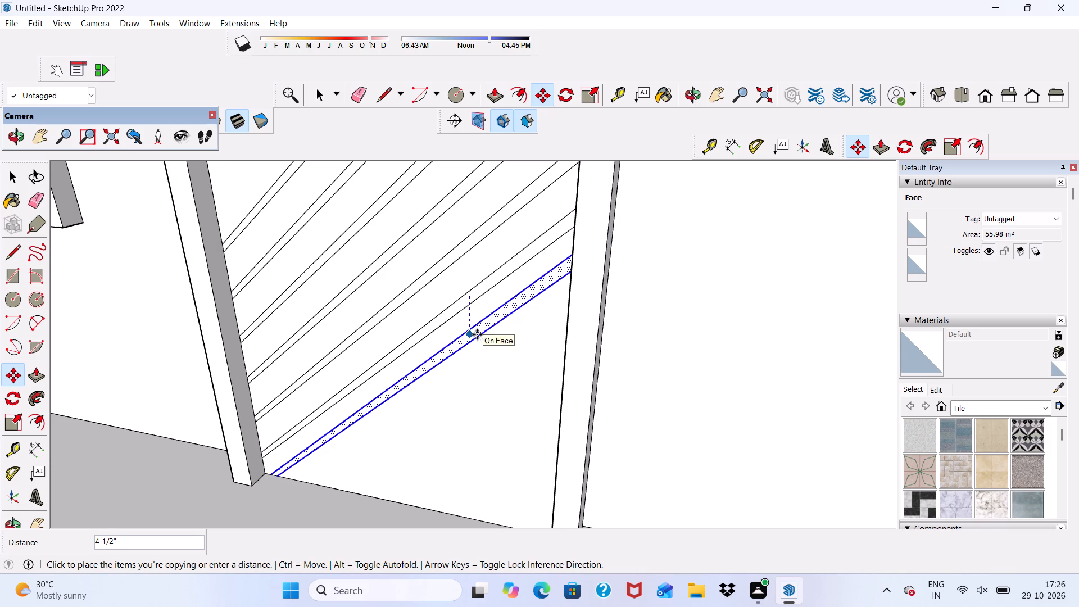
pyautogui.click(477, 334)
pyautogui.scroll(-2, 477, 335)
pyautogui.moveTo(481, 346); pyautogui.dragTo(602, 329, button='middle')
pyautogui.press('space')
pyautogui.scroll(-5, 575, 292)
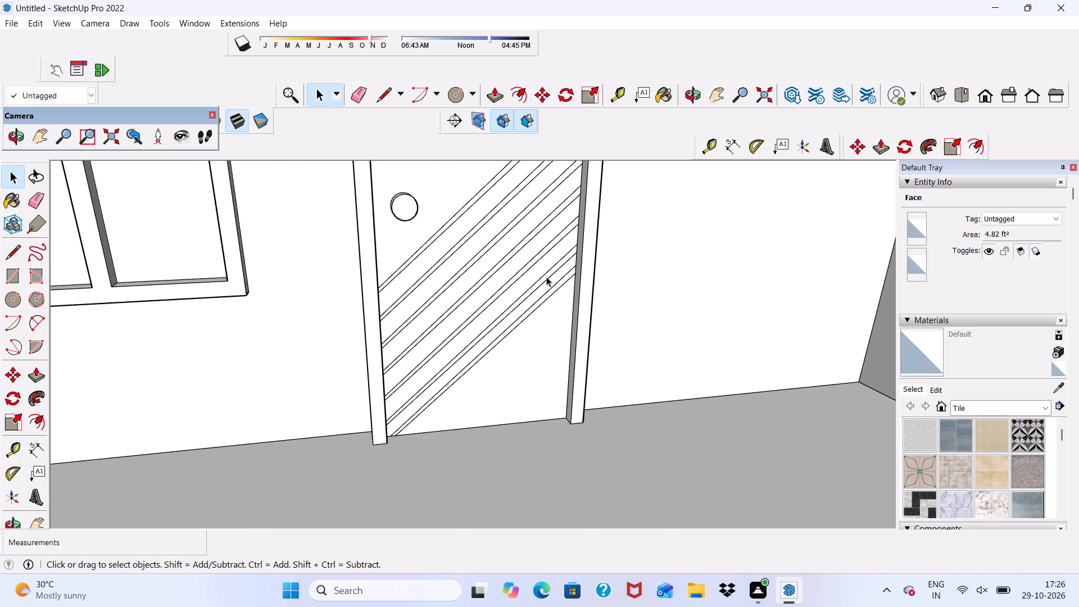
pyautogui.scroll(-12, 507, 279)
pyautogui.click(722, 350)
# Examine the banded door and the window within the lower room, from the front view and from outside the building.
pyautogui.moveTo(599, 353); pyautogui.dragTo(543, 299, button='middle')
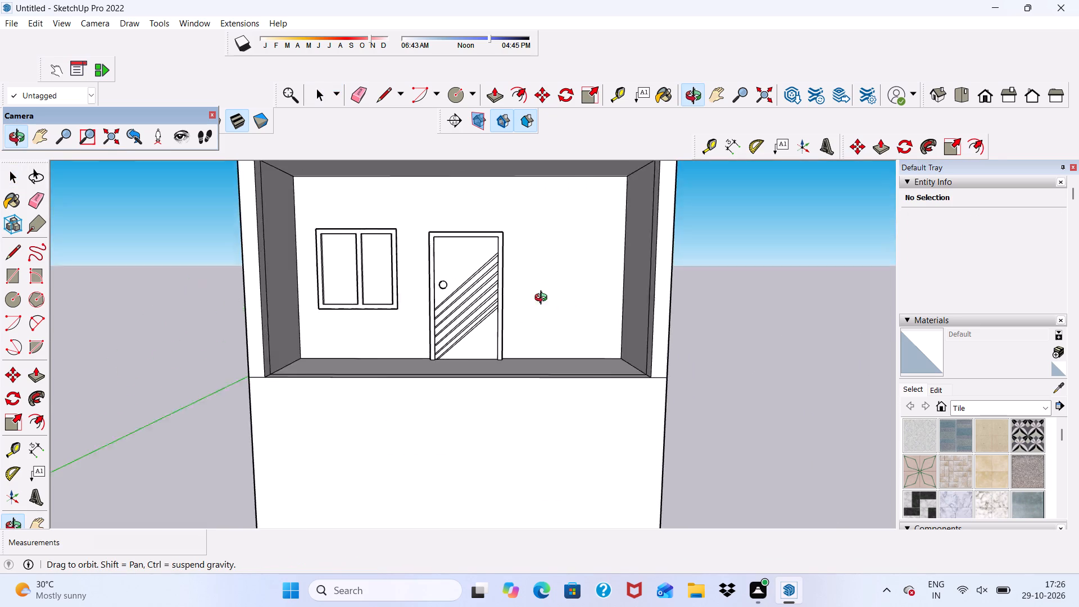
pyautogui.moveTo(543, 299); pyautogui.dragTo(461, 350, button='middle')
pyautogui.scroll(7, 454, 323)
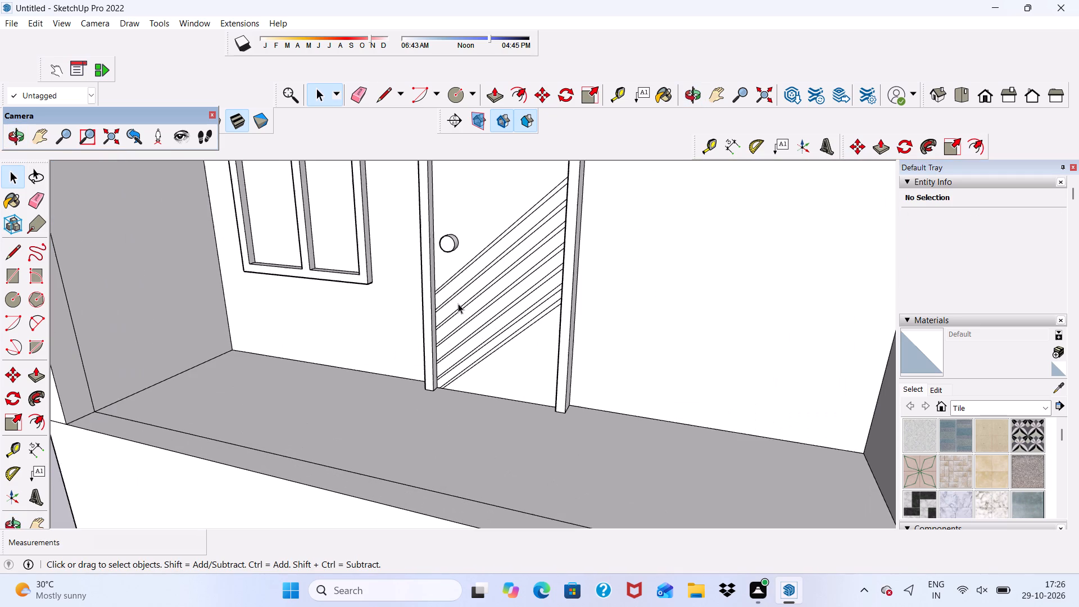
pyautogui.click(976, 92)
pyautogui.scroll(-13, 477, 325)
pyautogui.scroll(6, 458, 282)
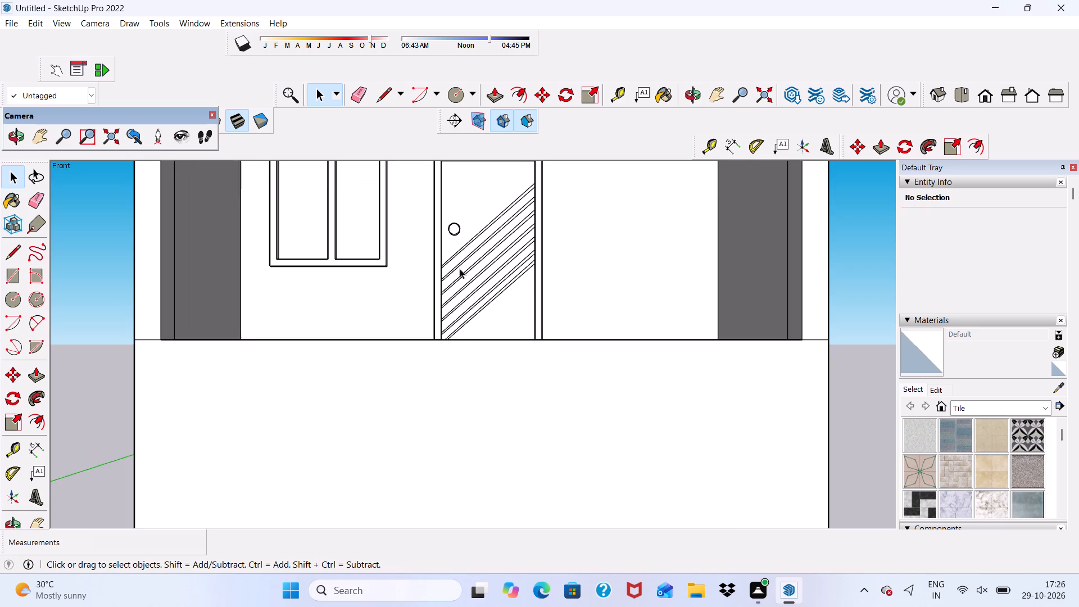
pyautogui.scroll(-2, 474, 249)
pyautogui.scroll(7, 496, 266)
pyautogui.scroll(-7, 356, 233)
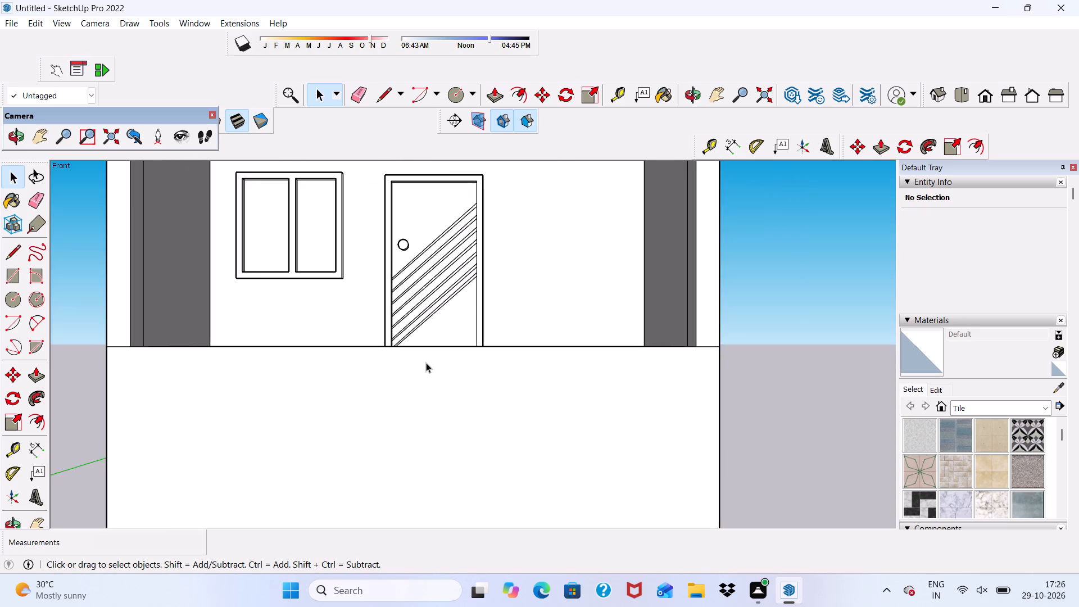
pyautogui.moveTo(426, 363); pyautogui.dragTo(486, 389, button='middle')
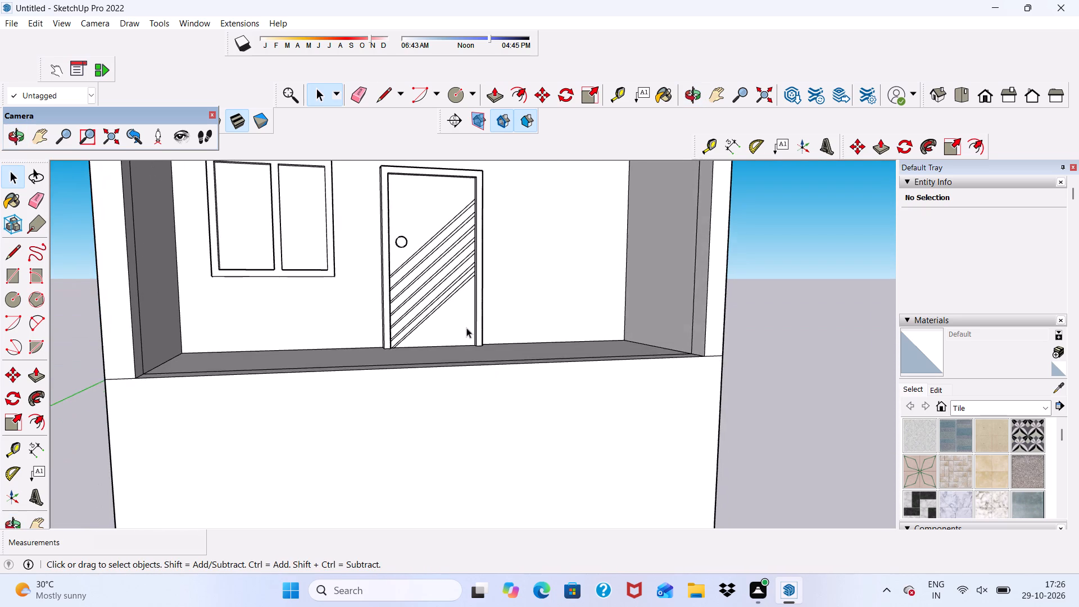
pyautogui.scroll(-12, 466, 327)
pyautogui.moveTo(423, 413); pyautogui.dragTo(320, 427, button='middle')
pyautogui.scroll(3, 355, 303)
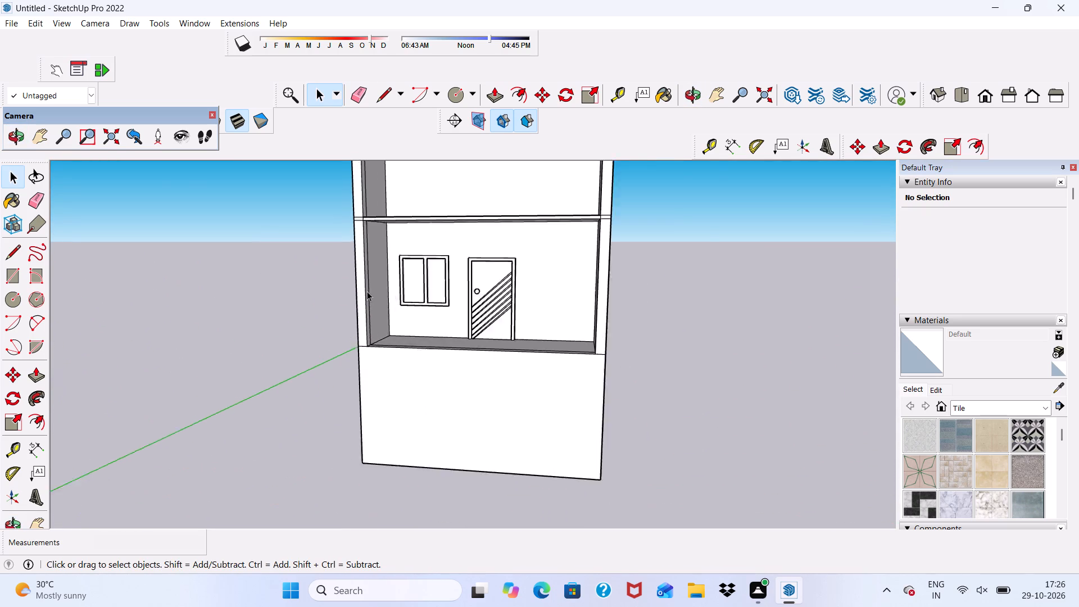
# Examine the open-front building, comparing the lower room's door and window with the bare upper room.
pyautogui.scroll(4, 367, 291)
pyautogui.scroll(6, 504, 411)
pyautogui.scroll(-6, 427, 351)
pyautogui.moveTo(427, 395); pyautogui.dragTo(486, 348, button='middle')
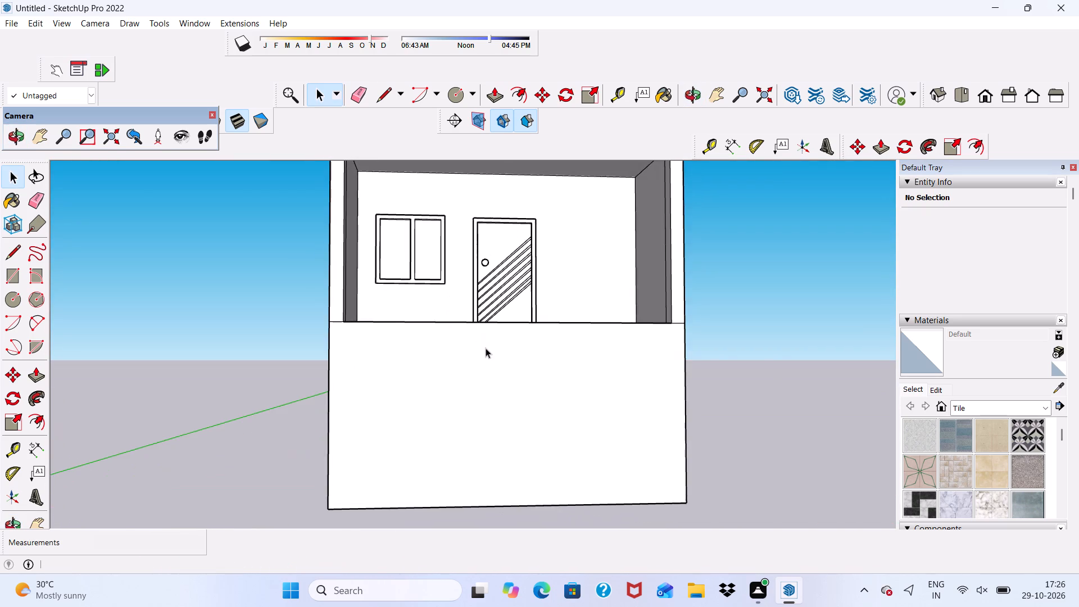
pyautogui.scroll(-8, 486, 348)
pyautogui.scroll(12, 513, 225)
pyautogui.scroll(-6, 513, 225)
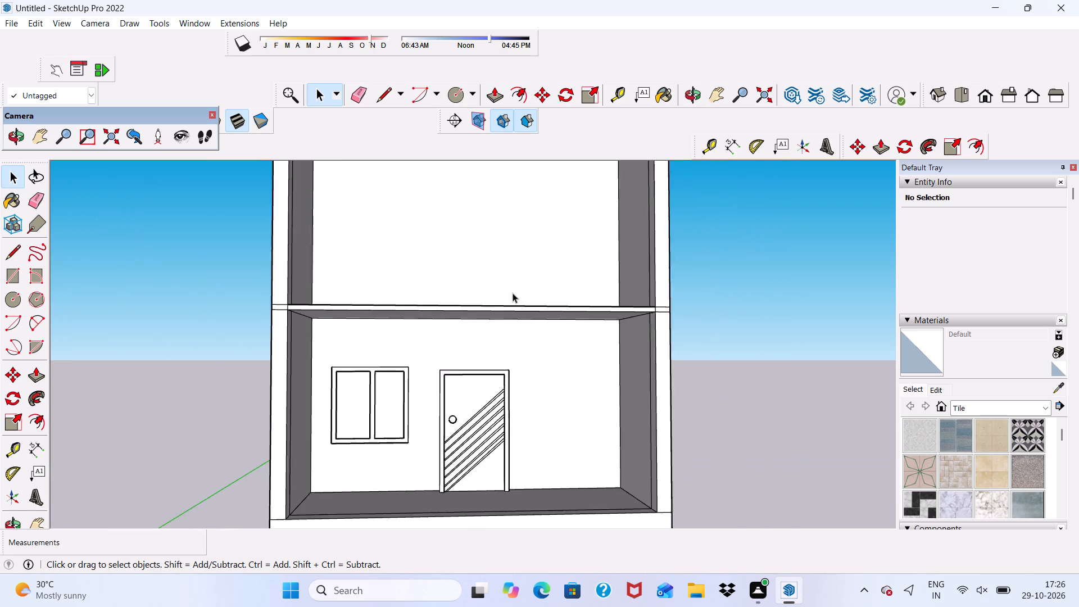
pyautogui.scroll(1, 513, 293)
pyautogui.scroll(-12, 513, 293)
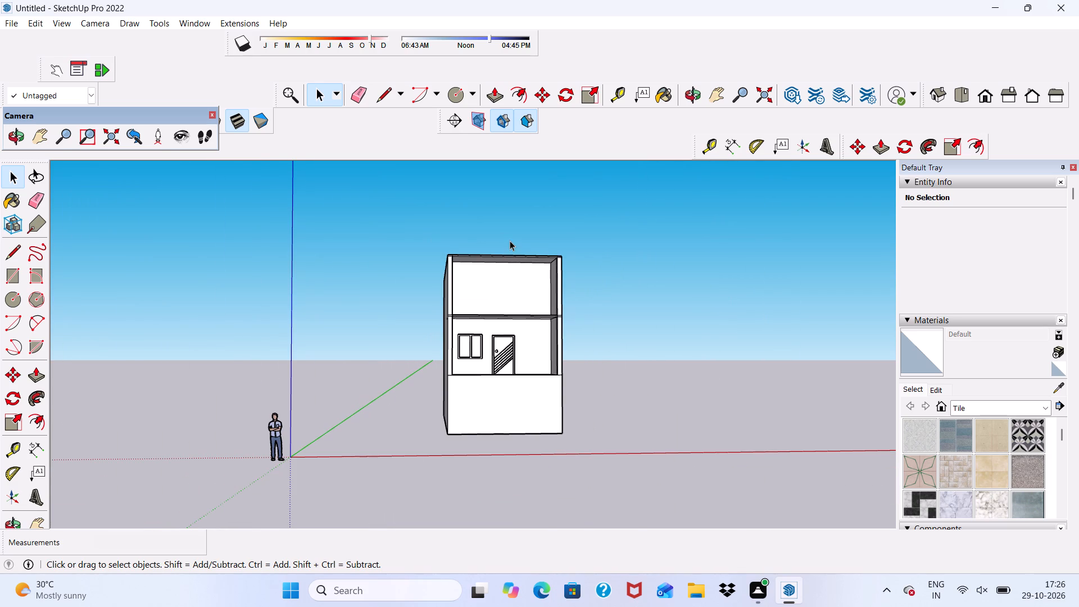
pyautogui.scroll(6, 510, 241)
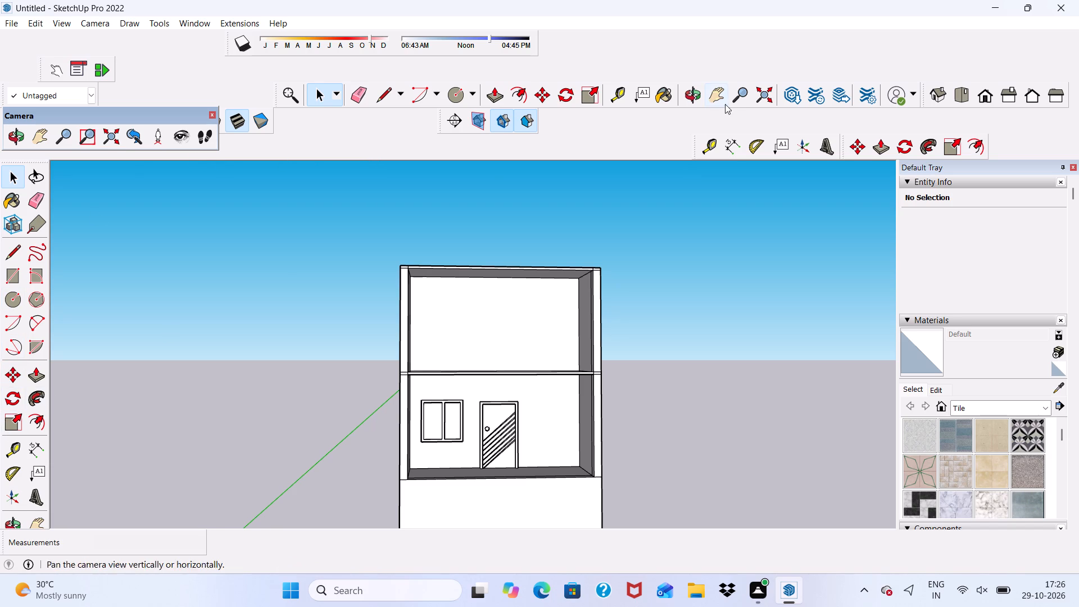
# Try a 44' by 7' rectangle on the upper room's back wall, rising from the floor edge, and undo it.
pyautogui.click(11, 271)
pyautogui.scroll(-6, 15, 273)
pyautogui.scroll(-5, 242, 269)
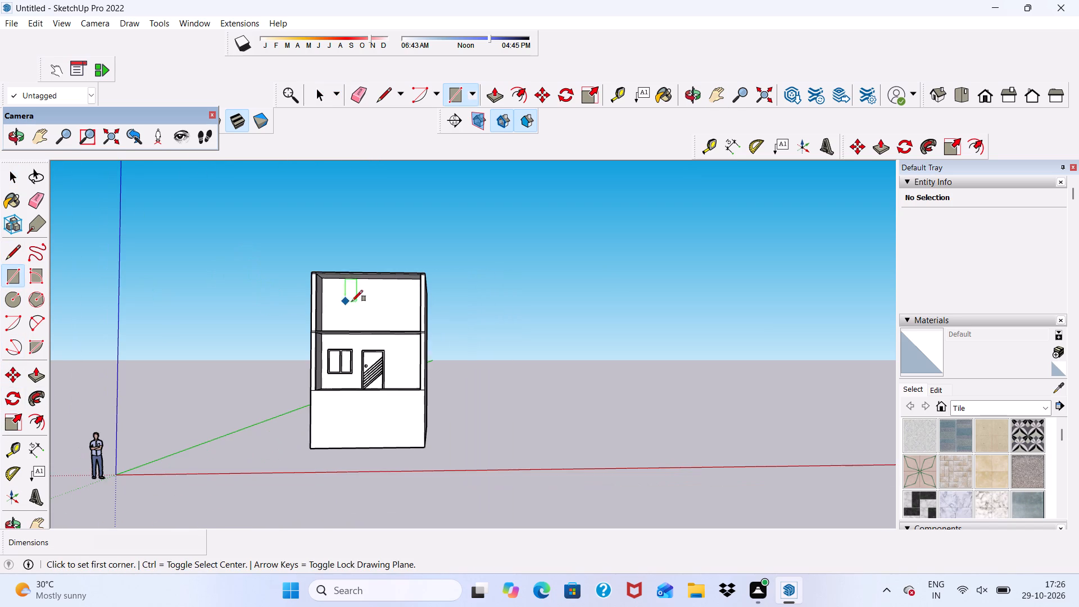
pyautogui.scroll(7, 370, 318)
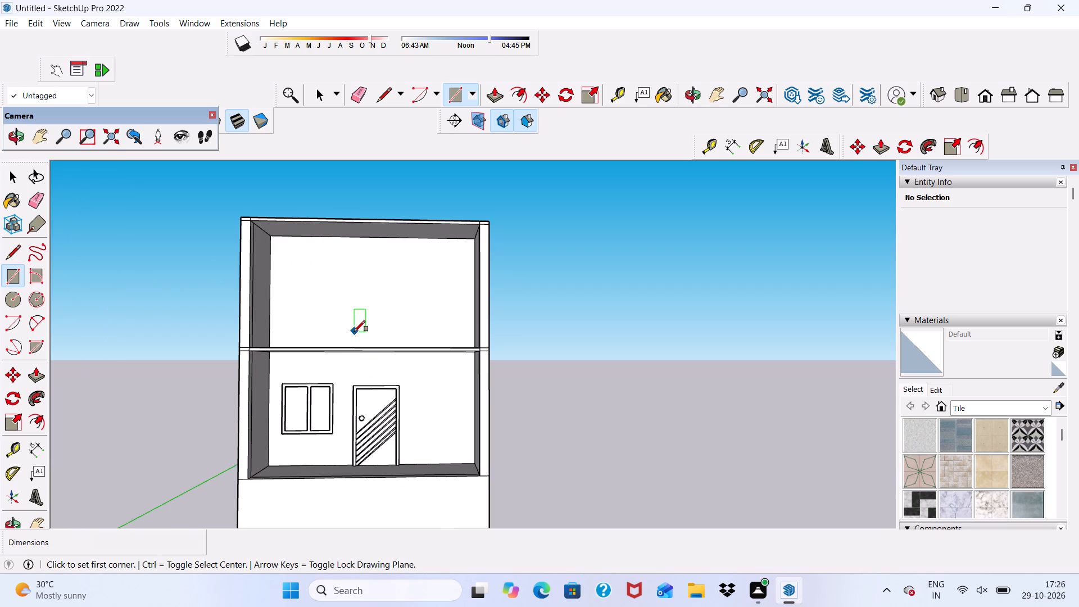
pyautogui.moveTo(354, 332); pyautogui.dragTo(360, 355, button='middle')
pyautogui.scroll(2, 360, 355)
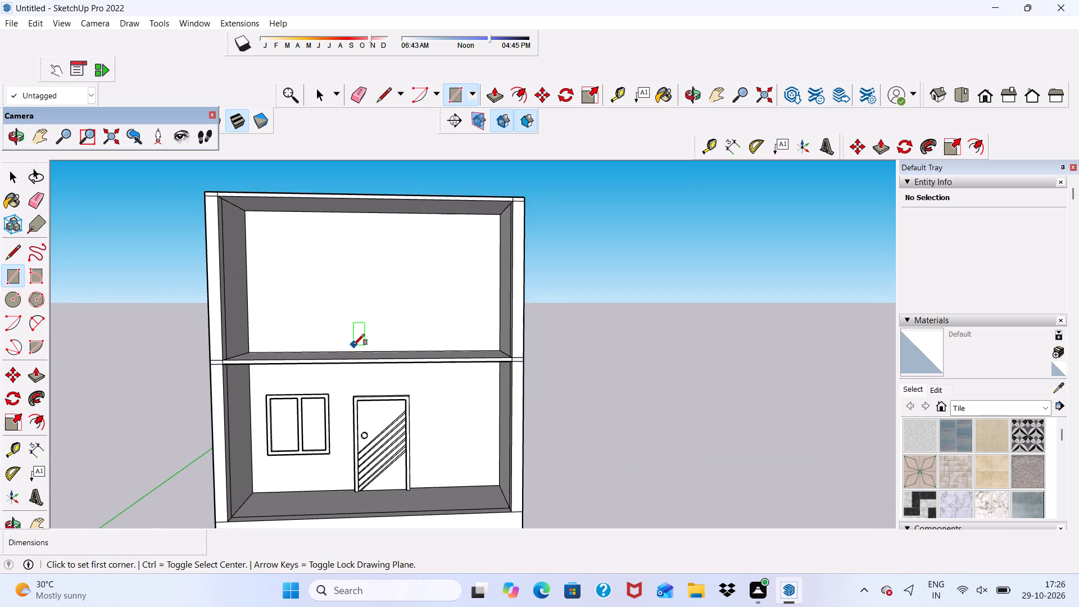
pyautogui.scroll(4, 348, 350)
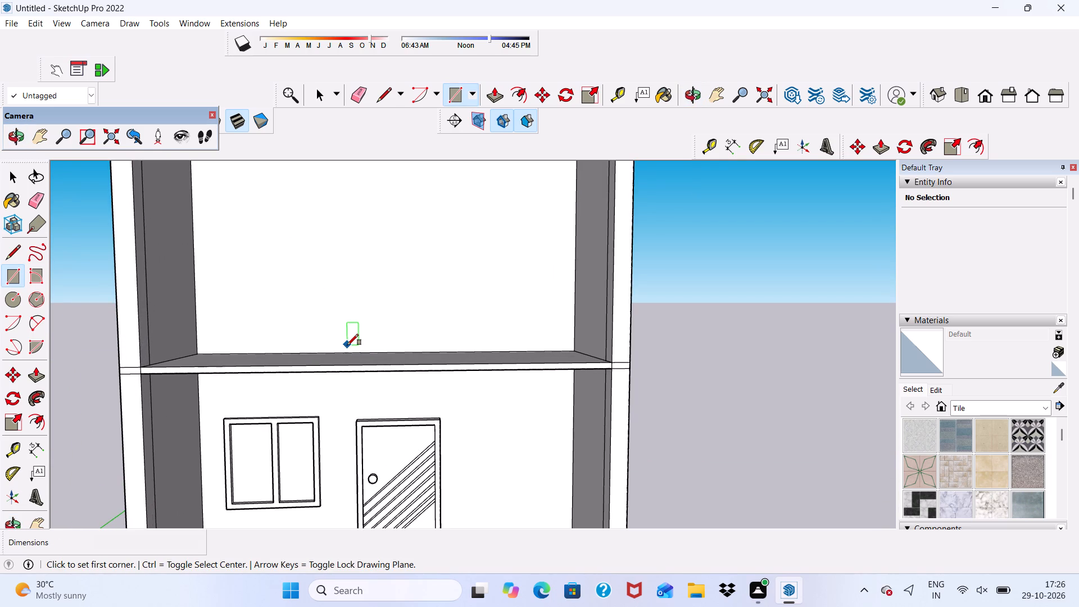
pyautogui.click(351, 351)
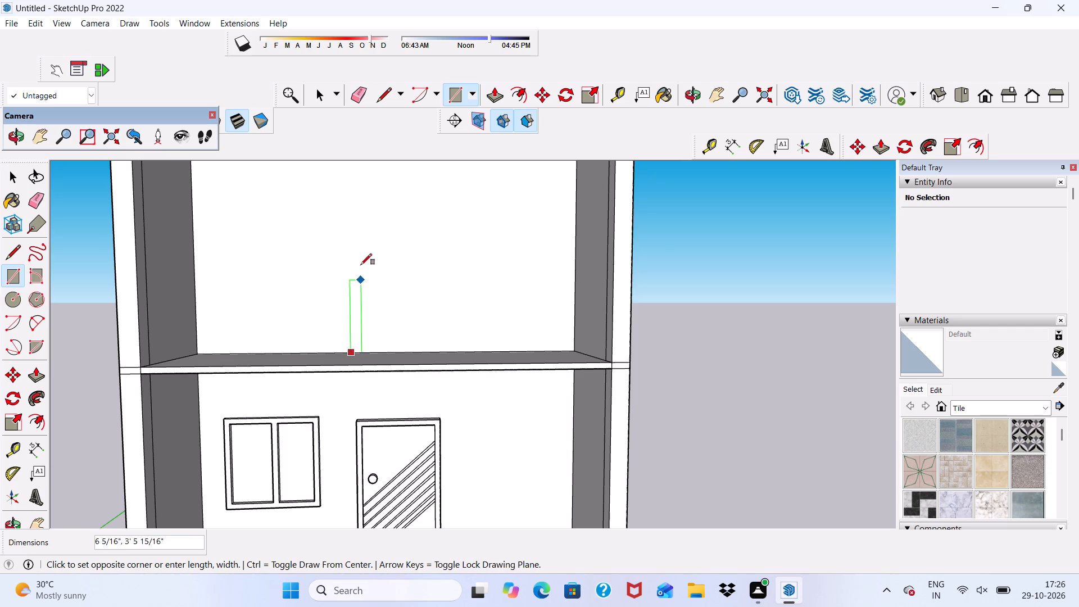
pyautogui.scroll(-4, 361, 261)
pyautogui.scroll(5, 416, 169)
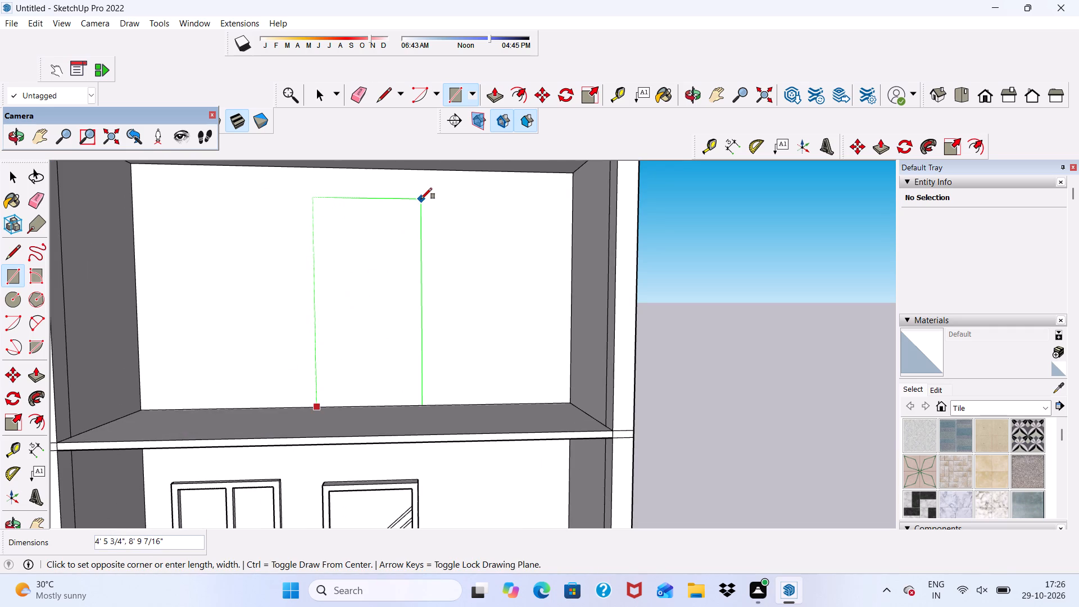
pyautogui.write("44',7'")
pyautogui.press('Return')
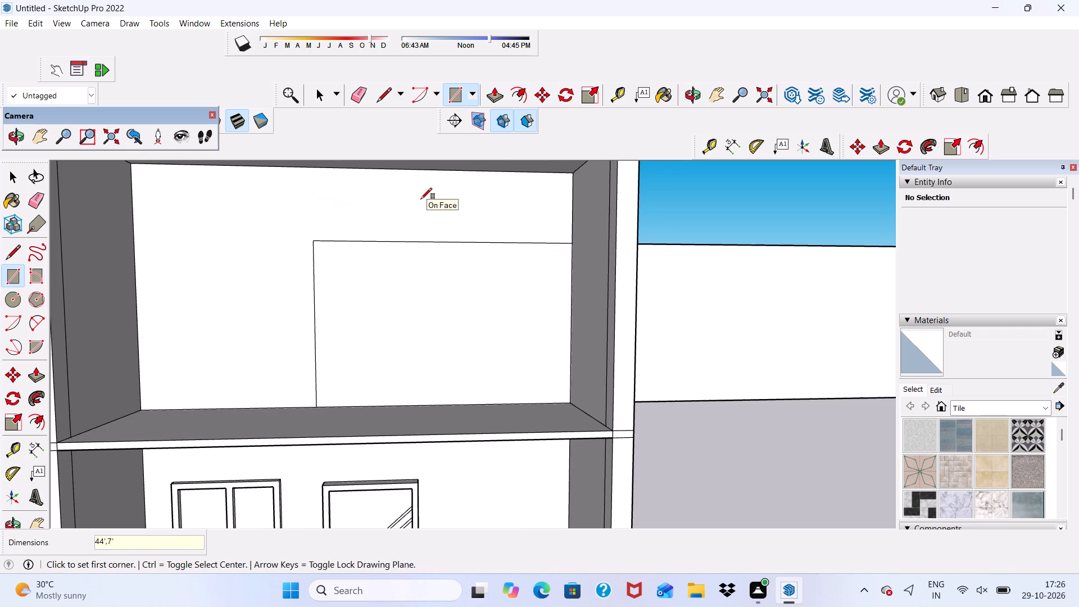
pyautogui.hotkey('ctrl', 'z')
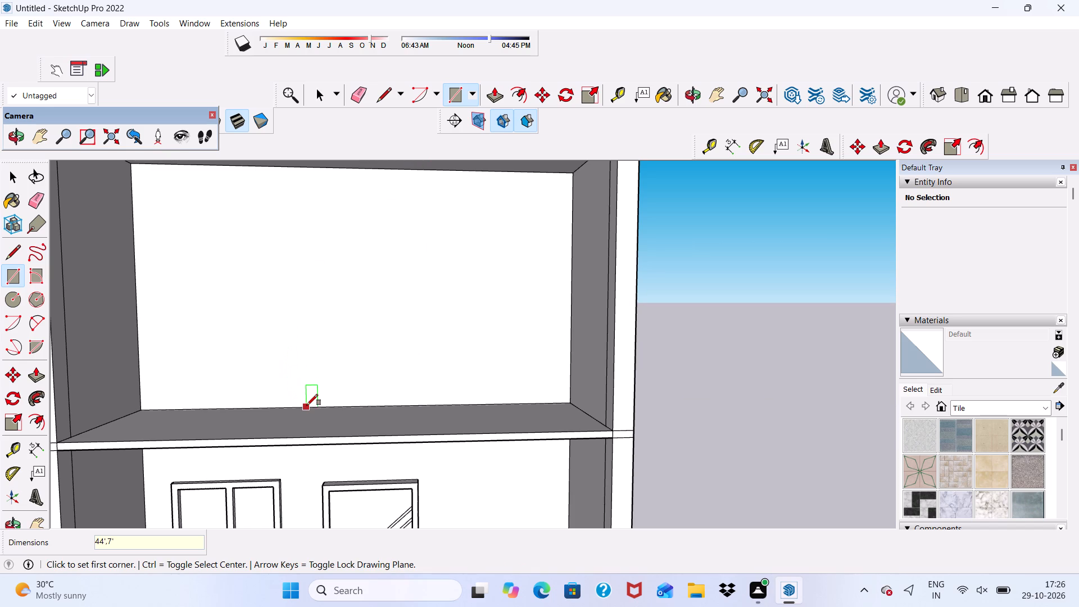
# Draw a 4' by 7' door rectangle on the upper room's back wall, standing on the floor edge near the middle.
pyautogui.click(307, 405)
pyautogui.scroll(-5, 327, 327)
pyautogui.scroll(-2, 368, 290)
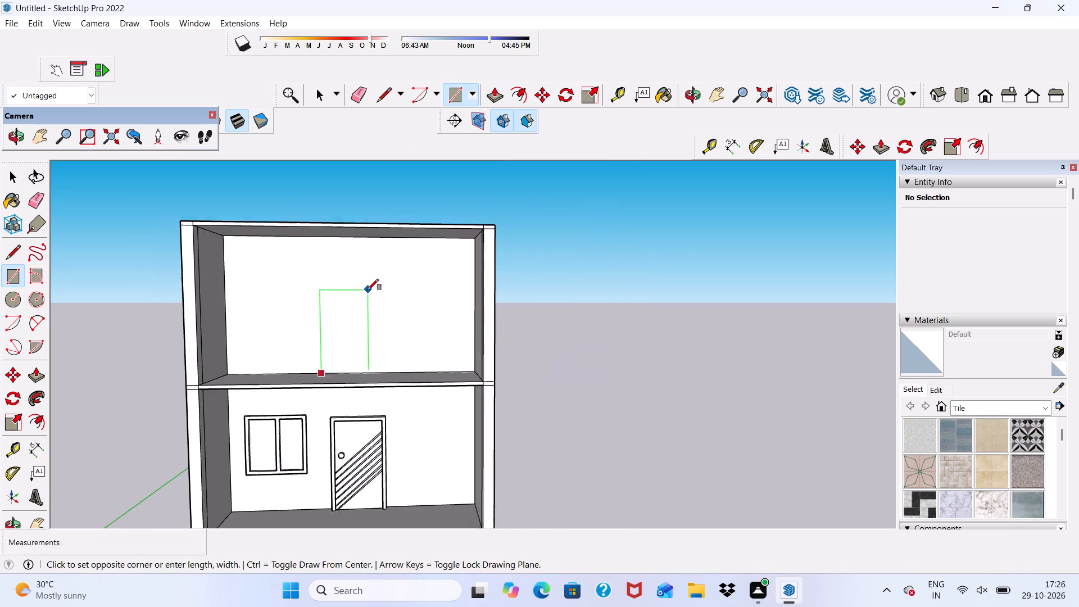
pyautogui.scroll(-3, 368, 290)
pyautogui.scroll(7, 374, 255)
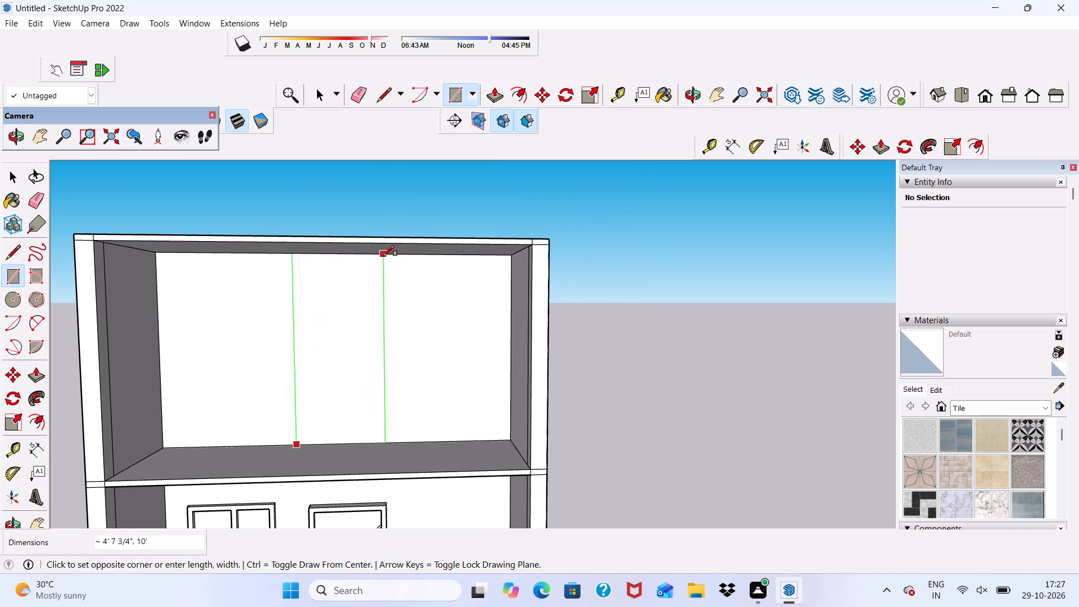
pyautogui.scroll(1, 383, 256)
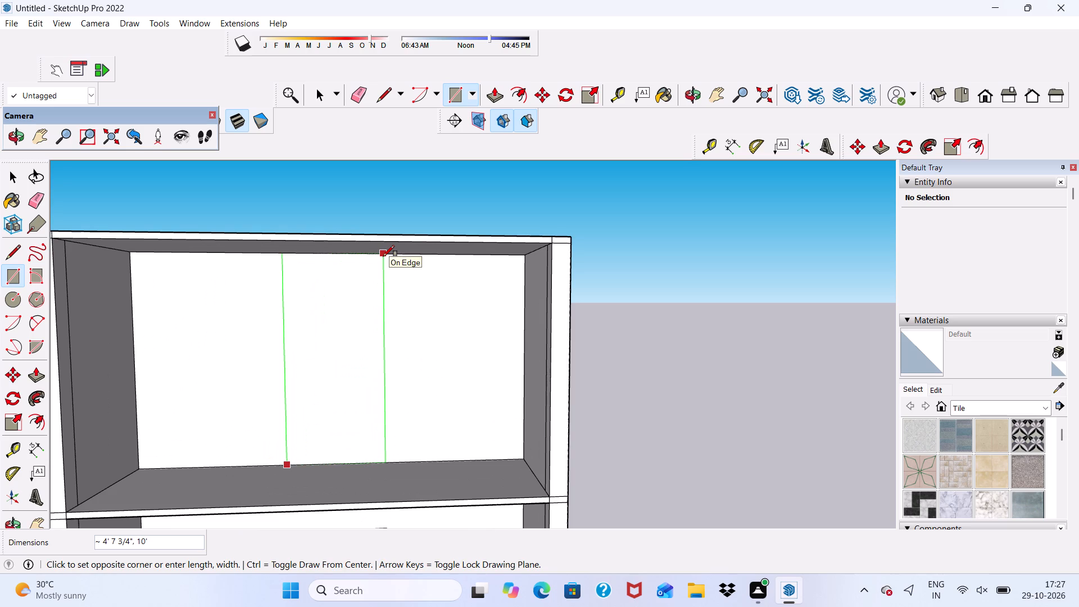
pyautogui.press('4')
pyautogui.write("',7")
pyautogui.press("'")
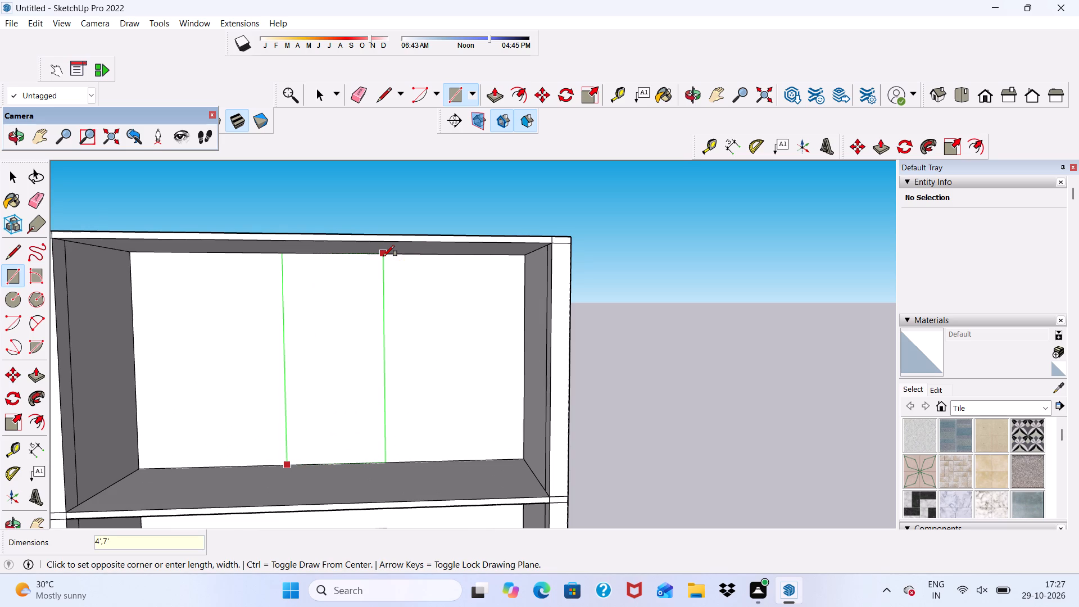
pyautogui.press('Return')
pyautogui.scroll(-3, 384, 302)
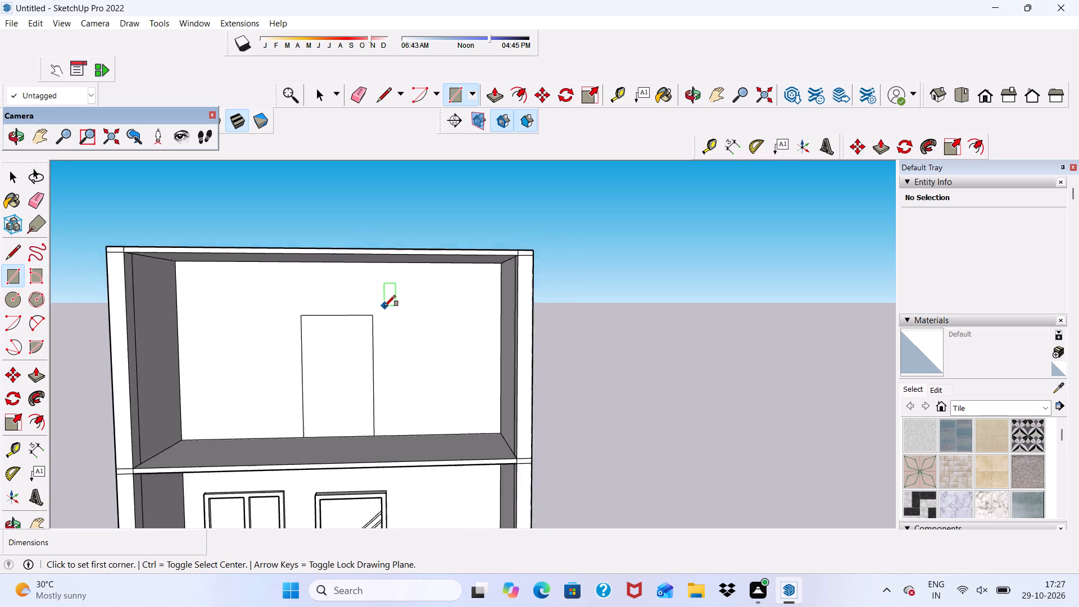
pyautogui.scroll(-7, 384, 306)
pyautogui.press('space')
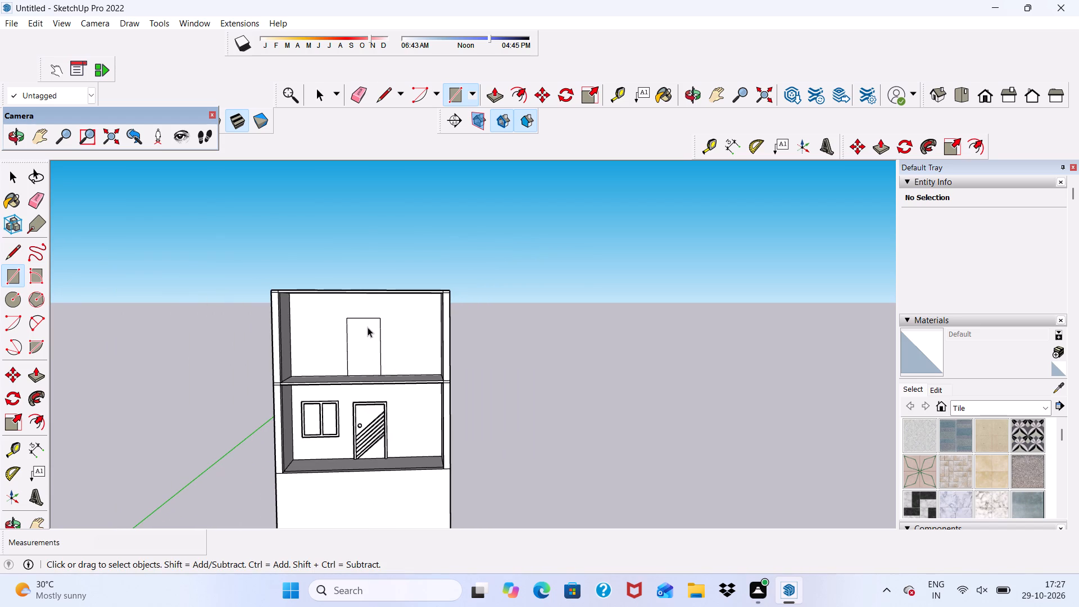
# Push/Pull the upper room's door rectangle 3" out from the back wall.
pyautogui.scroll(5, 368, 343)
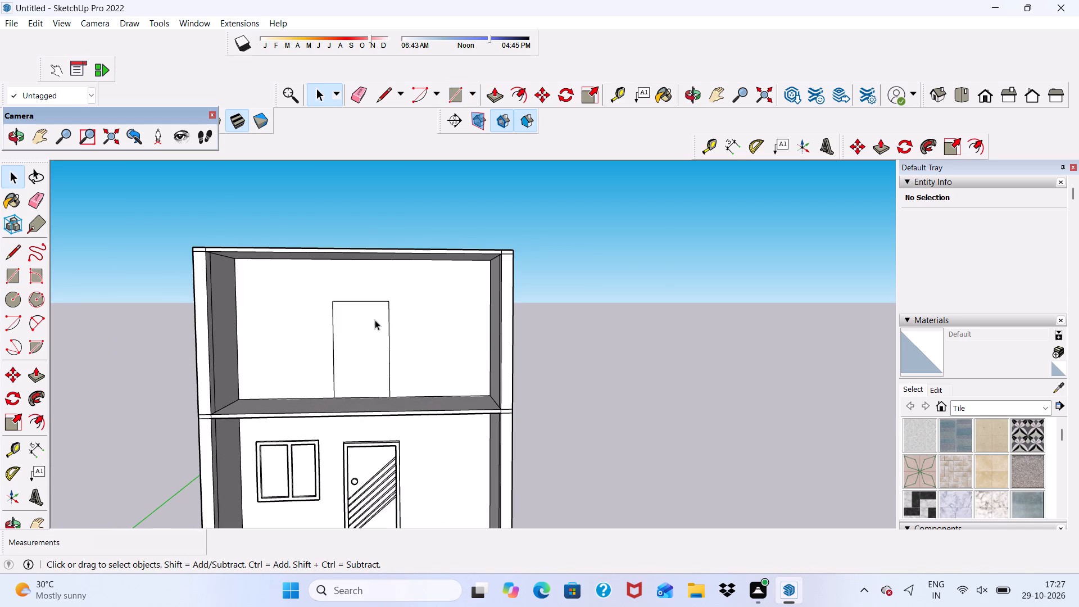
pyautogui.scroll(6, 376, 315)
pyautogui.scroll(-6, 376, 315)
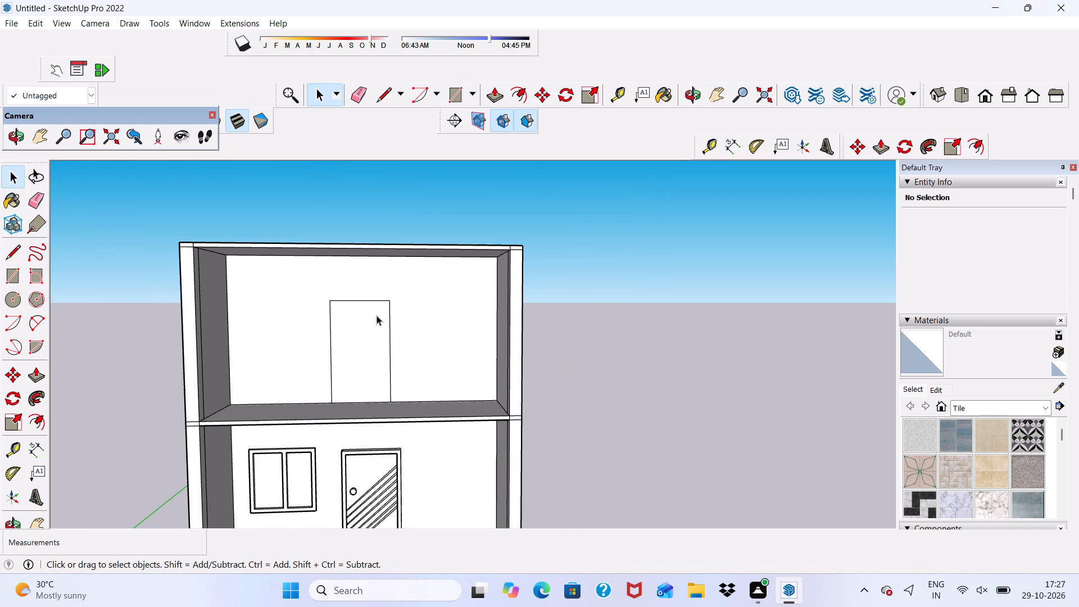
pyautogui.click(380, 321)
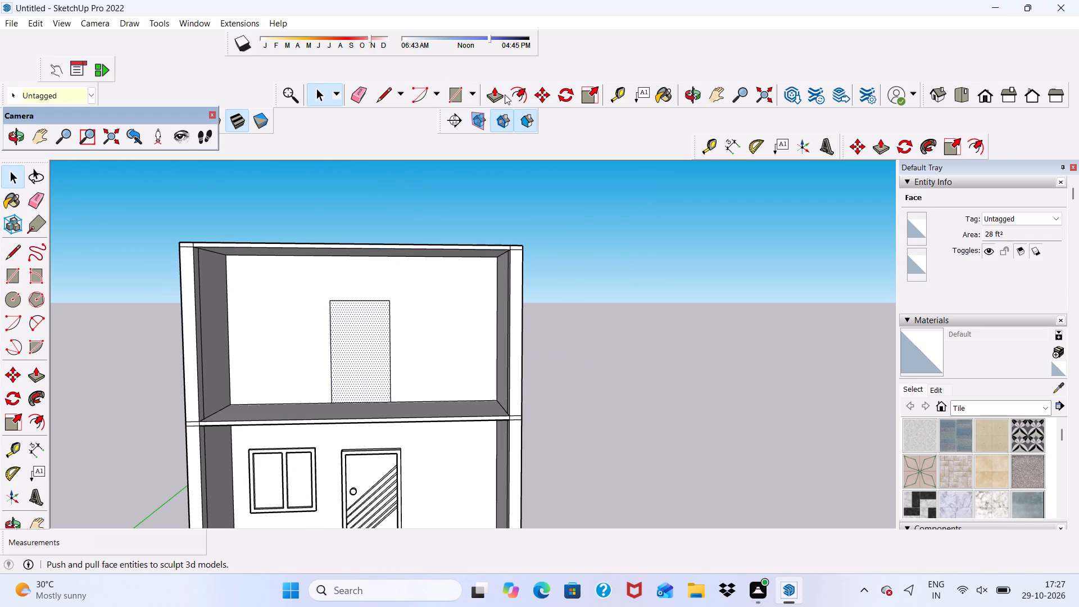
pyautogui.click(494, 98)
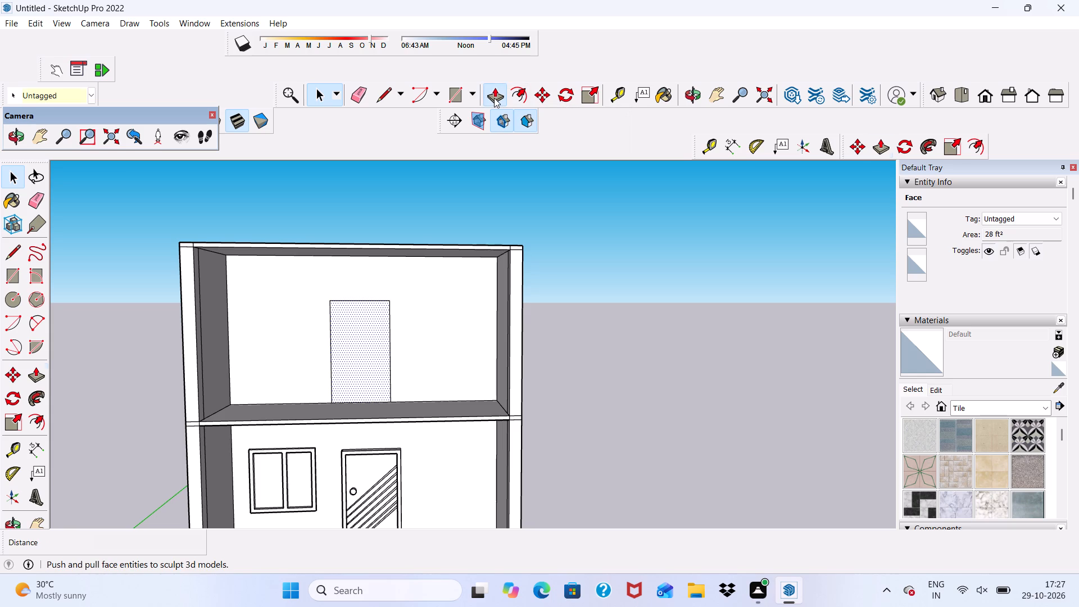
pyautogui.click(364, 339)
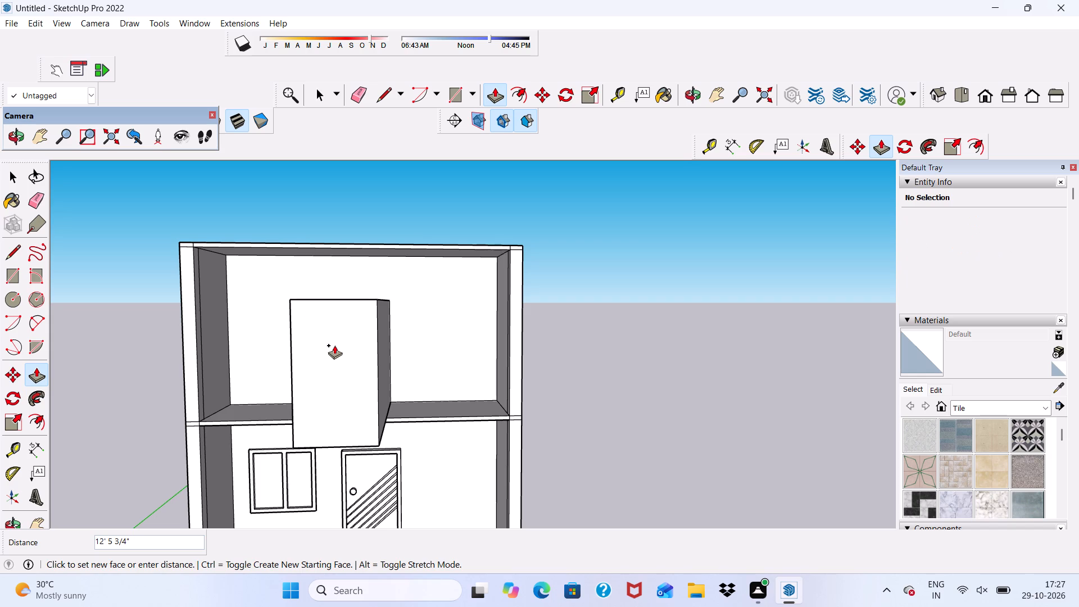
pyautogui.press('3')
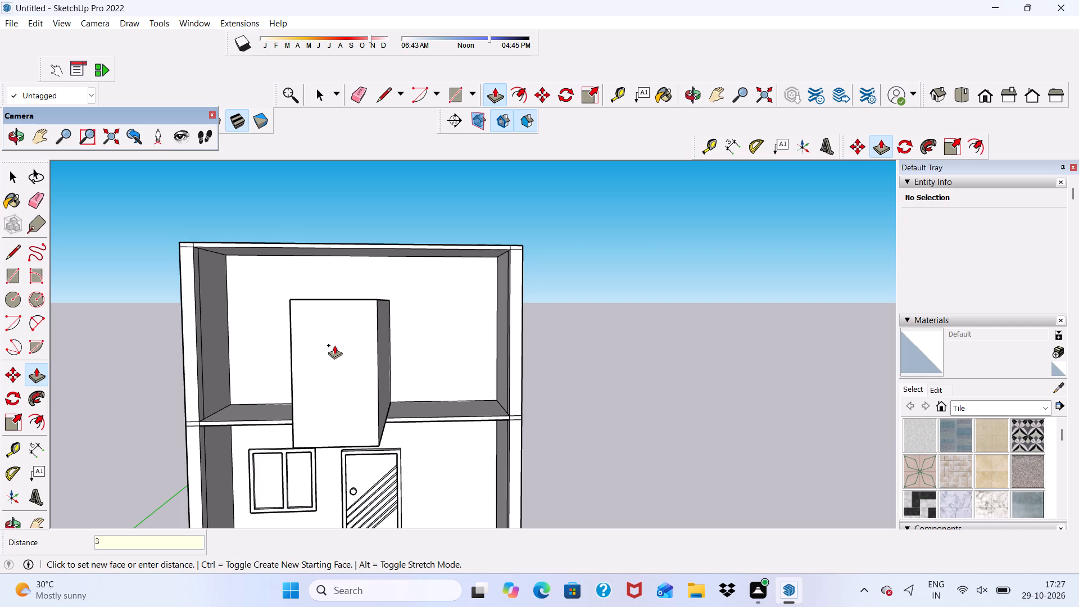
pyautogui.hotkey('shift', '"')
pyautogui.press('Return')
pyautogui.scroll(-3, 337, 336)
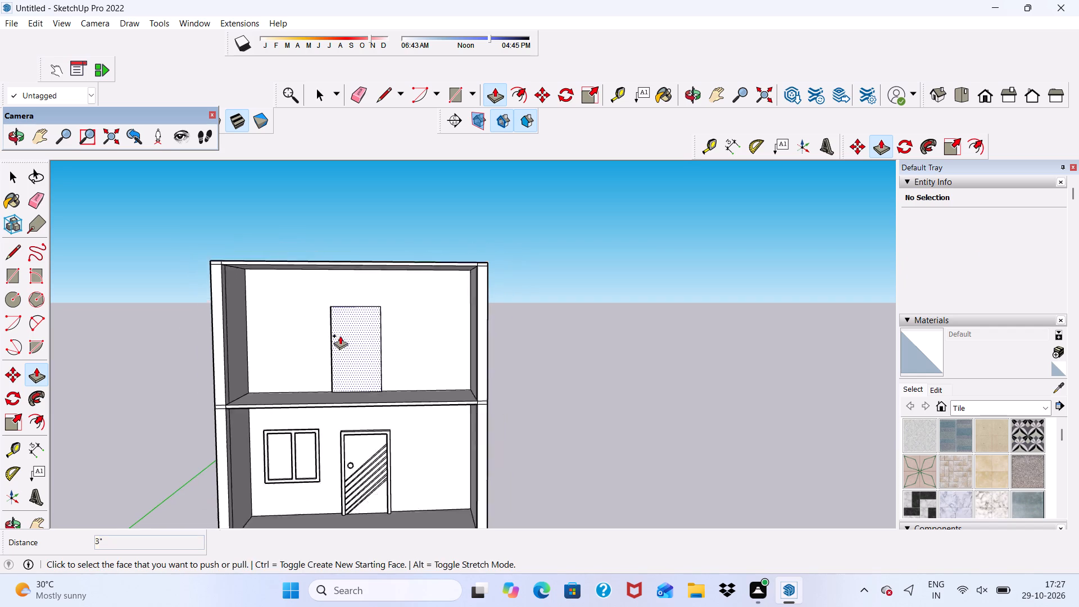
pyautogui.scroll(-3, 340, 336)
pyautogui.press('space')
# Erase the two short stray lines crossing the roof slab's edge on the building's side wall.
pyautogui.scroll(5, 549, 374)
pyautogui.scroll(-4, 550, 374)
pyautogui.moveTo(542, 370); pyautogui.dragTo(412, 432, button='middle')
pyautogui.scroll(5, 388, 305)
pyautogui.scroll(6, 429, 242)
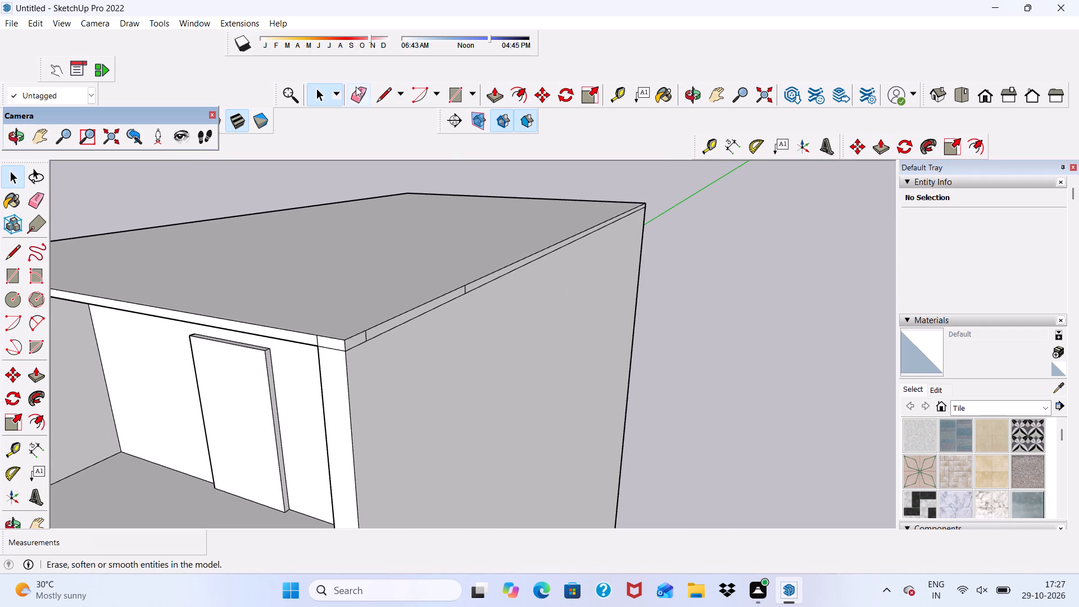
pyautogui.click(356, 87)
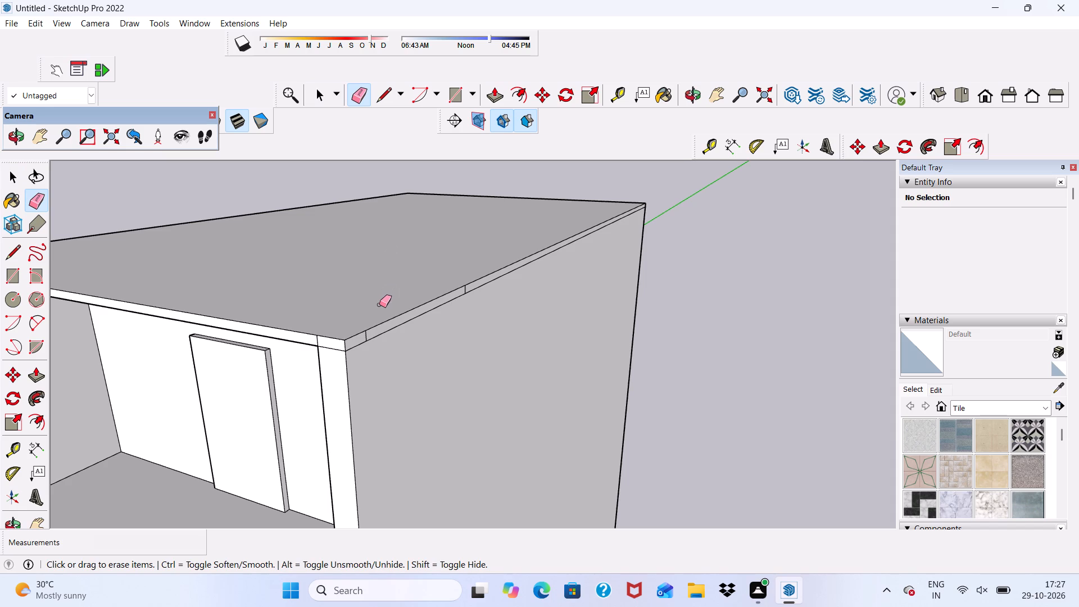
pyautogui.scroll(4, 419, 318)
pyautogui.scroll(5, 368, 331)
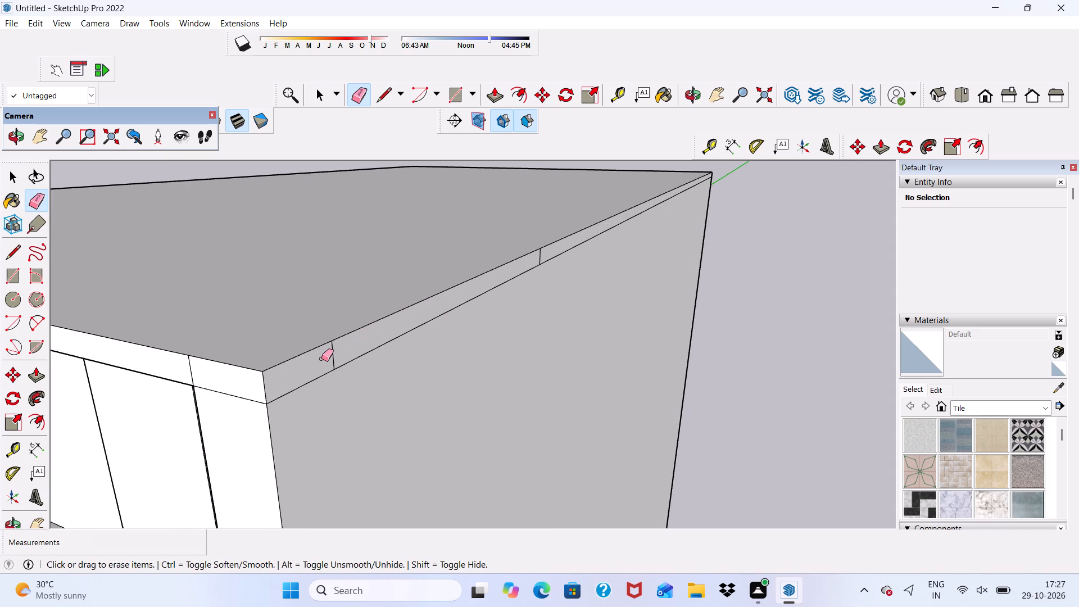
pyautogui.moveTo(321, 359); pyautogui.dragTo(350, 354)
pyautogui.scroll(-5, 445, 323)
pyautogui.scroll(-1, 522, 296)
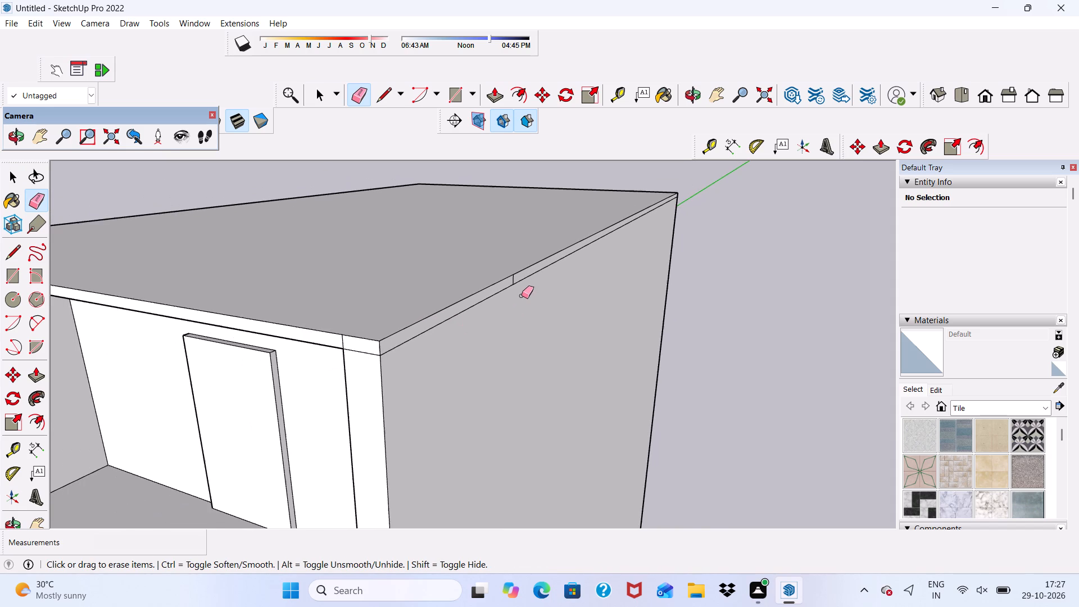
pyautogui.moveTo(522, 296); pyautogui.dragTo(431, 331, button='middle')
pyautogui.scroll(5, 430, 331)
pyautogui.moveTo(459, 303); pyautogui.dragTo(494, 291)
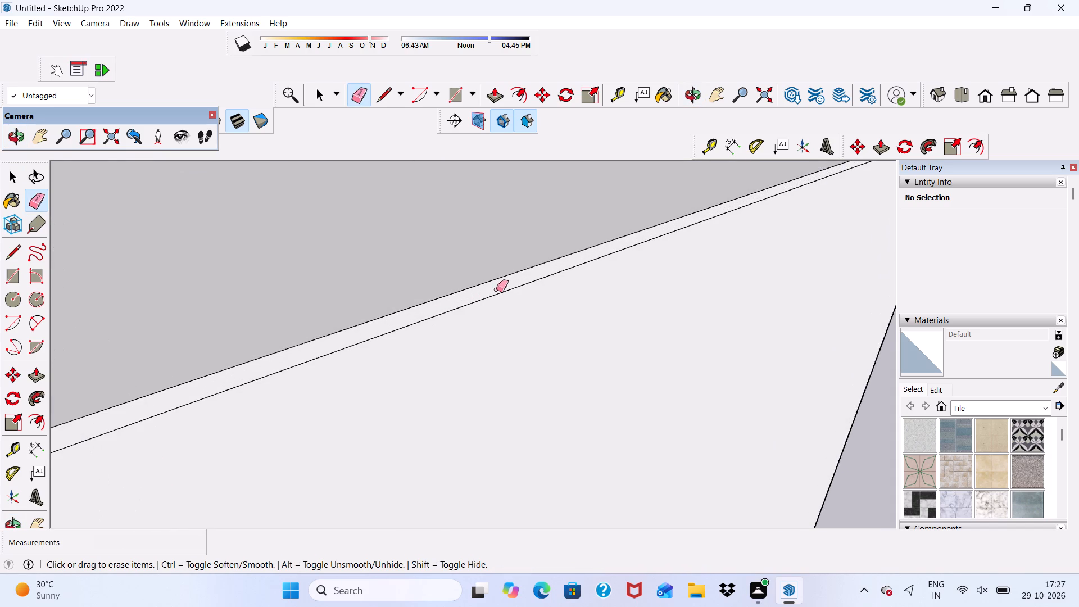
pyautogui.scroll(-6, 485, 290)
pyautogui.scroll(-1, 251, 365)
pyautogui.moveTo(251, 365); pyautogui.dragTo(476, 296, button='middle')
pyautogui.press('space')
# Offset the outline of the upper room's door face 3" inward for the door frame.
pyautogui.scroll(-5, 511, 284)
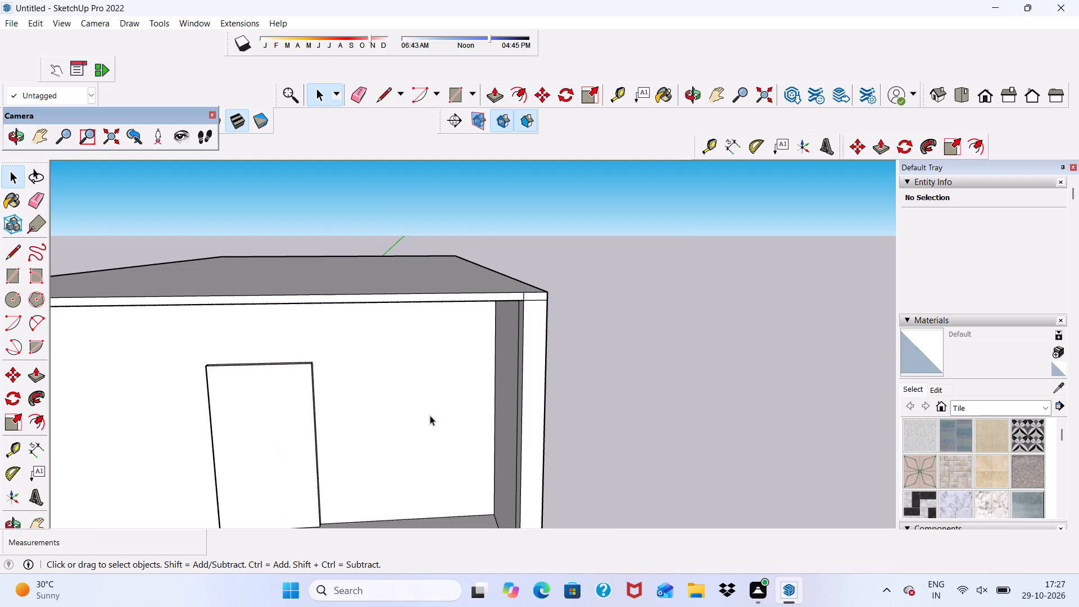
pyautogui.click(450, 93)
pyautogui.press('space')
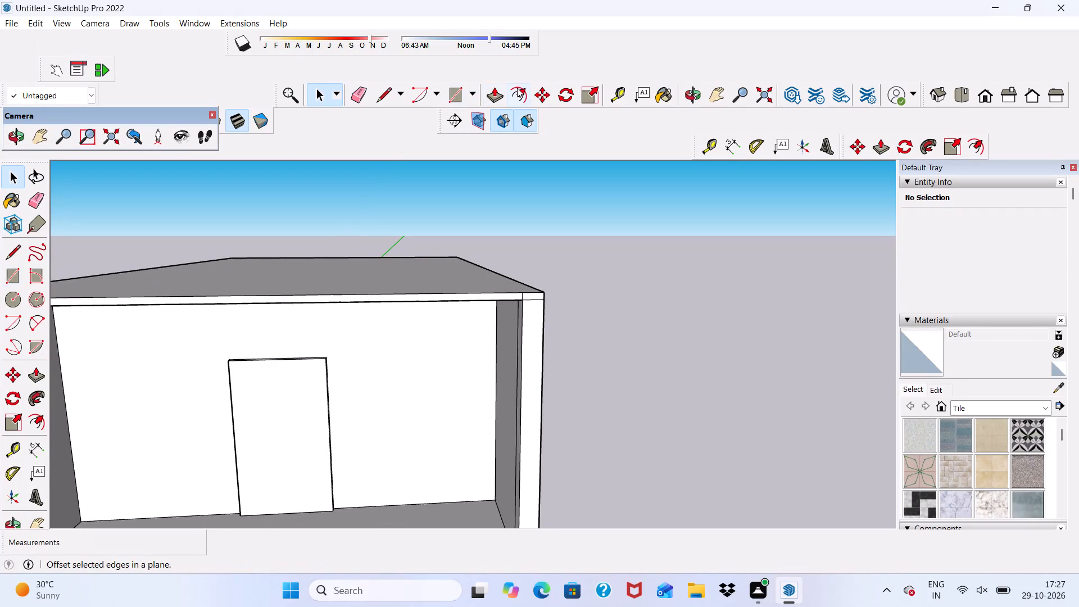
pyautogui.click(517, 88)
pyautogui.click(242, 419)
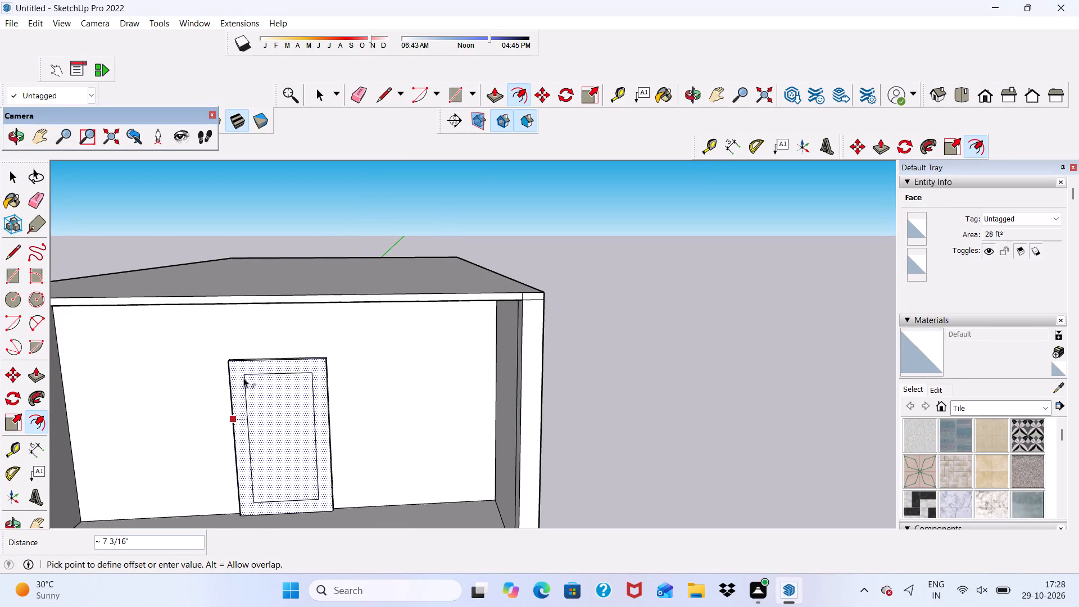
pyautogui.scroll(-6, 242, 338)
pyautogui.scroll(3, 247, 375)
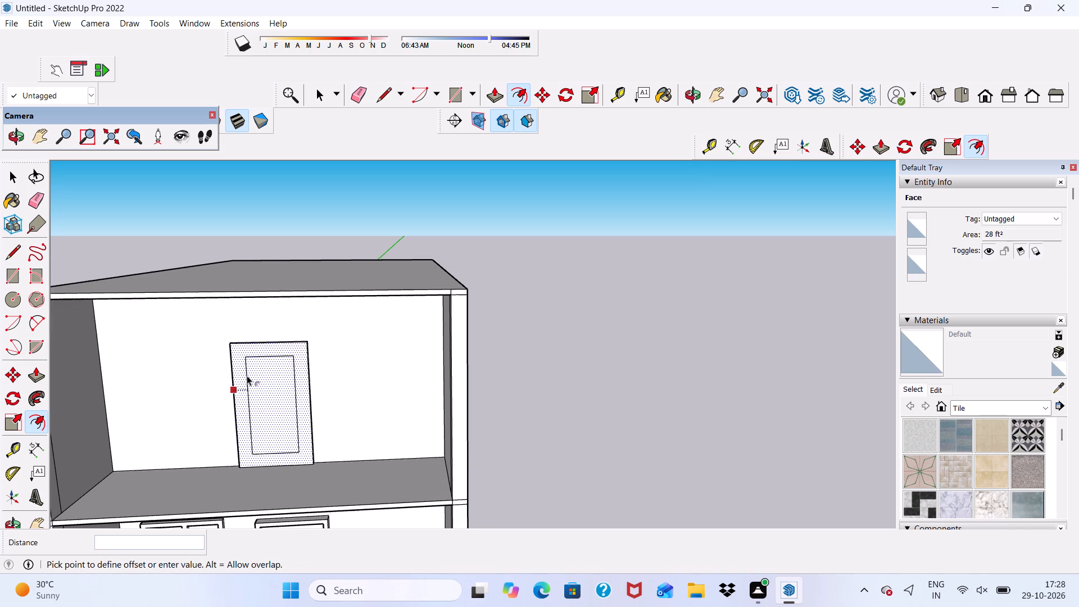
pyautogui.press('3')
pyautogui.hotkey('shift', '"')
pyautogui.press('Return')
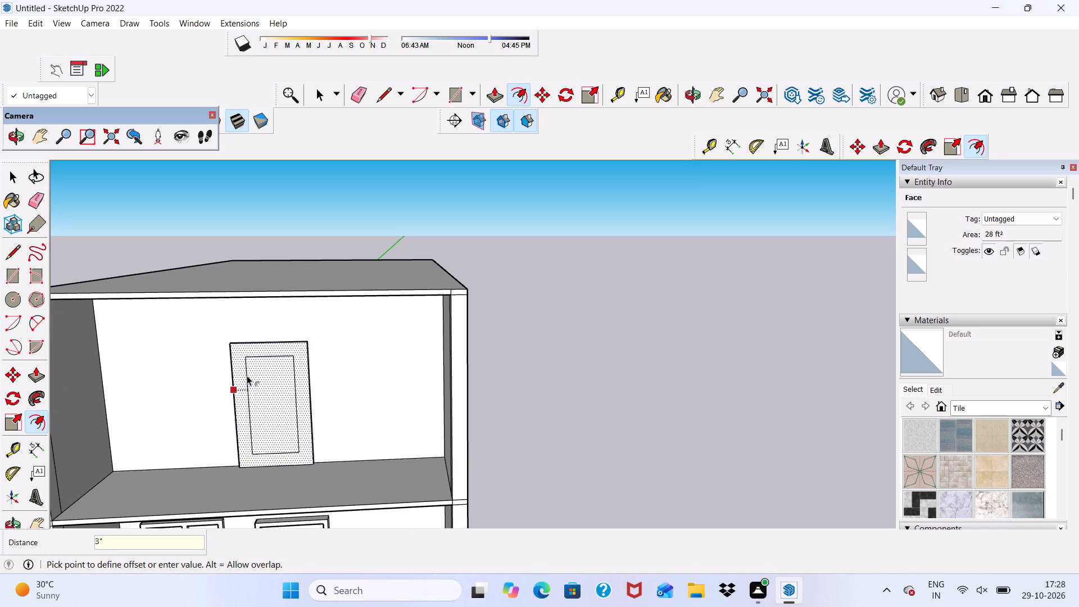
# Erase the bottom line of the inner offset outline on the upper room's door.
pyautogui.press('space')
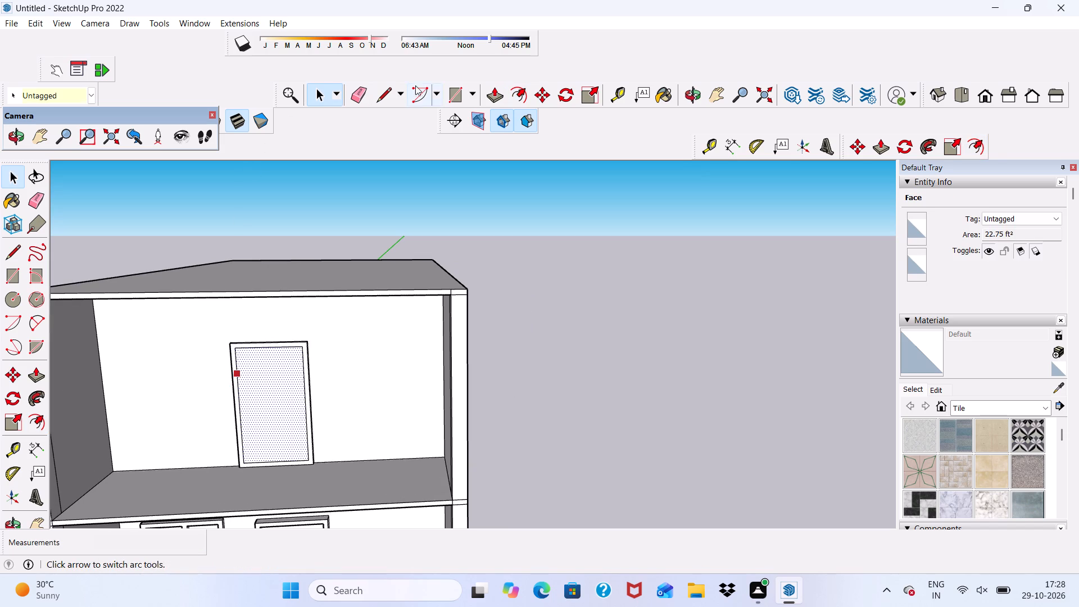
pyautogui.click(347, 93)
pyautogui.scroll(4, 253, 435)
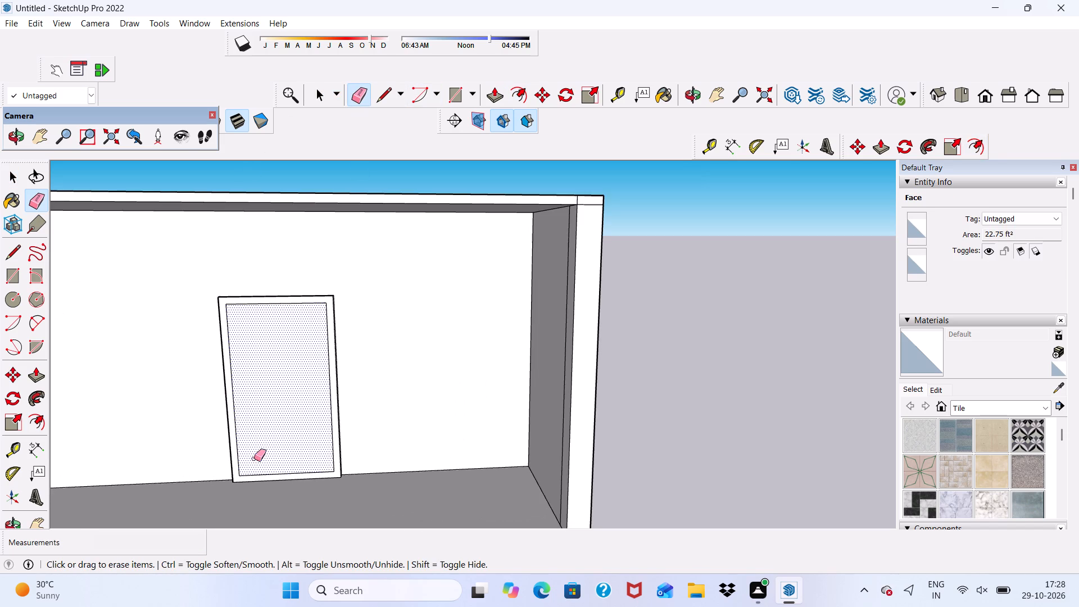
pyautogui.moveTo(256, 466); pyautogui.dragTo(259, 474)
pyautogui.press('space')
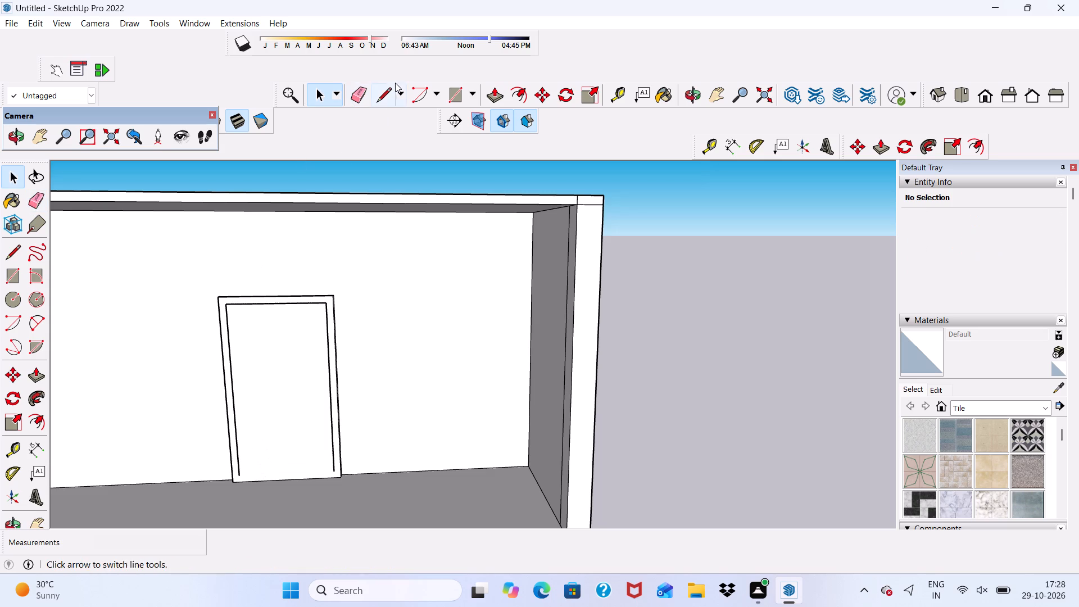
# Draw short lines extending both inner vertical edges of the upper door's frame down to the floor edge.
pyautogui.click(383, 88)
pyautogui.scroll(-6, 388, 249)
pyautogui.scroll(6, 278, 510)
pyautogui.scroll(2, 282, 418)
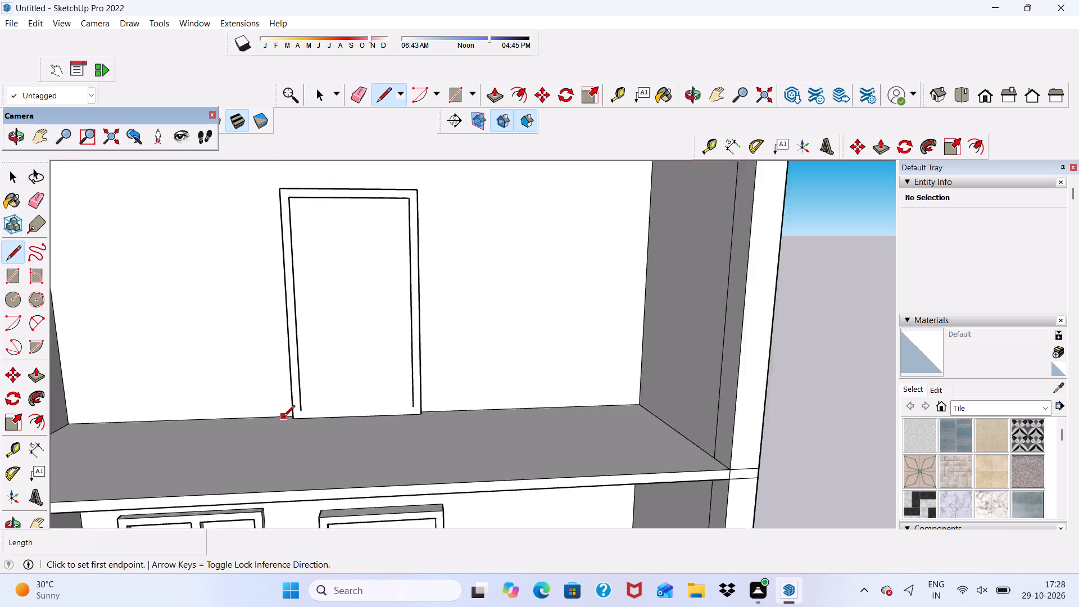
pyautogui.scroll(8, 283, 418)
pyautogui.click(309, 406)
pyautogui.scroll(4, 318, 436)
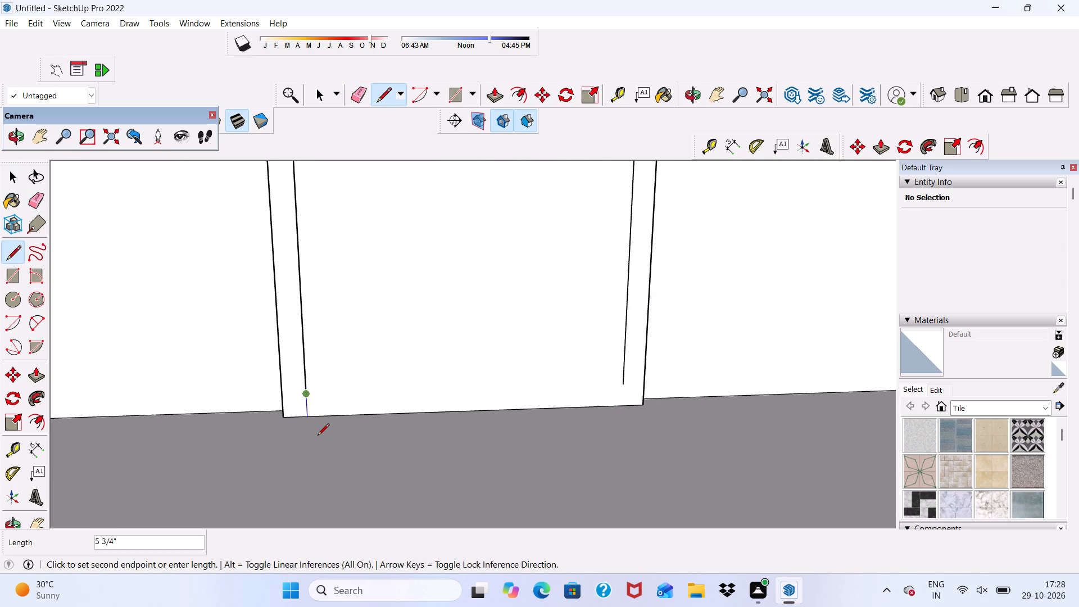
pyautogui.click(308, 415)
pyautogui.scroll(-4, 310, 429)
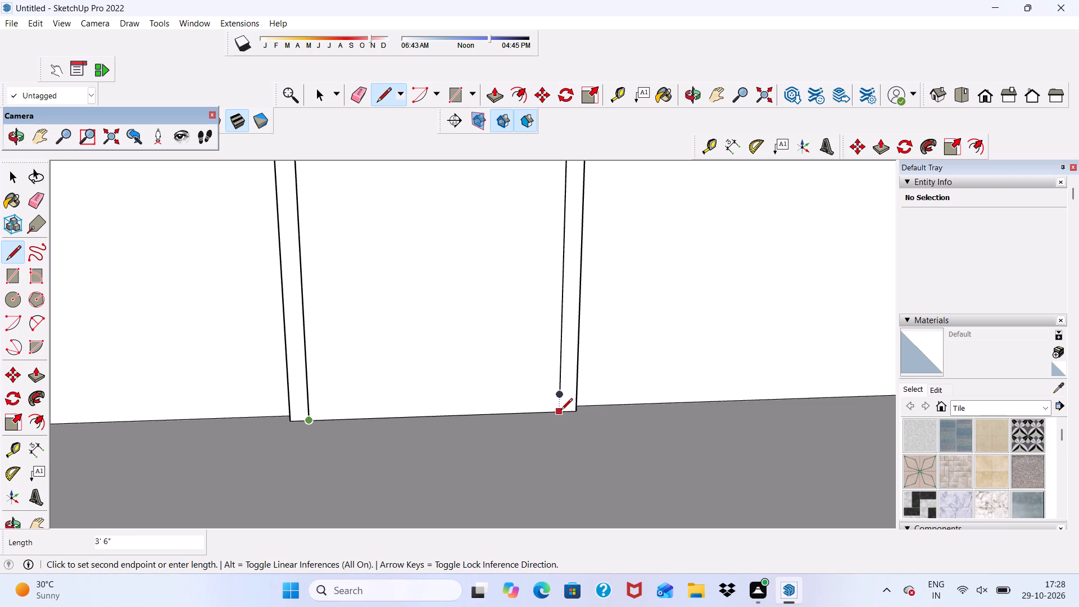
pyautogui.click(561, 411)
pyautogui.click(559, 397)
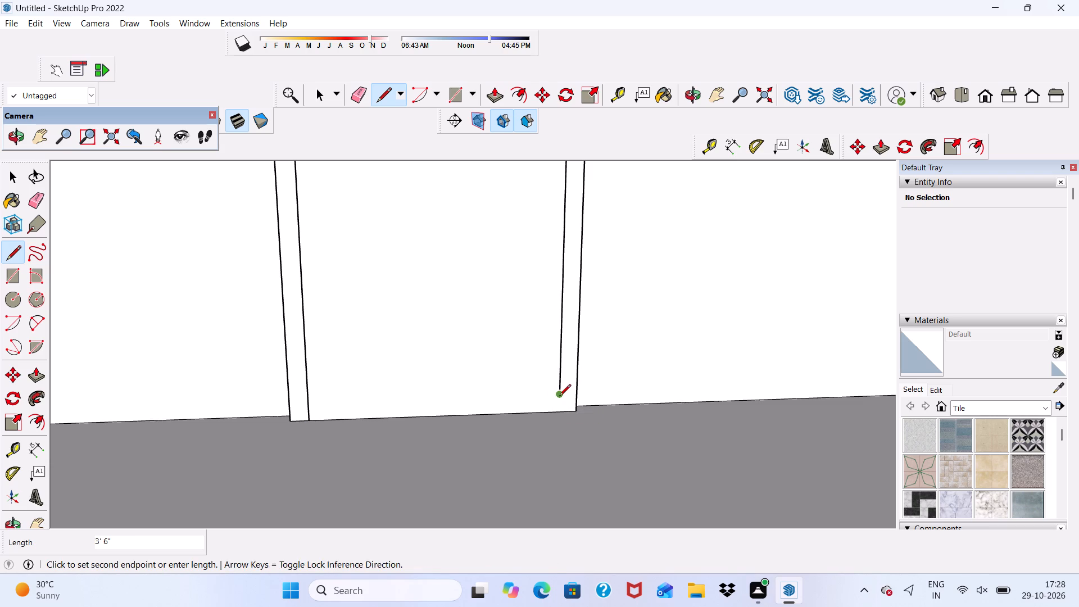
pyautogui.click(556, 417)
pyautogui.scroll(-11, 545, 356)
pyautogui.press('space')
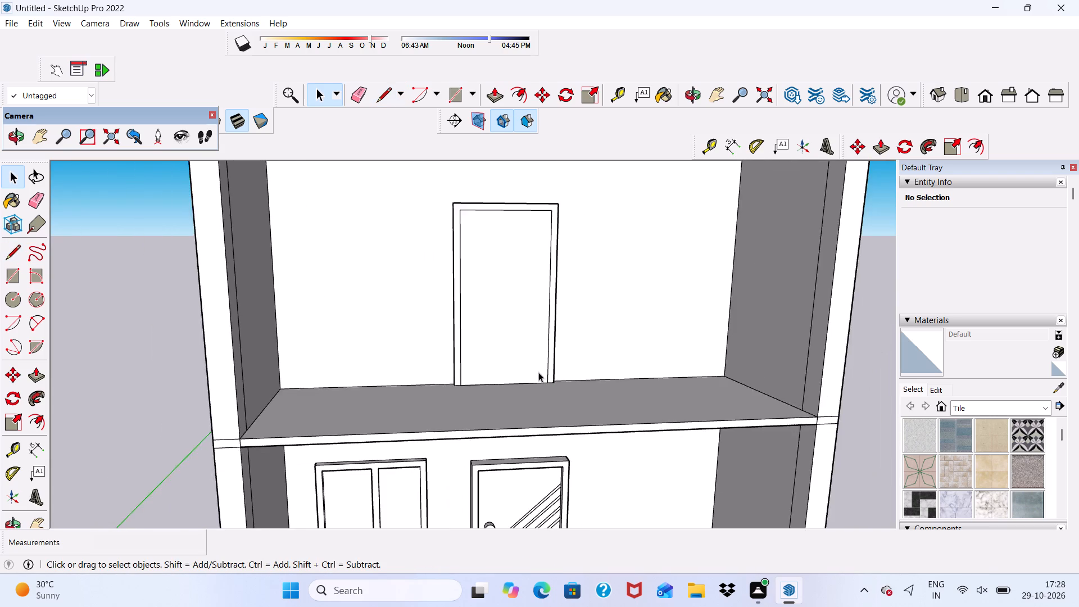
# Push/Pull the upper door's frame face 3" outward.
pyautogui.scroll(-12, 535, 373)
pyautogui.scroll(7, 529, 331)
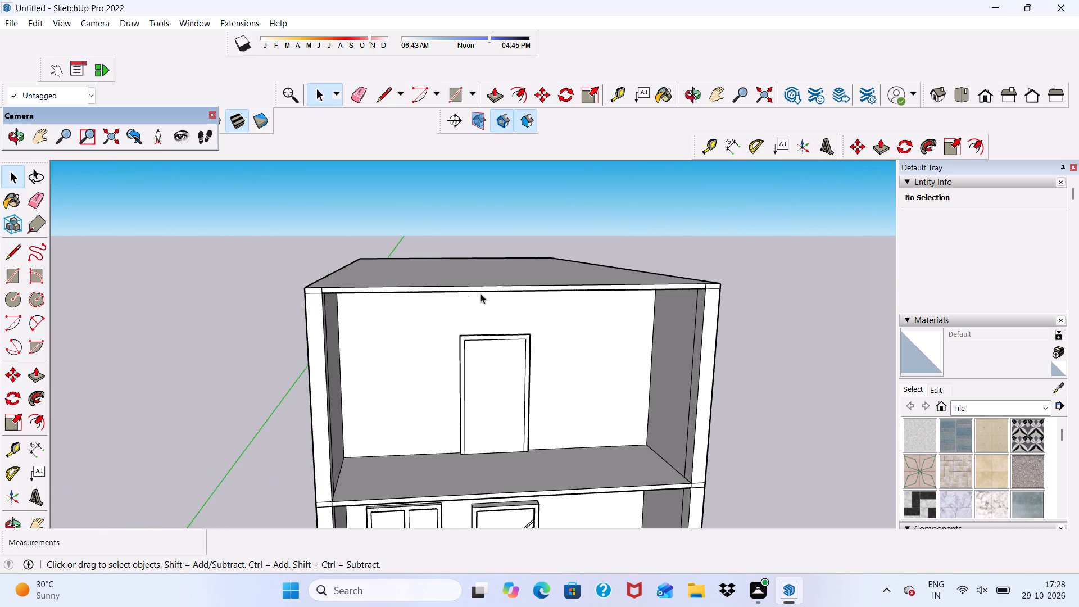
pyautogui.scroll(11, 469, 296)
pyautogui.scroll(2, 476, 387)
pyautogui.click(476, 387)
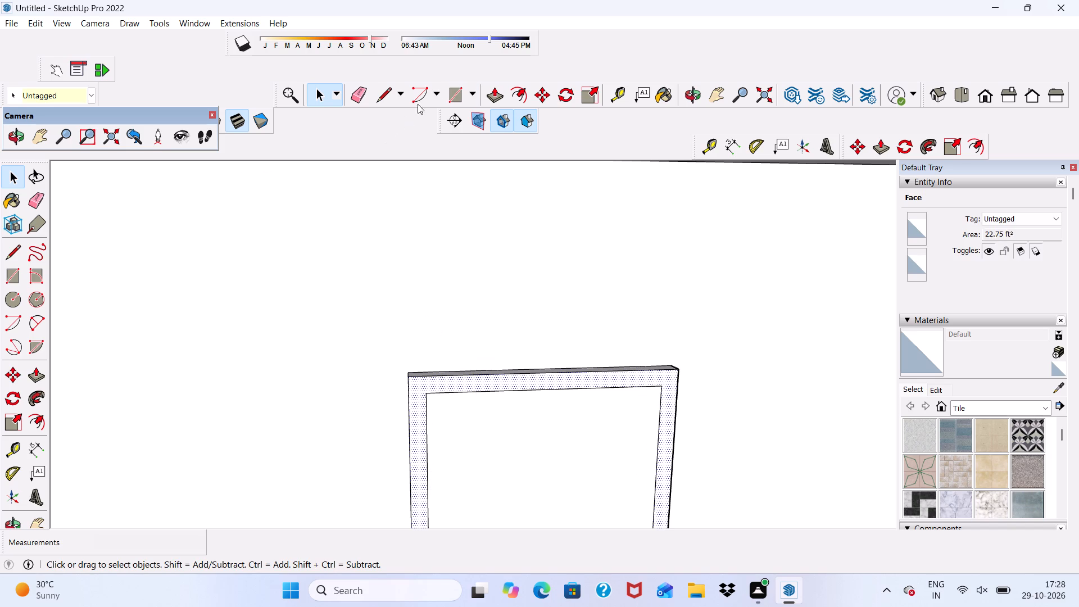
pyautogui.click(486, 94)
pyautogui.scroll(-5, 452, 328)
pyautogui.scroll(1, 443, 370)
pyautogui.click(439, 367)
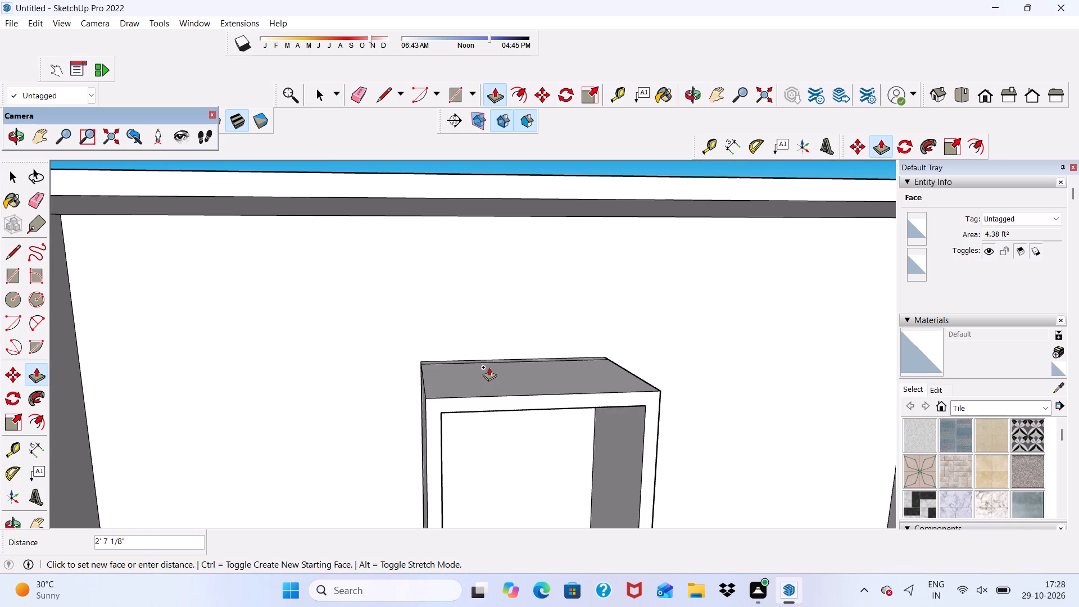
pyautogui.press('3')
pyautogui.hotkey('shift', '"')
pyautogui.press('Return')
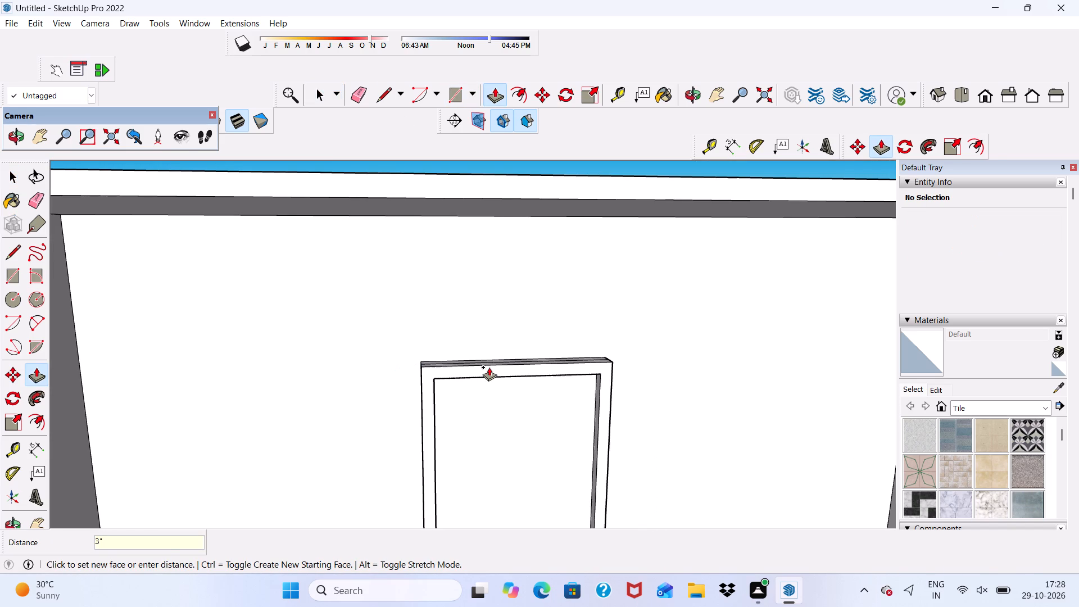
# Erase the leftover seam lines on the top and both outer sides of the upper door's frame.
pyautogui.press('space')
pyautogui.click(357, 100)
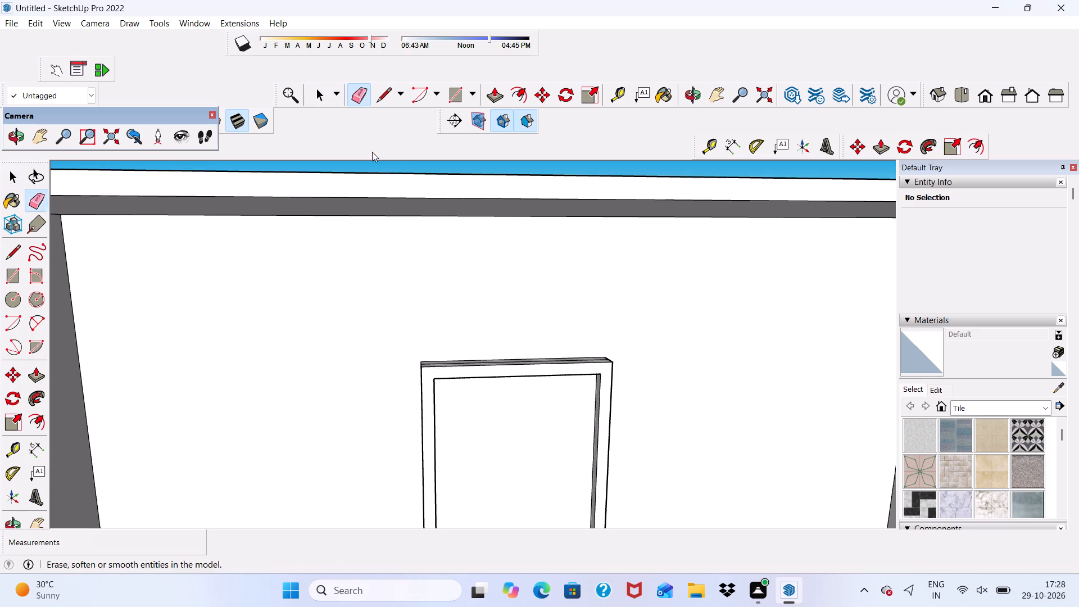
pyautogui.scroll(-4, 382, 184)
pyautogui.moveTo(414, 295); pyautogui.dragTo(429, 360, button='middle')
pyautogui.scroll(11, 429, 360)
pyautogui.click(429, 317)
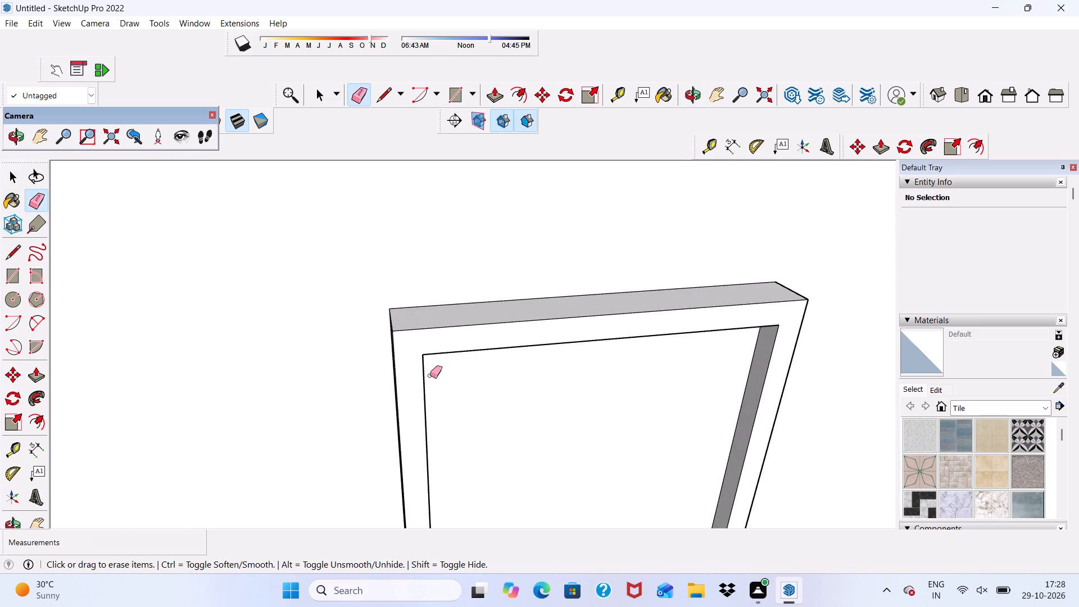
pyautogui.moveTo(430, 376); pyautogui.dragTo(584, 324, button='middle')
pyautogui.click(414, 367)
pyautogui.scroll(-2, 291, 345)
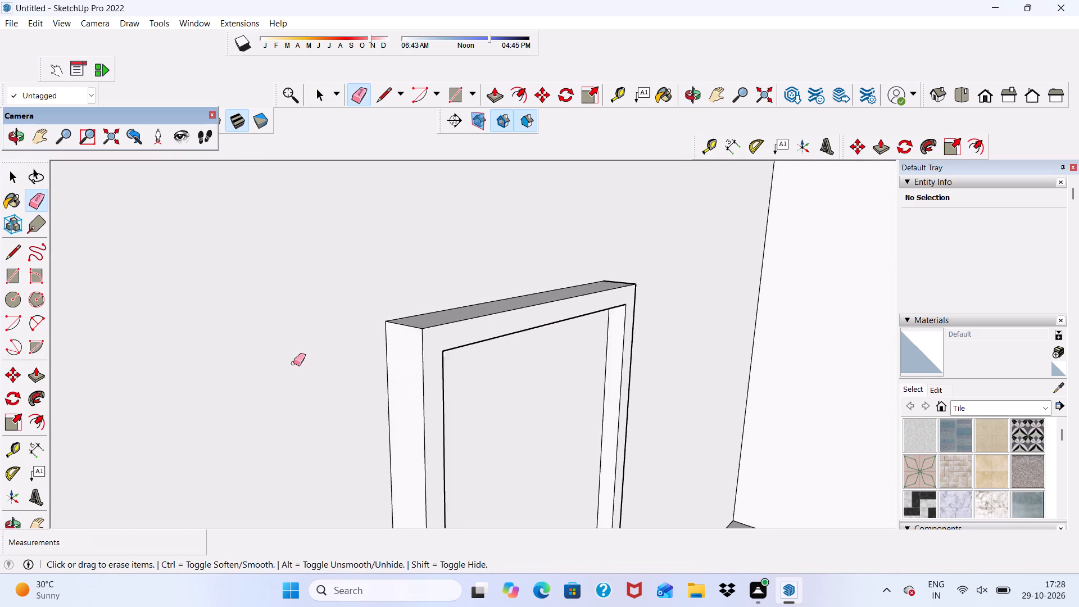
pyautogui.scroll(-7, 293, 363)
pyautogui.moveTo(487, 416); pyautogui.dragTo(148, 413, button='middle')
pyautogui.scroll(6, 374, 441)
pyautogui.moveTo(388, 425); pyautogui.dragTo(396, 424)
pyautogui.scroll(-8, 390, 295)
pyautogui.press('space')
# Erase the short stray lines near the floor on the inner sides of both upper door frame jambs.
pyautogui.moveTo(301, 348); pyautogui.dragTo(405, 354, button='middle')
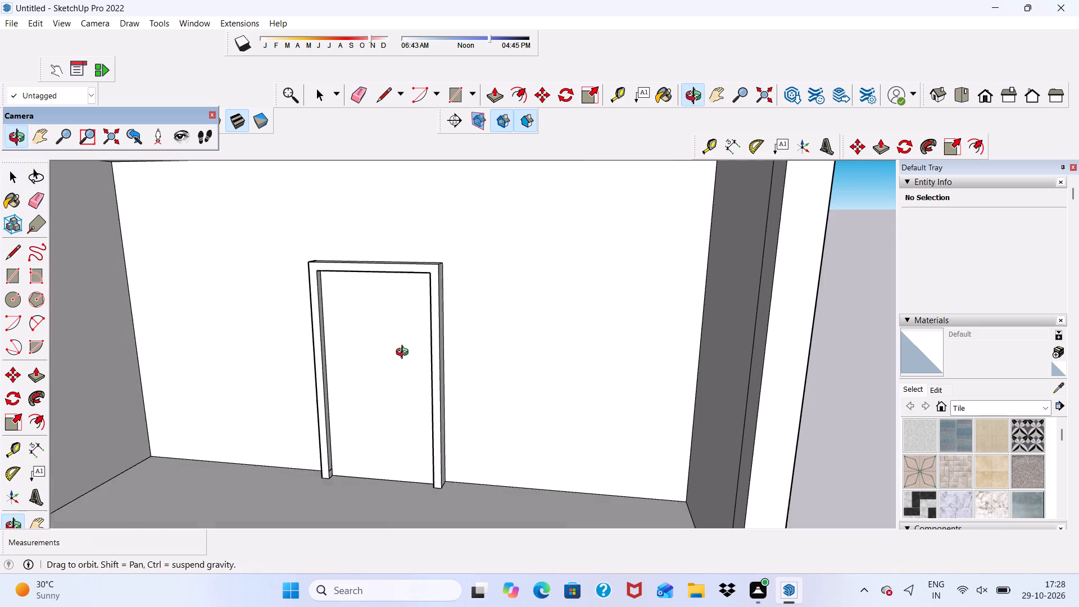
pyautogui.moveTo(405, 354); pyautogui.dragTo(406, 354, button='middle')
pyautogui.click(357, 92)
pyautogui.scroll(-1, 402, 446)
pyautogui.moveTo(402, 455); pyautogui.dragTo(290, 434, button='middle')
pyautogui.scroll(20, 331, 489)
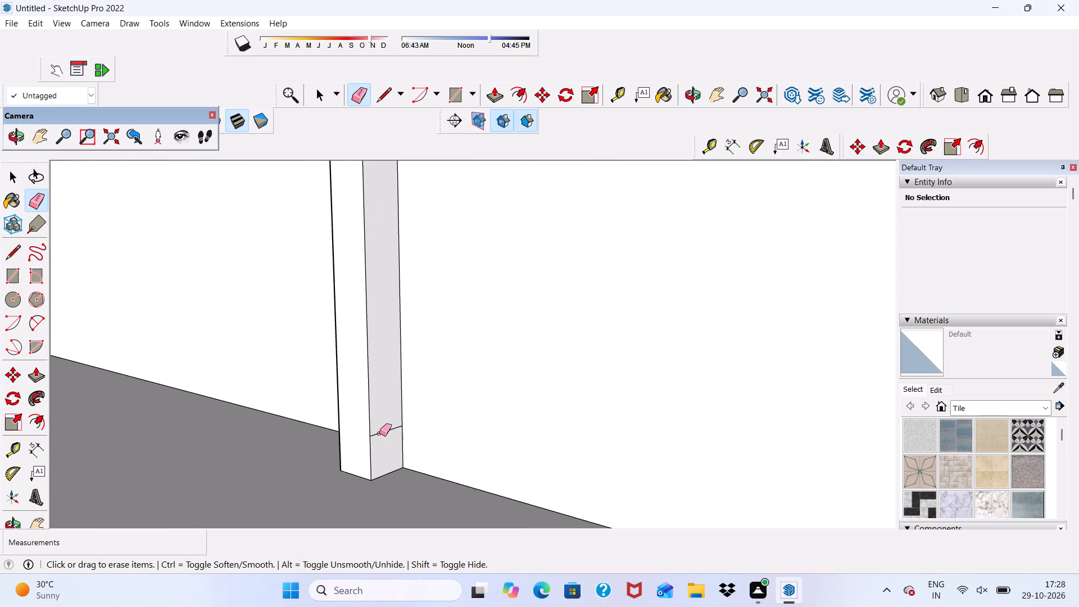
pyautogui.click(379, 433)
pyautogui.scroll(-7, 379, 433)
pyautogui.moveTo(315, 449); pyautogui.dragTo(523, 418, button='middle')
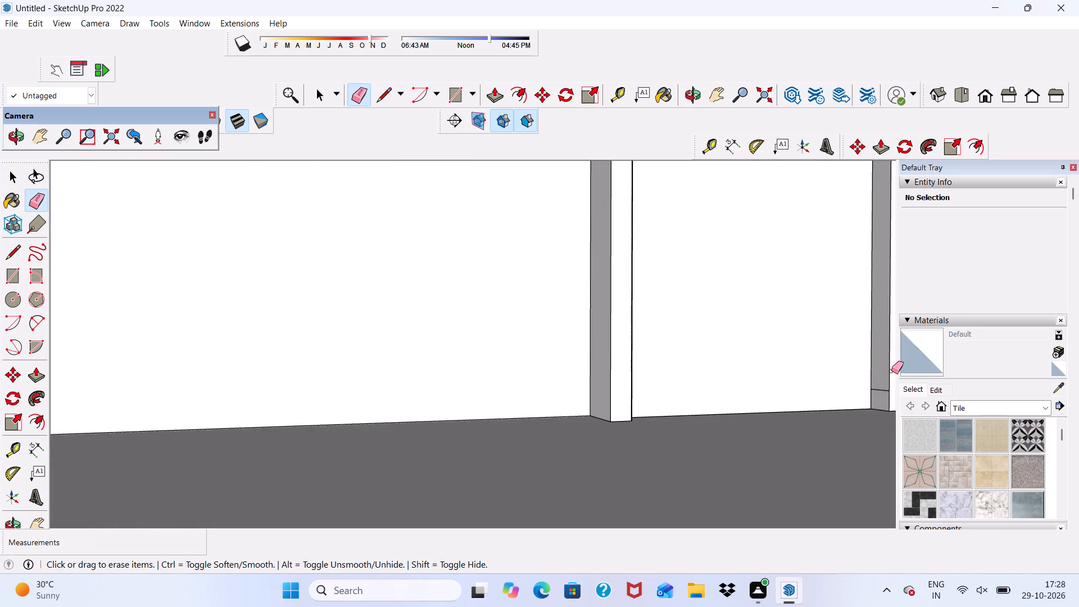
pyautogui.scroll(5, 885, 371)
pyautogui.scroll(-10, 404, 369)
pyautogui.scroll(13, 618, 384)
pyautogui.moveTo(604, 367); pyautogui.dragTo(595, 384)
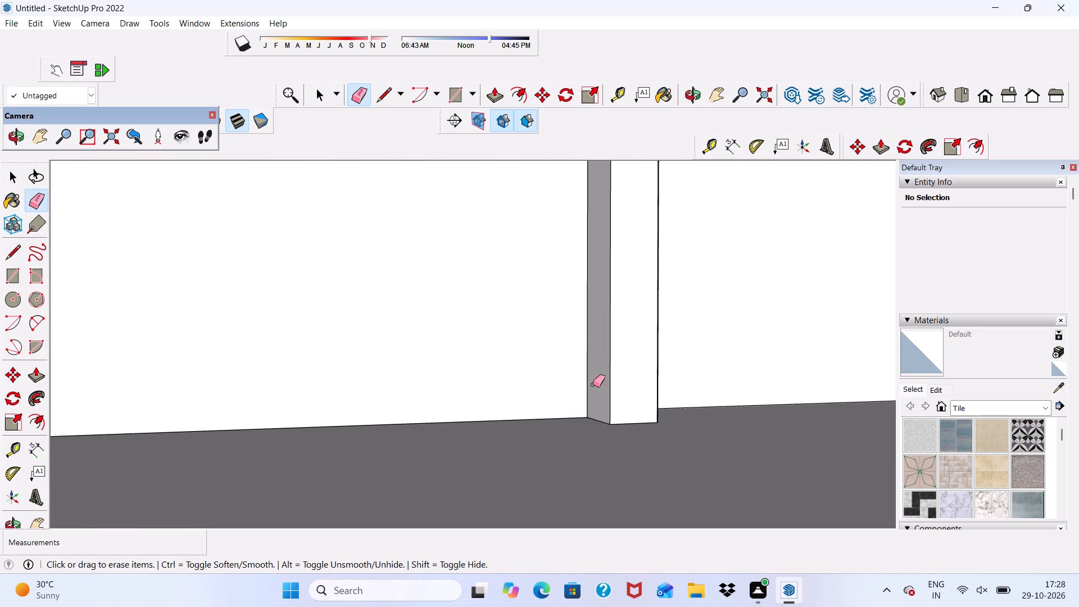
pyautogui.scroll(-7, 574, 340)
pyautogui.press('space')
# Draw a doorknob circle of about 2 7/8" radius on the upper door panel, near its left frame jamb.
pyautogui.scroll(-17, 607, 374)
pyautogui.scroll(-2, 484, 297)
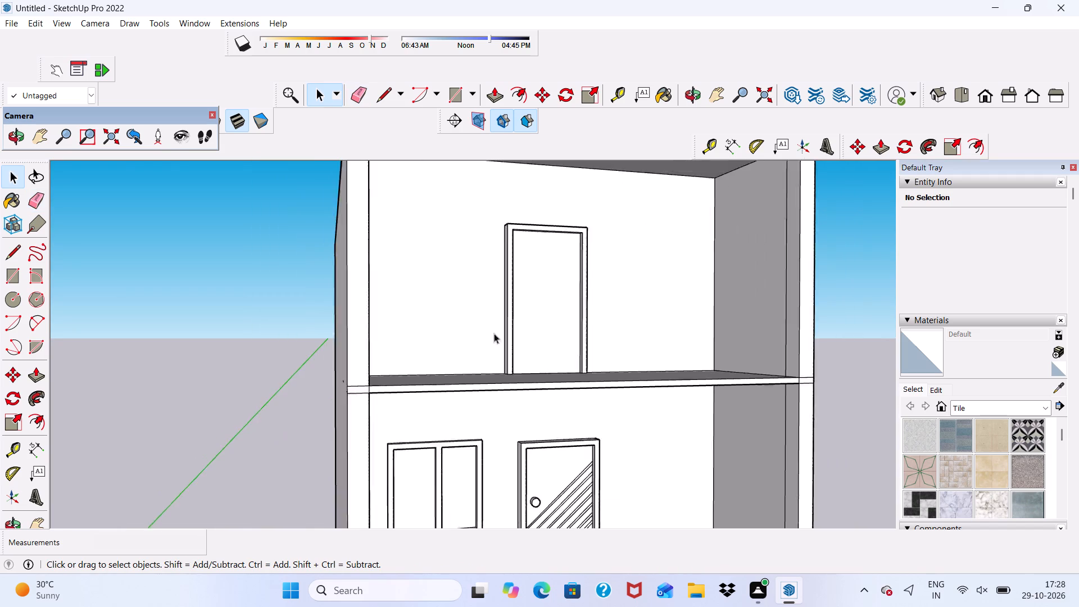
pyautogui.scroll(-2, 494, 333)
pyautogui.scroll(1, 604, 379)
pyautogui.moveTo(604, 379); pyautogui.dragTo(540, 439, button='middle')
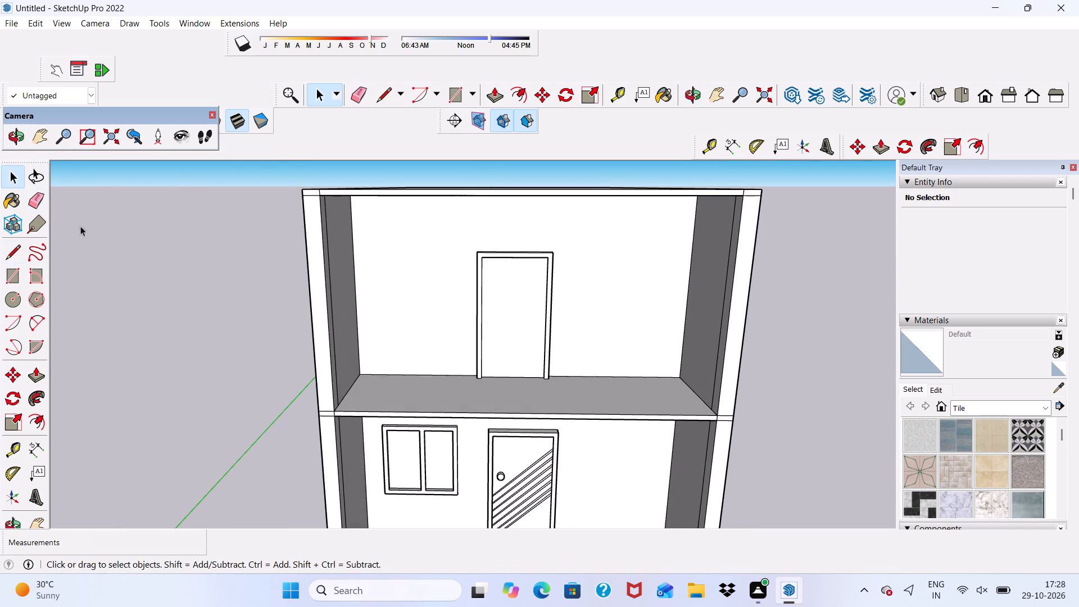
pyautogui.click(17, 293)
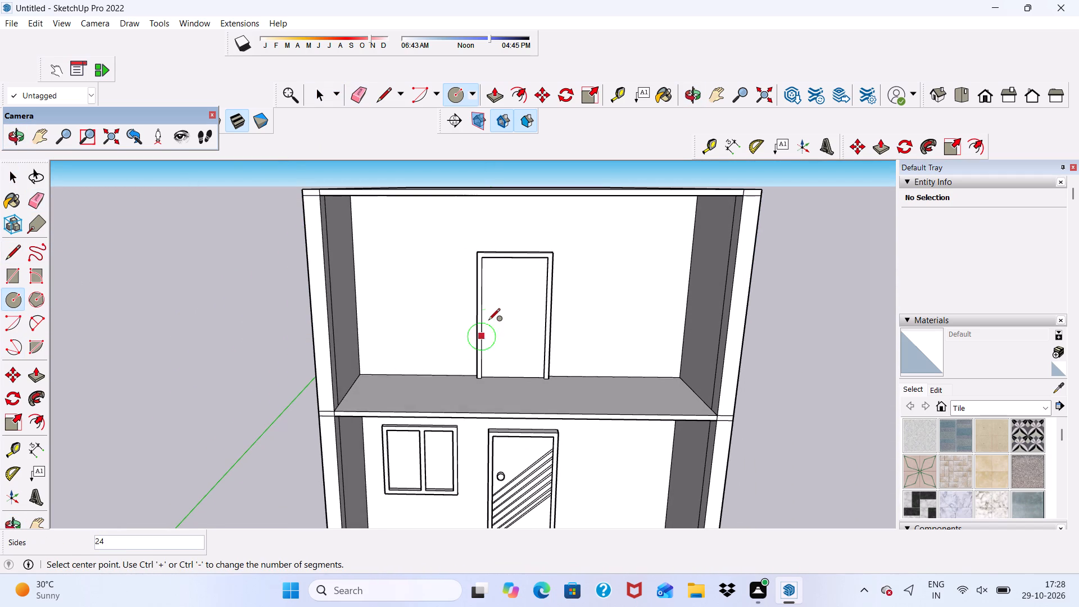
pyautogui.scroll(4, 488, 319)
pyautogui.moveTo(488, 319); pyautogui.dragTo(475, 330, button='middle')
pyautogui.scroll(5, 546, 311)
pyautogui.scroll(5, 468, 287)
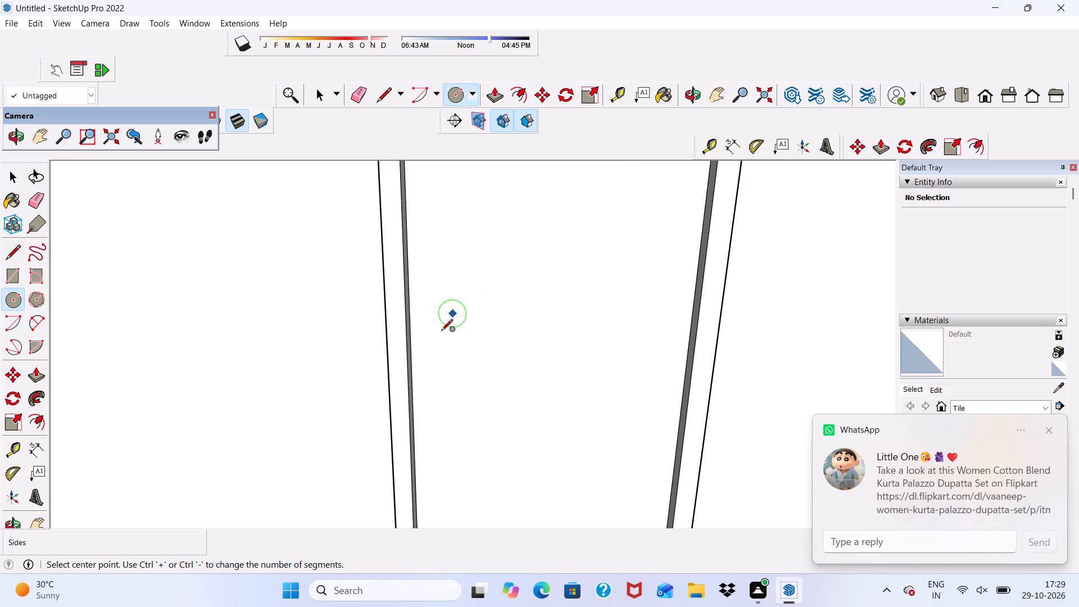
pyautogui.scroll(1, 441, 330)
pyautogui.scroll(-13, 443, 300)
pyautogui.scroll(2, 462, 323)
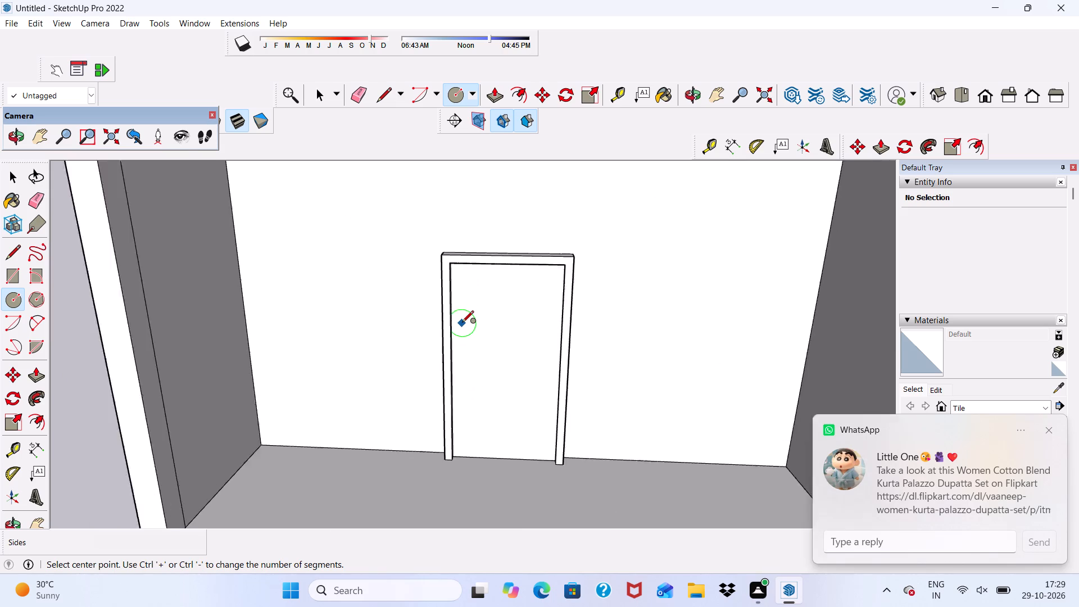
pyautogui.scroll(7, 462, 323)
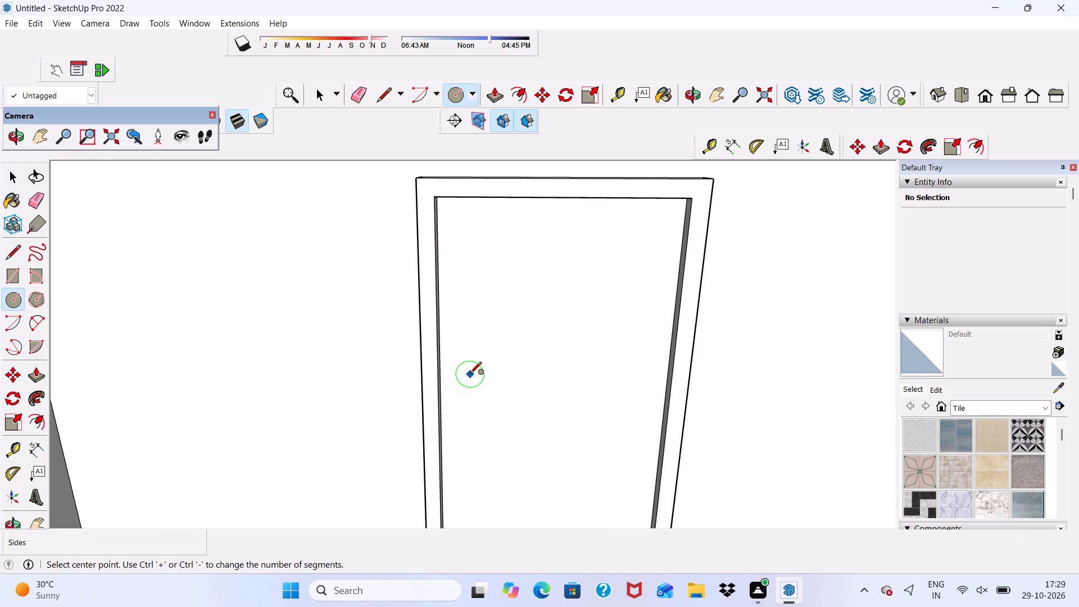
pyautogui.click(470, 374)
pyautogui.scroll(-2, 470, 364)
pyautogui.scroll(1, 470, 360)
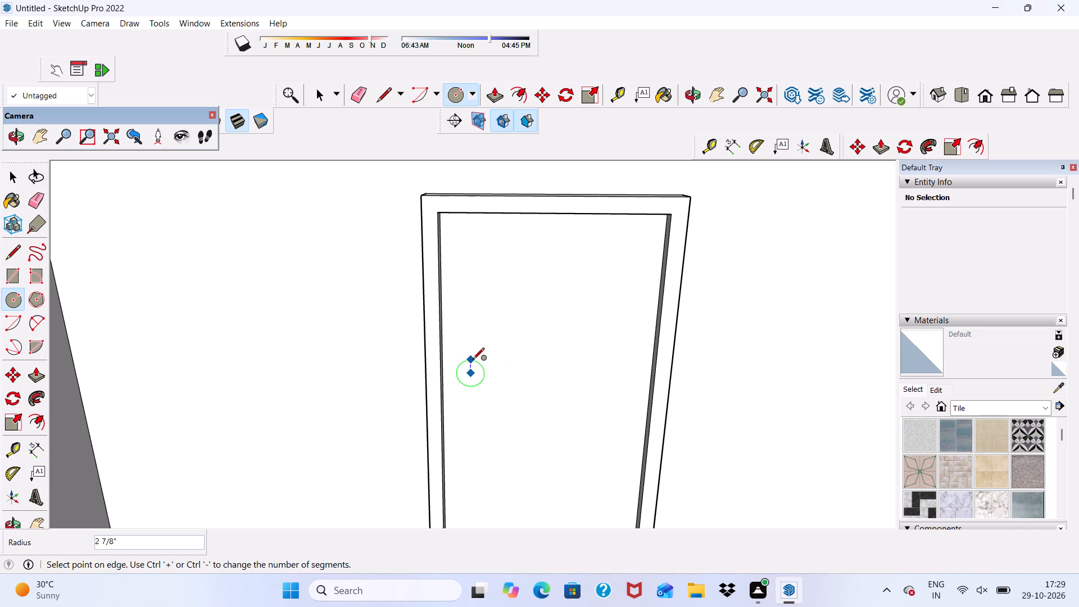
pyautogui.click(473, 360)
pyautogui.press('space')
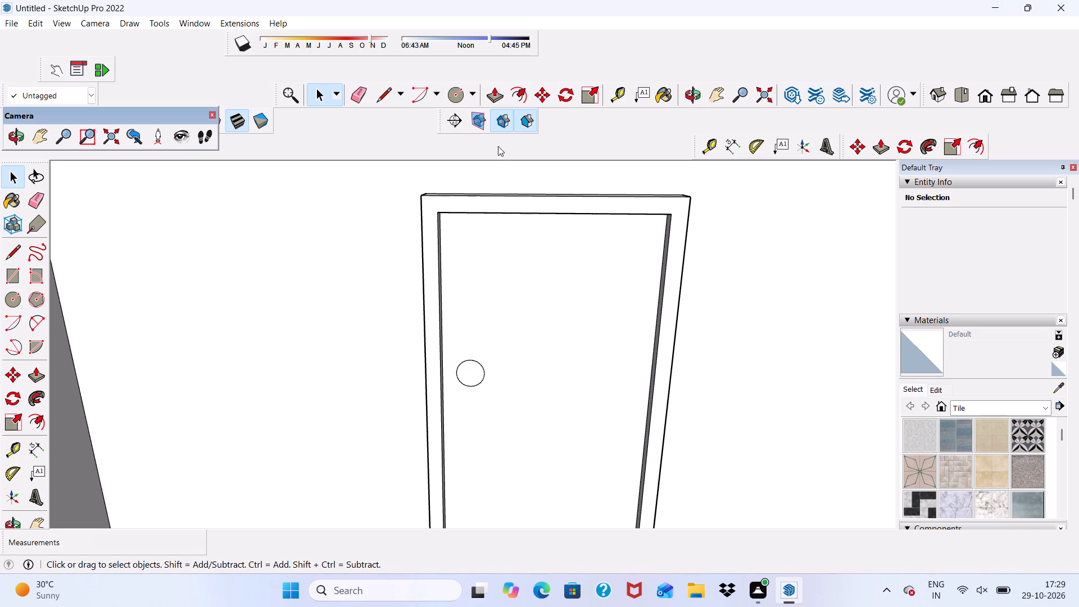
# Push/Pull the upper door's knob circle 3" outward.
pyautogui.scroll(-11, 491, 152)
pyautogui.moveTo(505, 370); pyautogui.dragTo(523, 289, button='middle')
pyautogui.scroll(-6, 512, 296)
pyautogui.scroll(-1, 525, 359)
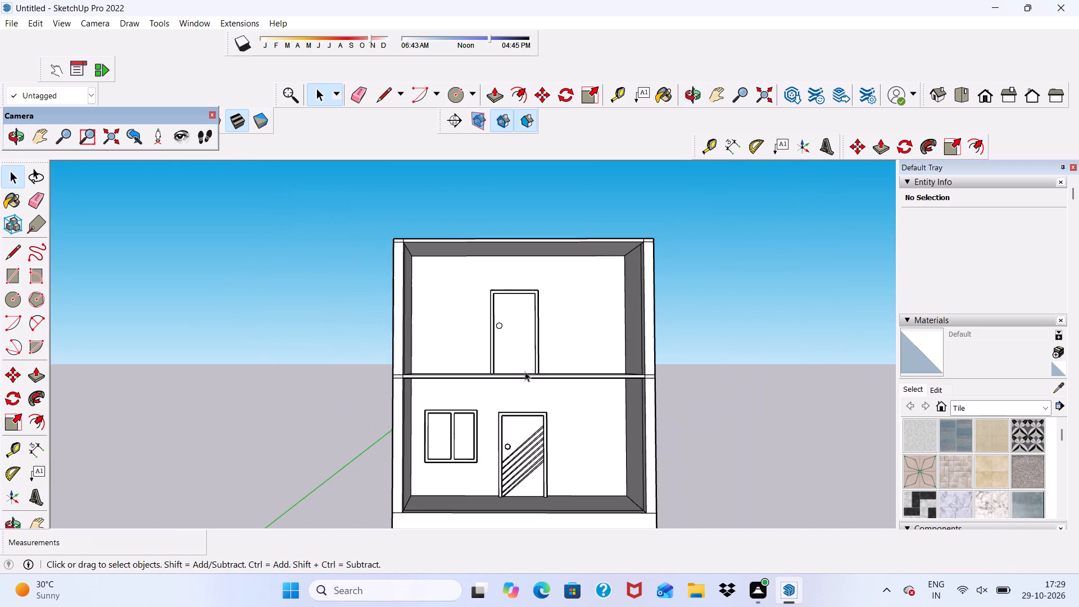
pyautogui.moveTo(525, 372); pyautogui.dragTo(527, 442, button='middle')
pyautogui.scroll(4, 464, 123)
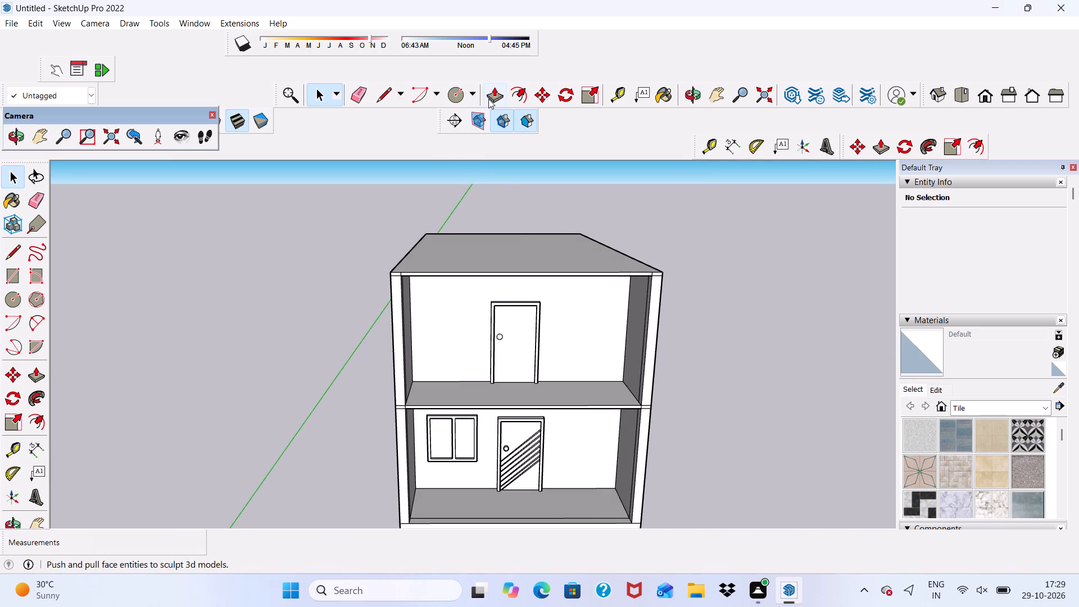
pyautogui.click(492, 94)
pyautogui.scroll(5, 475, 379)
pyautogui.scroll(10, 536, 298)
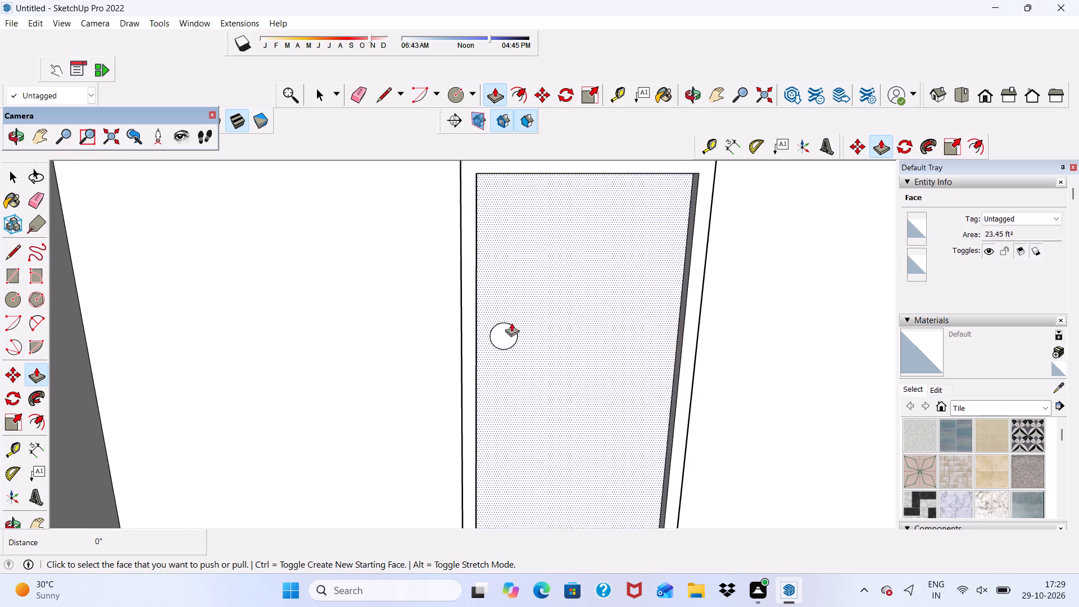
pyautogui.click(504, 336)
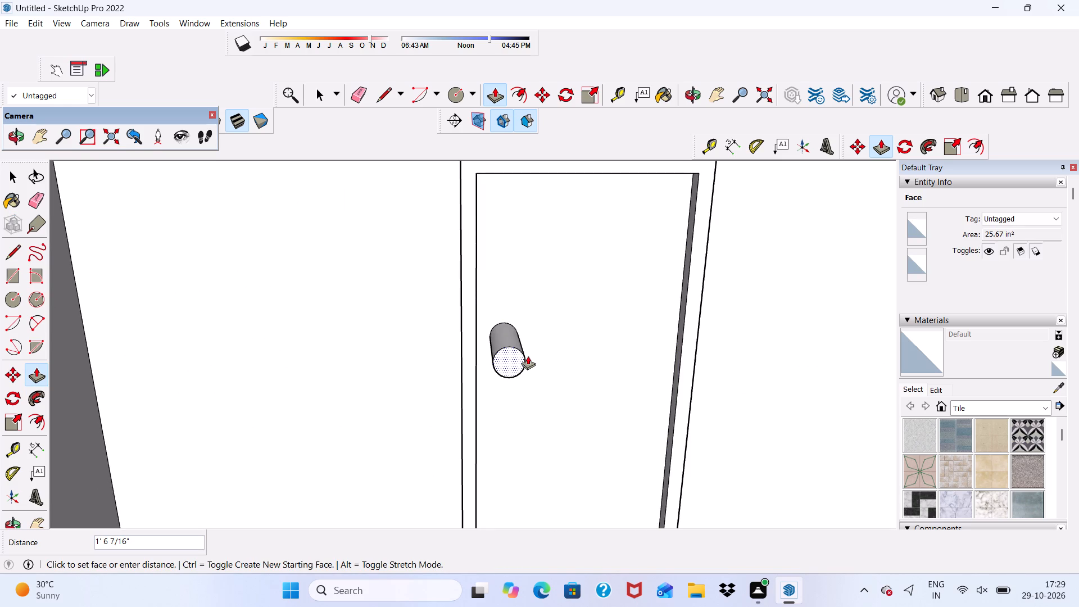
pyautogui.write('3"')
pyautogui.press('Return')
pyautogui.press('space')
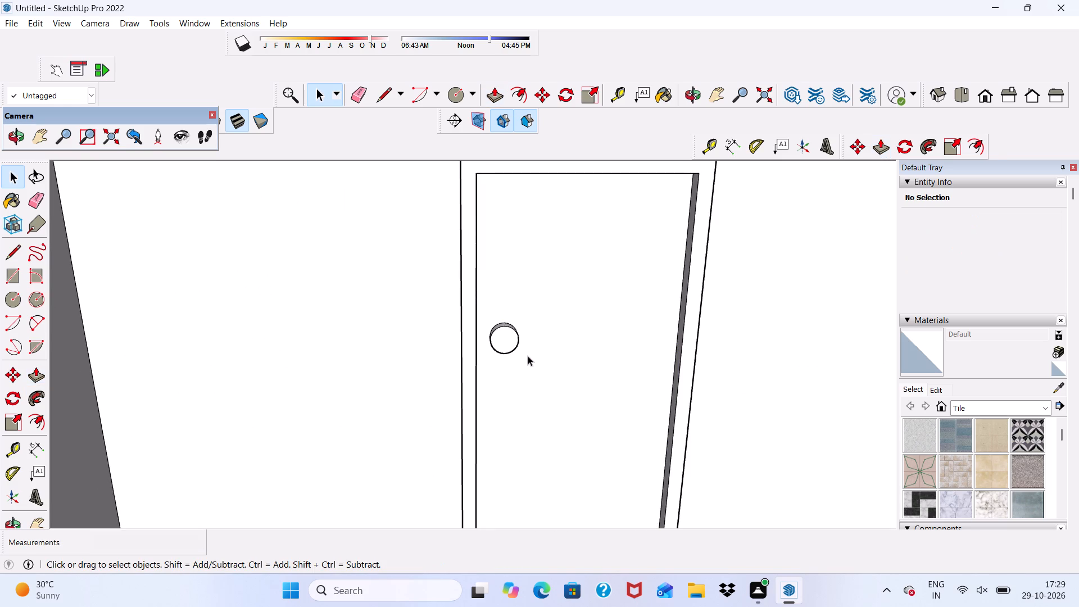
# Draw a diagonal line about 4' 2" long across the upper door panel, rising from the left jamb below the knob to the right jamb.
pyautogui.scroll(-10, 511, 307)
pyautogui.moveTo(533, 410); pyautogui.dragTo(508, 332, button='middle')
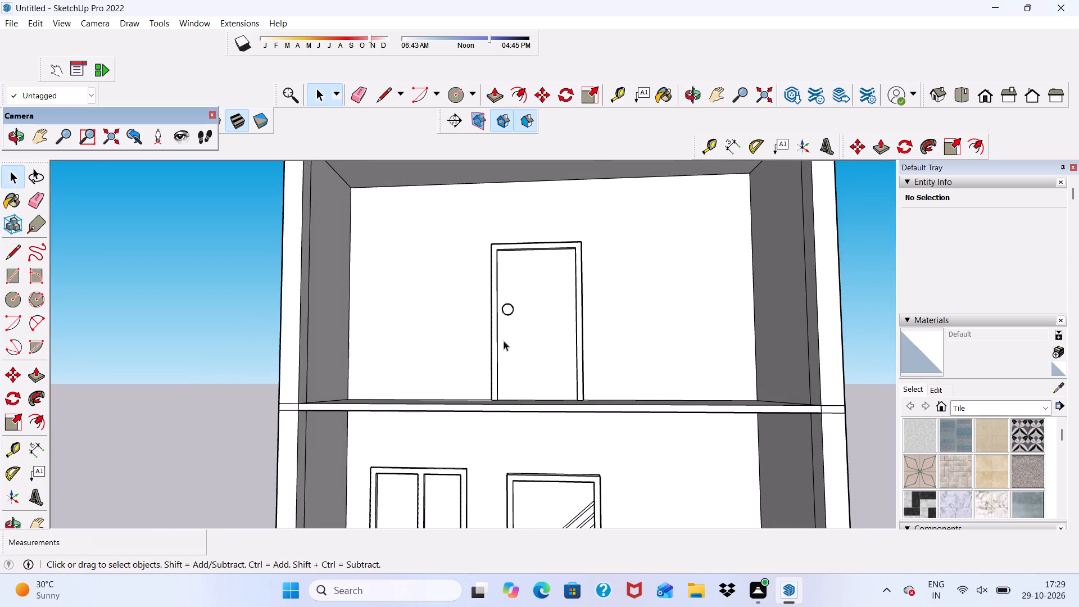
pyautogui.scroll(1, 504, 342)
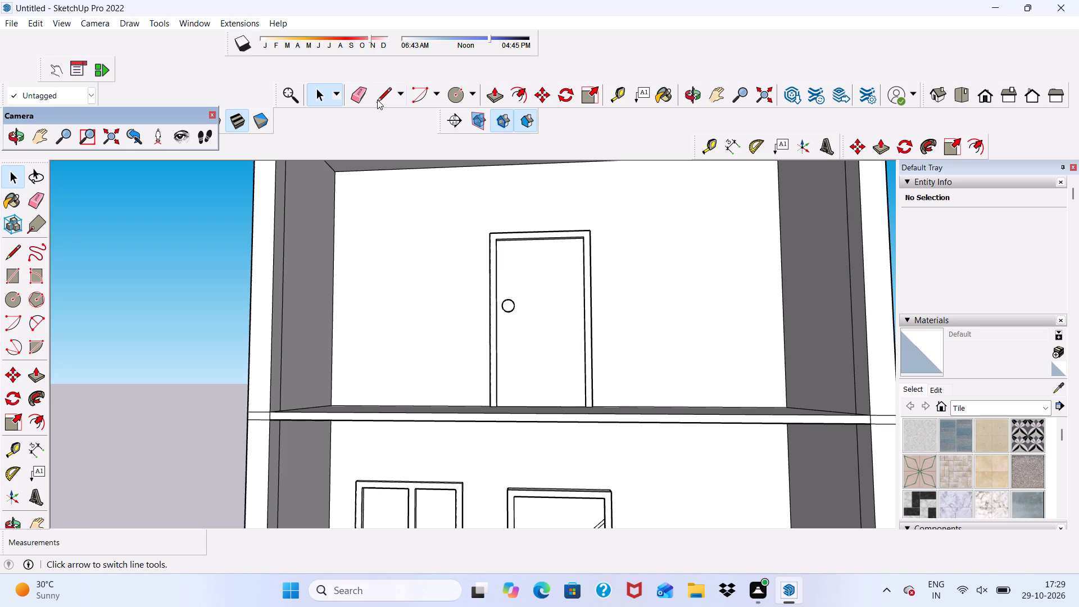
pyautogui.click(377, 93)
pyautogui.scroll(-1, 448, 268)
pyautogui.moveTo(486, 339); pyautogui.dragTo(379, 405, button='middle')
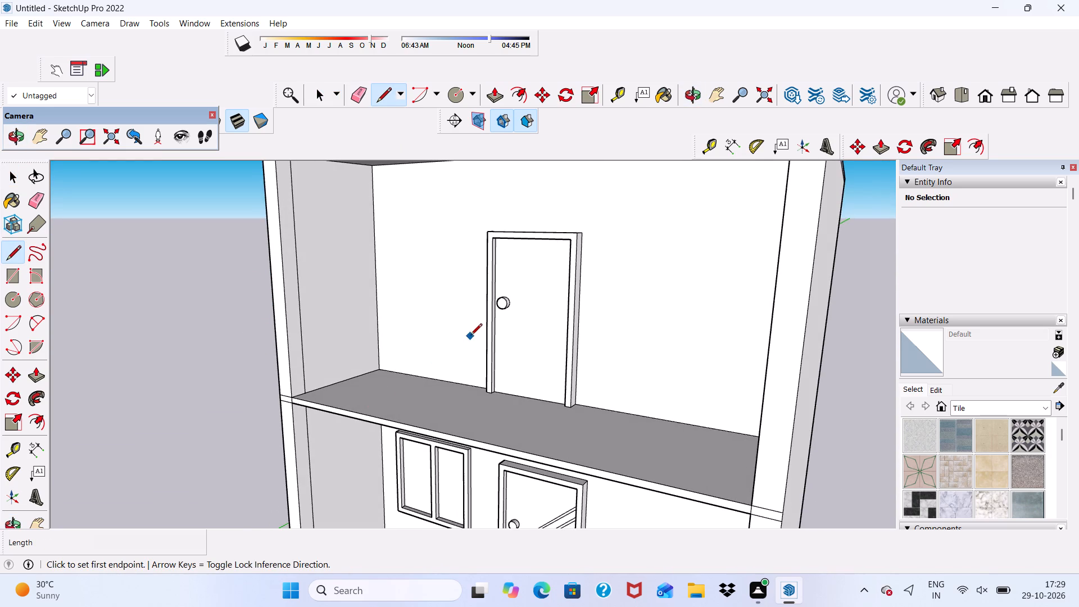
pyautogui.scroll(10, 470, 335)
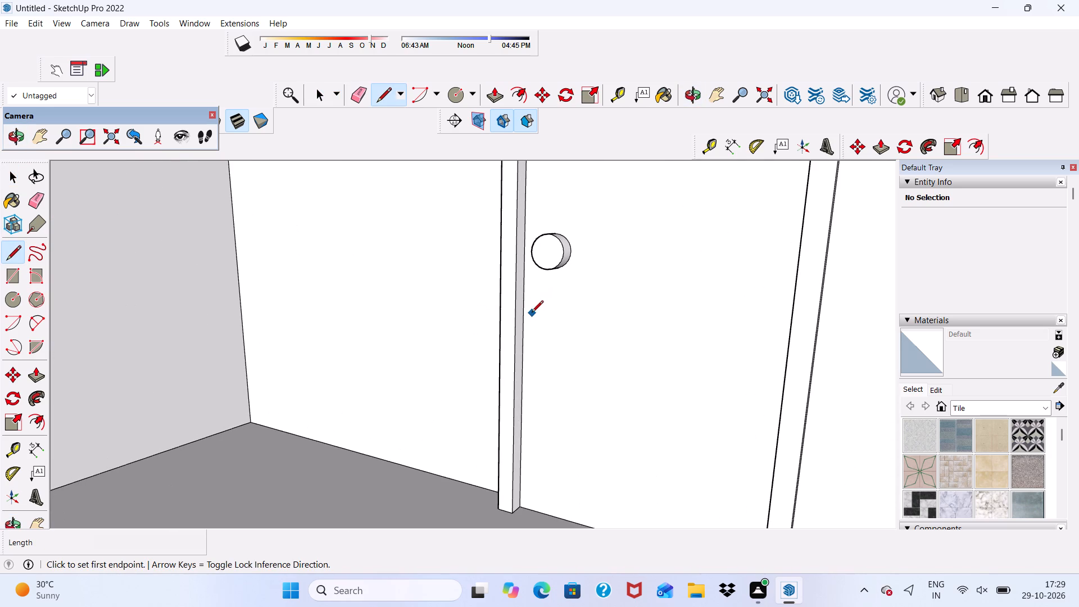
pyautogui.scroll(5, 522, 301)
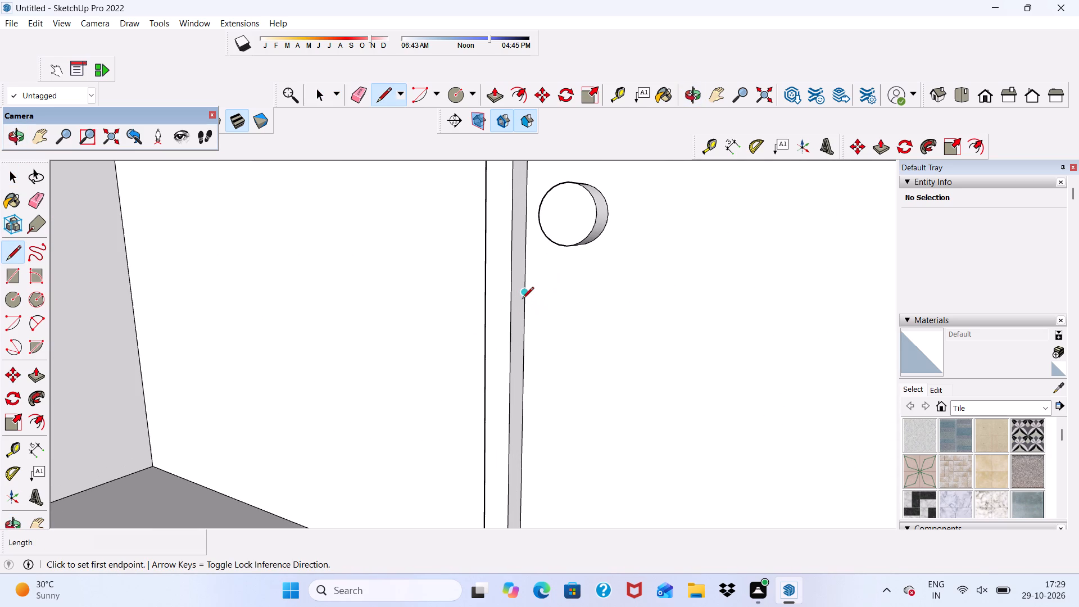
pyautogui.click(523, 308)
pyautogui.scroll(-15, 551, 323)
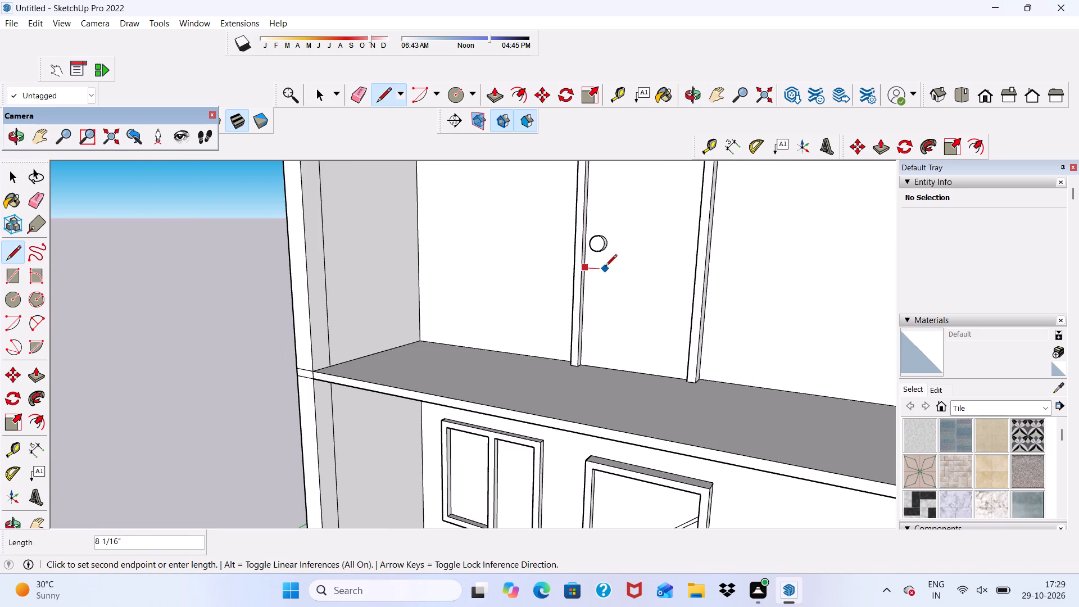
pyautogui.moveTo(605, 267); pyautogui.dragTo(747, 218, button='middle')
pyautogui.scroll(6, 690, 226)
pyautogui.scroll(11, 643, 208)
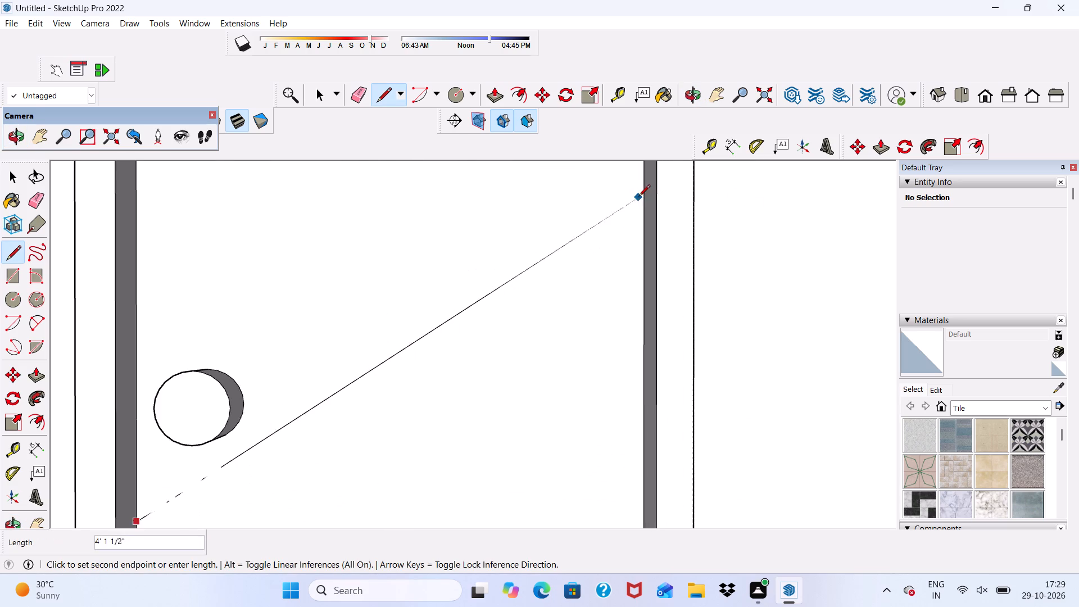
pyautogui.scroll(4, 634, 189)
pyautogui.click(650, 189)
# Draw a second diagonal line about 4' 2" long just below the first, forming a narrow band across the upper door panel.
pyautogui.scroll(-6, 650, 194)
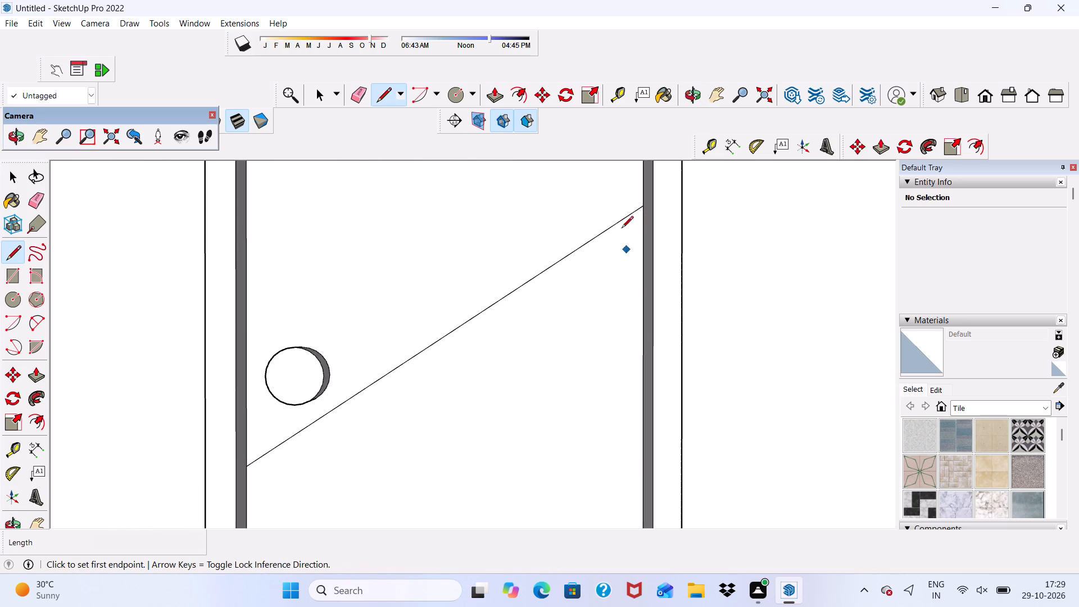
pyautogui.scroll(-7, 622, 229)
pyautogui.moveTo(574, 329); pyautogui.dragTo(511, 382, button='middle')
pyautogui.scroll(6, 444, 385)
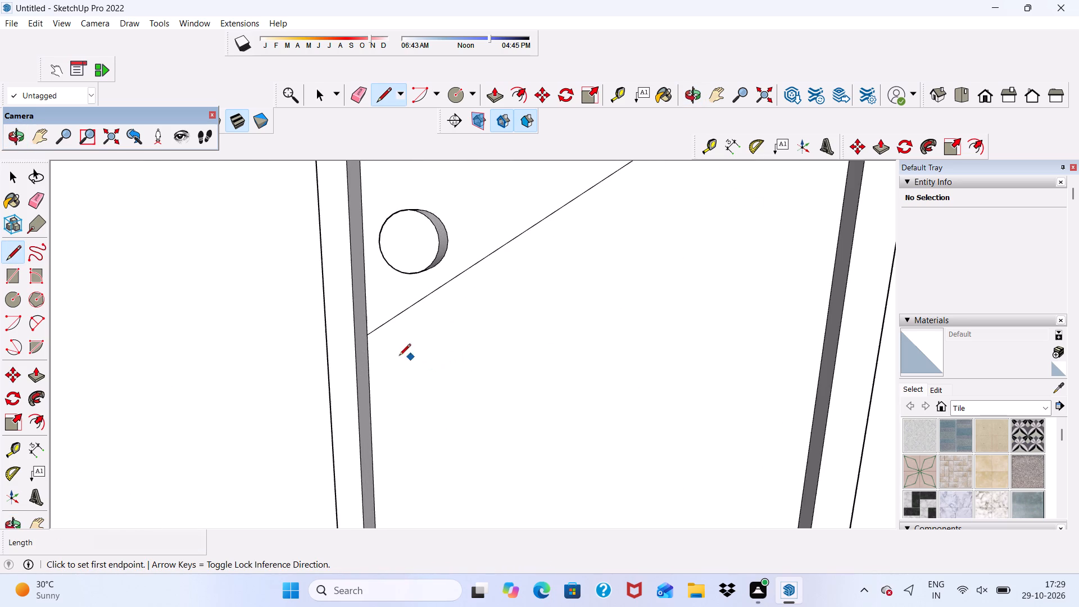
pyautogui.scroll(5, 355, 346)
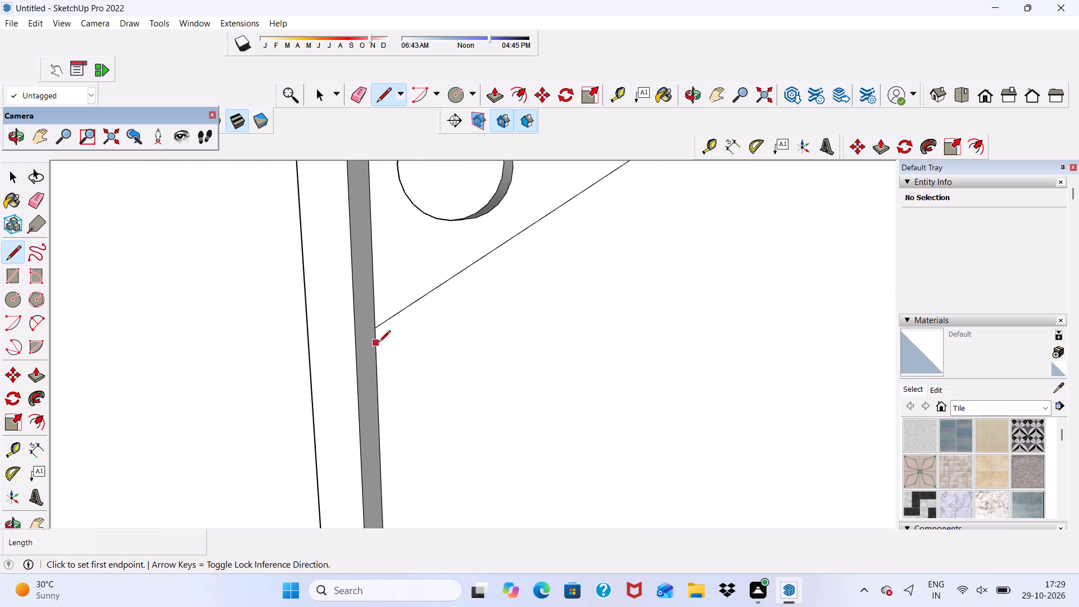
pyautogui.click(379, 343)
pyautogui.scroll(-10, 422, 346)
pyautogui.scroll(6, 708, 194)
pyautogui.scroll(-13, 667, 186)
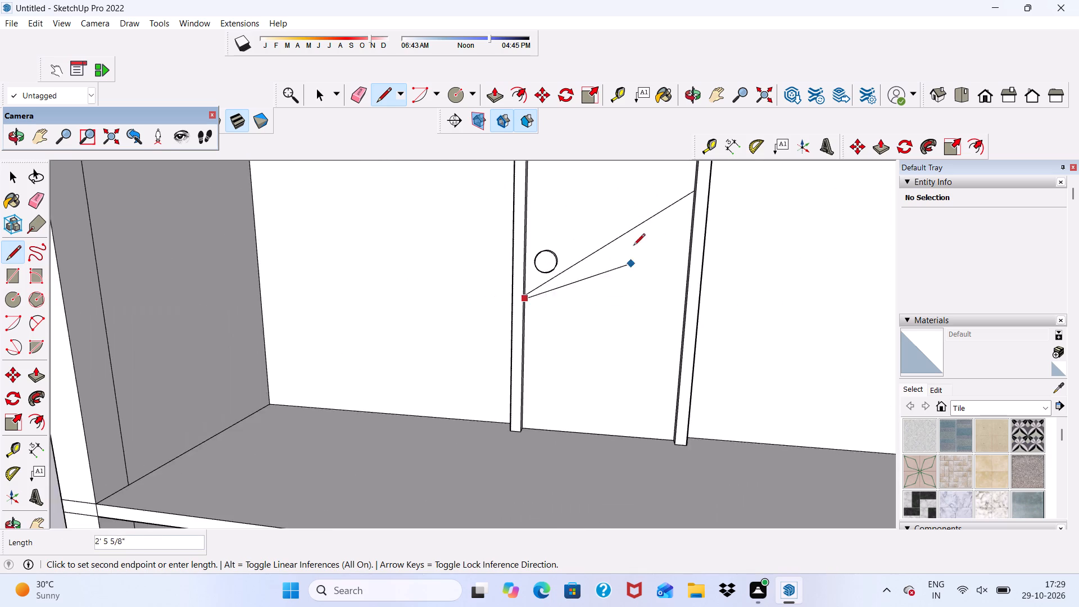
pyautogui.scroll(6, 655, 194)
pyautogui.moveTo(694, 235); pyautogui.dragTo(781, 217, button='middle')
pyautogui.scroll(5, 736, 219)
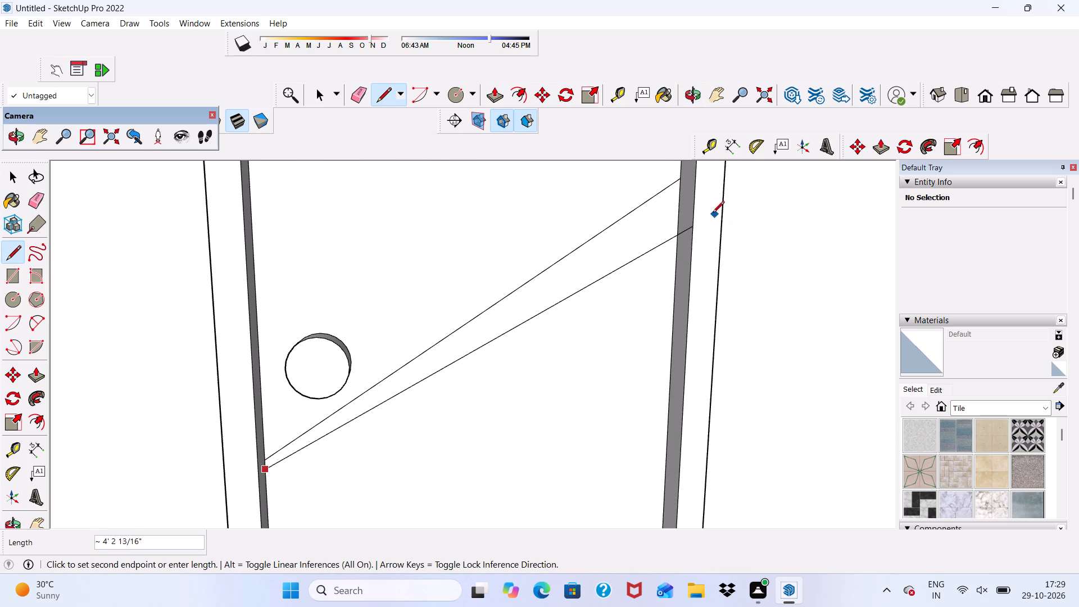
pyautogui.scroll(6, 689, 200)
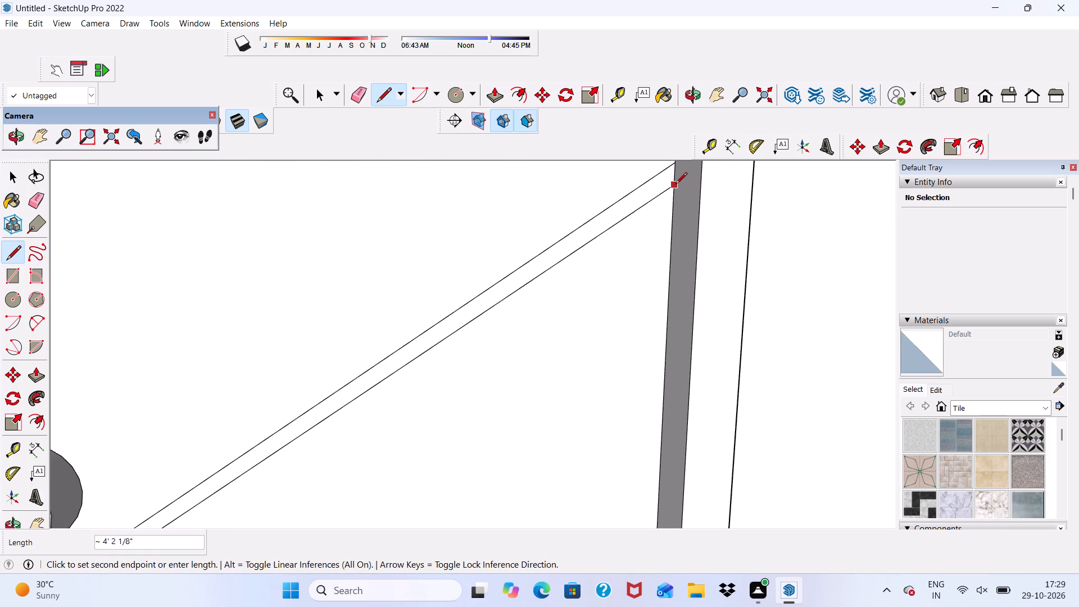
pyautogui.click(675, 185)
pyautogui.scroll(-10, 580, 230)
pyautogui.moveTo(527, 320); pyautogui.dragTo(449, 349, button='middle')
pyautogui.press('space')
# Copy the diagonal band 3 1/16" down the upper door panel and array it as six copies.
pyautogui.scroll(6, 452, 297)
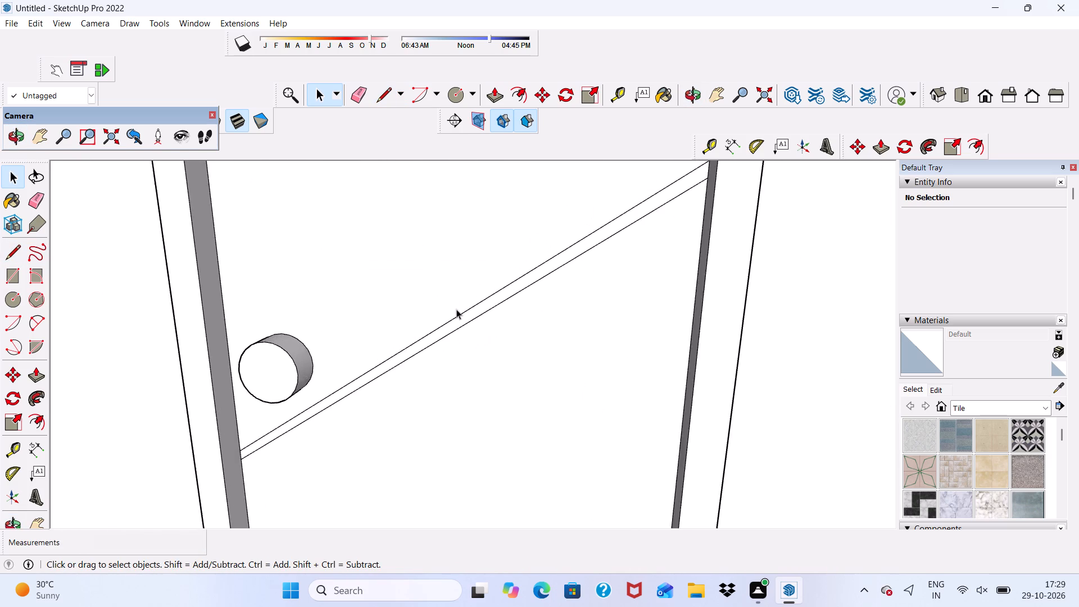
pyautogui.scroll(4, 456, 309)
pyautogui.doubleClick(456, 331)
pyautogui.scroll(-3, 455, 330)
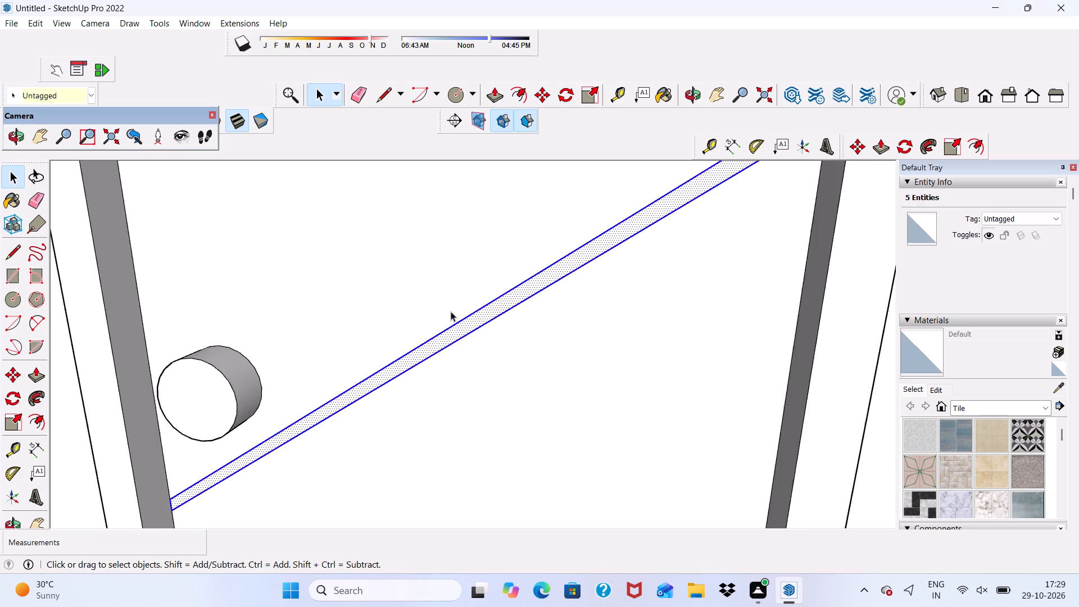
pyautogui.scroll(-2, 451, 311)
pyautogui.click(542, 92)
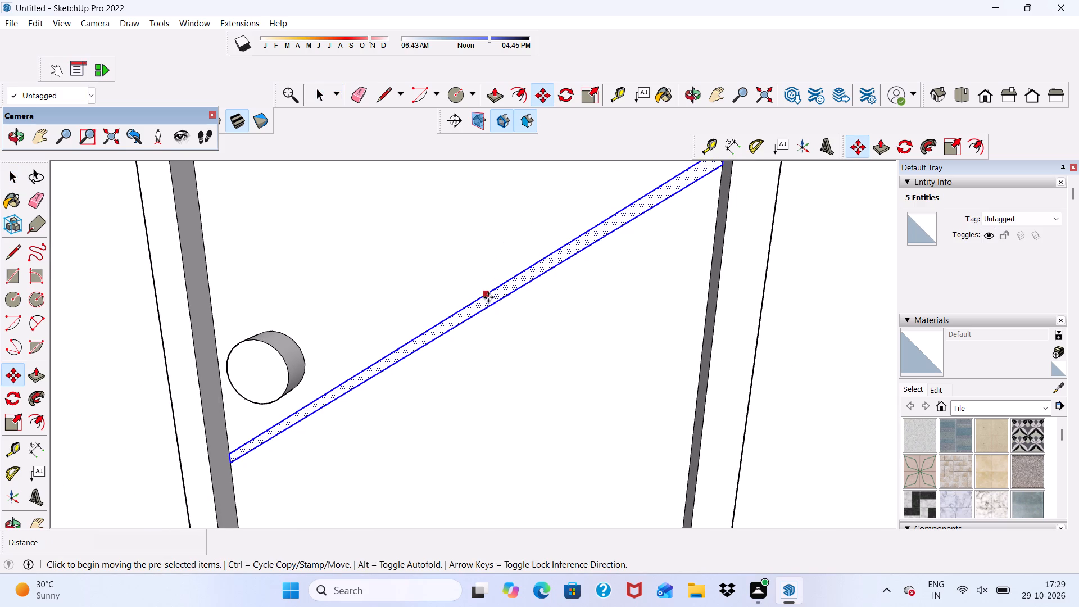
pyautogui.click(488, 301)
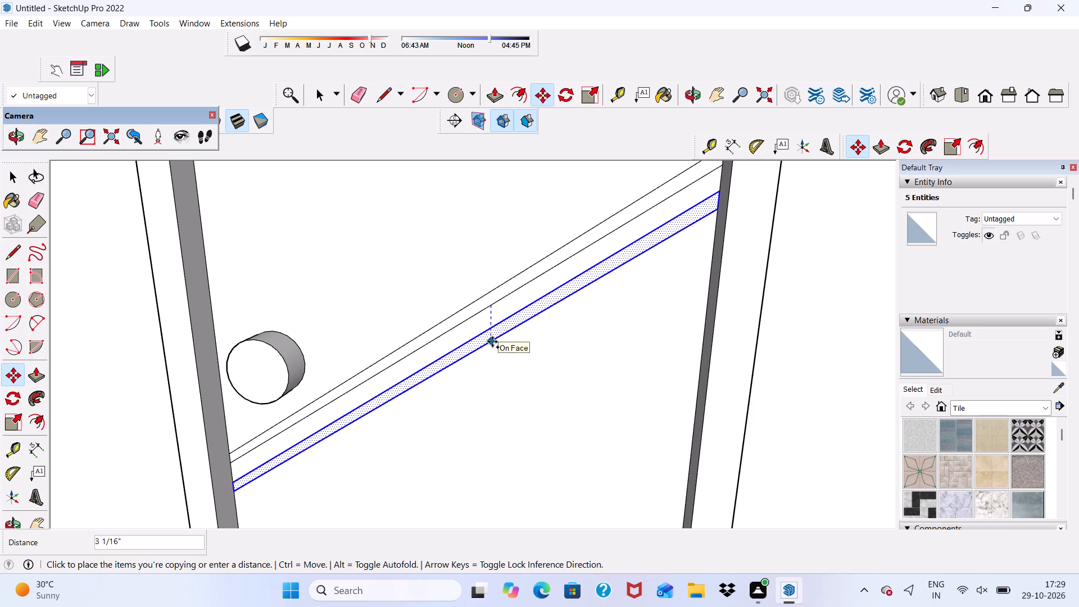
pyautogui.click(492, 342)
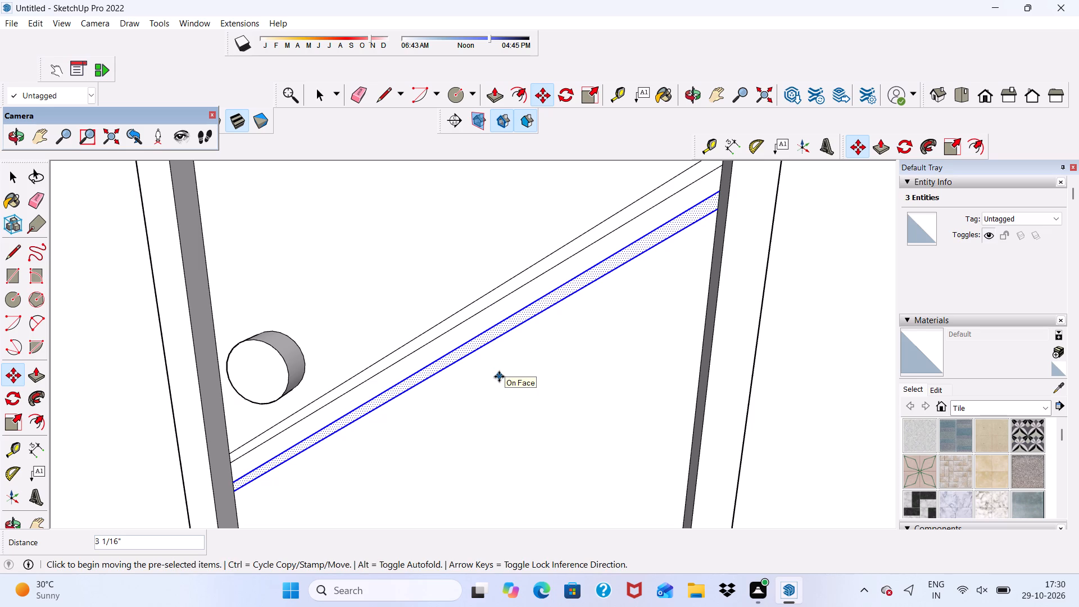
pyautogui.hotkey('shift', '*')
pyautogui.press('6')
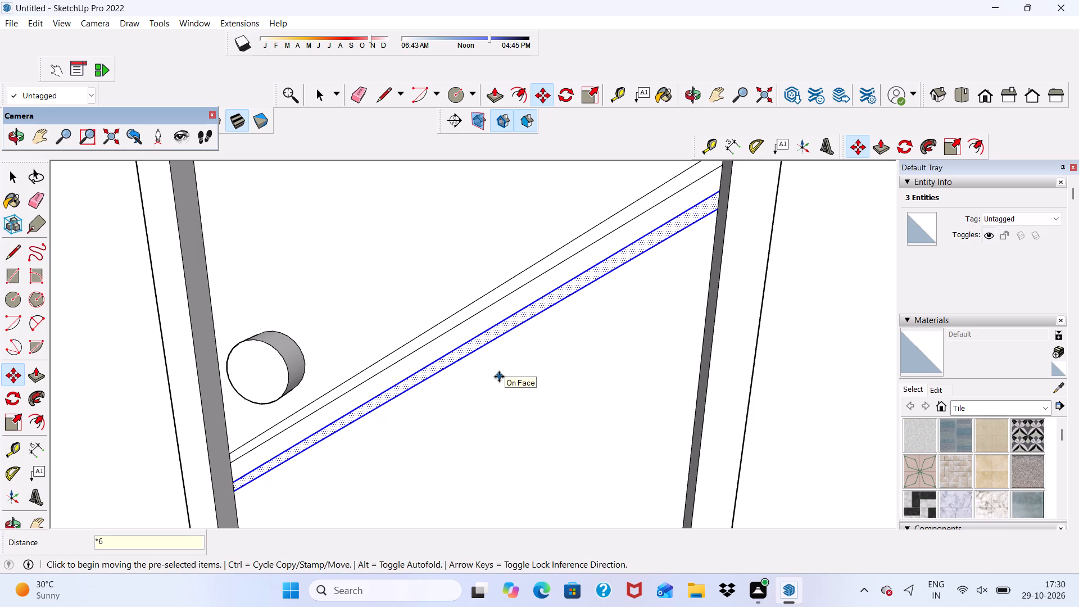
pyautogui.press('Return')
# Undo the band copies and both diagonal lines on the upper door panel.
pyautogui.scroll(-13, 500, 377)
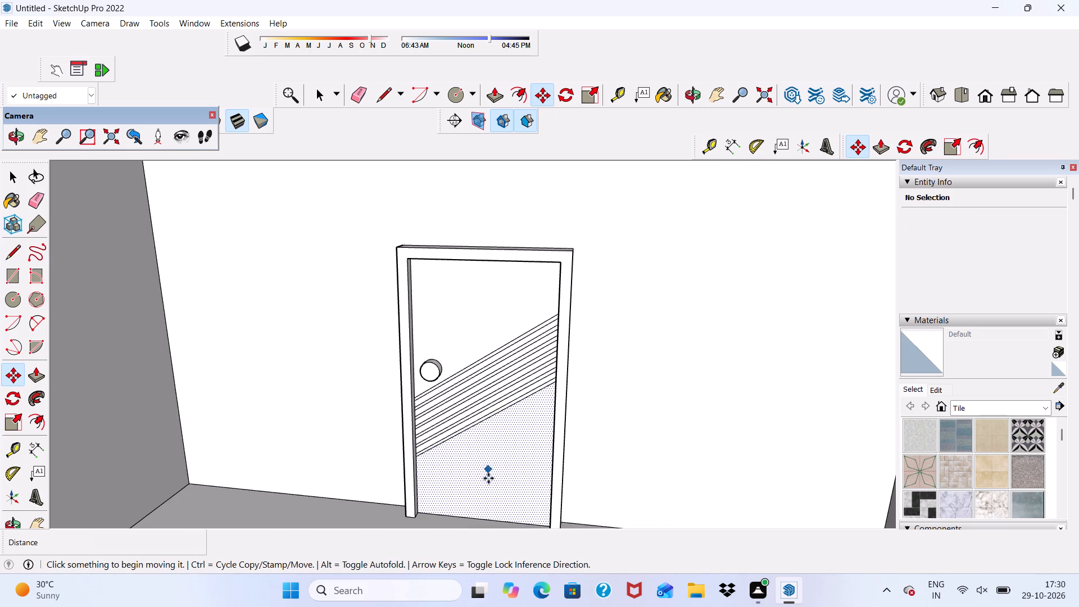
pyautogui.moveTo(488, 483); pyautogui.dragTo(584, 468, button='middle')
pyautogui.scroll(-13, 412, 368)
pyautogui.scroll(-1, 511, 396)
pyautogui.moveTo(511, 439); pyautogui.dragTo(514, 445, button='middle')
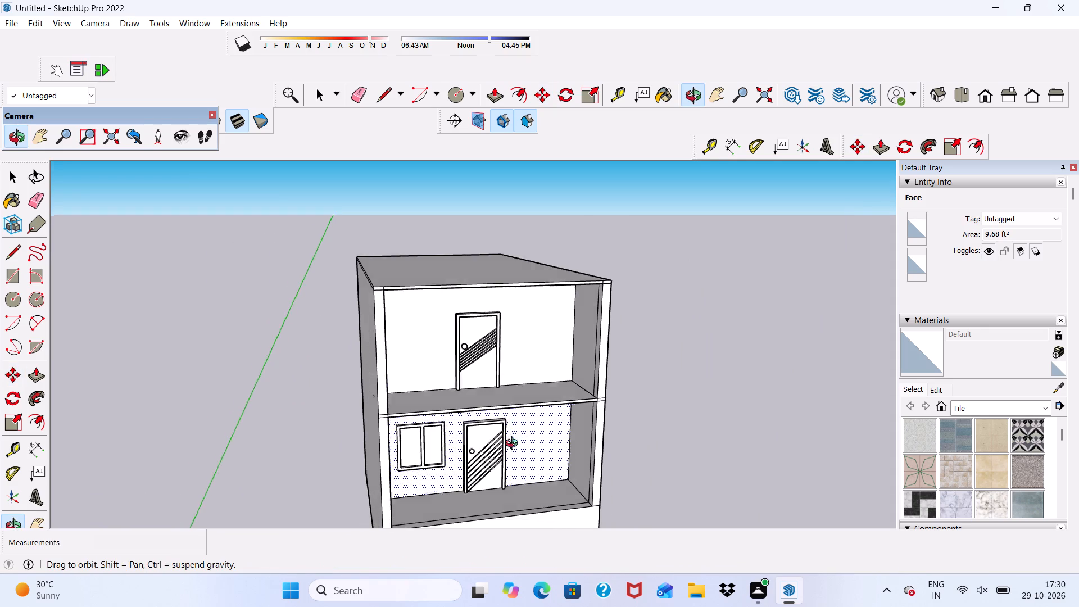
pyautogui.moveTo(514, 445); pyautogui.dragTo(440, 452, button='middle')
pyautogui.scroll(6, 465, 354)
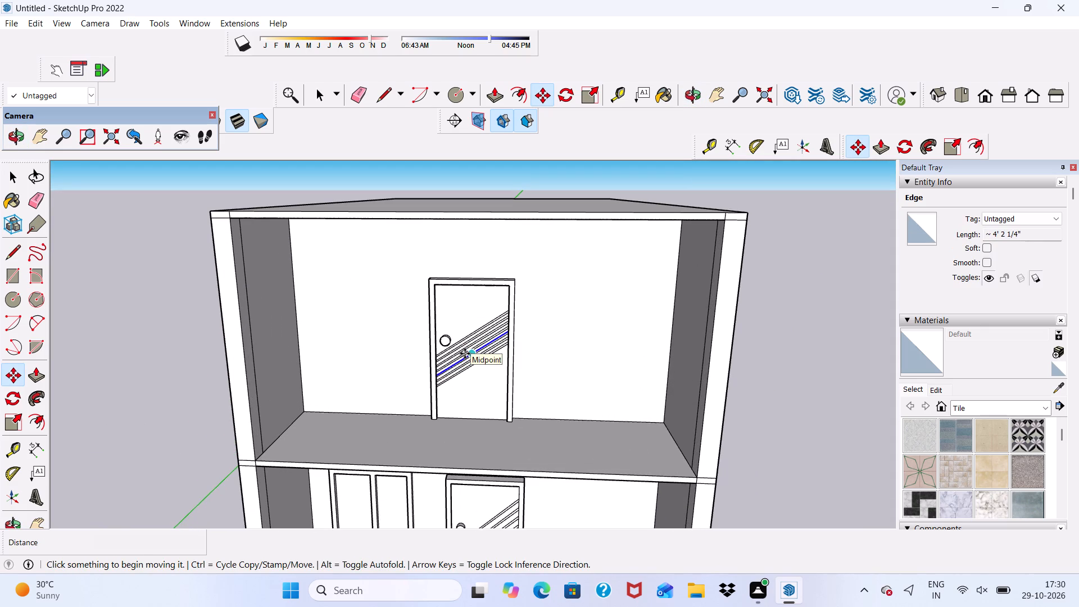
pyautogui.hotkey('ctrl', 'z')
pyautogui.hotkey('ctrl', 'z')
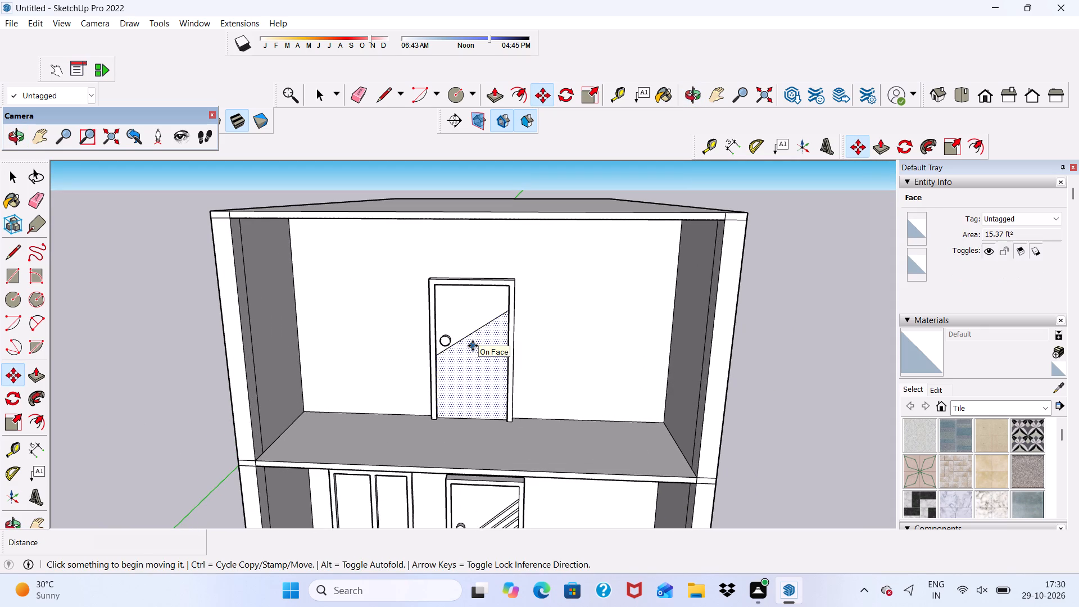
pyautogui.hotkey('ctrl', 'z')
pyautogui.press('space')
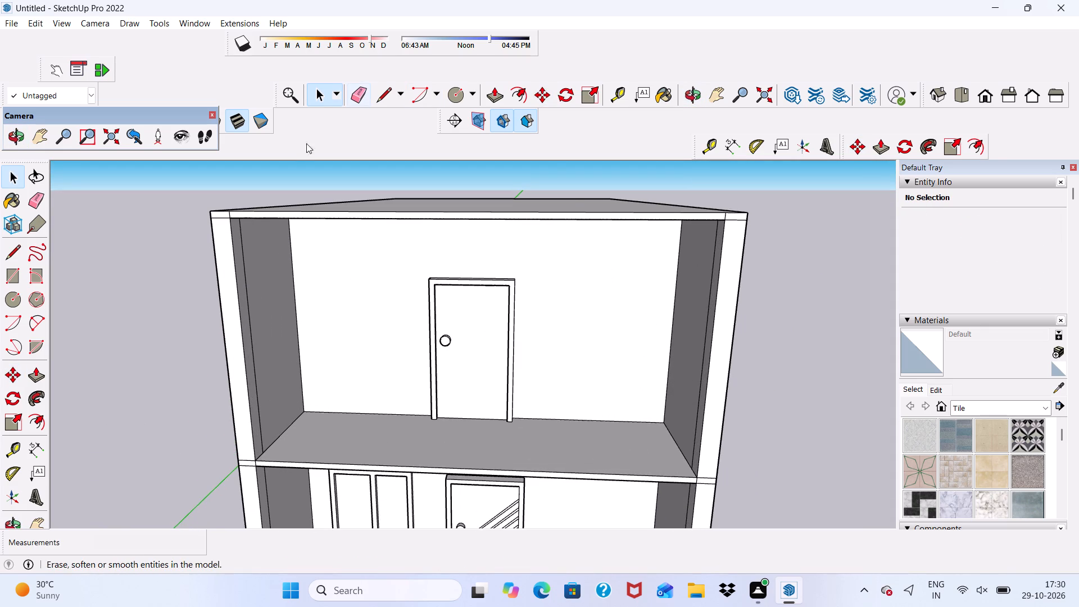
# Draw a diagonal line about 4' 5" long across the upper door panel, from the left jamb below the knob up to the right jamb.
pyautogui.click(381, 97)
pyautogui.scroll(-2, 433, 234)
pyautogui.moveTo(454, 290); pyautogui.dragTo(456, 277, button='middle')
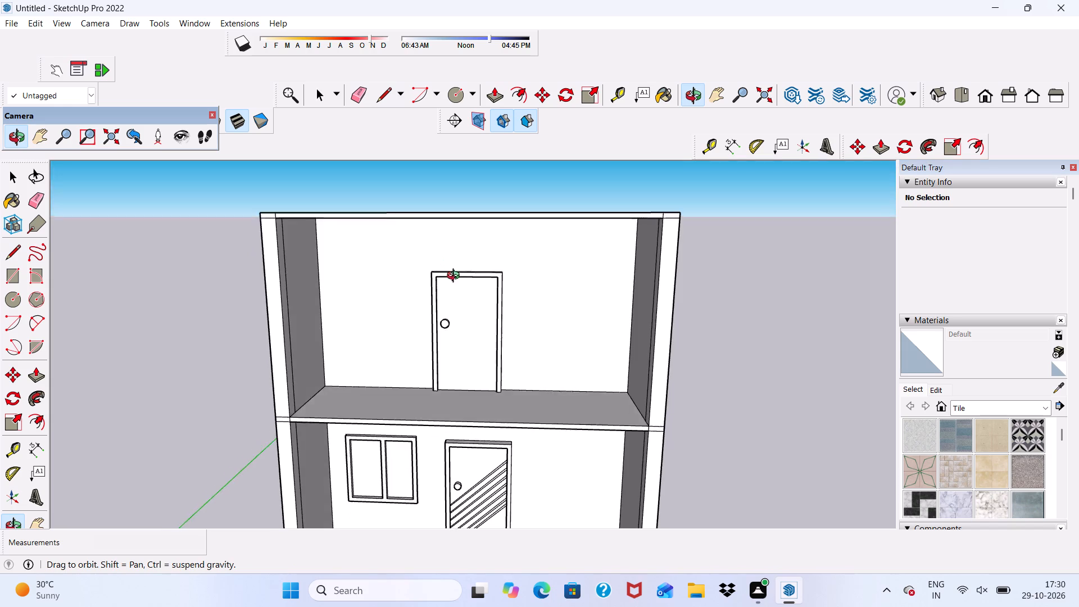
pyautogui.moveTo(456, 277); pyautogui.dragTo(372, 324, button='middle')
pyautogui.scroll(8, 441, 360)
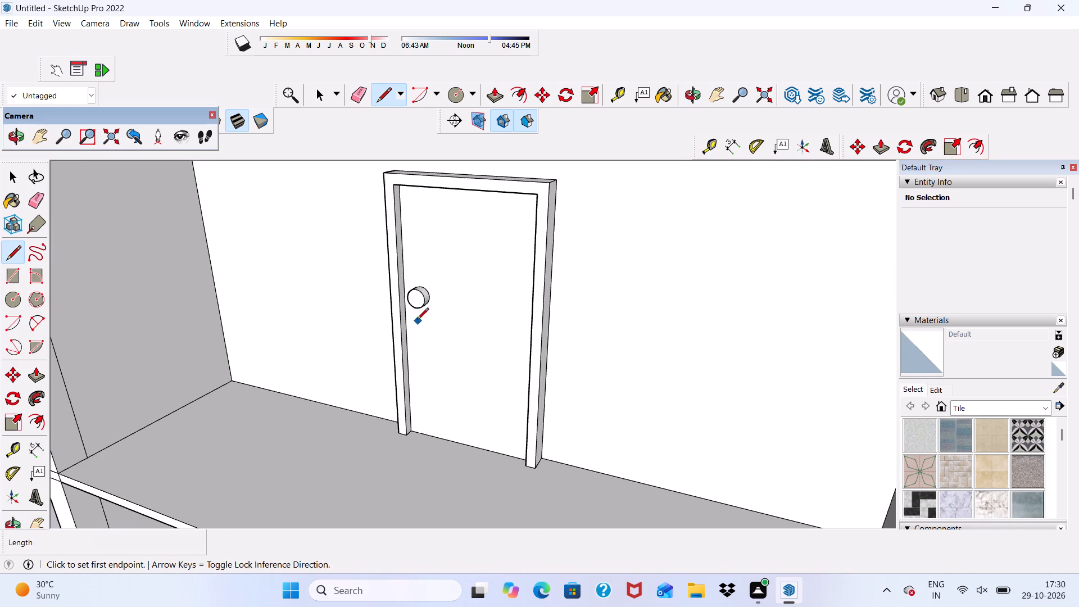
pyautogui.click(406, 327)
pyautogui.scroll(-2, 432, 342)
pyautogui.moveTo(456, 303); pyautogui.dragTo(524, 250, button='middle')
pyautogui.scroll(14, 524, 250)
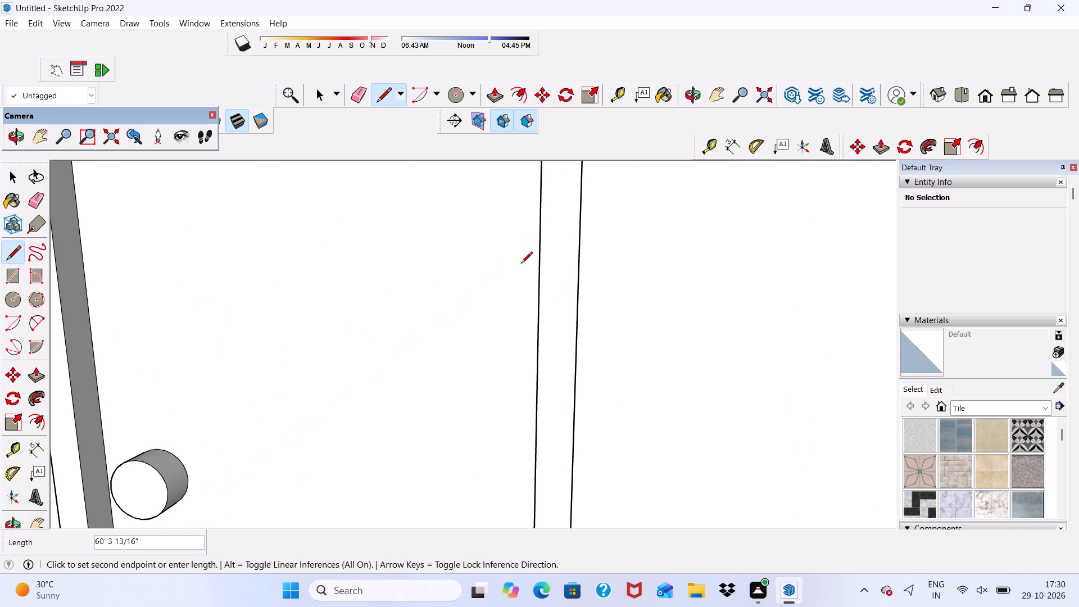
pyautogui.scroll(5, 521, 264)
pyautogui.scroll(-1, 521, 264)
pyautogui.moveTo(521, 264); pyautogui.dragTo(589, 279, button='middle')
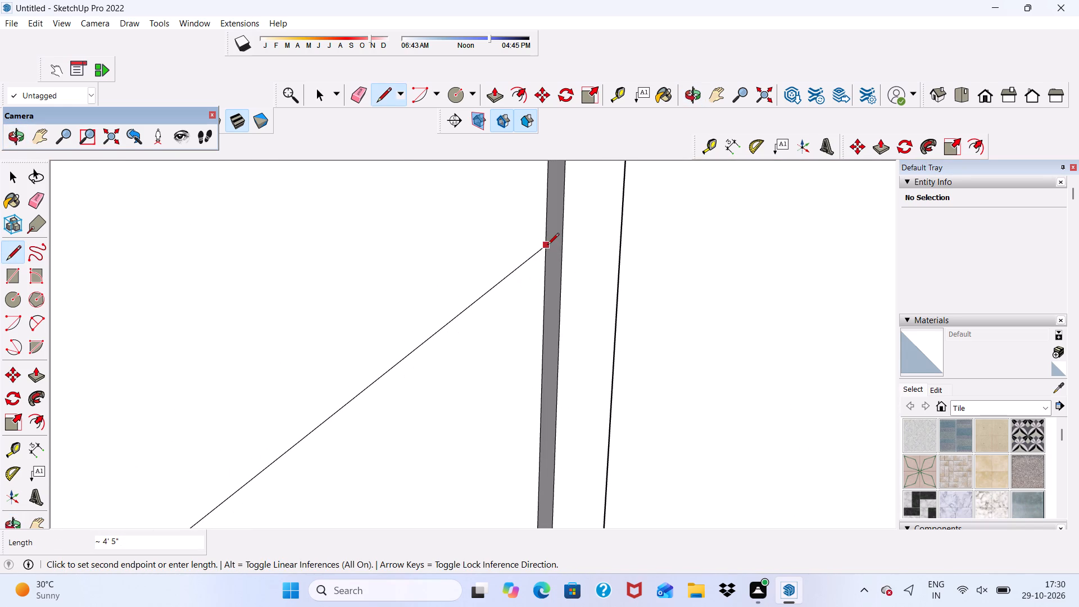
pyautogui.click(547, 246)
pyautogui.scroll(-14, 512, 207)
pyautogui.moveTo(511, 279); pyautogui.dragTo(427, 336, button='middle')
pyautogui.press('space')
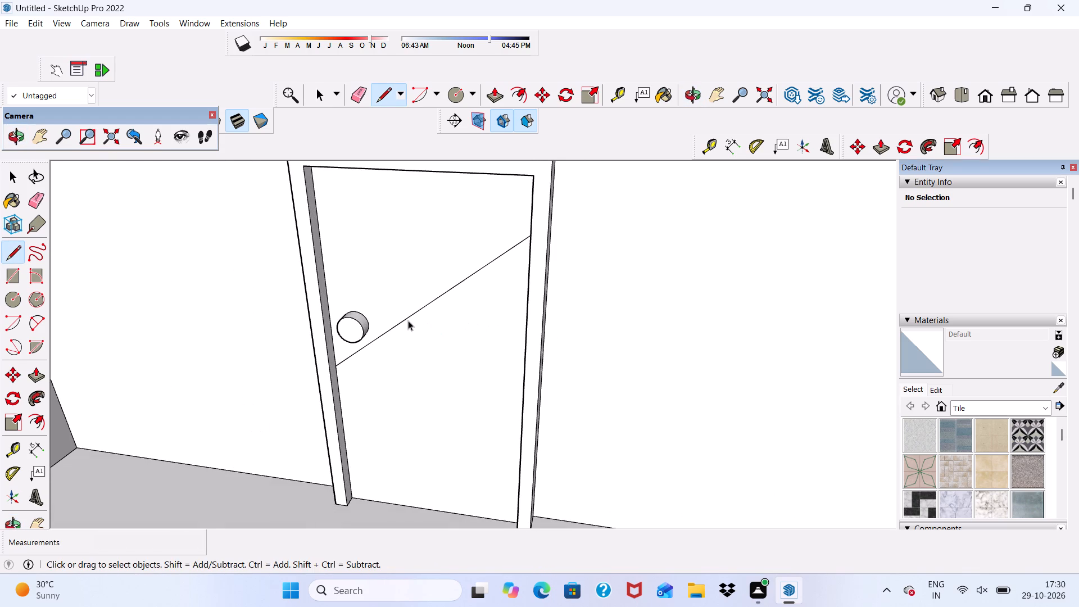
# Draw a second diagonal line about 4' 5" long just below the first, jamb to jamb, forming a narrow band on the upper door panel.
pyautogui.click(379, 89)
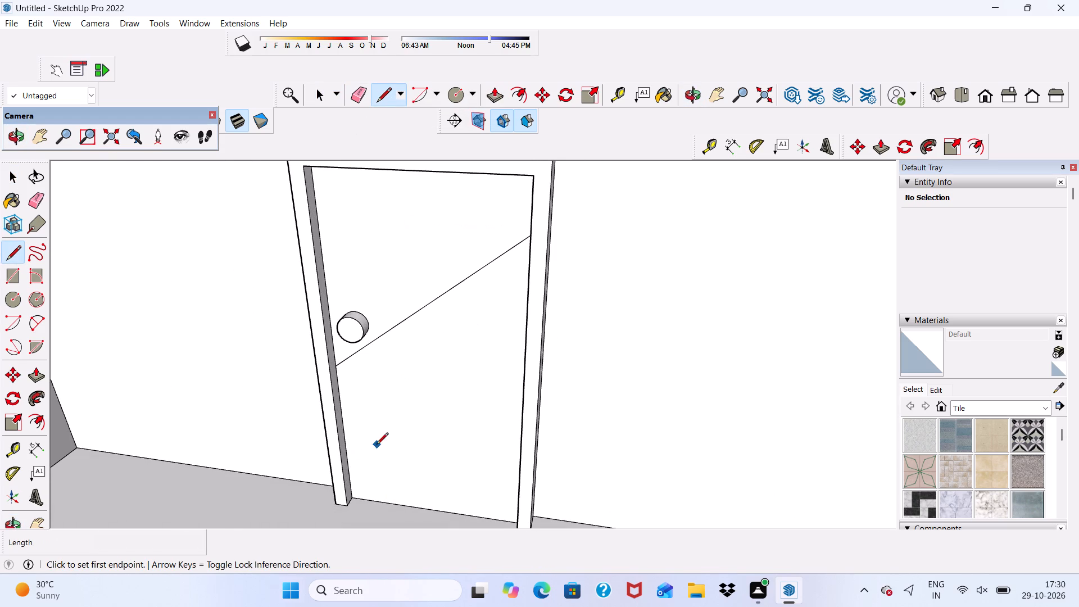
pyautogui.scroll(11, 372, 368)
pyautogui.scroll(2, 309, 403)
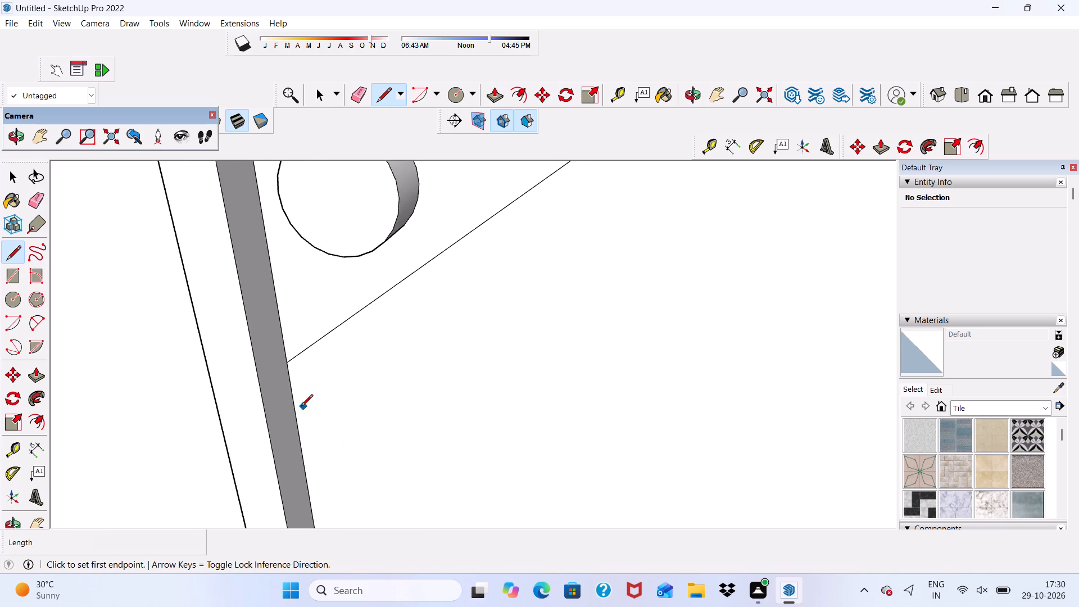
pyautogui.click(291, 398)
pyautogui.scroll(-5, 291, 398)
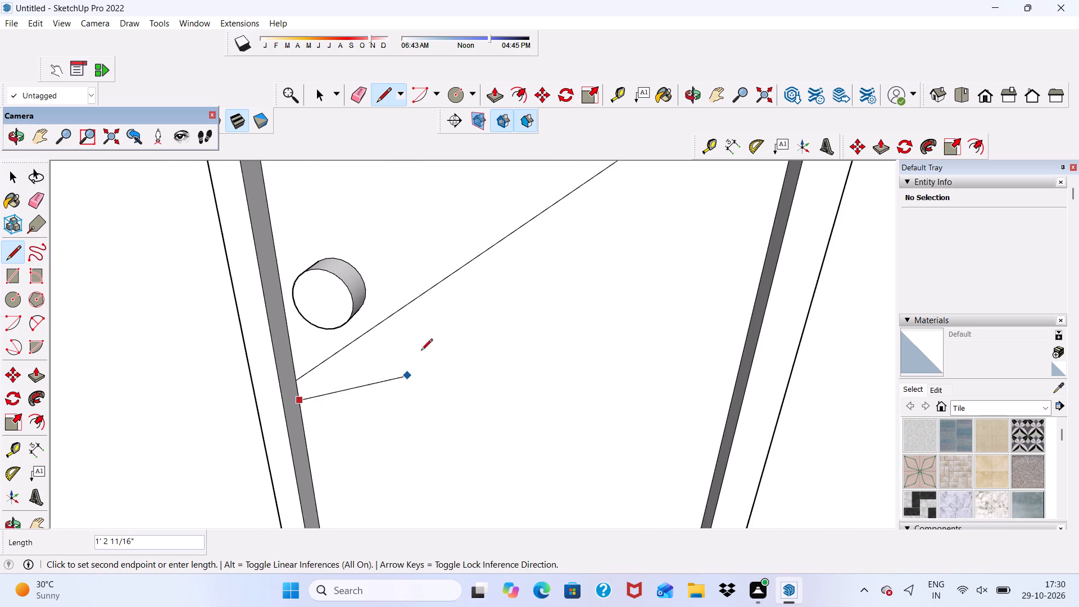
pyautogui.scroll(-7, 421, 351)
pyautogui.moveTo(504, 271); pyautogui.dragTo(596, 230, button='middle')
pyautogui.scroll(2, 593, 233)
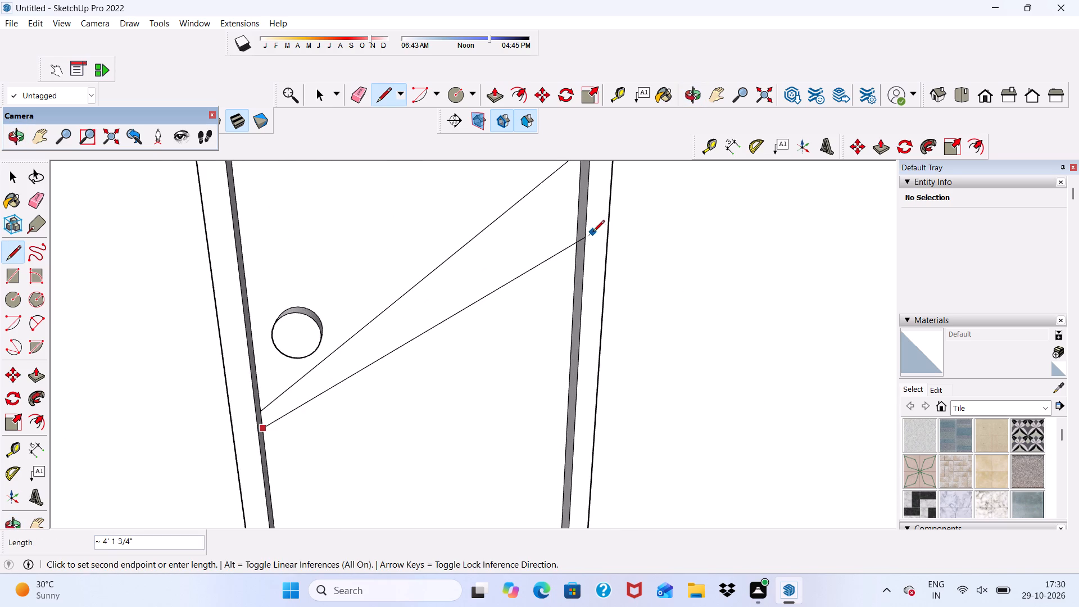
pyautogui.scroll(3, 584, 178)
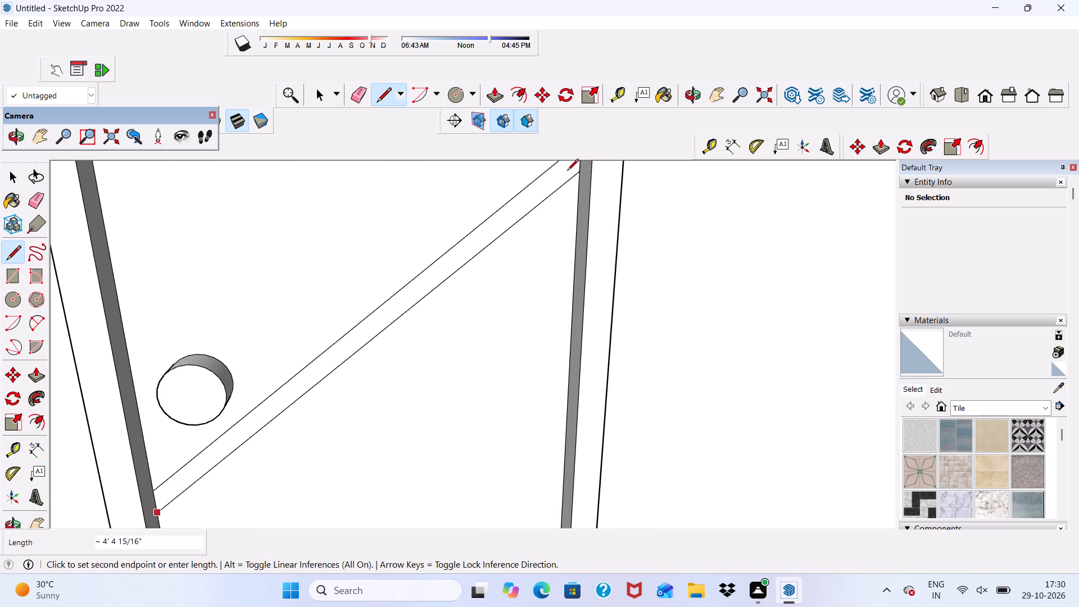
pyautogui.scroll(-4, 561, 179)
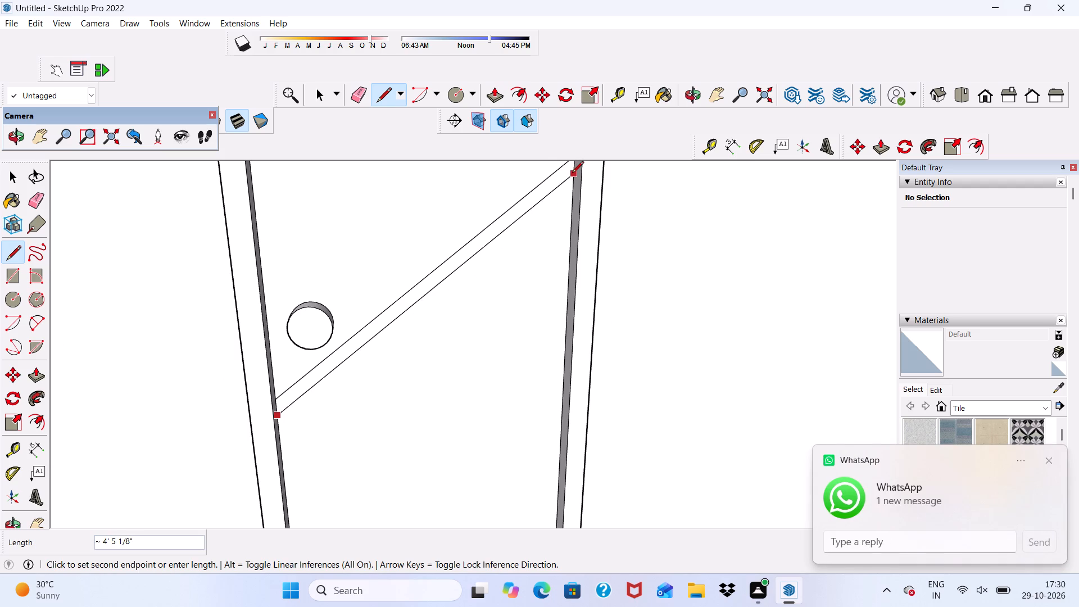
pyautogui.click(572, 172)
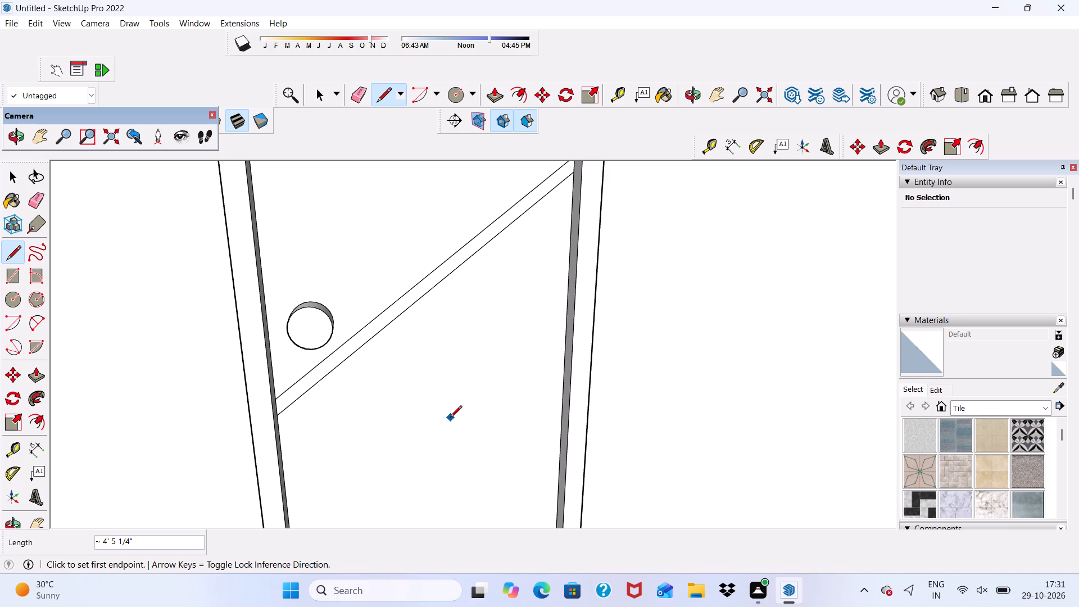
pyautogui.scroll(-6, 396, 373)
pyautogui.scroll(-5, 466, 327)
pyautogui.click(444, 436)
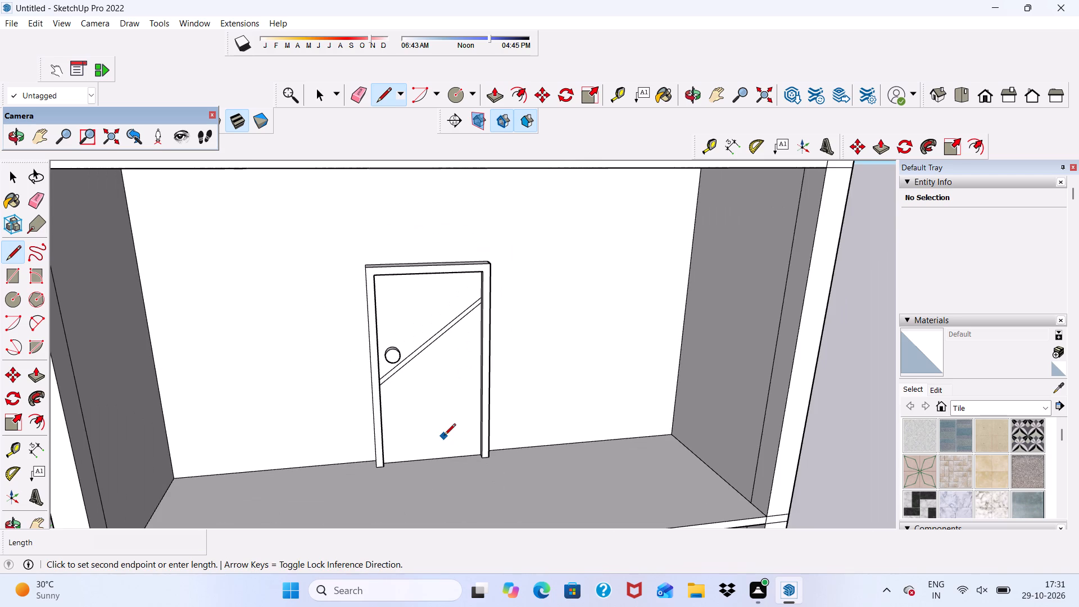
pyautogui.press('space')
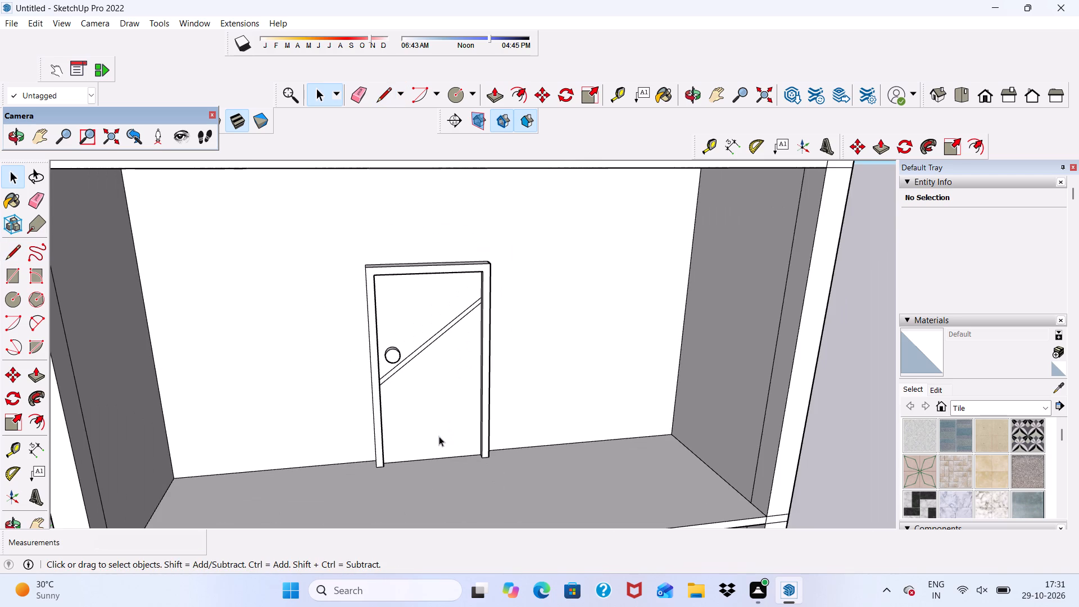
# Copy the diagonal band about 6 3/4" straight down the upper door panel.
pyautogui.scroll(7, 433, 337)
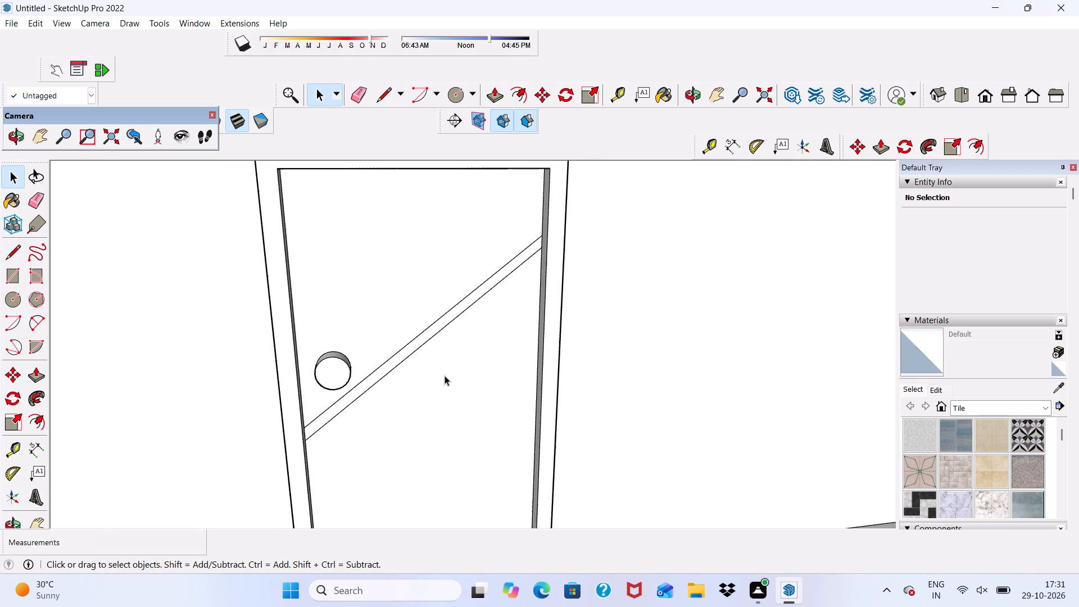
pyautogui.scroll(5, 445, 375)
pyautogui.doubleClick(419, 342)
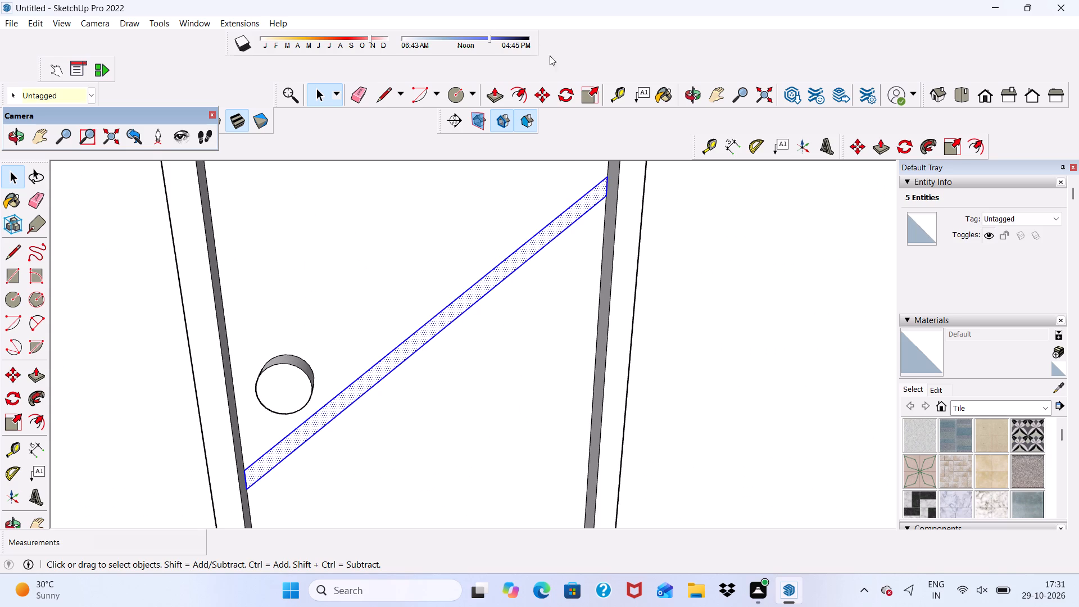
pyautogui.click(538, 90)
pyautogui.scroll(-5, 531, 134)
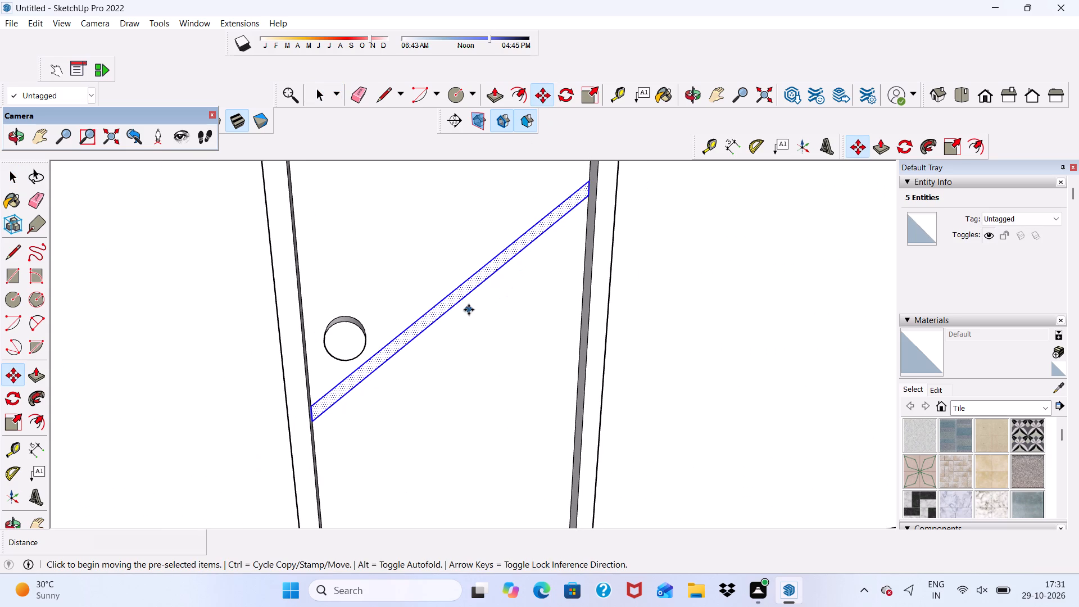
pyautogui.scroll(6, 469, 312)
pyautogui.click(419, 300)
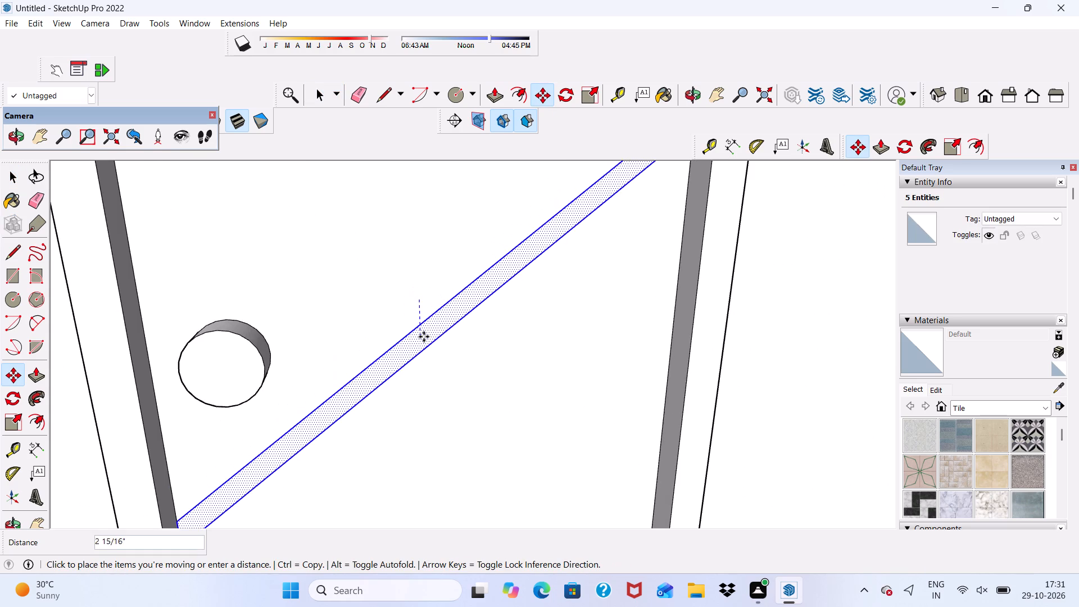
pyautogui.scroll(-5, 394, 230)
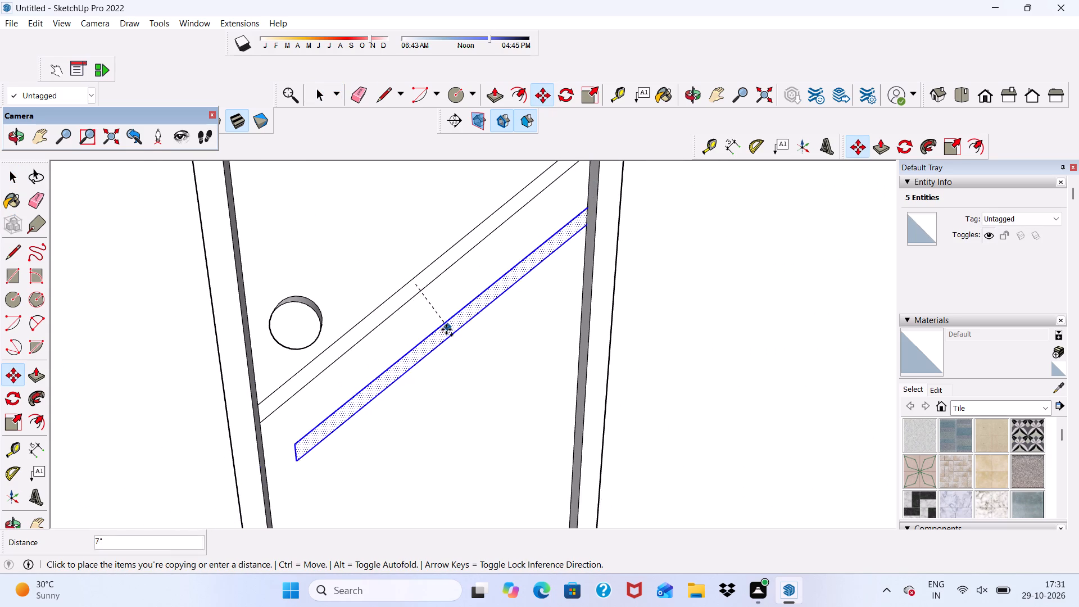
pyautogui.scroll(6, 433, 340)
pyautogui.scroll(-6, 390, 192)
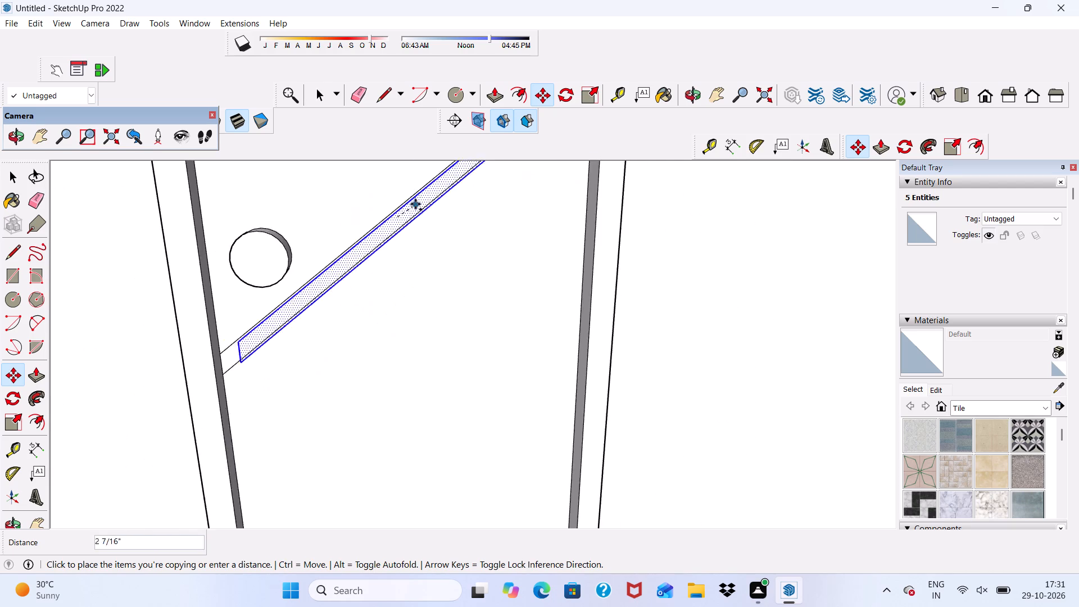
pyautogui.scroll(-3, 415, 204)
pyautogui.scroll(-1, 434, 261)
pyautogui.moveTo(434, 261); pyautogui.dragTo(371, 162, button='middle')
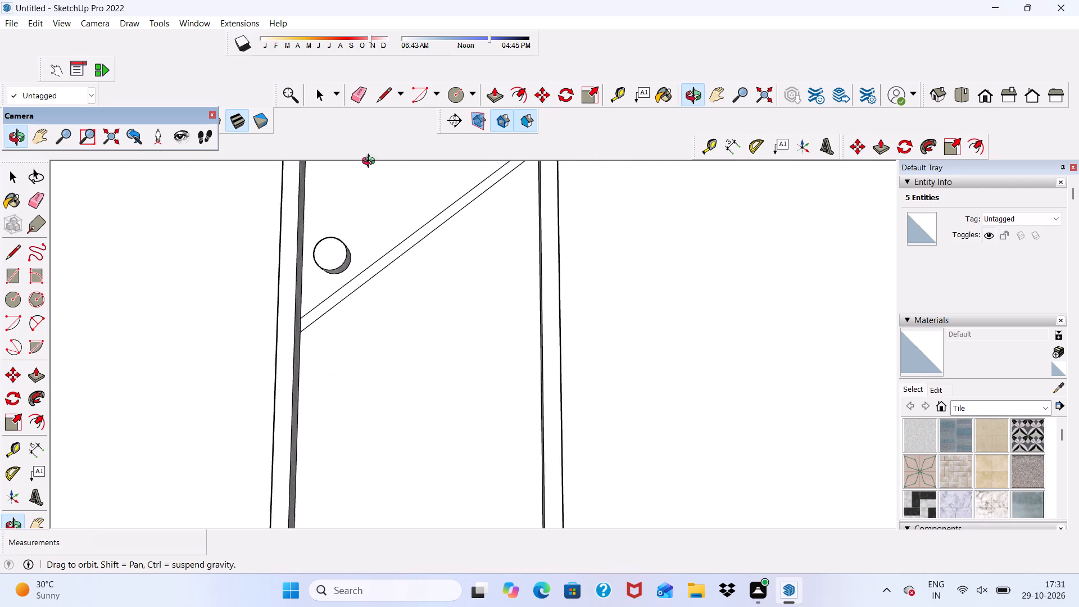
pyautogui.moveTo(371, 162); pyautogui.dragTo(309, 156, button='middle')
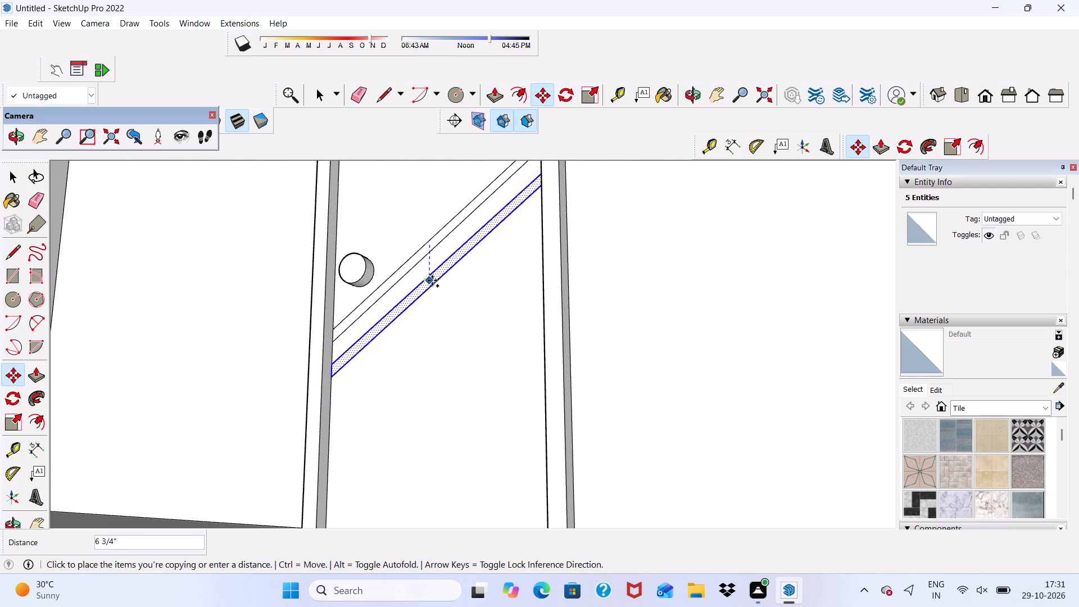
pyautogui.click(432, 280)
pyautogui.scroll(-4, 421, 281)
pyautogui.moveTo(421, 303); pyautogui.dragTo(527, 350, button='middle')
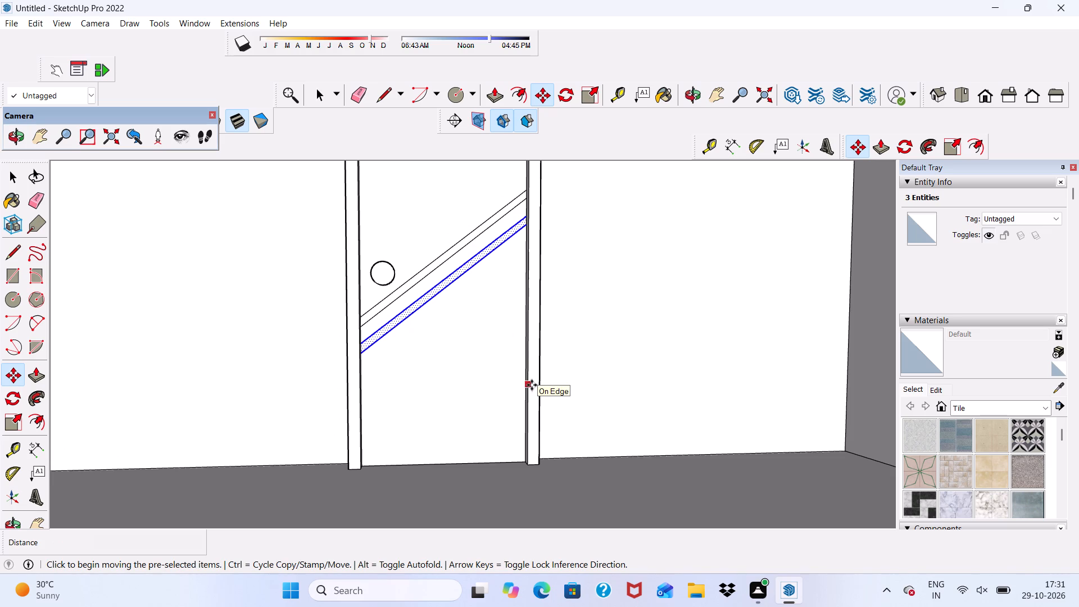
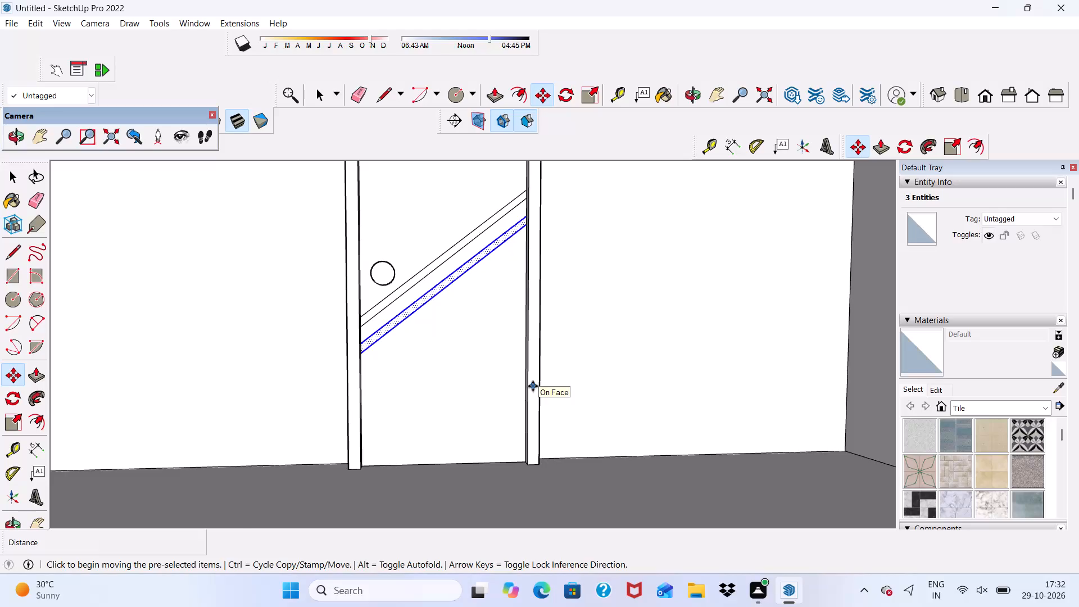
# Move the selected diagonal strip on the upper-floor door about 1 5/16" vertically, closer to the strip above it.
pyautogui.scroll(-5, 306, 375)
pyautogui.scroll(1, 409, 339)
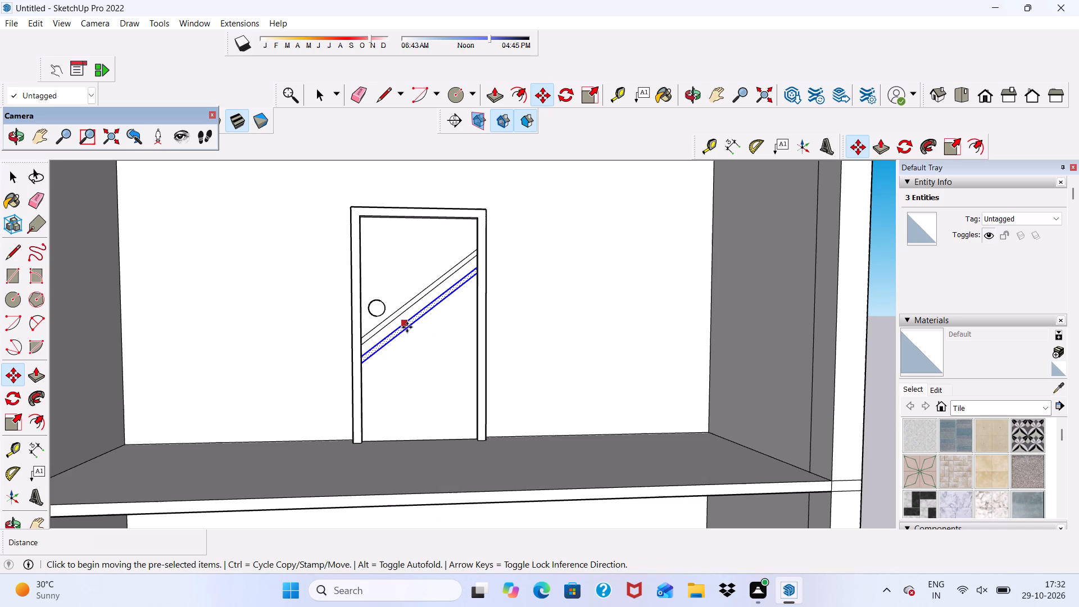
pyautogui.click(407, 327)
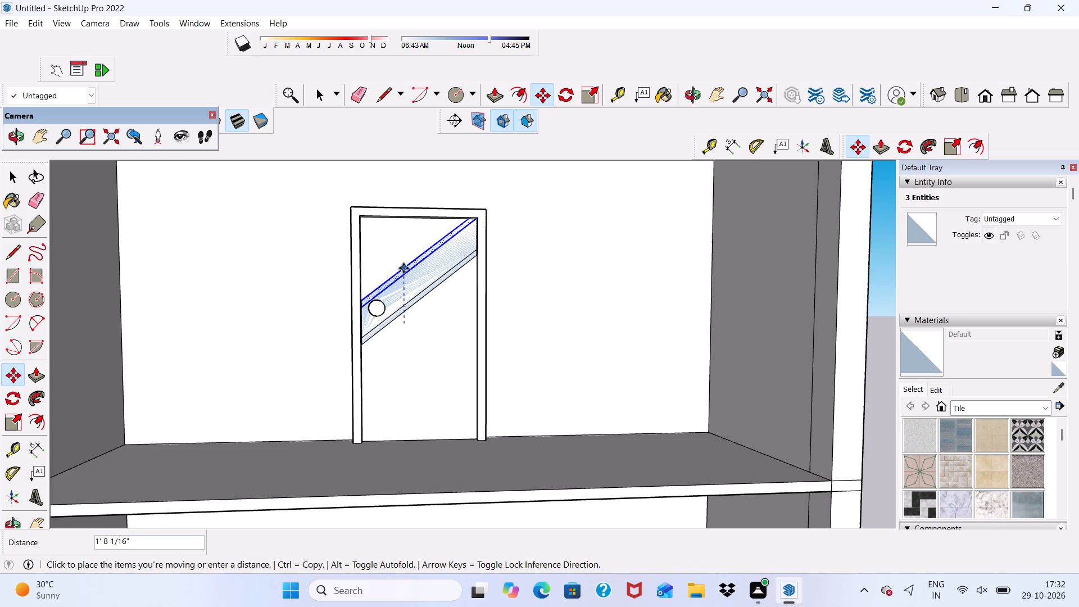
pyautogui.scroll(-4, 213, 529)
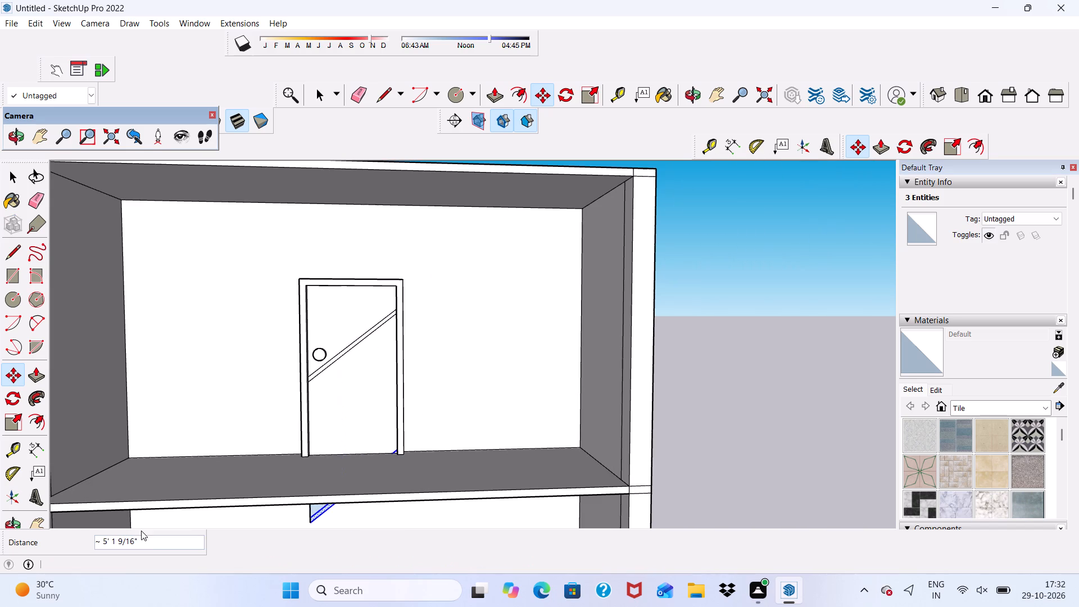
pyautogui.moveTo(177, 567); pyautogui.dragTo(115, 594, button='middle')
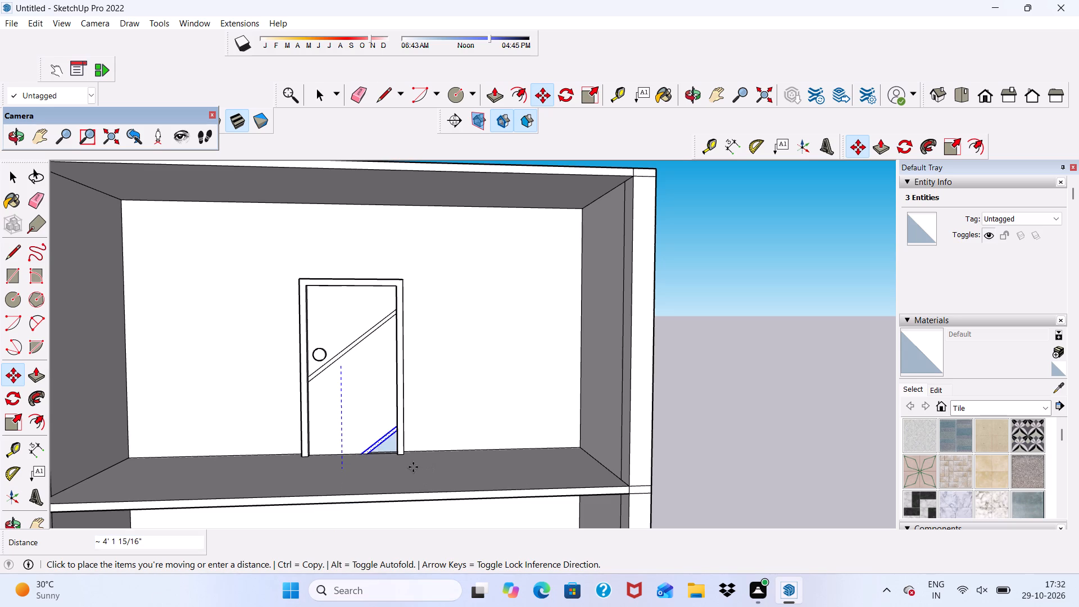
pyautogui.scroll(2, 349, 377)
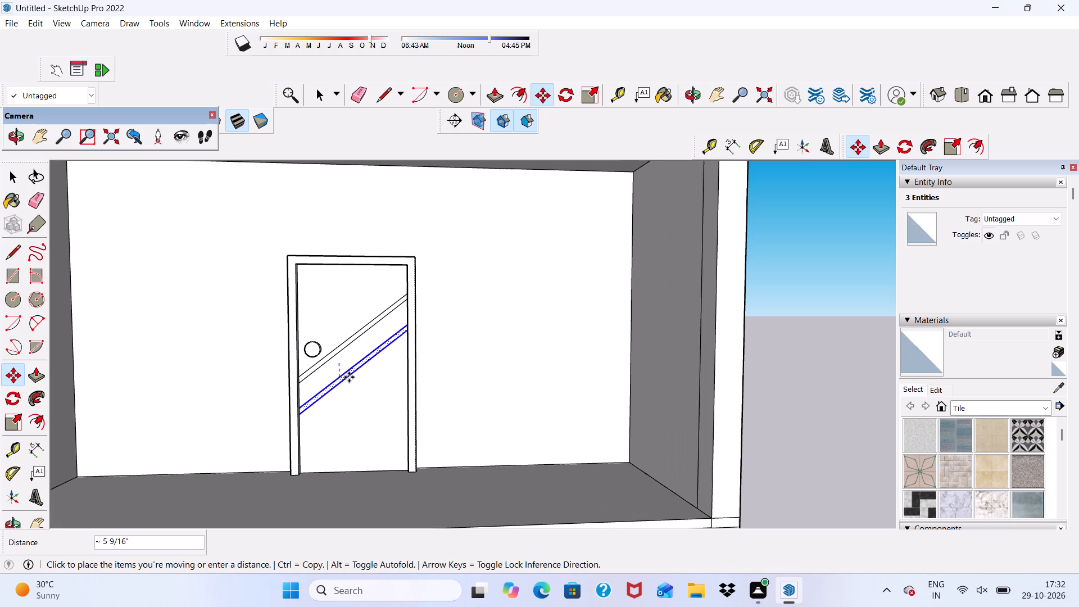
pyautogui.scroll(2, 349, 377)
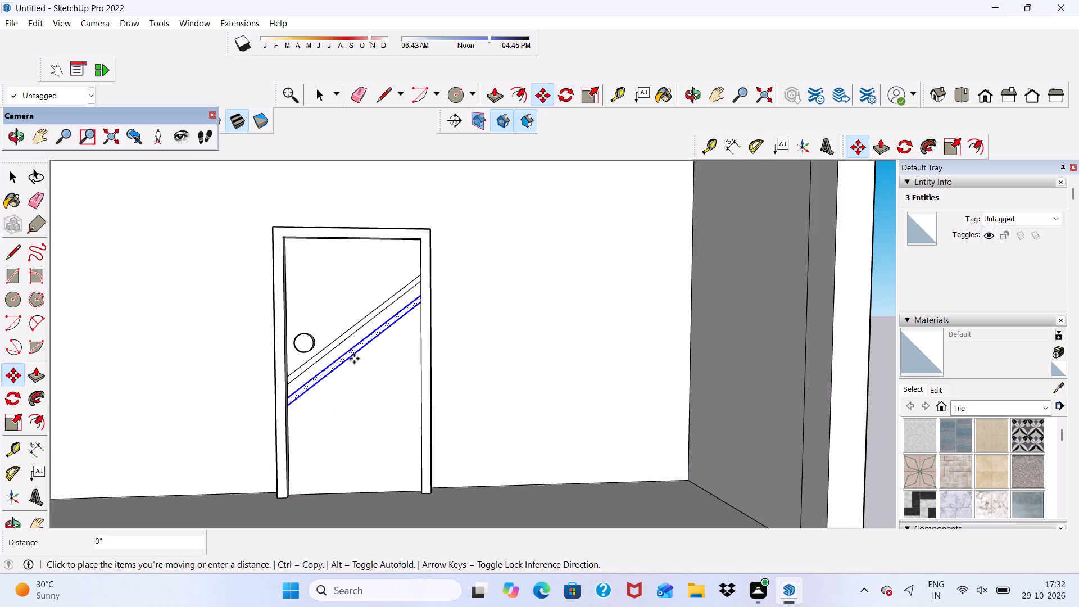
pyautogui.scroll(5, 354, 352)
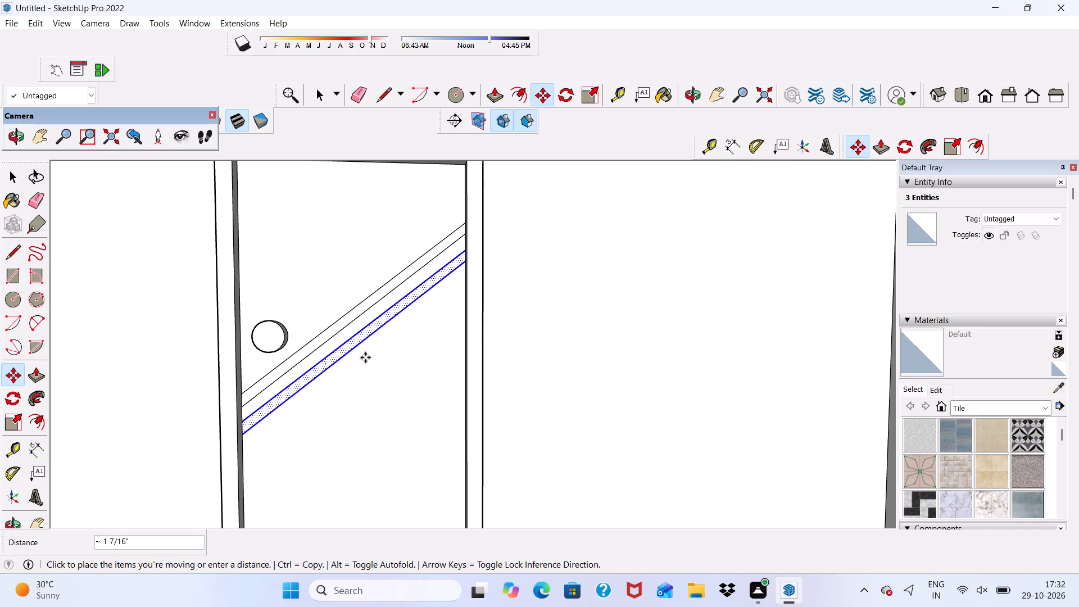
pyautogui.scroll(4, 366, 357)
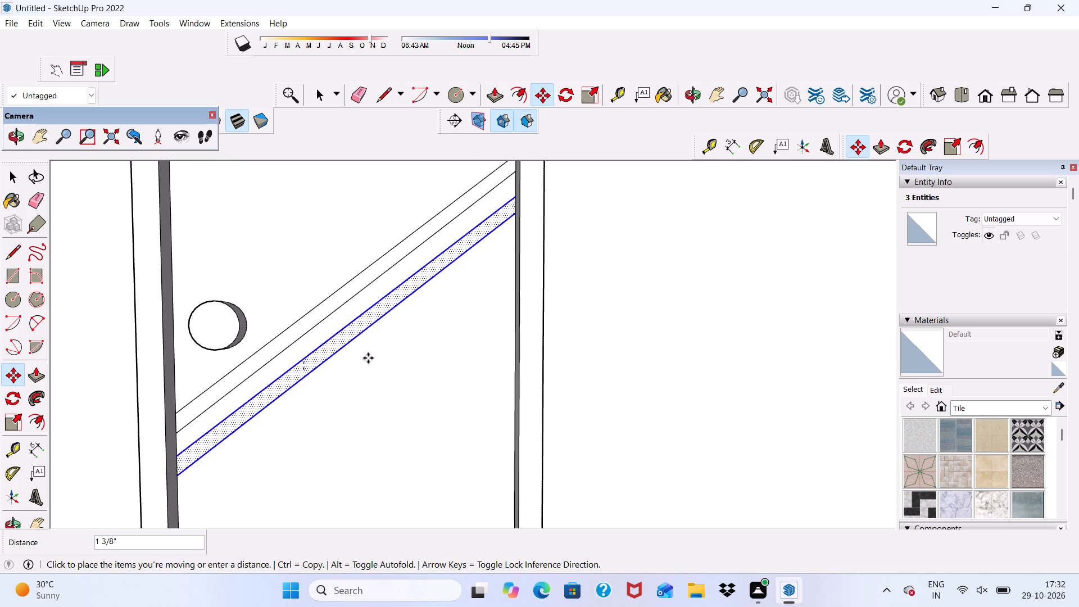
pyautogui.click(368, 359)
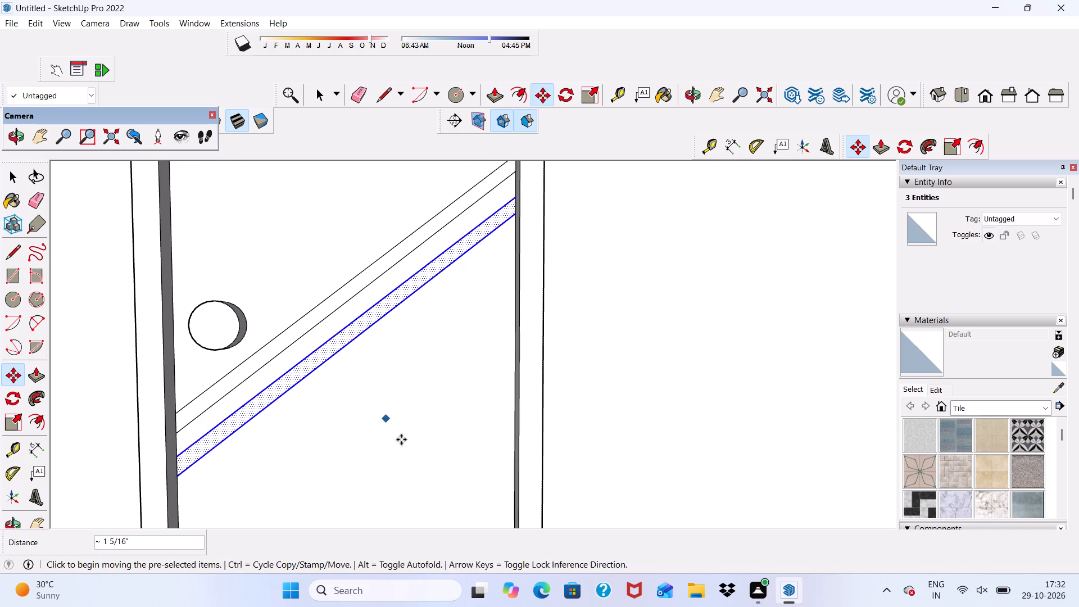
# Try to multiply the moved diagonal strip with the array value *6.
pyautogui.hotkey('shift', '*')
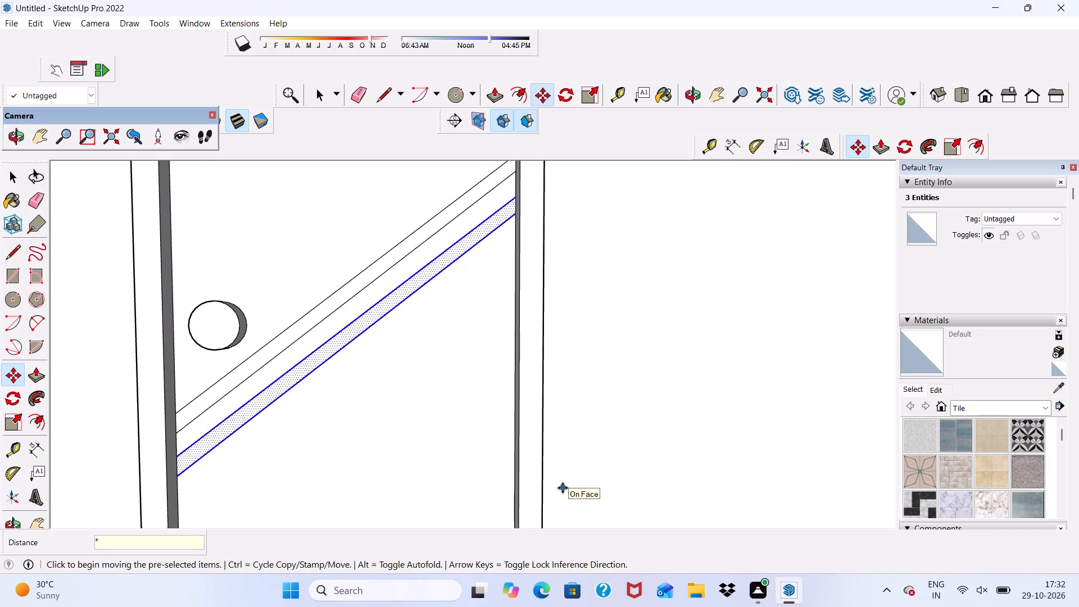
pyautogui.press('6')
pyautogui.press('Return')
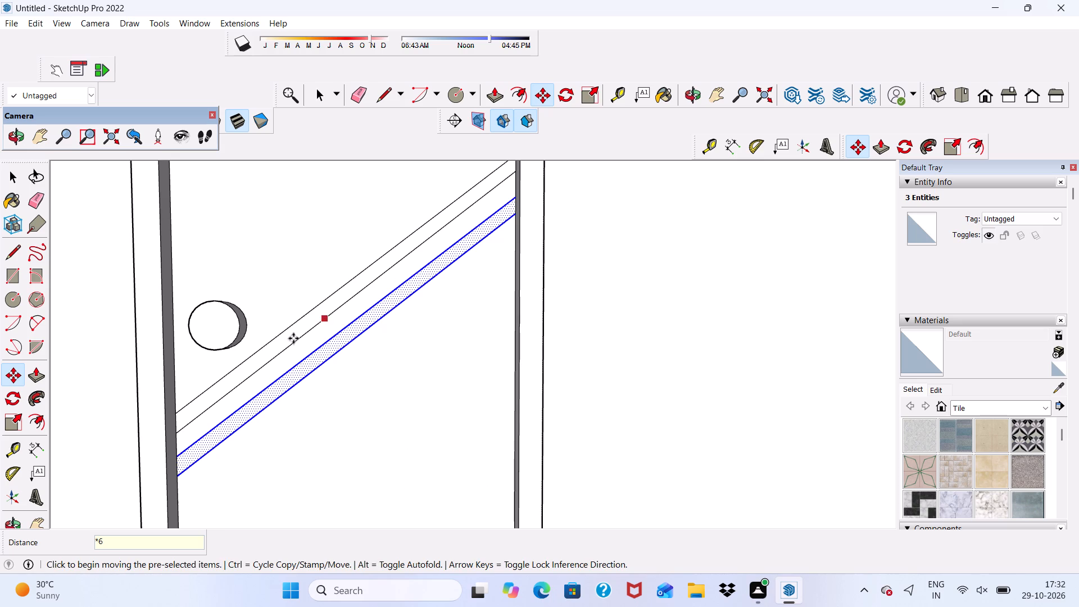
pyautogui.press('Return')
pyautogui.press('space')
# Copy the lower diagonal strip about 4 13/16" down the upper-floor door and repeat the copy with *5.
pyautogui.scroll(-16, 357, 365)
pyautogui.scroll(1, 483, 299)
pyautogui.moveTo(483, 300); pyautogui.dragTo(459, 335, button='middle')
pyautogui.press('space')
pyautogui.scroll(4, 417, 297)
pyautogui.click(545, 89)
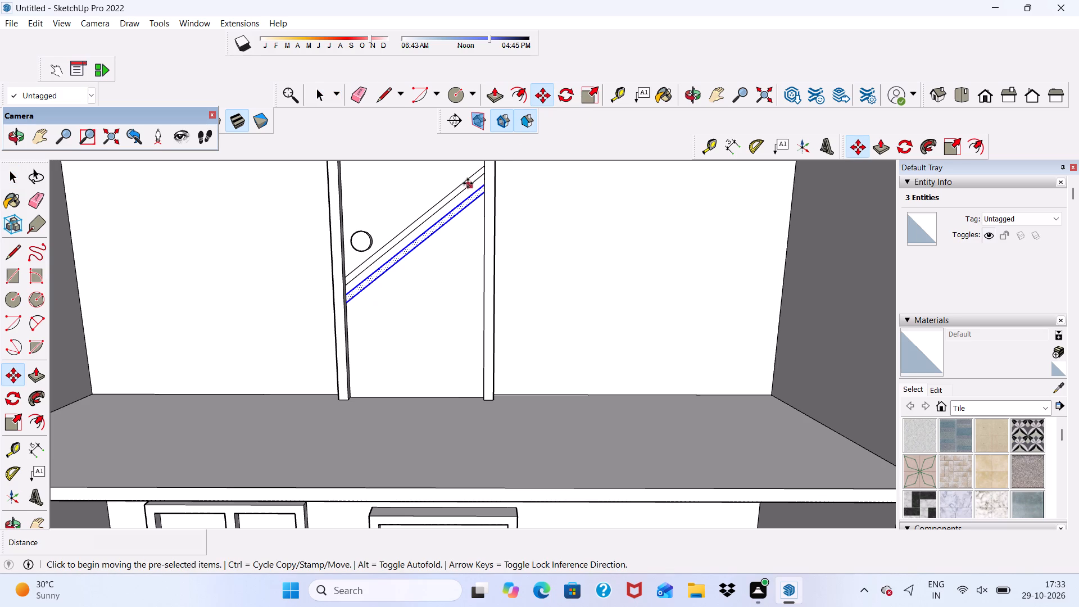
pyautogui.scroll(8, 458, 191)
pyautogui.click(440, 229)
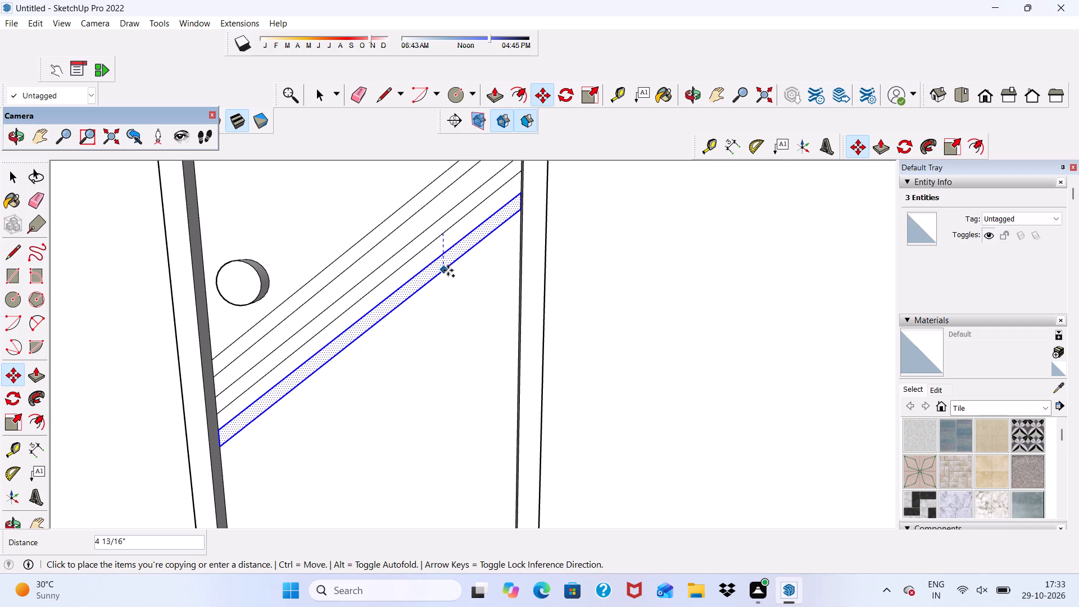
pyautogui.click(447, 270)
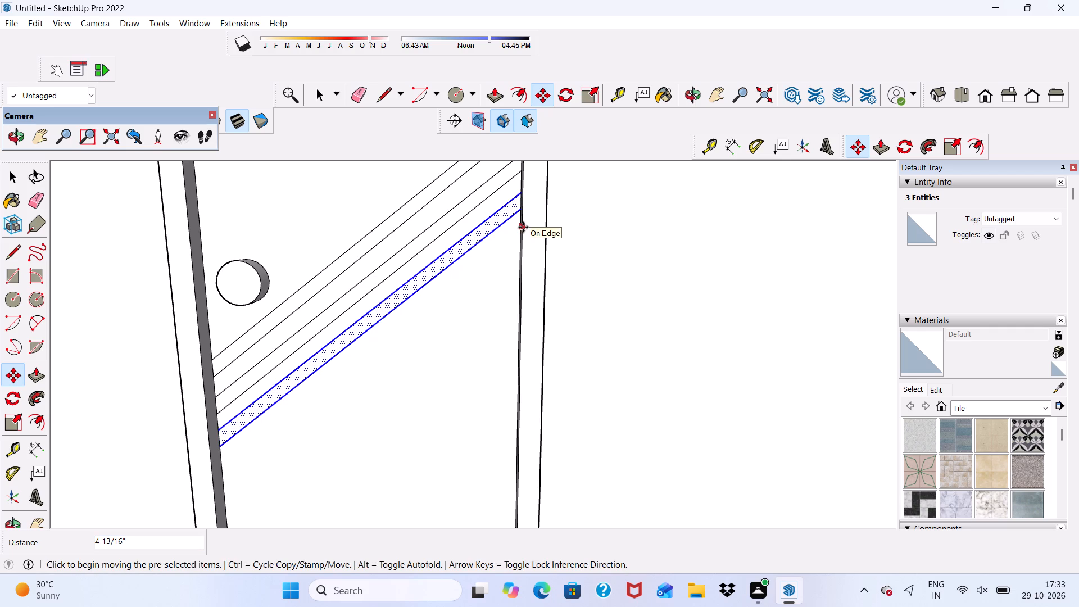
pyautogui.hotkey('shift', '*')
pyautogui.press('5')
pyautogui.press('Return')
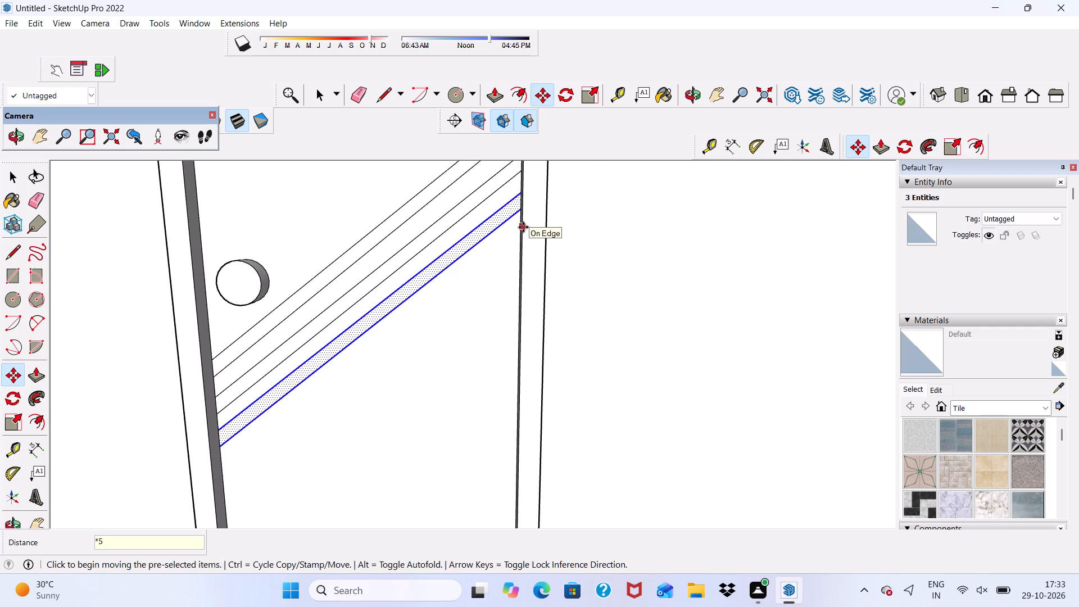
# Compare the diagonal strip spacing on the upper-floor door with the door on the floor below.
pyautogui.scroll(-20, 518, 230)
pyautogui.scroll(-2, 518, 230)
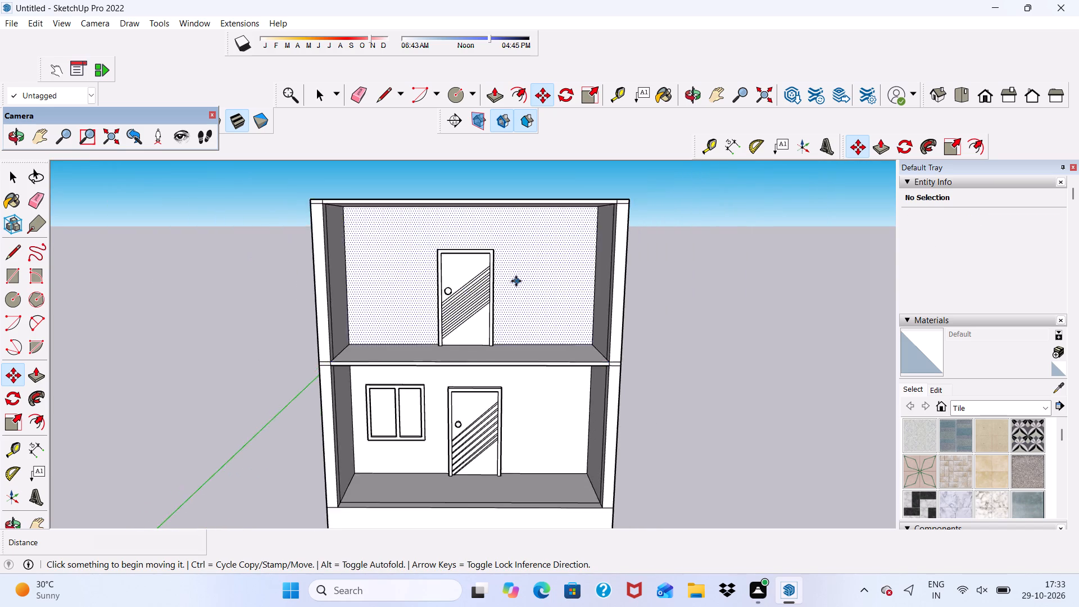
pyautogui.scroll(-4, 516, 281)
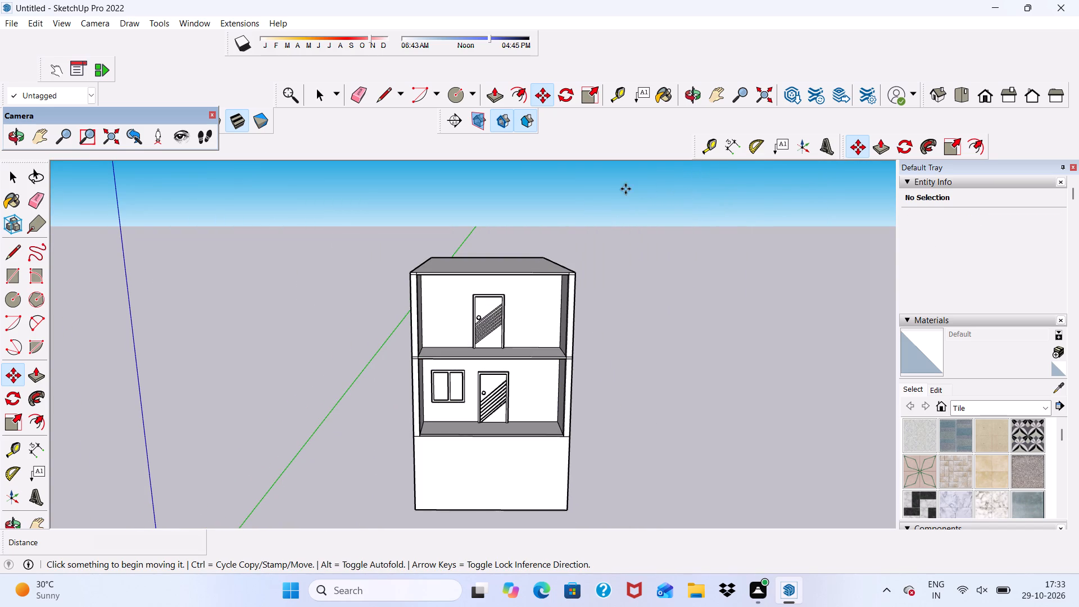
pyautogui.click(986, 88)
pyautogui.scroll(5, 495, 312)
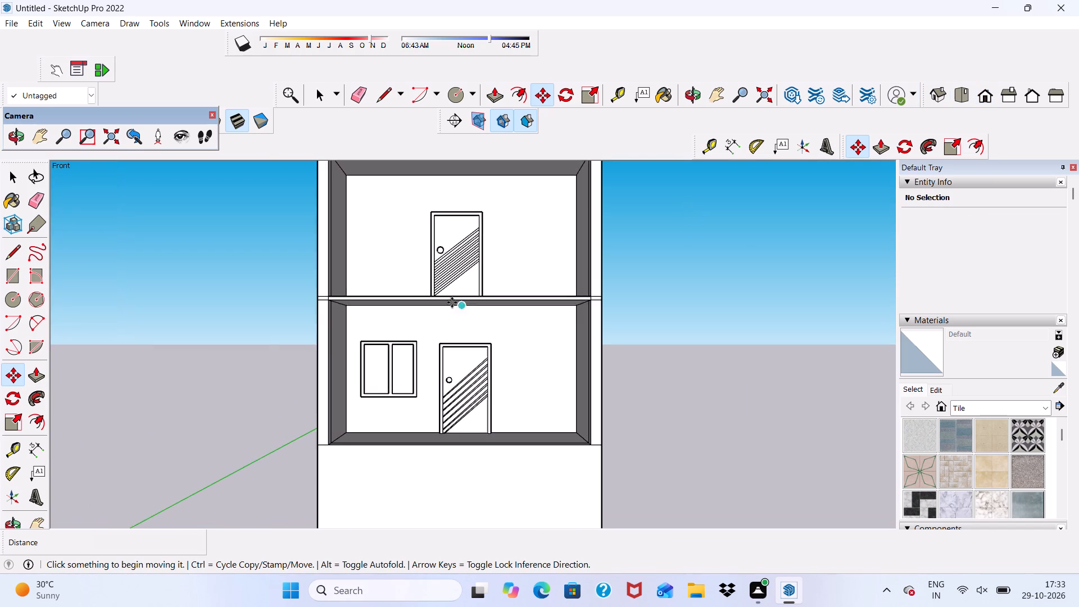
pyautogui.scroll(6, 439, 252)
pyautogui.scroll(13, 432, 553)
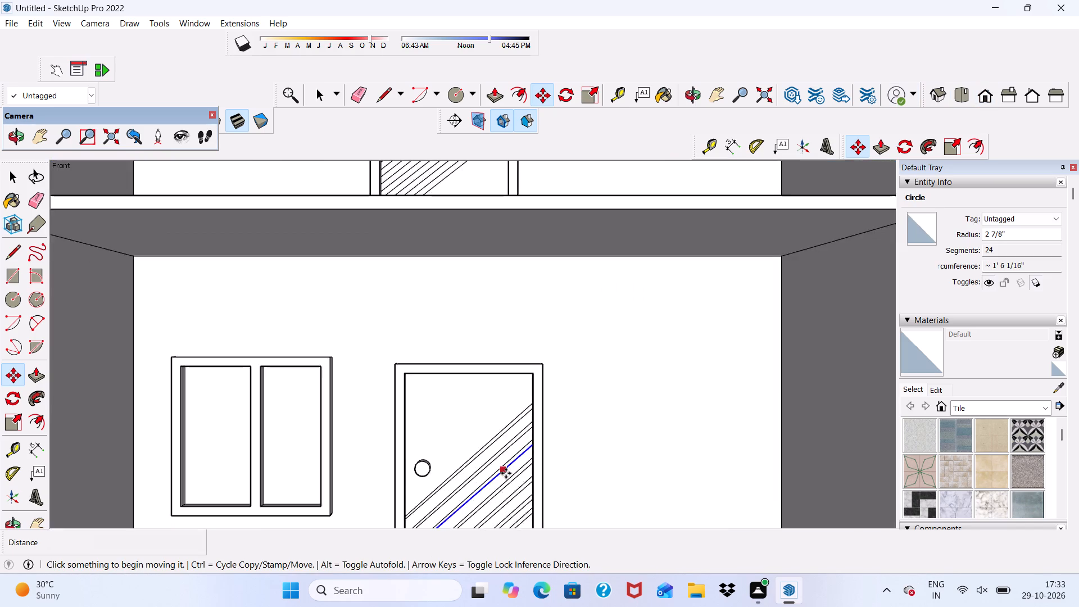
pyautogui.scroll(6, 506, 473)
pyautogui.moveTo(507, 472); pyautogui.dragTo(386, 501, button='middle')
pyautogui.press('space')
pyautogui.scroll(-2, 415, 349)
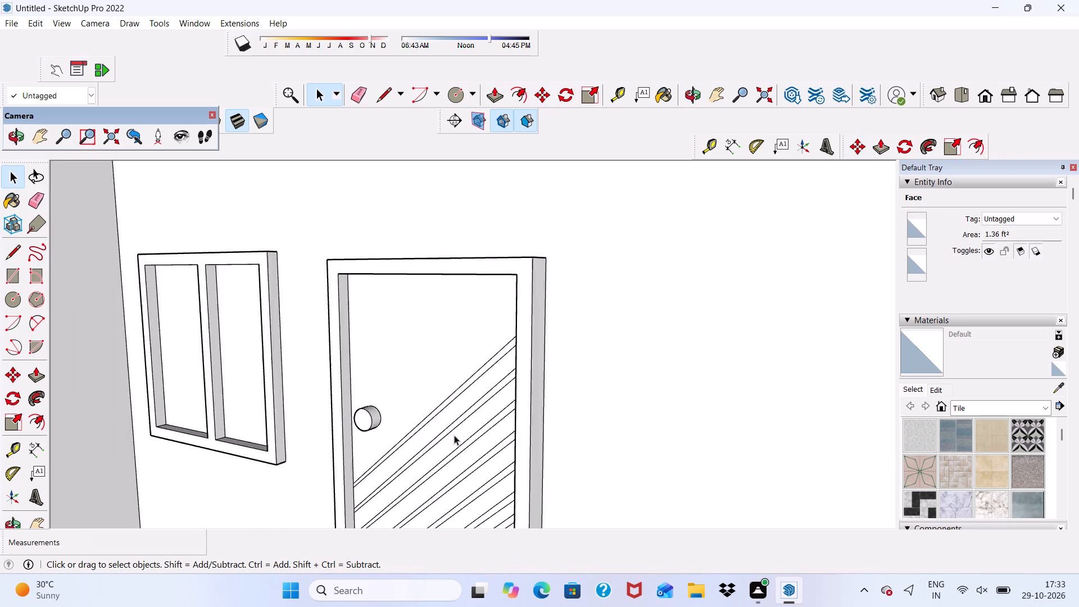
pyautogui.scroll(-17, 454, 435)
pyautogui.scroll(6, 510, 336)
pyautogui.scroll(10, 480, 229)
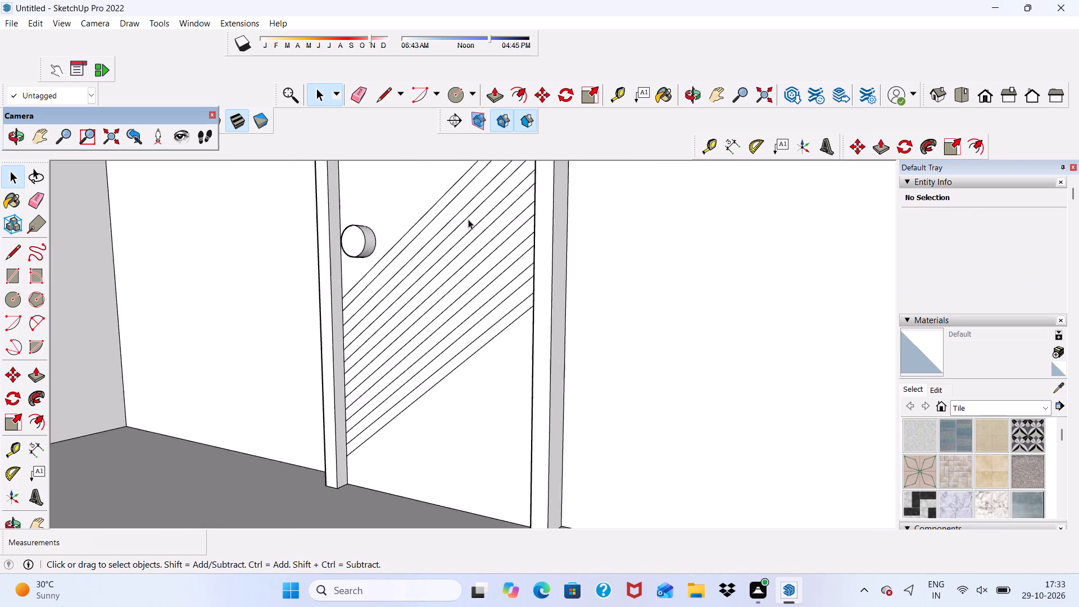
pyautogui.scroll(3, 468, 219)
pyautogui.moveTo(465, 218); pyautogui.dragTo(525, 273, button='middle')
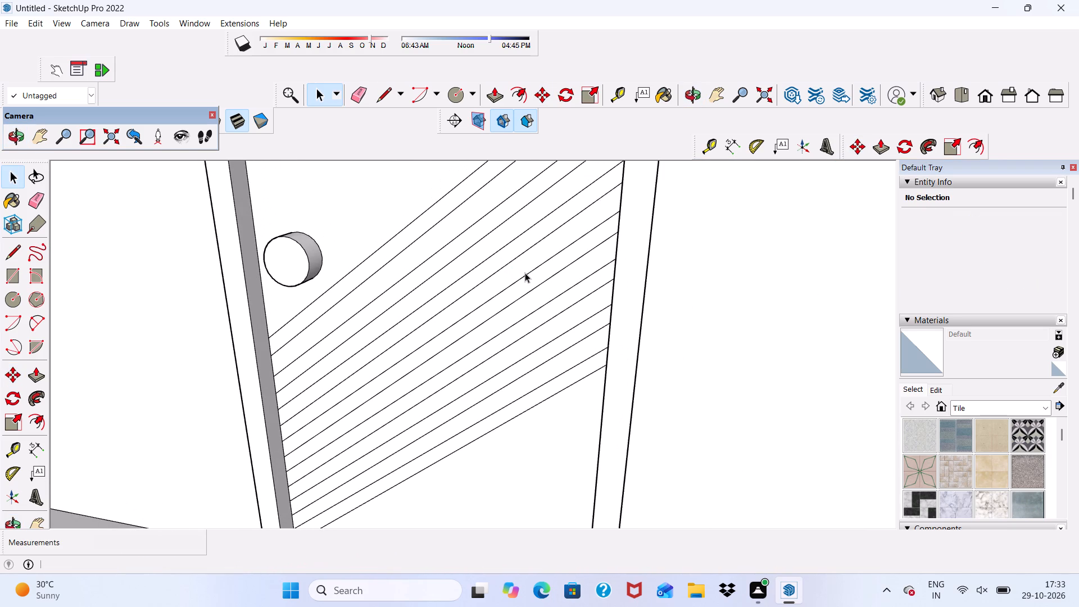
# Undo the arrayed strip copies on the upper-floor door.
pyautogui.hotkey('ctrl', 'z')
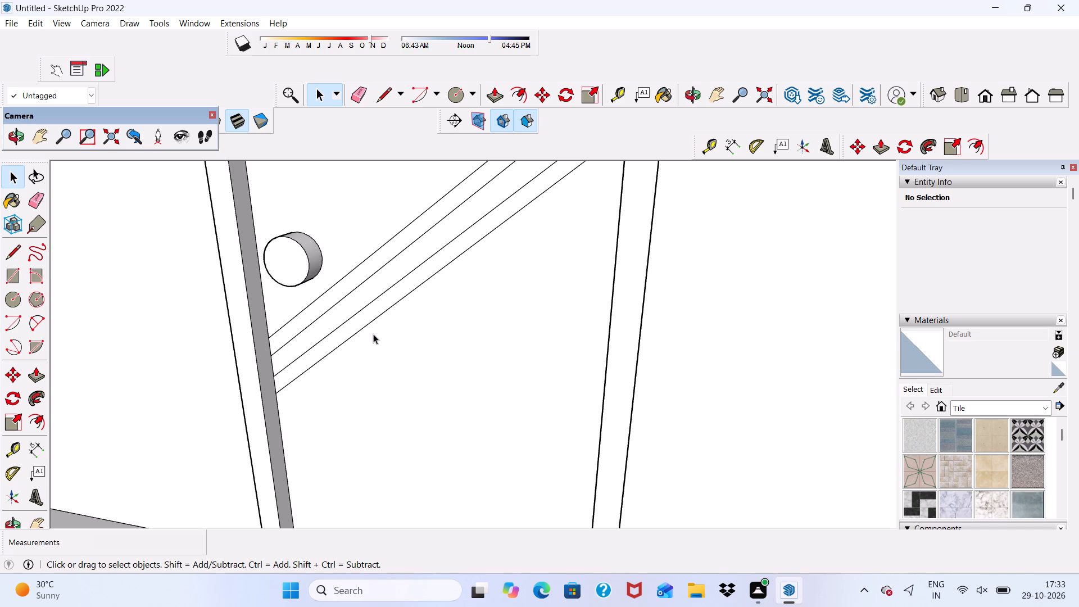
# Select the lower diagonal strip with its edges and move it down to widen the gap below the upper strip.
pyautogui.scroll(-10, 312, 342)
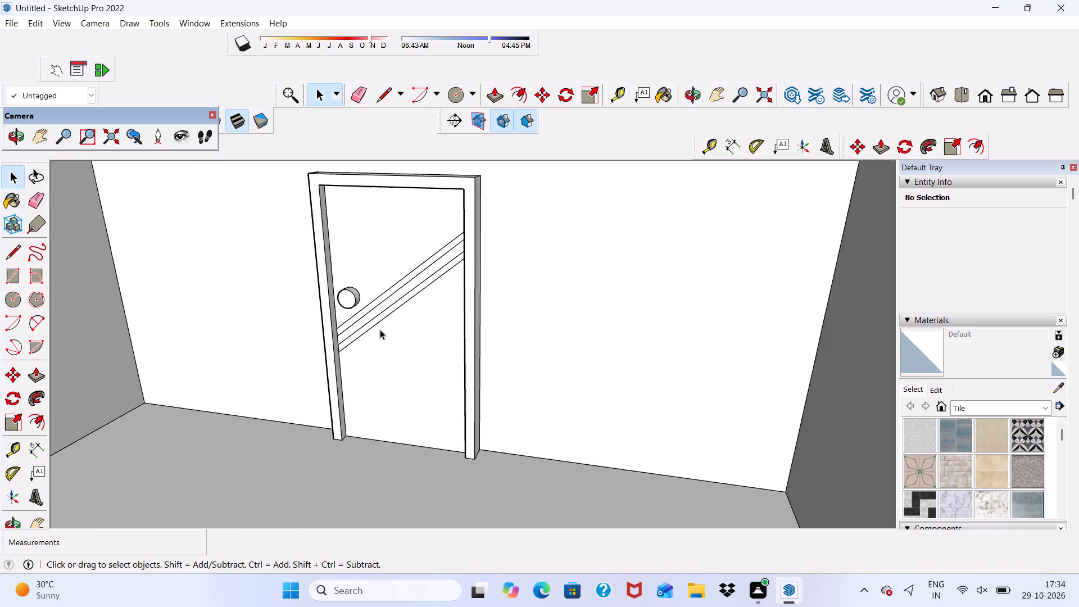
pyautogui.scroll(14, 380, 329)
pyautogui.doubleClick(386, 318)
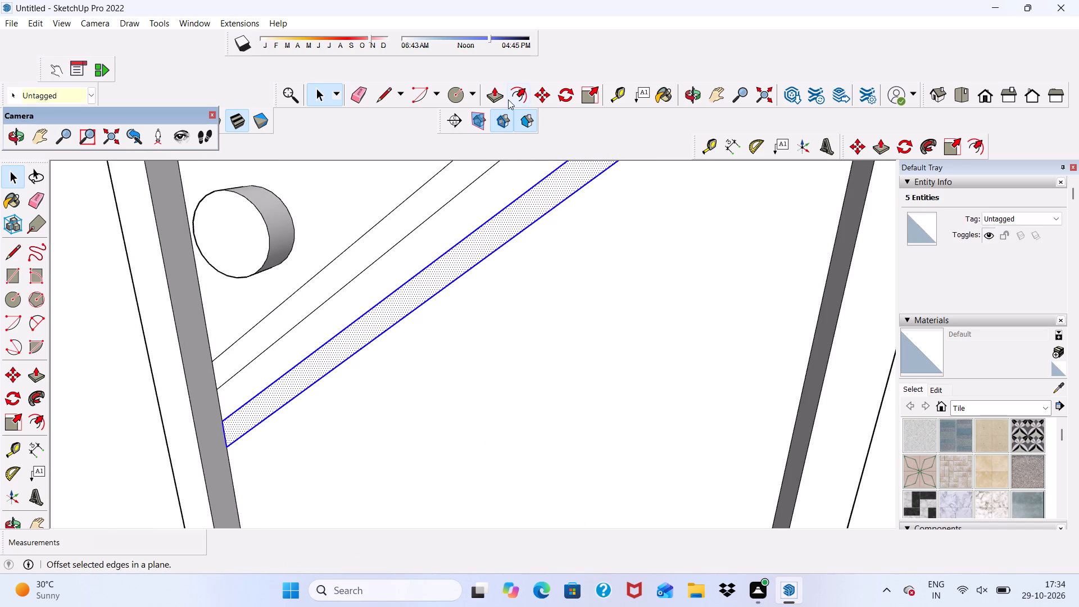
pyautogui.click(539, 97)
pyautogui.click(466, 259)
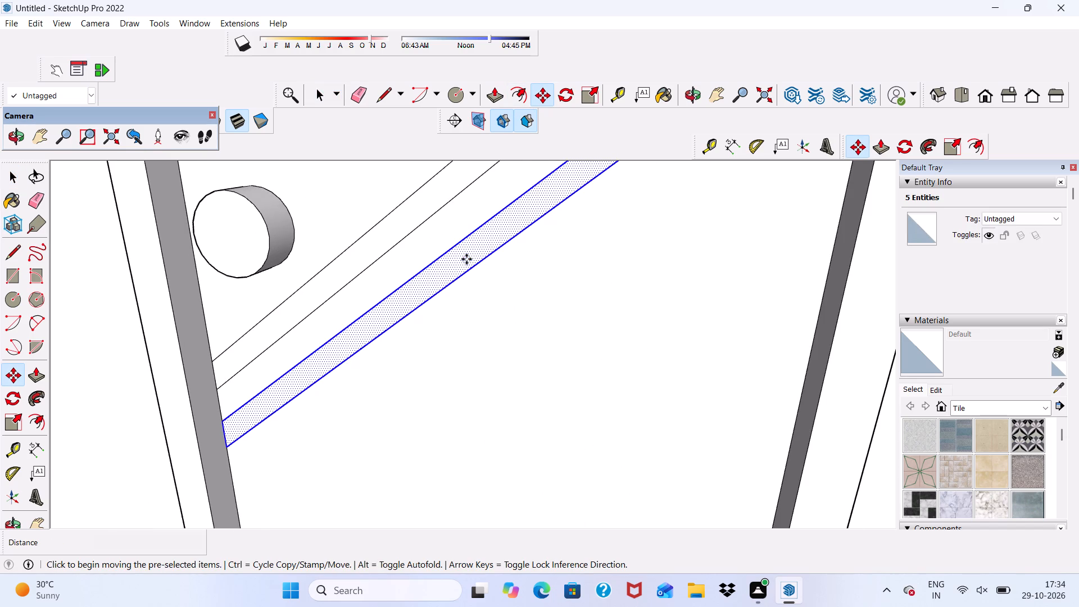
pyautogui.click(478, 296)
# Copy the selected lower diagonal strip about 6 15/16" straight down the upper-floor door.
pyautogui.scroll(-10, 481, 277)
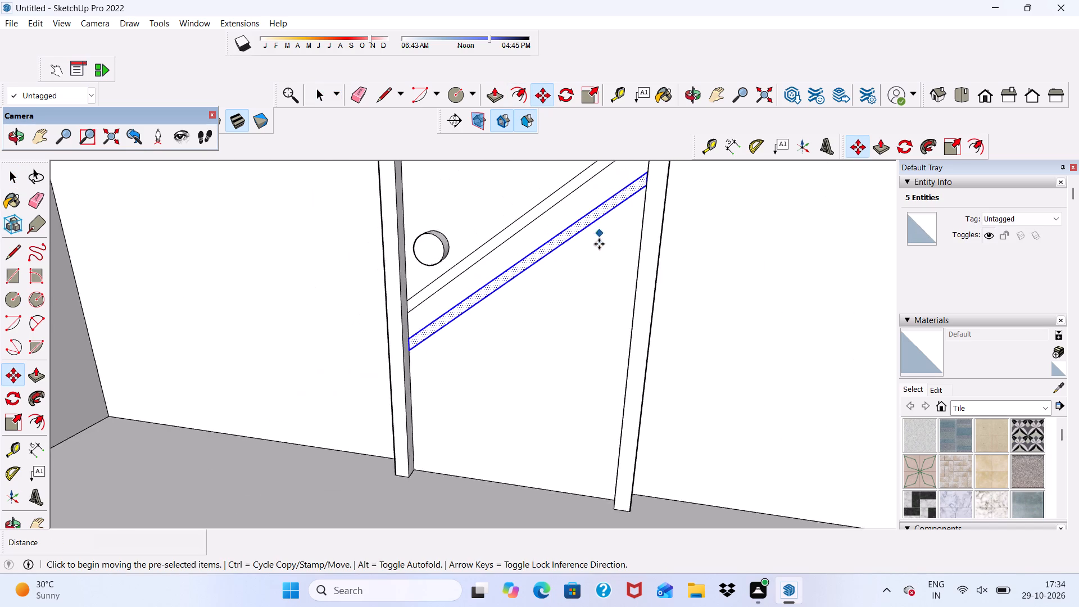
pyautogui.scroll(-2, 599, 244)
pyautogui.moveTo(599, 247); pyautogui.dragTo(726, 189, button='middle')
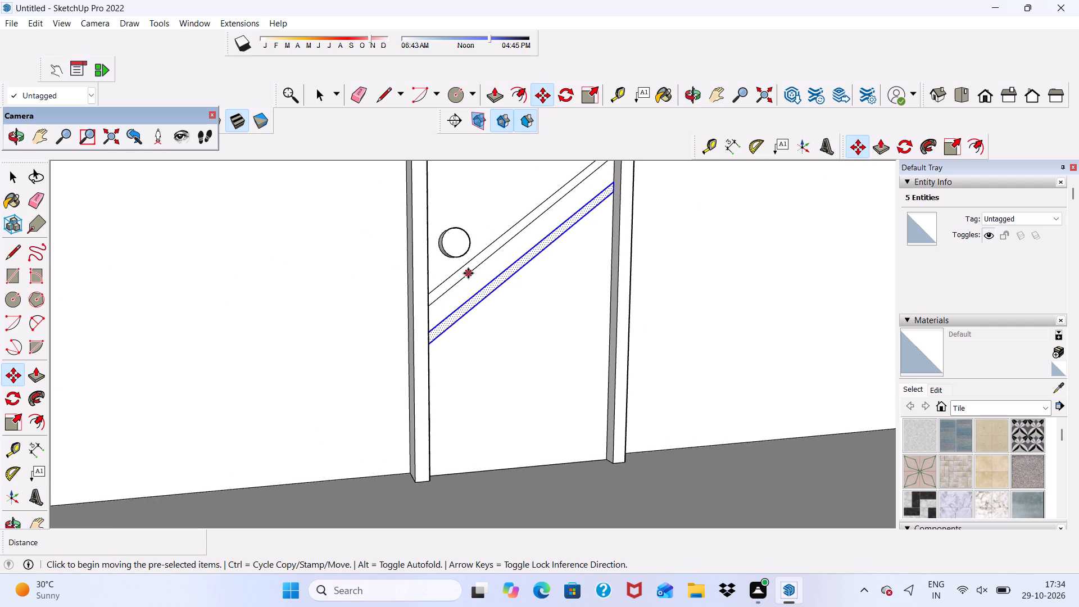
pyautogui.scroll(4, 466, 293)
pyautogui.click(466, 315)
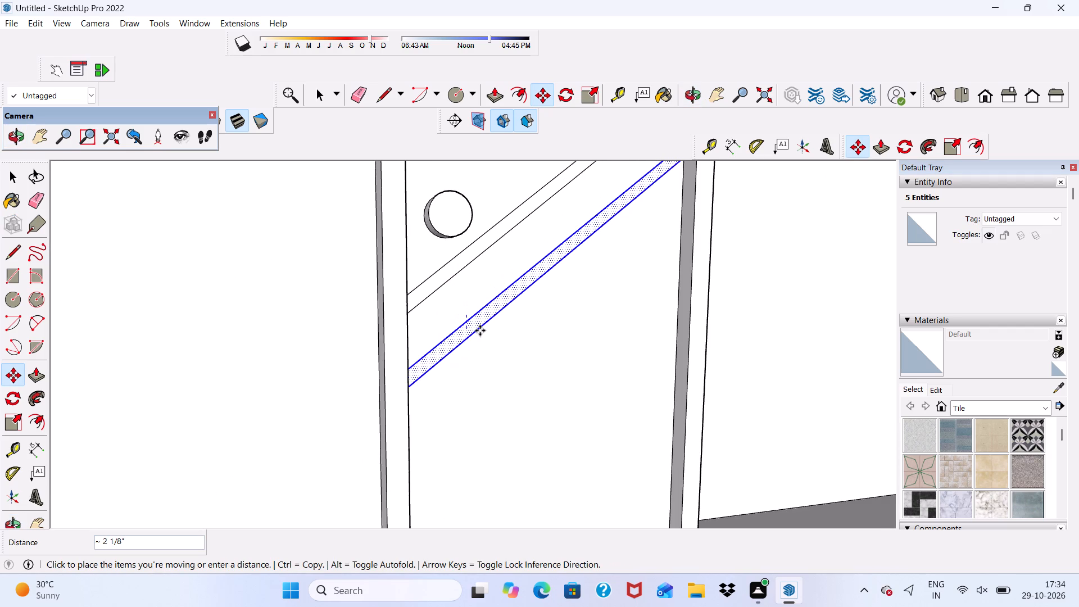
pyautogui.scroll(-5, 429, 257)
pyautogui.scroll(4, 459, 325)
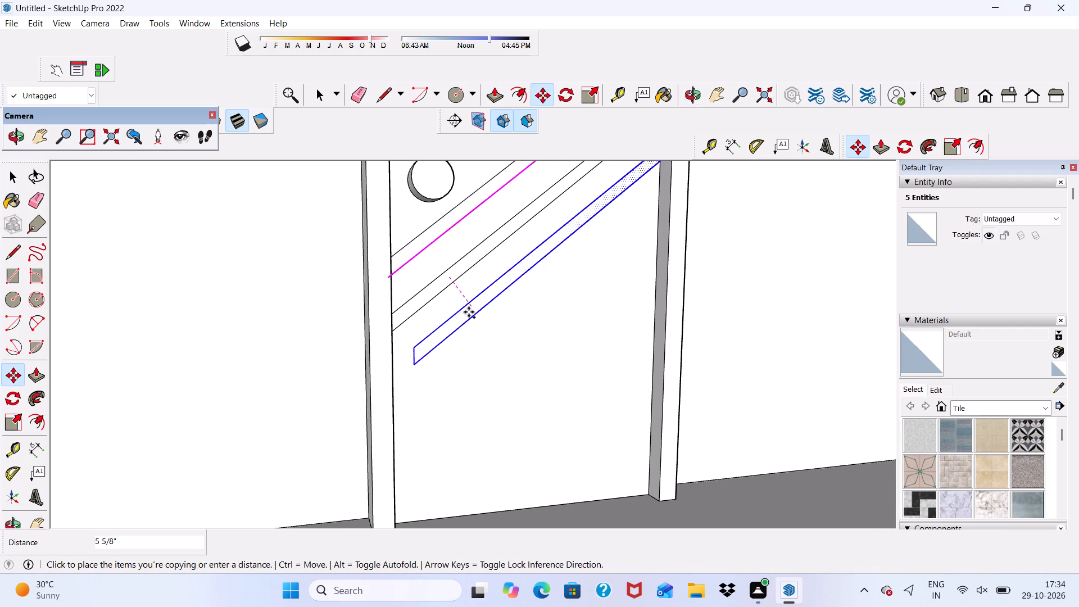
pyautogui.scroll(-2, 460, 329)
pyautogui.moveTo(463, 332); pyautogui.dragTo(419, 306, button='middle')
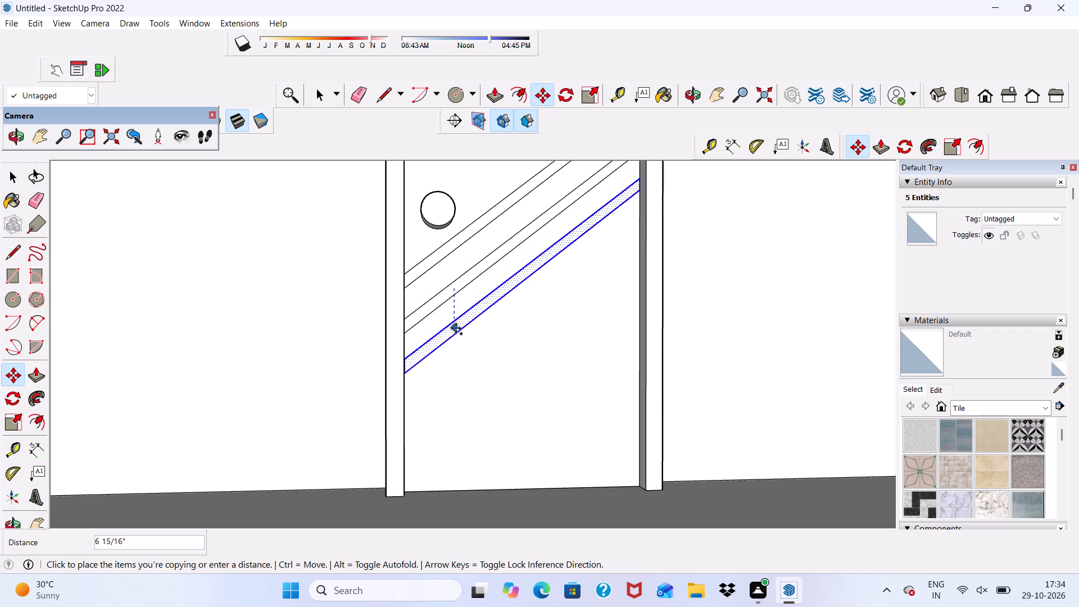
pyautogui.click(456, 328)
# Repeat the diagonal strip copy down the upper-floor door with *5.
pyautogui.scroll(-6, 477, 290)
pyautogui.moveTo(527, 363); pyautogui.dragTo(423, 396, button='middle')
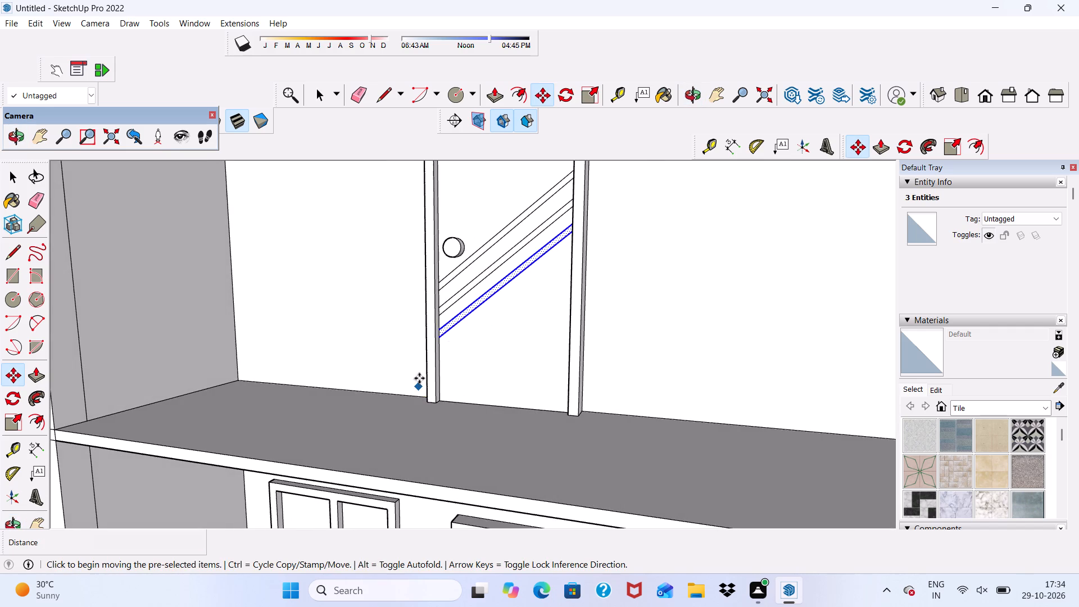
pyautogui.scroll(1, 470, 310)
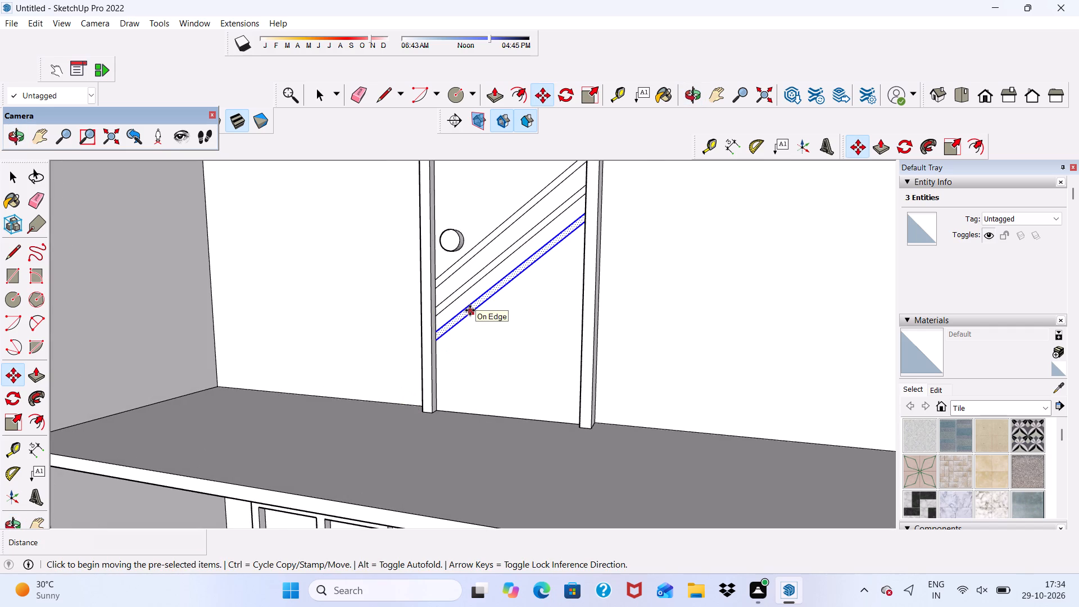
pyautogui.hotkey('shift', '*')
pyautogui.press('5')
pyautogui.press('Return')
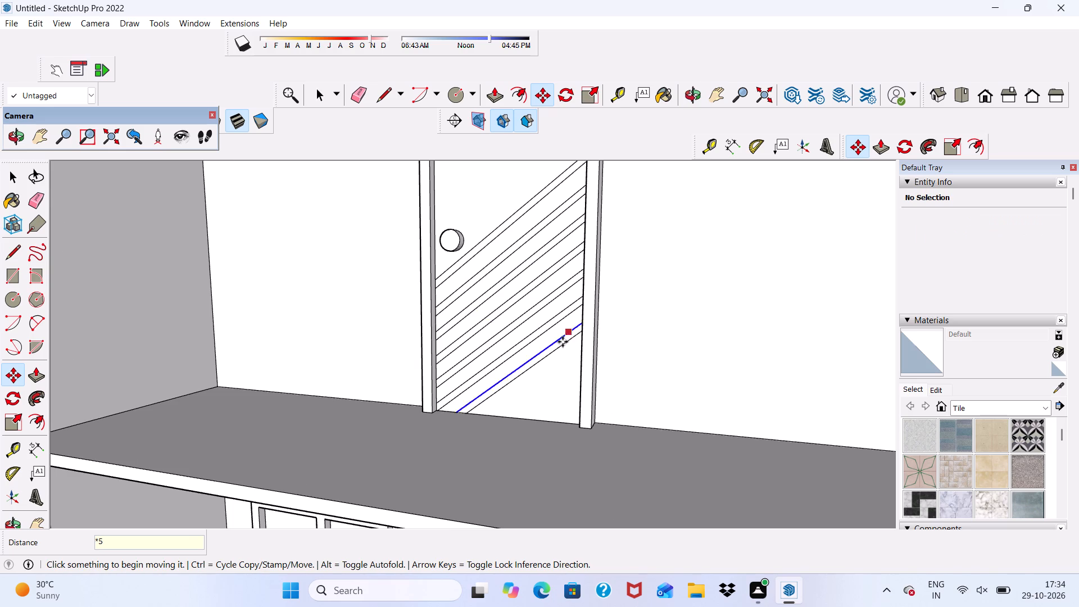
# Erase the leftover strip outline that protrudes below the slab under the upper-floor door.
pyautogui.scroll(-12, 544, 357)
pyautogui.moveTo(452, 380); pyautogui.dragTo(548, 413, button='middle')
pyautogui.press('space')
pyautogui.scroll(-6, 525, 402)
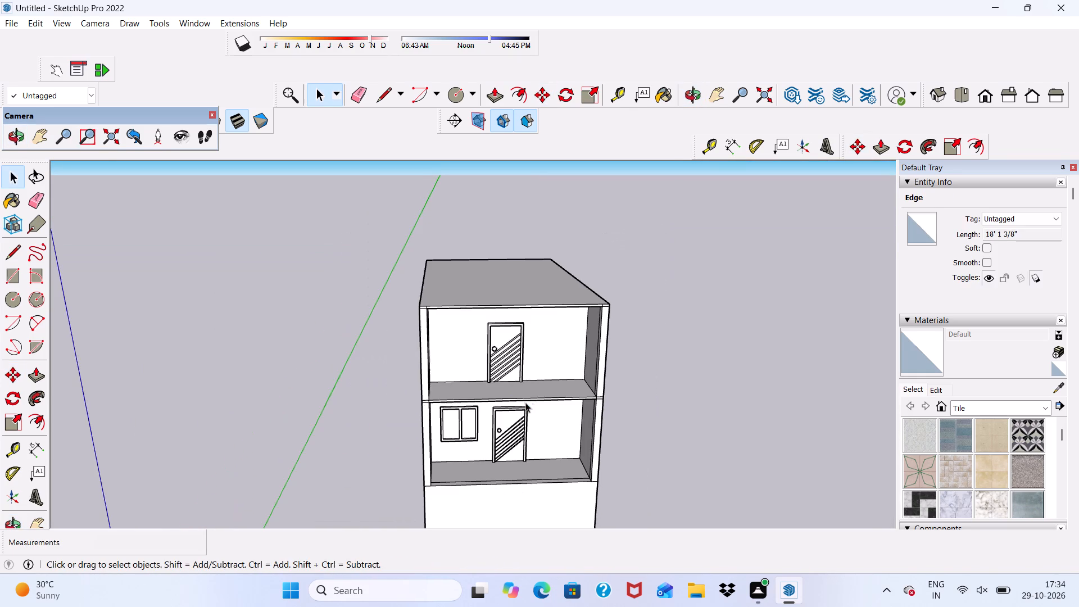
pyautogui.moveTo(549, 437); pyautogui.dragTo(536, 439, button='middle')
pyautogui.scroll(17, 526, 452)
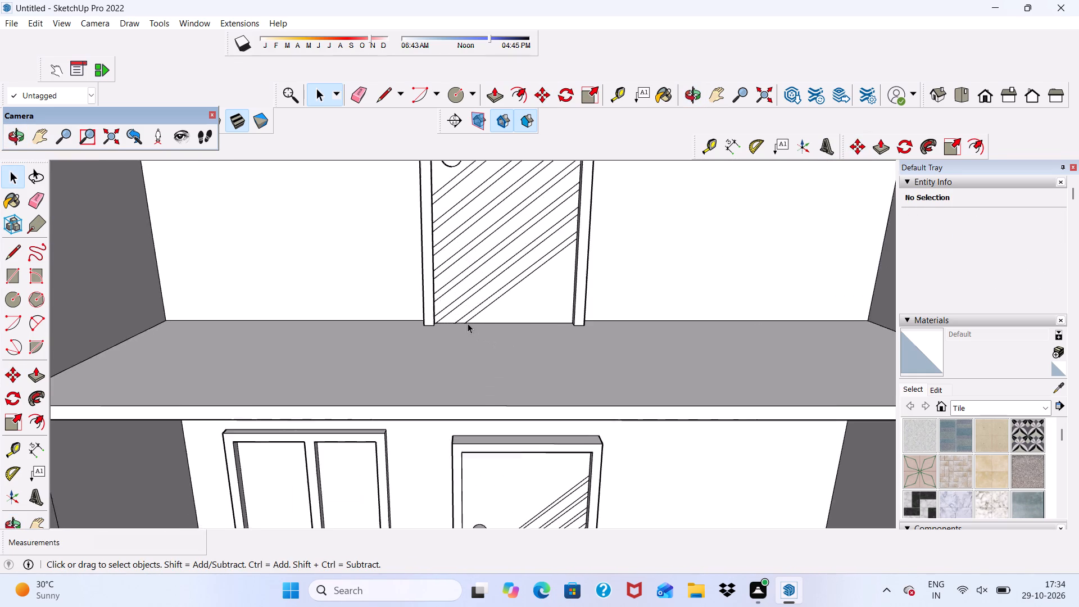
pyautogui.scroll(-1, 466, 323)
pyautogui.moveTo(466, 323); pyautogui.dragTo(469, 233, button='middle')
pyautogui.click(359, 97)
pyautogui.scroll(6, 426, 382)
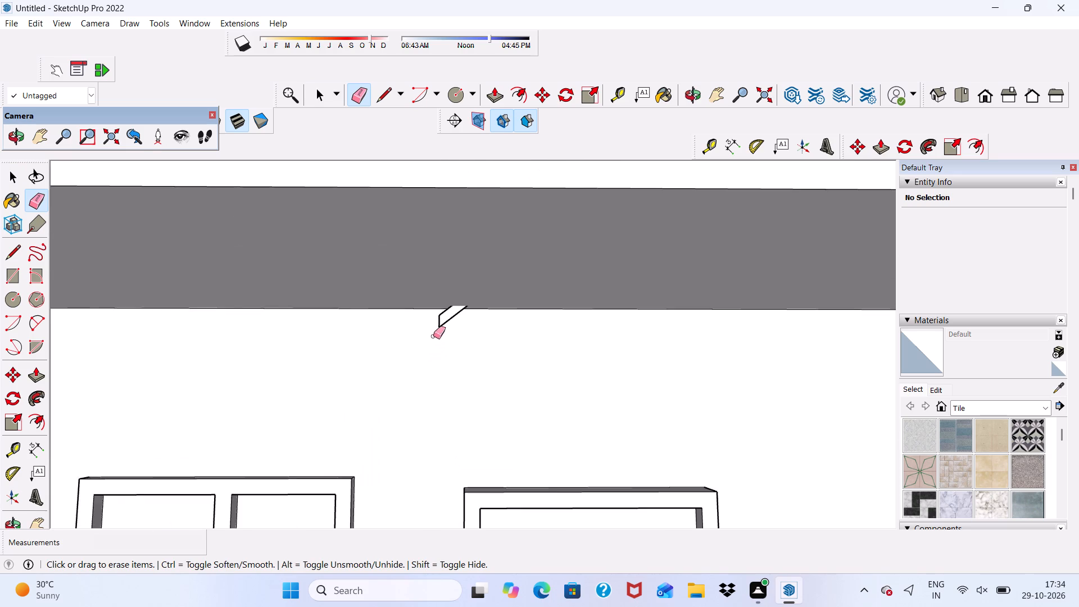
pyautogui.scroll(4, 433, 336)
pyautogui.scroll(4, 459, 295)
pyautogui.click(465, 289)
pyautogui.moveTo(470, 296); pyautogui.dragTo(479, 316)
pyautogui.moveTo(454, 316); pyautogui.dragTo(420, 339)
pyautogui.scroll(-10, 405, 339)
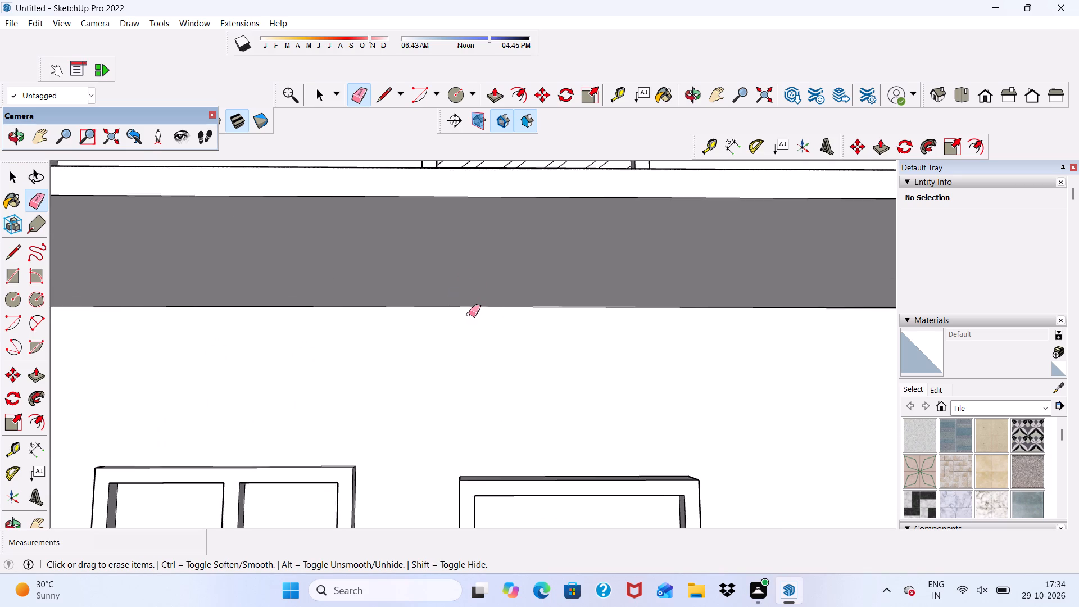
# Compare the diagonal strips and spacing on the upper-floor door with those on the lower-floor door.
pyautogui.scroll(-9, 469, 314)
pyautogui.moveTo(549, 319); pyautogui.dragTo(669, 327, button='middle')
pyautogui.scroll(-11, 463, 258)
pyautogui.press('space')
pyautogui.moveTo(537, 317); pyautogui.dragTo(406, 346, button='middle')
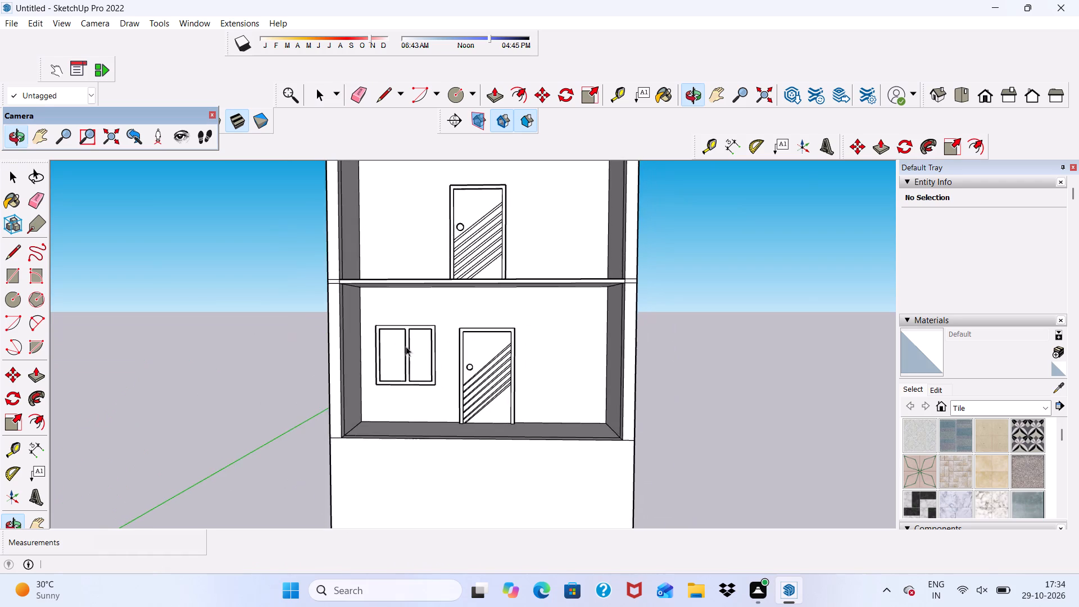
pyautogui.scroll(5, 455, 422)
pyautogui.scroll(12, 537, 359)
pyautogui.scroll(-3, 495, 304)
pyautogui.moveTo(495, 304); pyautogui.dragTo(467, 321, button='middle')
pyautogui.scroll(2, 467, 321)
pyautogui.scroll(-7, 467, 321)
pyautogui.scroll(6, 473, 359)
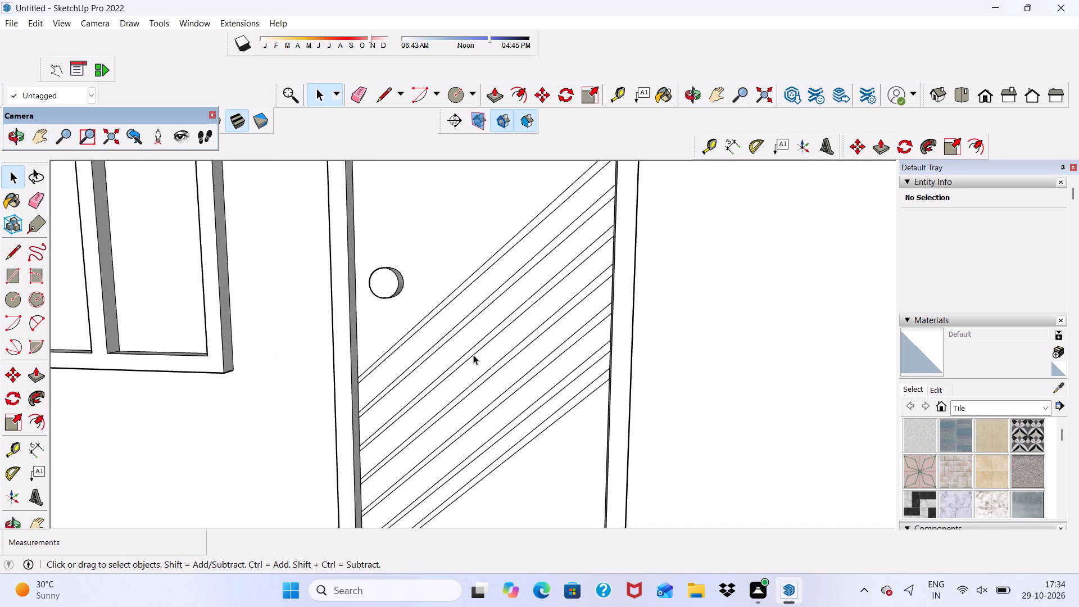
pyautogui.scroll(-13, 473, 351)
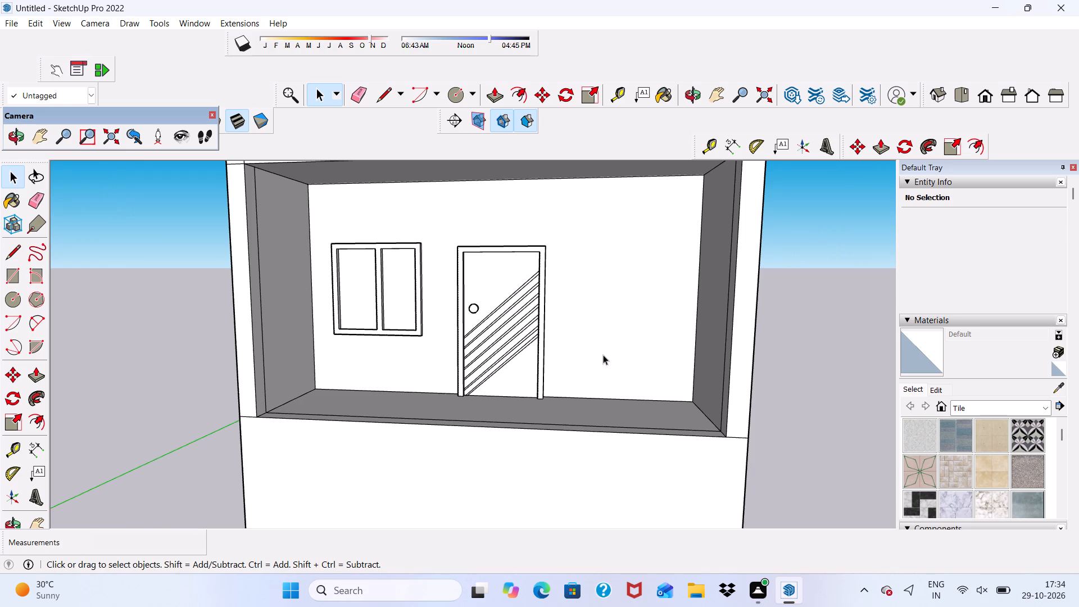
pyautogui.scroll(-6, 610, 397)
pyautogui.scroll(-5, 557, 394)
pyautogui.scroll(7, 527, 305)
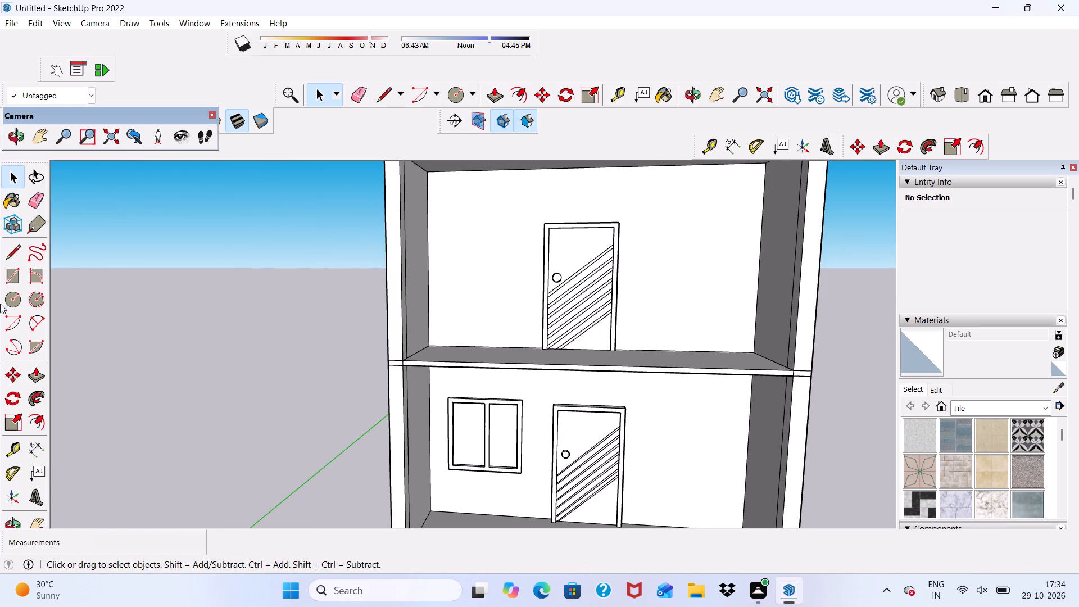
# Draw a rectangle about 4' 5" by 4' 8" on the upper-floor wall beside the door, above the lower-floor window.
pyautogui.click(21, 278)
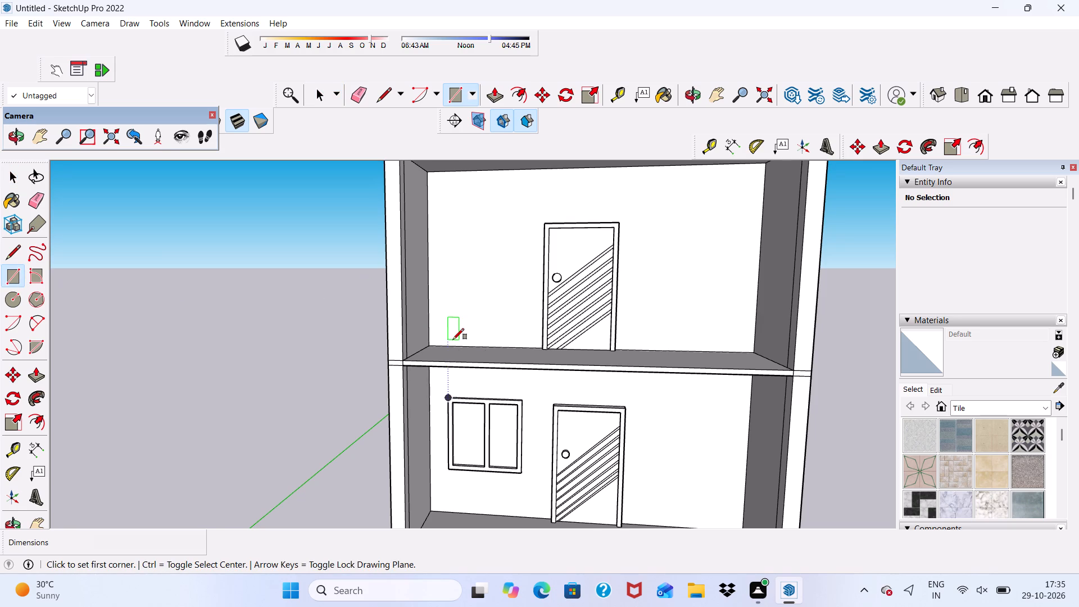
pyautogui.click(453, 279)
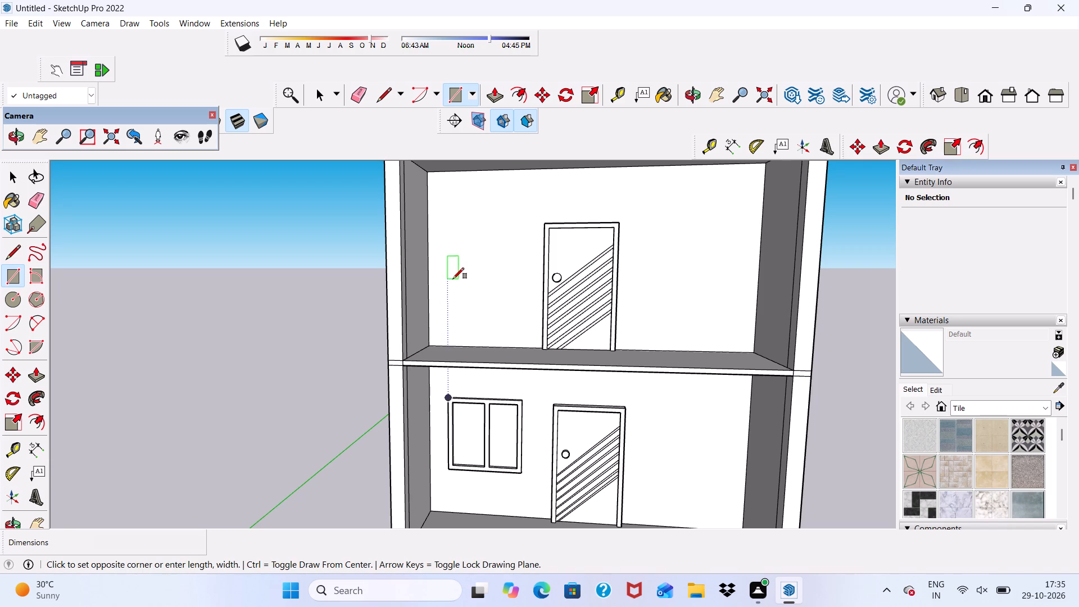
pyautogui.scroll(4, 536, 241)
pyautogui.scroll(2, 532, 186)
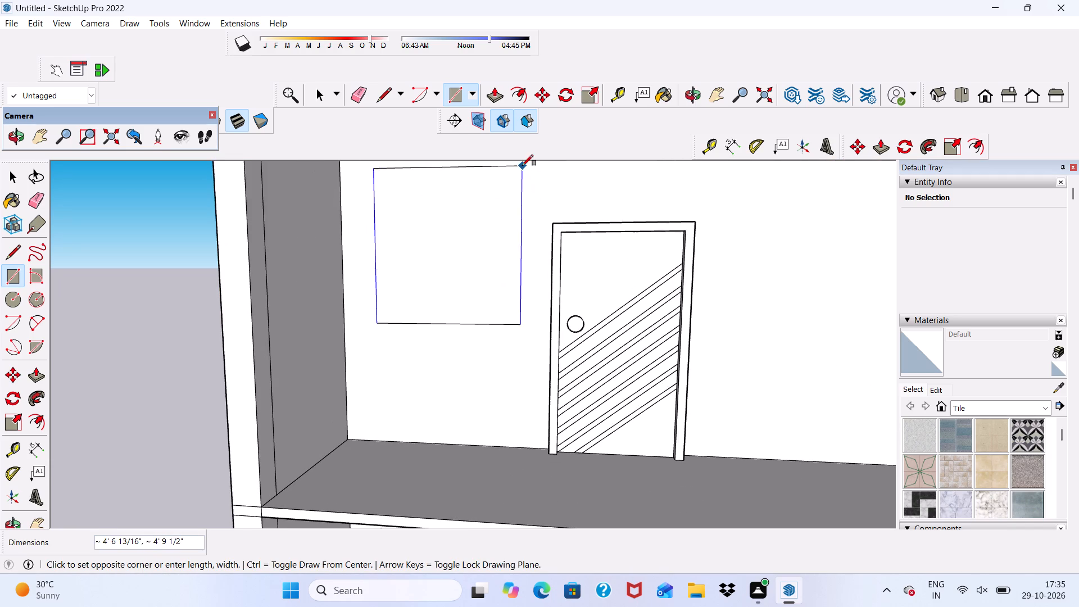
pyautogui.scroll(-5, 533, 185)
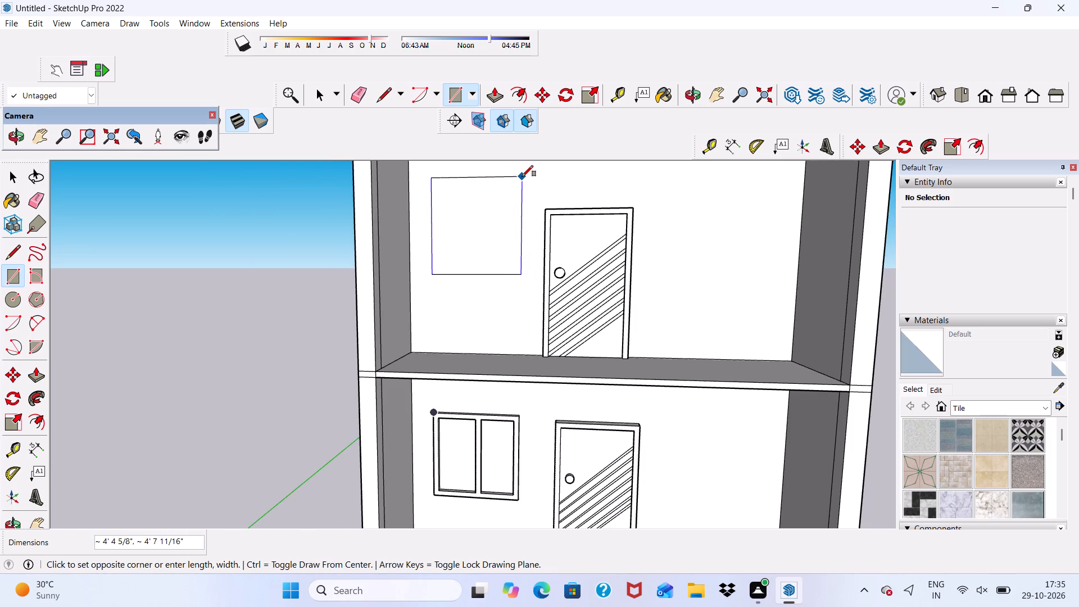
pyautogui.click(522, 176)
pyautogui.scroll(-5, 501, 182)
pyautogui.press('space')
# Examine the rectangle's placement on the upper-floor wall relative to the door and the lower-floor window.
pyautogui.scroll(13, 528, 189)
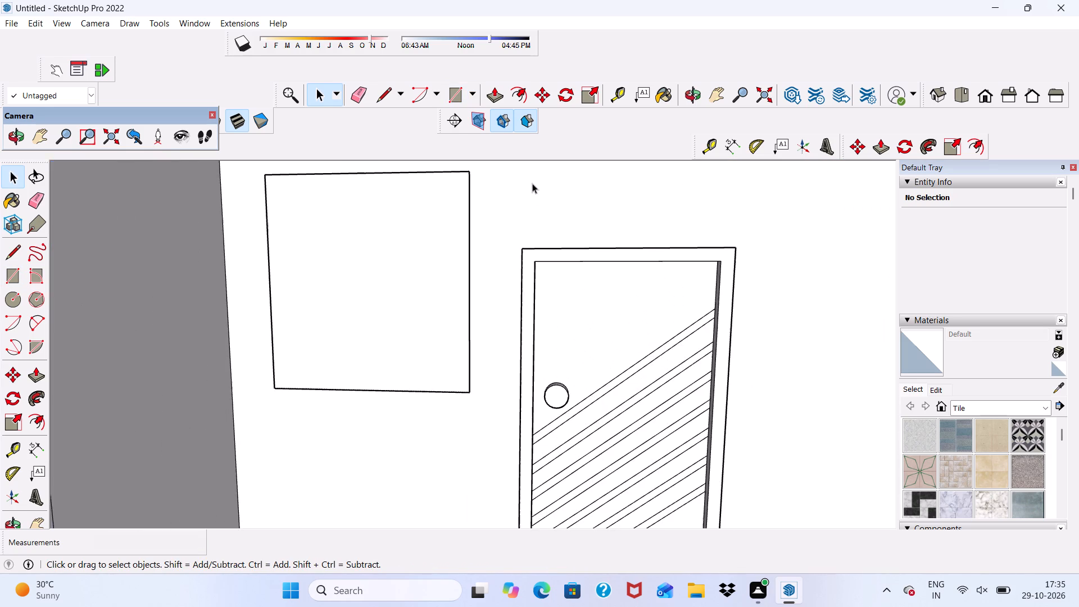
pyautogui.moveTo(532, 183); pyautogui.dragTo(230, 228, button='middle')
pyautogui.scroll(-1, 371, 243)
pyautogui.scroll(5, 602, 241)
pyautogui.scroll(-5, 598, 230)
pyautogui.click(984, 93)
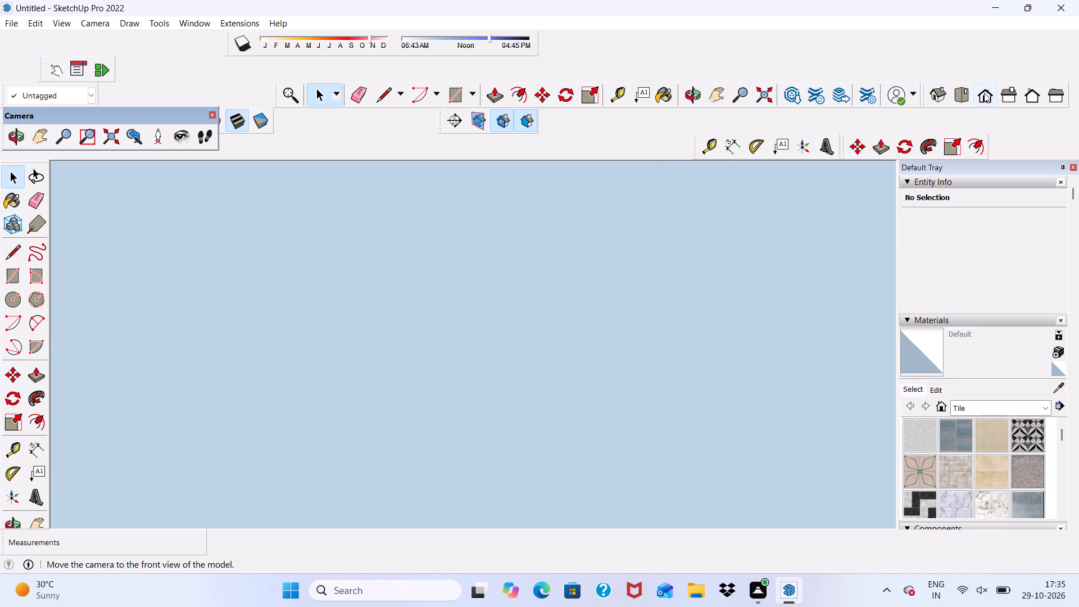
pyautogui.scroll(-5, 969, 129)
pyautogui.scroll(-4, 637, 275)
pyautogui.moveTo(323, 347); pyautogui.dragTo(347, 394, button='middle')
pyautogui.scroll(1, 496, 260)
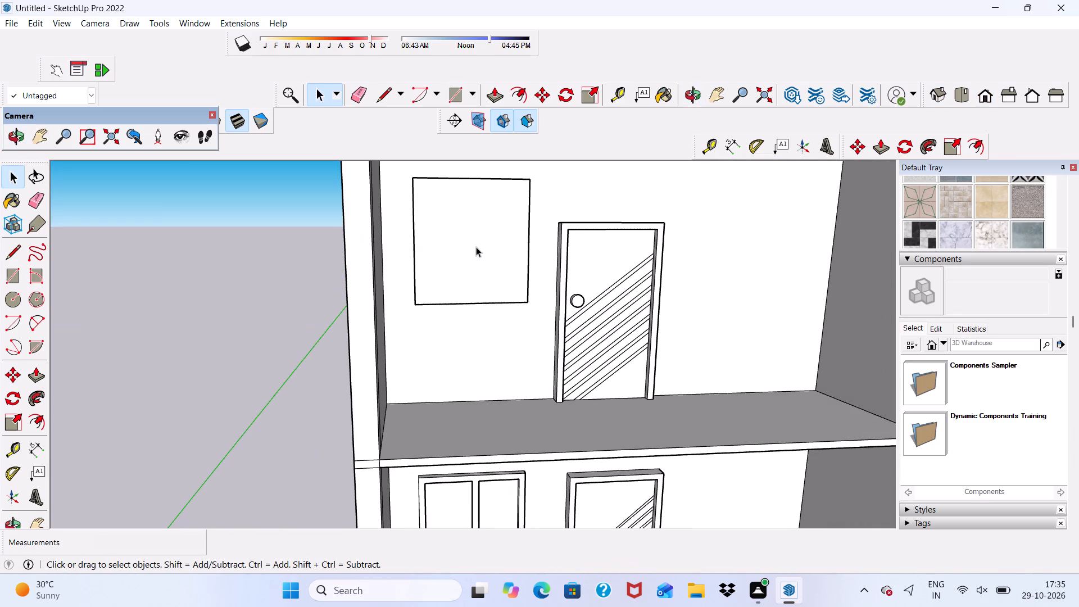
pyautogui.click(476, 247)
pyautogui.scroll(-2, 472, 293)
pyautogui.moveTo(472, 300); pyautogui.dragTo(463, 214, button='middle')
pyautogui.scroll(11, 463, 214)
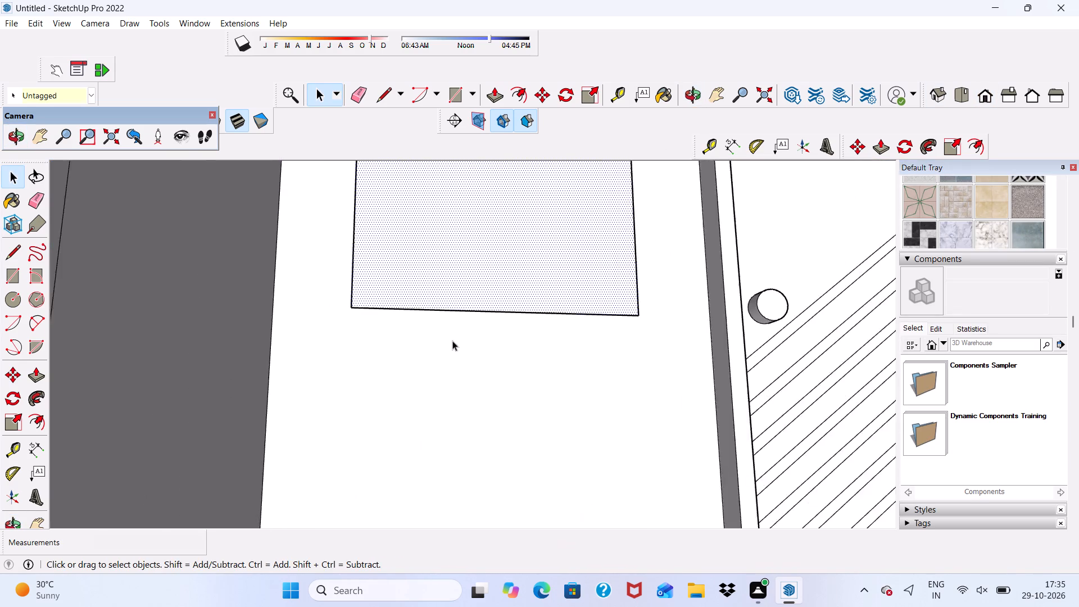
pyautogui.scroll(13, 452, 341)
pyautogui.scroll(-1, 323, 310)
pyautogui.moveTo(323, 310); pyautogui.dragTo(519, 94, button='middle')
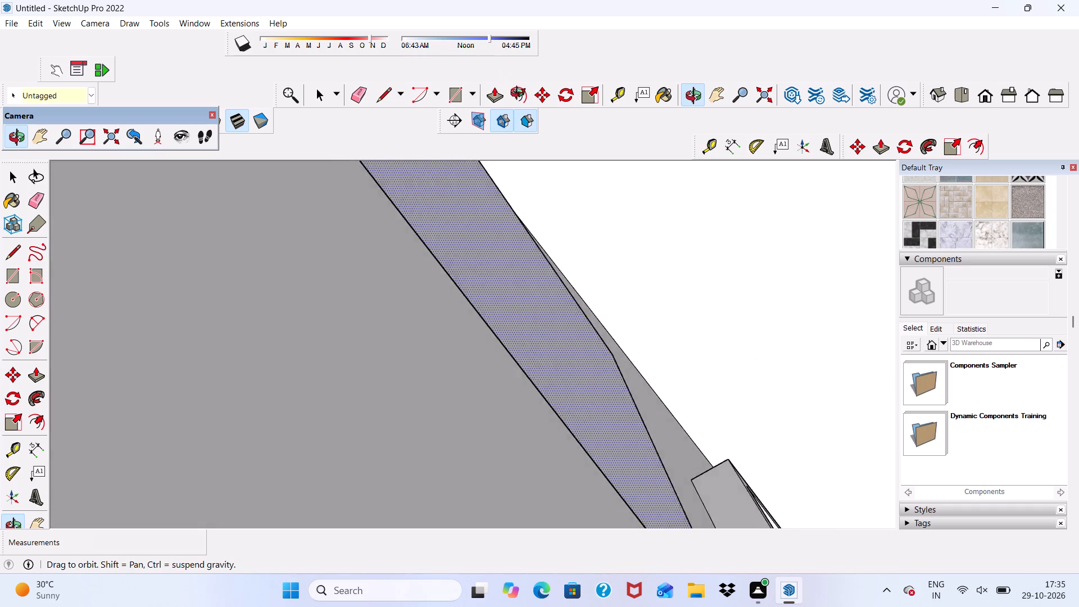
pyautogui.moveTo(519, 94); pyautogui.dragTo(334, 383, button='middle')
pyautogui.scroll(-20, 318, 366)
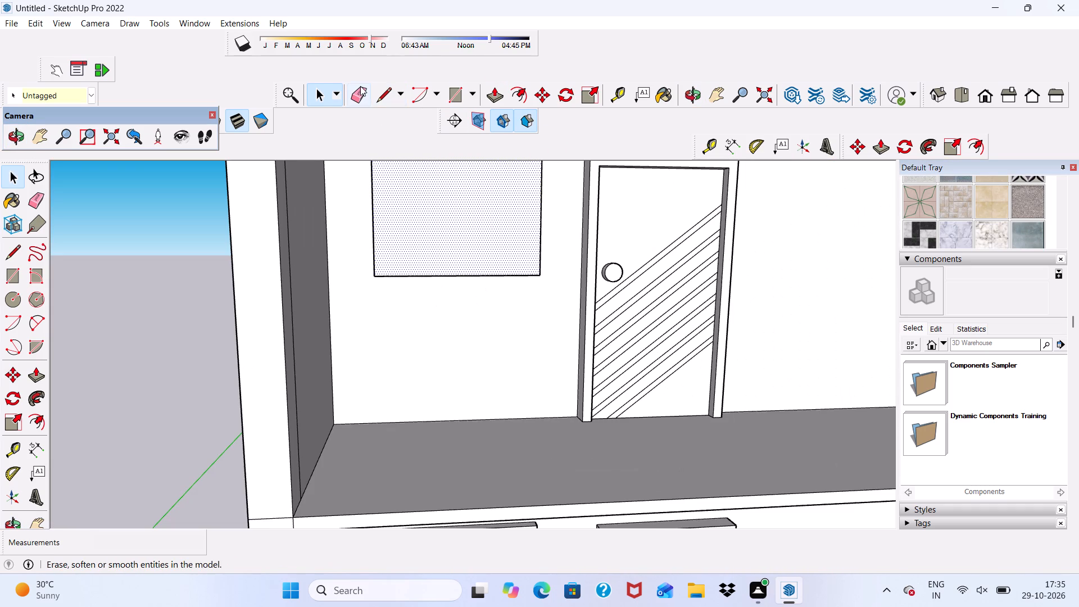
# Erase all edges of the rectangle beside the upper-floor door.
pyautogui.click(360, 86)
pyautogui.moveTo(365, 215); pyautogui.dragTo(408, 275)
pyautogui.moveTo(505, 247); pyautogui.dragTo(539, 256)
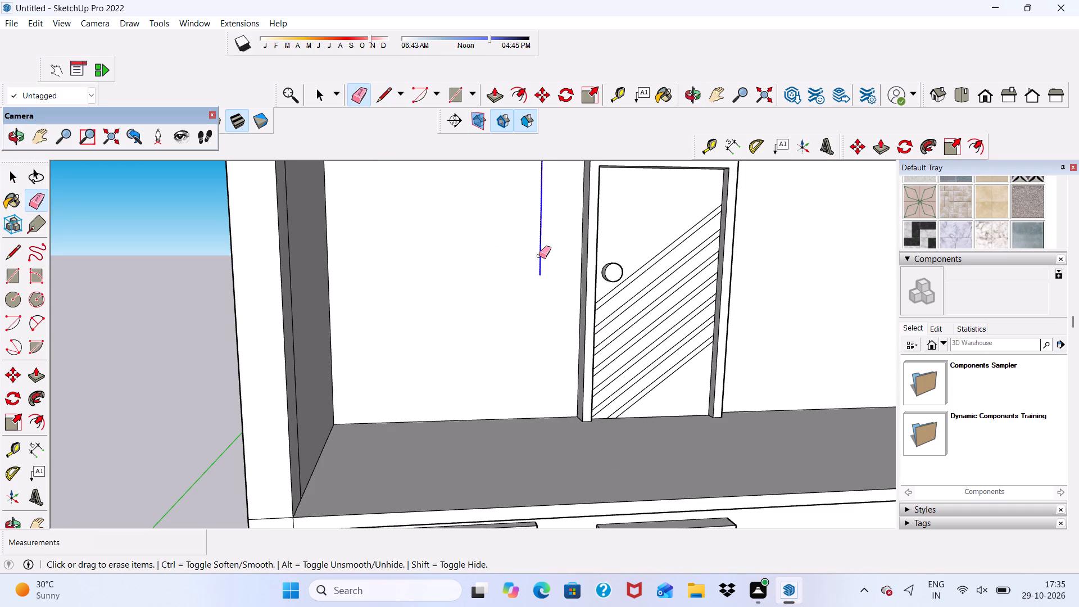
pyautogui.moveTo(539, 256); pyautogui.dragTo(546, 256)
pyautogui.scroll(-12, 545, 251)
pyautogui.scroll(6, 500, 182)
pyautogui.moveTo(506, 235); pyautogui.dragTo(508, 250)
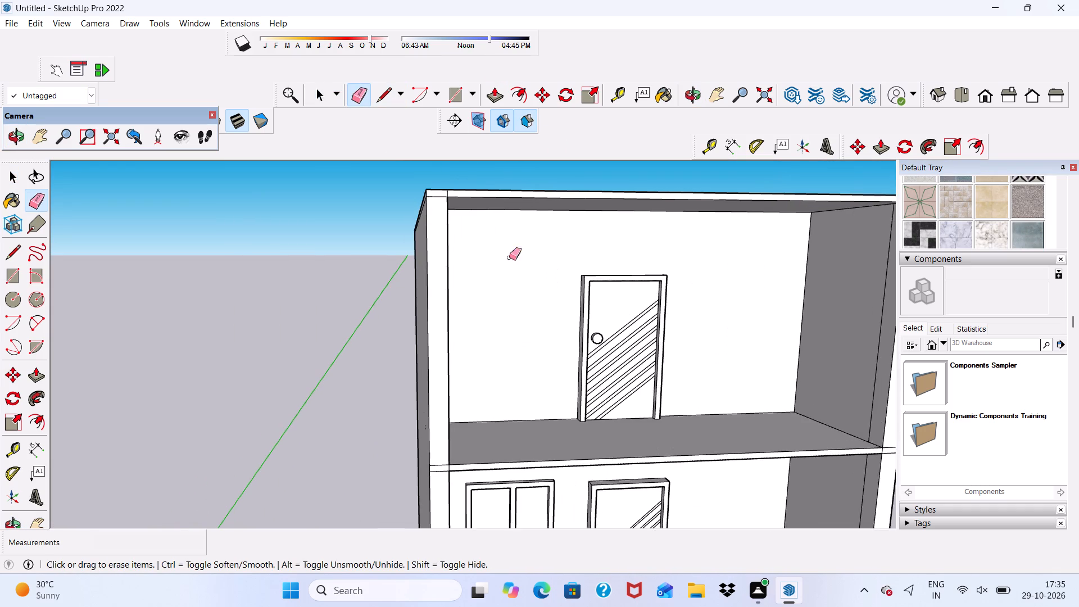
# Draw a window rectangle about 4' 2" by 4' 6" on the upper-floor wall between the side wall and the door.
pyautogui.scroll(6, 559, 270)
pyautogui.scroll(2, 387, 155)
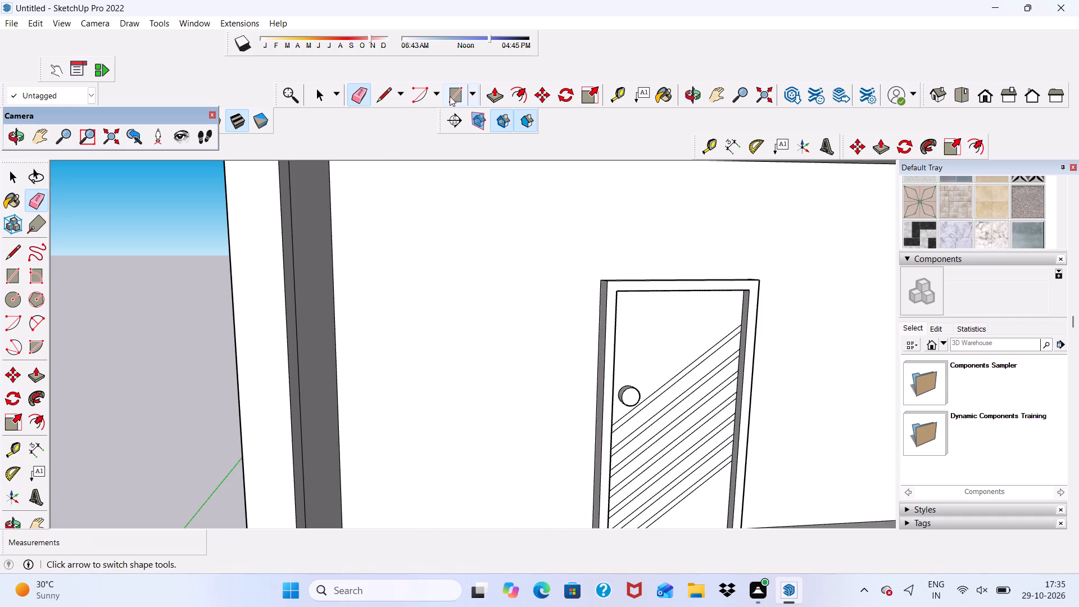
pyautogui.click(450, 96)
pyautogui.click(379, 238)
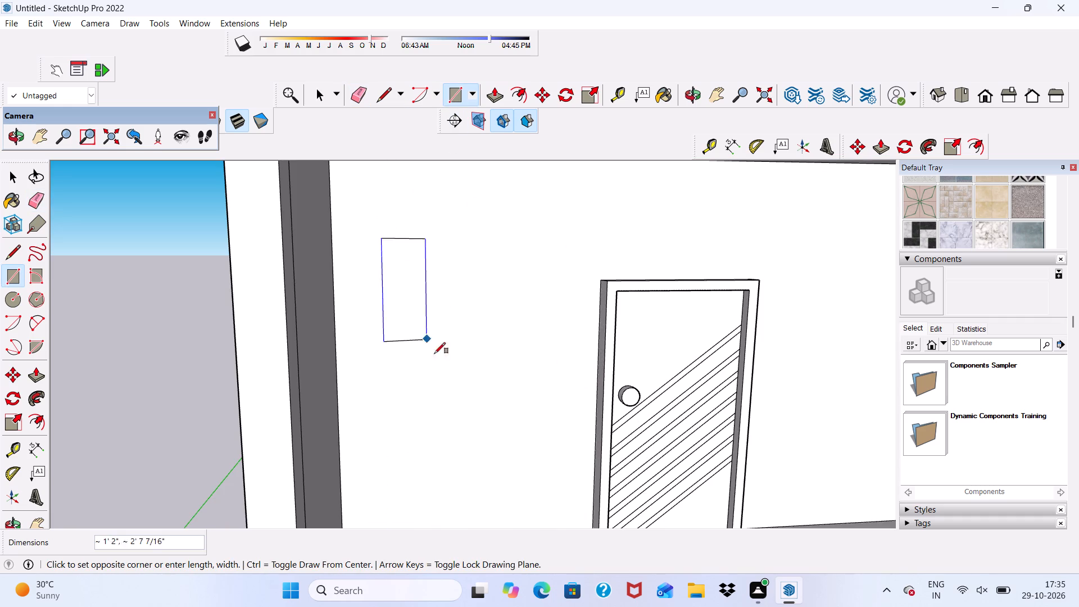
pyautogui.scroll(-5, 449, 377)
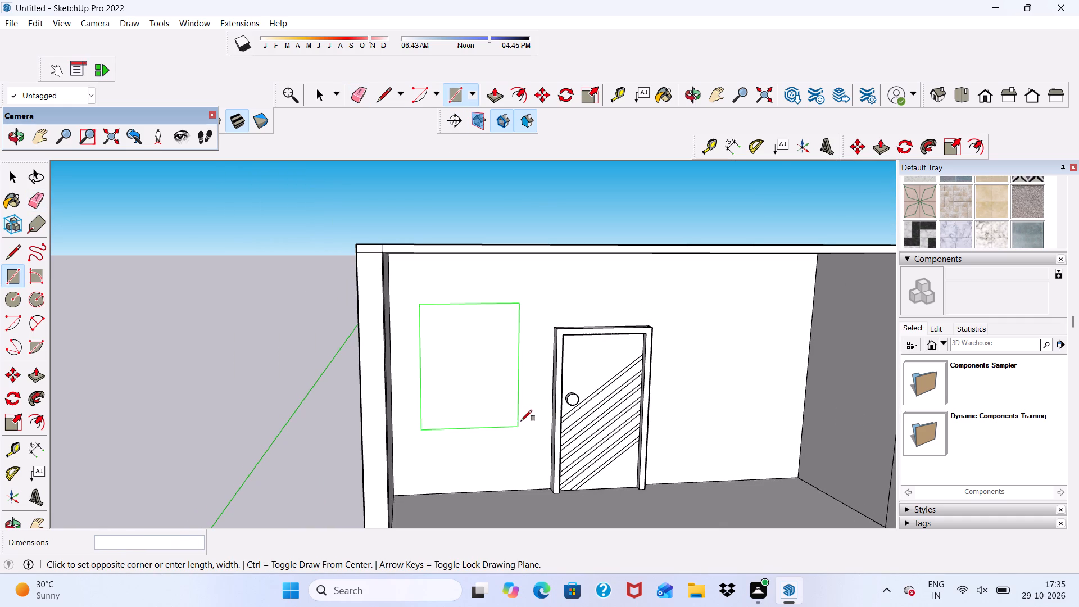
pyautogui.scroll(4, 521, 410)
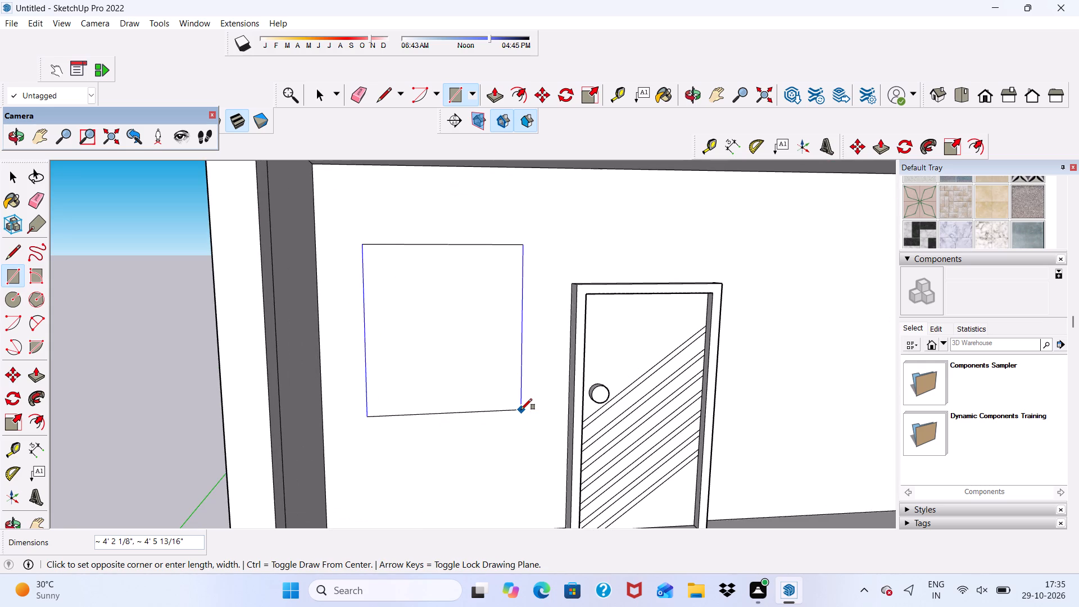
pyautogui.click(524, 415)
pyautogui.scroll(-6, 482, 333)
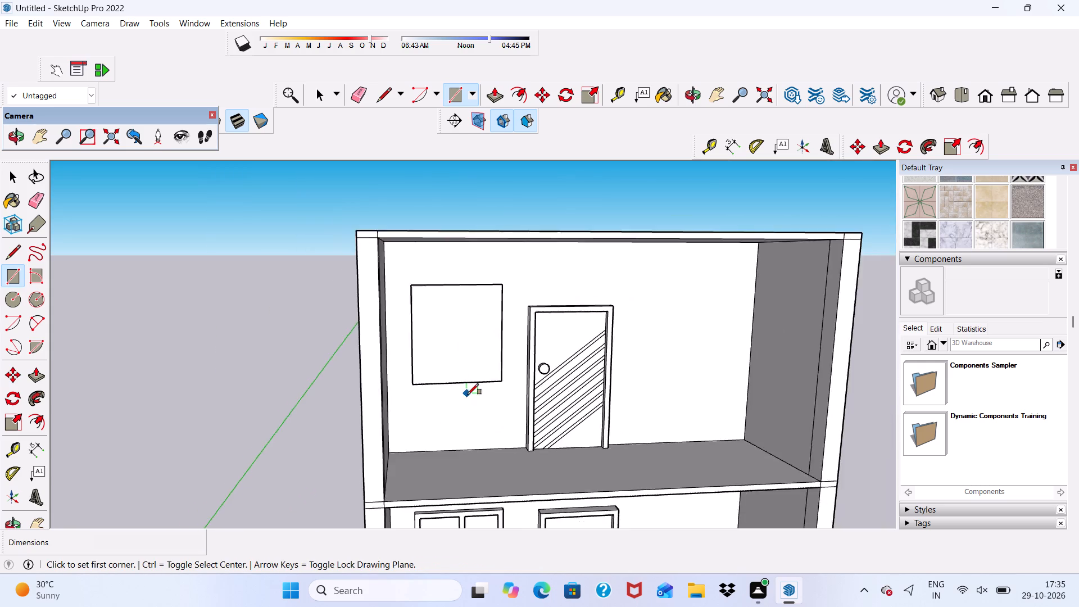
pyautogui.scroll(2, 468, 395)
pyautogui.press('space')
pyautogui.moveTo(468, 395); pyautogui.dragTo(485, 260, button='middle')
pyautogui.scroll(5, 448, 409)
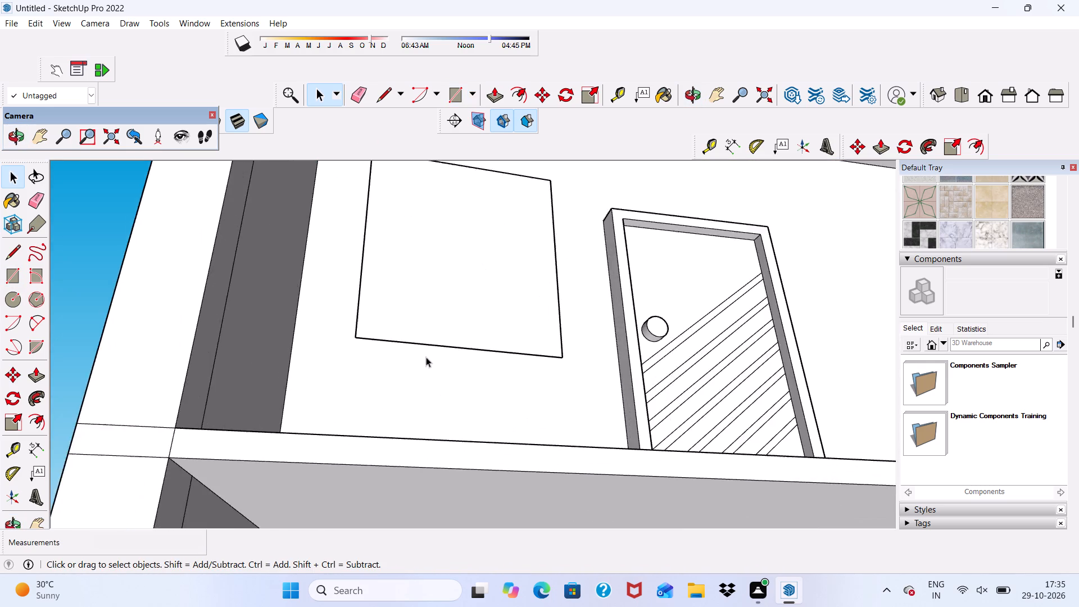
# Erase the window rectangle on the upper-floor wall beside the door.
pyautogui.scroll(15, 426, 357)
pyautogui.moveTo(219, 444); pyautogui.dragTo(504, 517, button='middle')
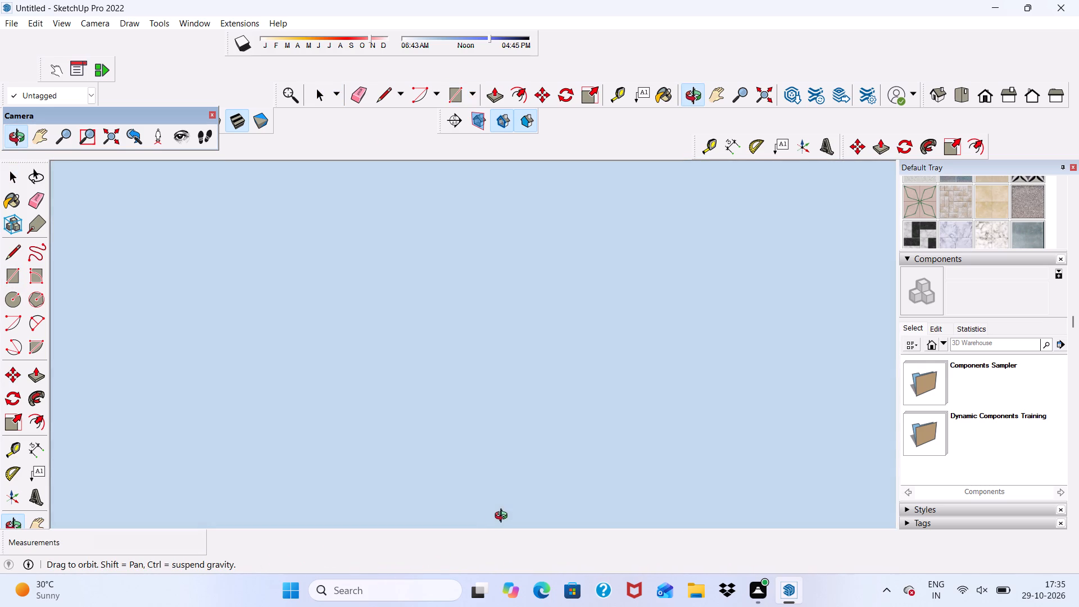
pyautogui.moveTo(504, 517); pyautogui.dragTo(425, 558, button='middle')
pyautogui.scroll(16, 100, 360)
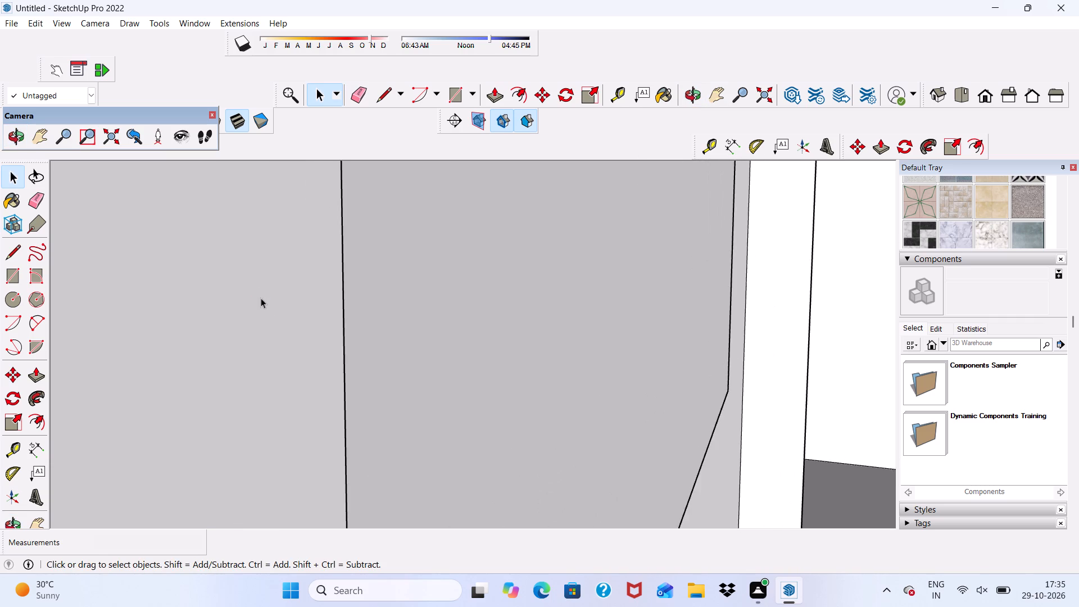
pyautogui.moveTo(261, 298); pyautogui.dragTo(360, 343, button='middle')
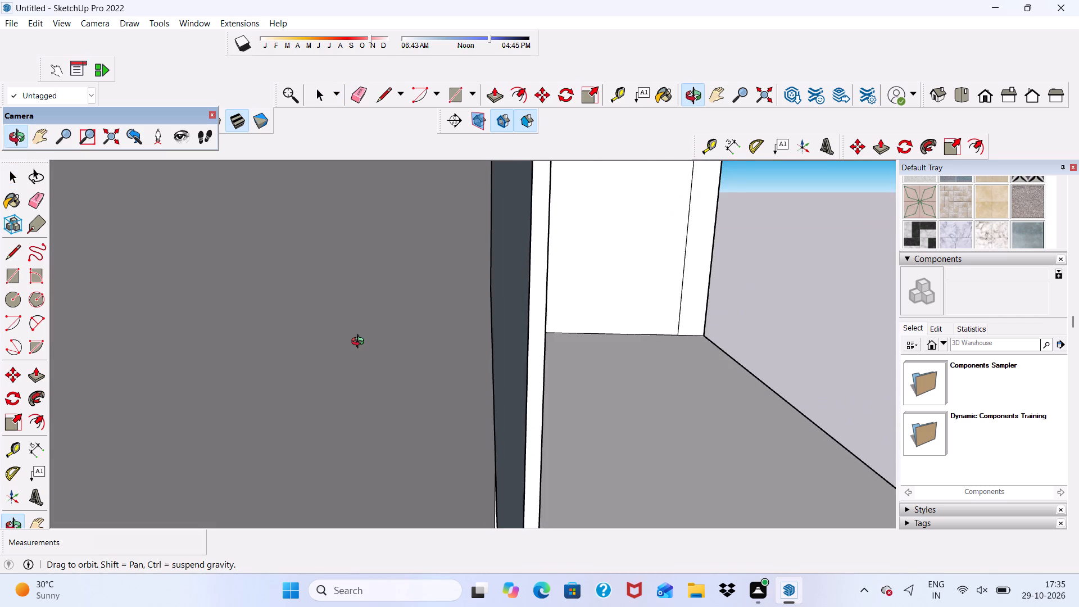
pyautogui.moveTo(360, 343); pyautogui.dragTo(337, 342, button='middle')
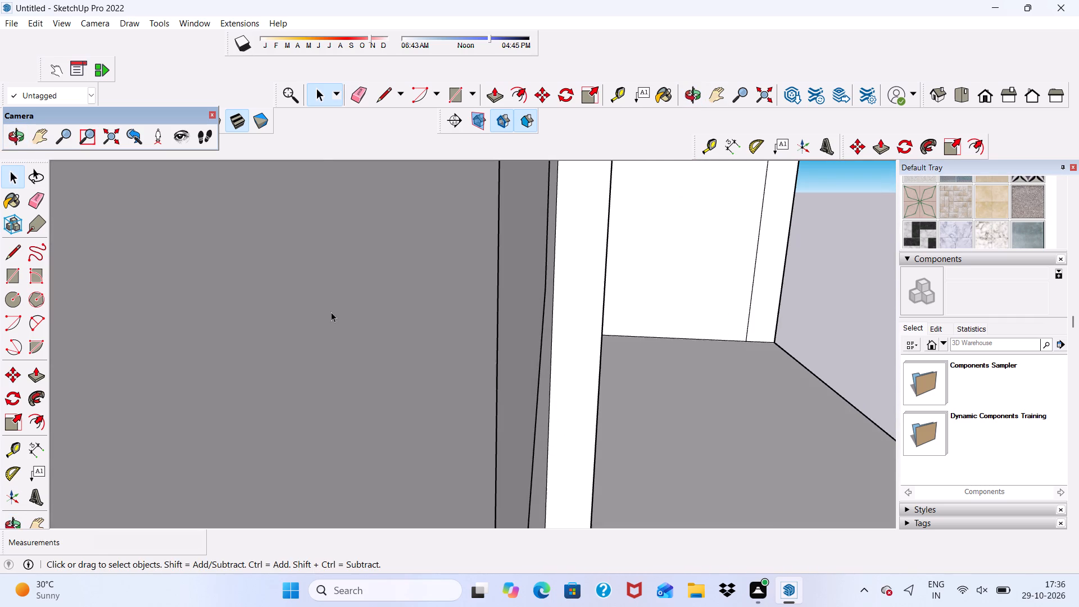
pyautogui.click(358, 94)
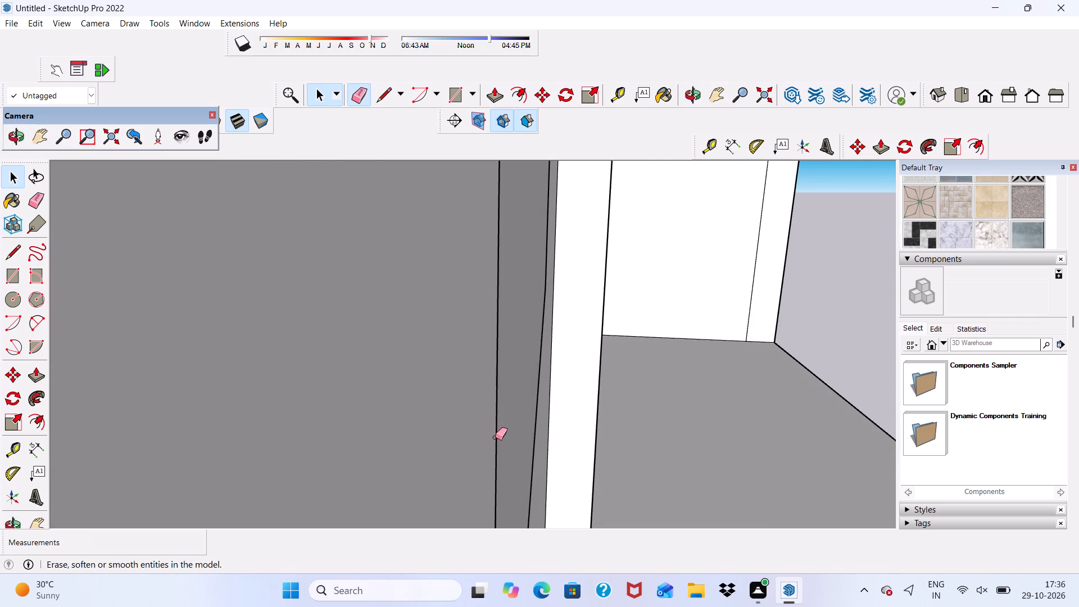
pyautogui.click(493, 417)
pyautogui.moveTo(496, 418); pyautogui.dragTo(503, 420)
pyautogui.scroll(-12, 232, 353)
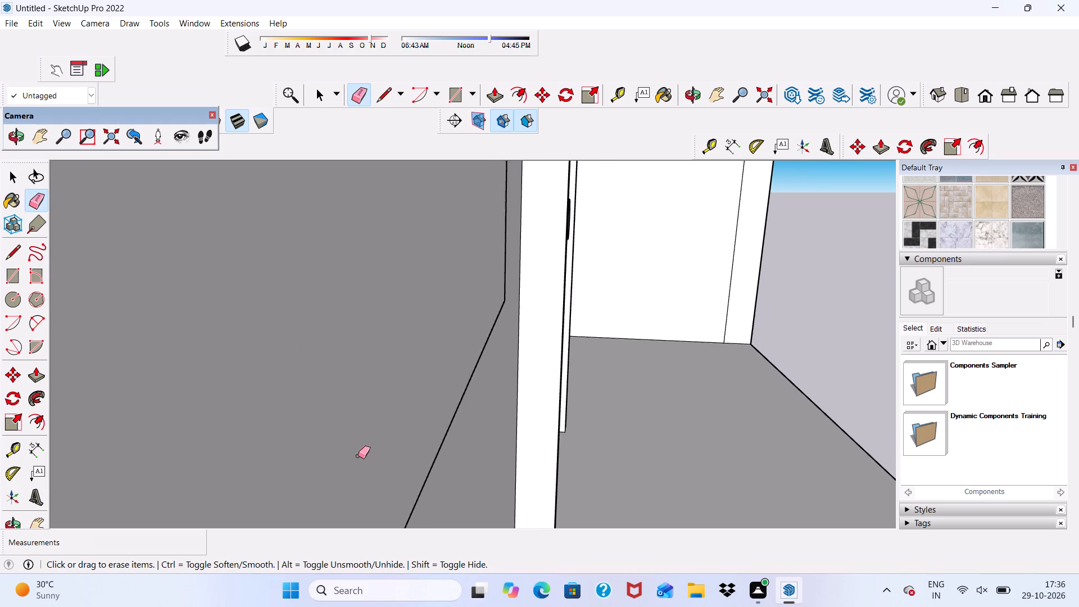
pyautogui.moveTo(358, 456); pyautogui.dragTo(239, 424, button='middle')
pyautogui.click(987, 100)
pyautogui.scroll(-2, 618, 224)
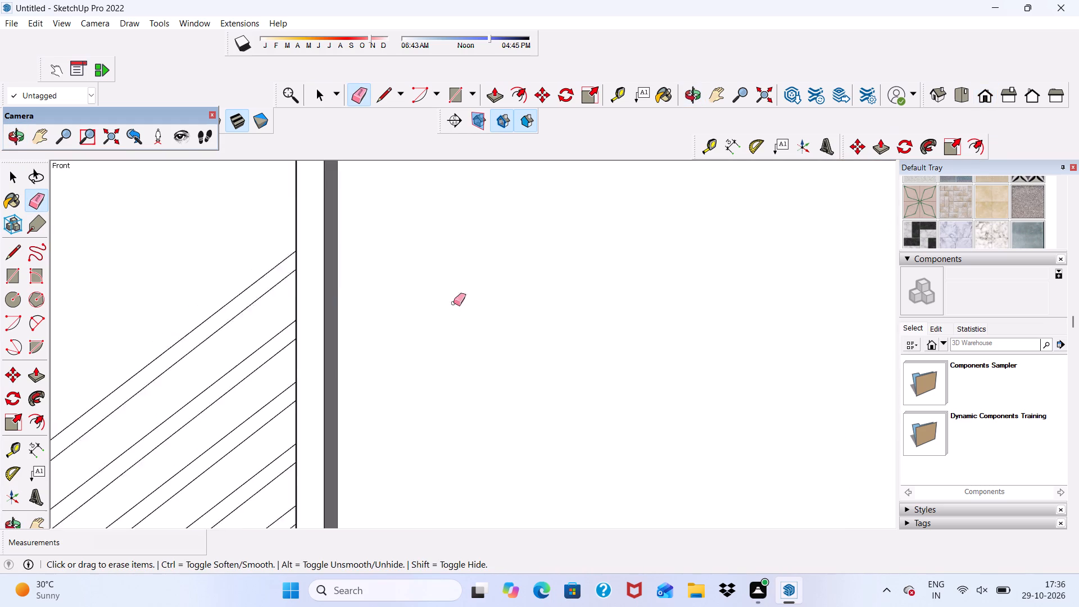
pyautogui.scroll(-16, 454, 303)
pyautogui.scroll(6, 259, 318)
pyautogui.moveTo(342, 178); pyautogui.dragTo(357, 386)
pyautogui.moveTo(406, 309); pyautogui.dragTo(464, 350)
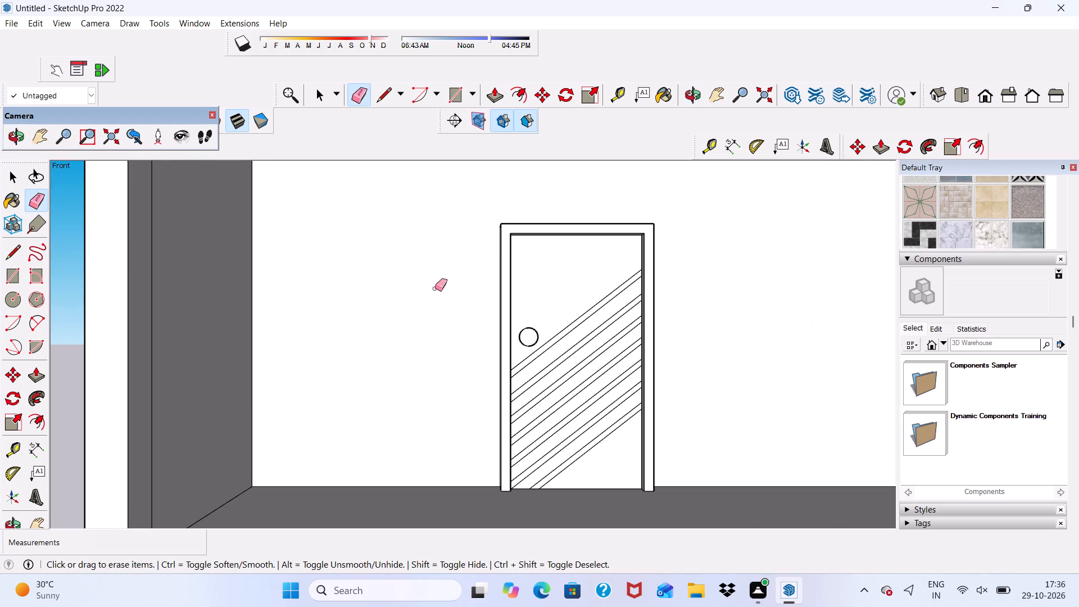
pyautogui.scroll(-6, 435, 288)
pyautogui.press('space')
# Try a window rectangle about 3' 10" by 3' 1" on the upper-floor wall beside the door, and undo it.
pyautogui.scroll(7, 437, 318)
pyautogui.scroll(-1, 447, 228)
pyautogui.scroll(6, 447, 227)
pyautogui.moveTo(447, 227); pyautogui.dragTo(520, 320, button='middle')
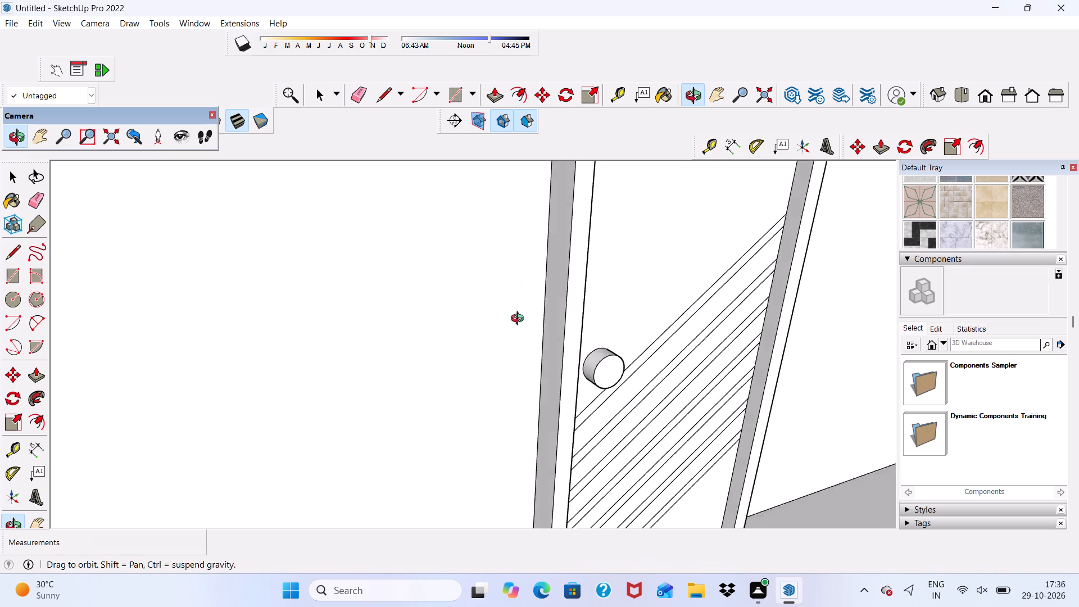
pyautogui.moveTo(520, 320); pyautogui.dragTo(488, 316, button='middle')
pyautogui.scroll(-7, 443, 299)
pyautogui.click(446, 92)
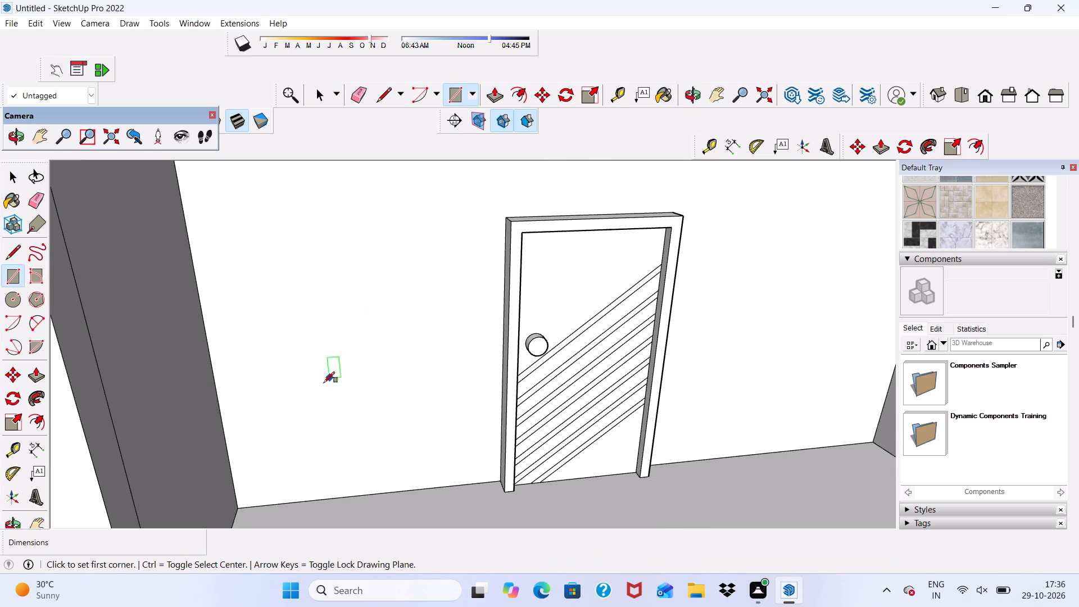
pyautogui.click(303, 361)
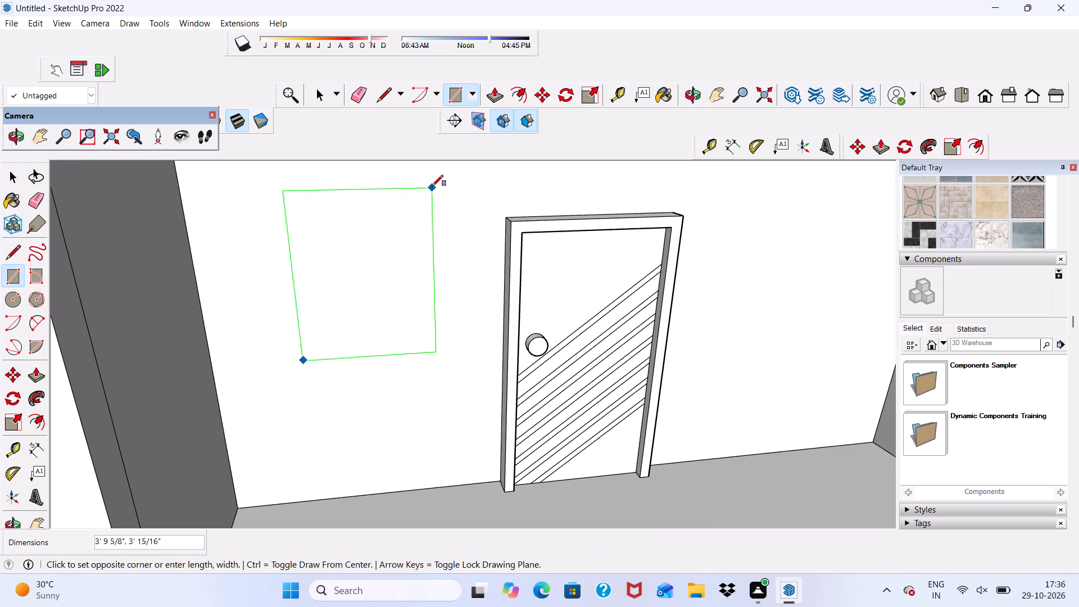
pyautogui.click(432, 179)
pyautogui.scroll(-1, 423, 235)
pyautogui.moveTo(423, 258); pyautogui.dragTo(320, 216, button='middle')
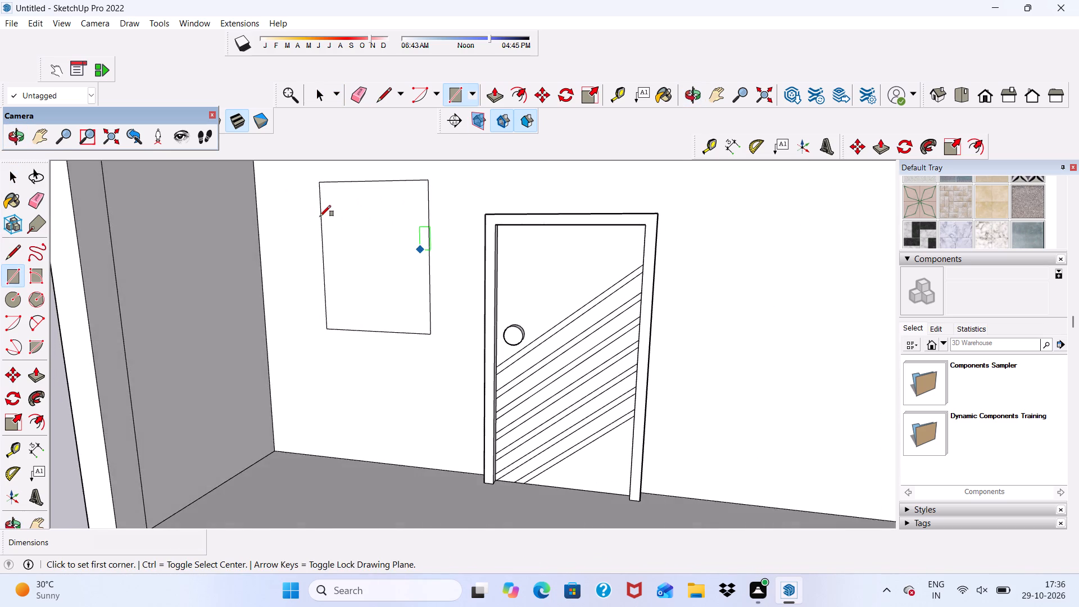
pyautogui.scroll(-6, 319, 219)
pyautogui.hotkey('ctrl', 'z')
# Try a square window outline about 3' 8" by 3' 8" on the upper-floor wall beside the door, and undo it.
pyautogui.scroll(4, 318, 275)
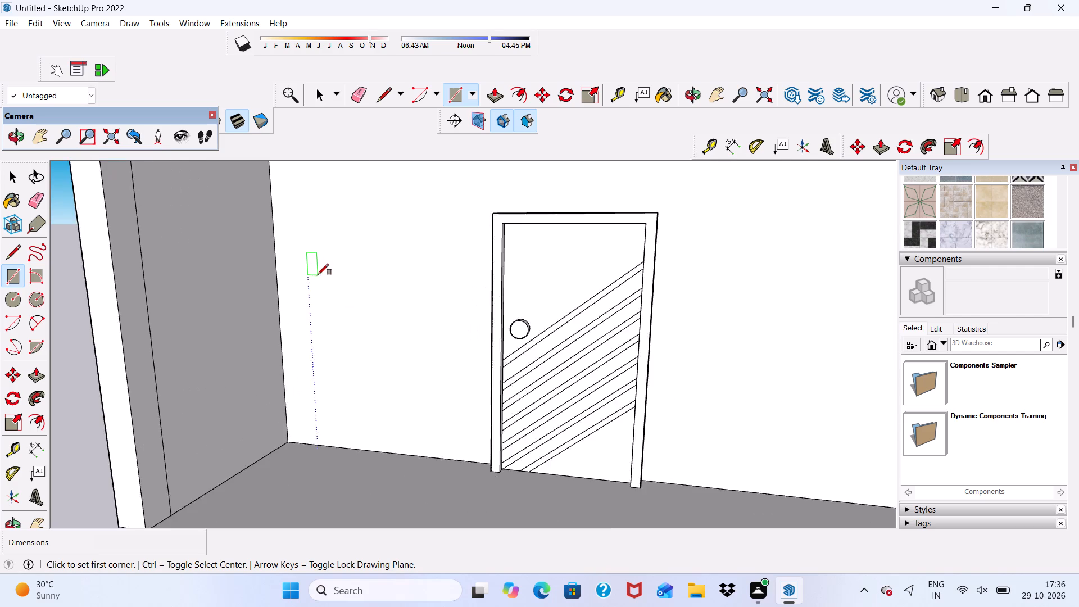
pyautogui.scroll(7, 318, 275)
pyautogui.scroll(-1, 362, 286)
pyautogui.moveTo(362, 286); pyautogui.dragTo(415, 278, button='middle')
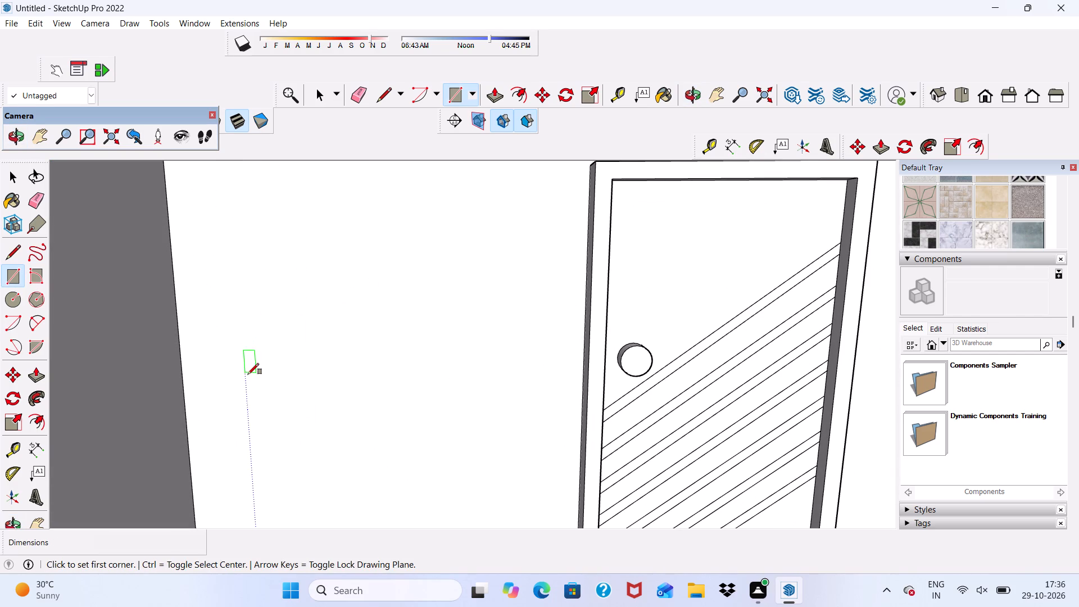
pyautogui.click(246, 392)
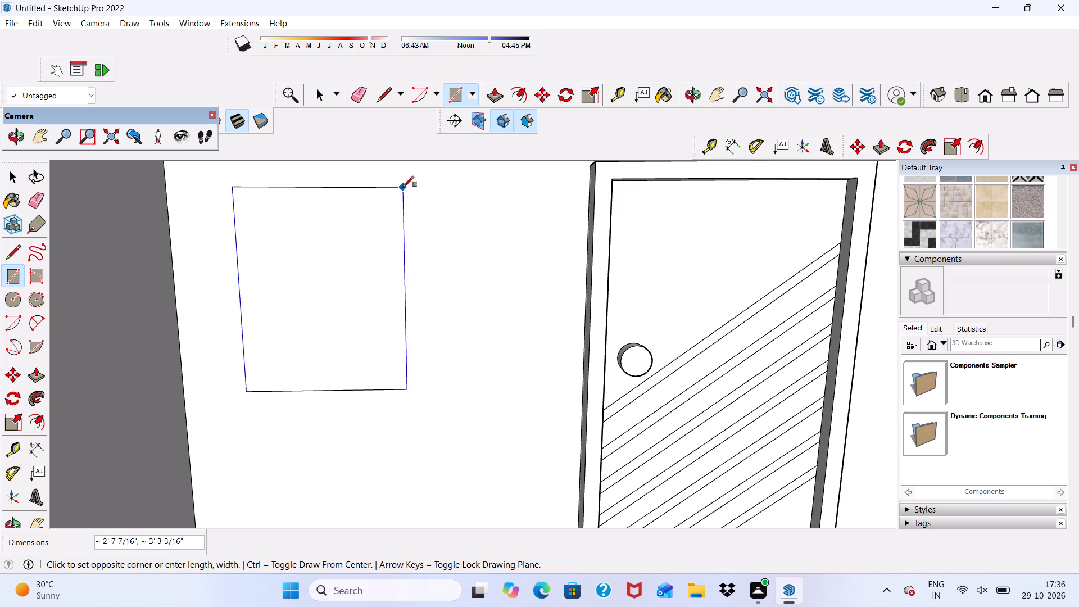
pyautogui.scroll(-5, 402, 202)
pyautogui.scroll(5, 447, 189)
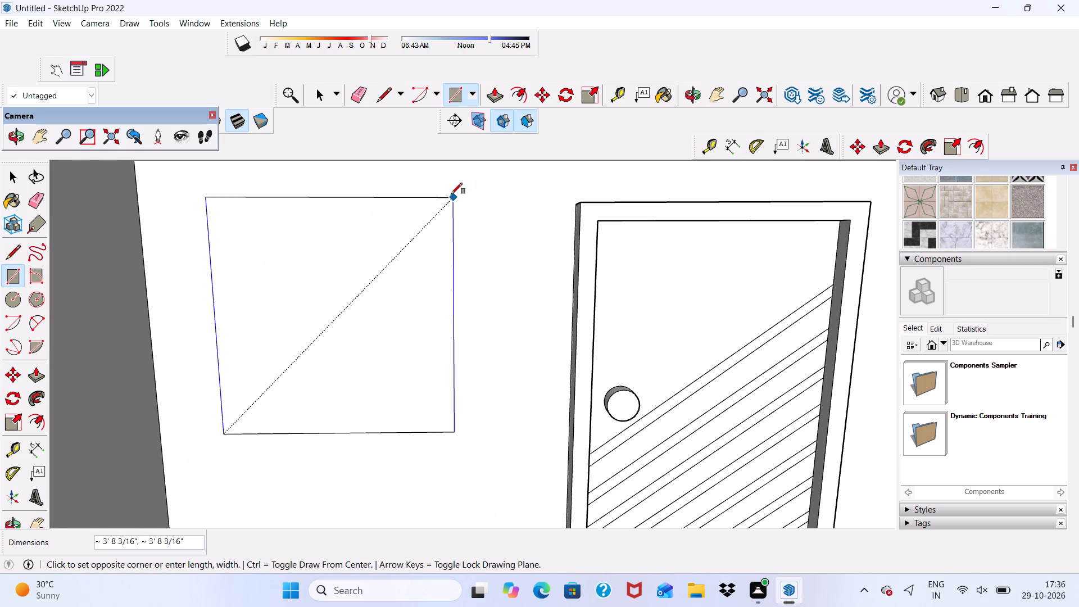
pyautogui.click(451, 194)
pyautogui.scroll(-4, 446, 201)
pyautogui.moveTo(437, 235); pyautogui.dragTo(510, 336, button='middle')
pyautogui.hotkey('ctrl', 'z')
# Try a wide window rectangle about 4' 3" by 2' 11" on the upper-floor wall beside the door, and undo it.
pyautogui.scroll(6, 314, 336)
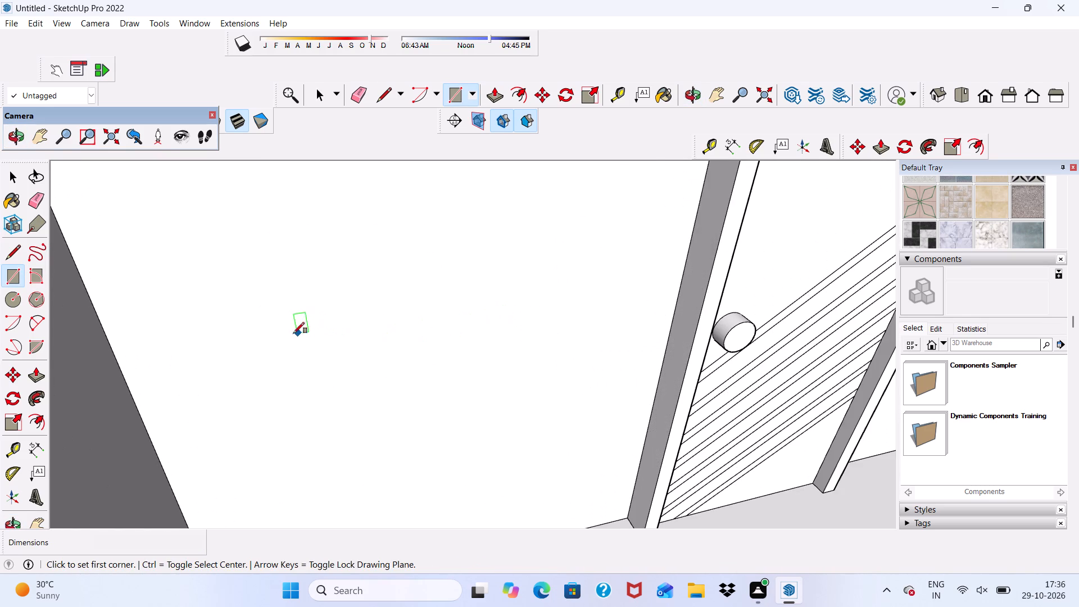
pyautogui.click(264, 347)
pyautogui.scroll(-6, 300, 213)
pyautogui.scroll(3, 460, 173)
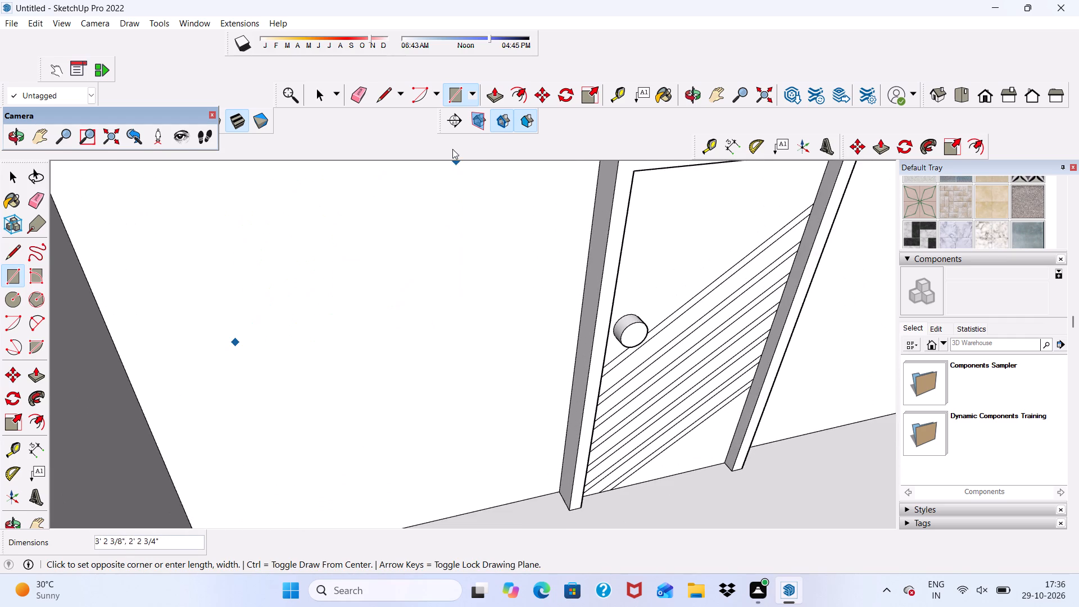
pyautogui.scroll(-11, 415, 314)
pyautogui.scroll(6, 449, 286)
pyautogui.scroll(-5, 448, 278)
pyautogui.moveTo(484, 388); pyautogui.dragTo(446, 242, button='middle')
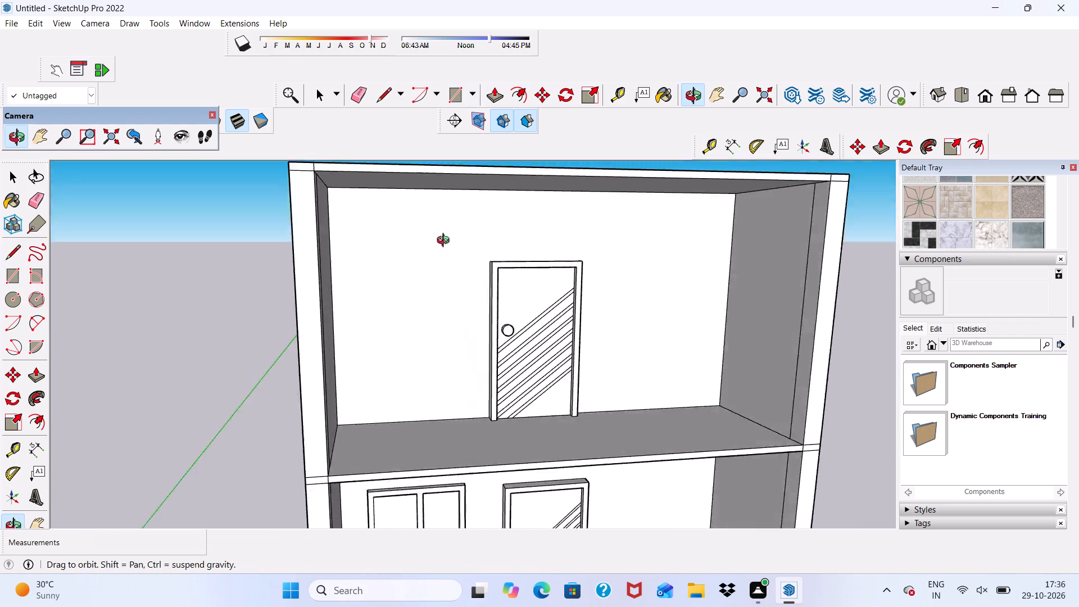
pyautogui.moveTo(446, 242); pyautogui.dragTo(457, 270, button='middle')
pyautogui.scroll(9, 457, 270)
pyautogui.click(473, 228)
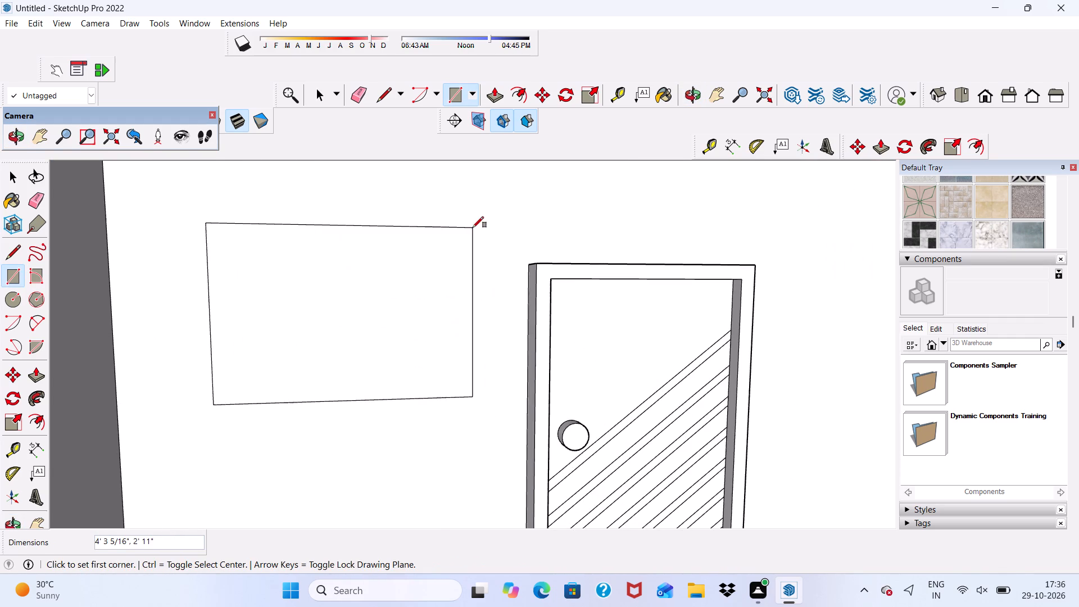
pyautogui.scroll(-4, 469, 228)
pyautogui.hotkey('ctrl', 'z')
# Draw a window rectangle about 3' 9" wide by 4' 3" high on the upper-floor wall between the side wall and the door.
pyautogui.keyDown('ctrl'); pyautogui.click(465, 237); pyautogui.keyUp('ctrl')
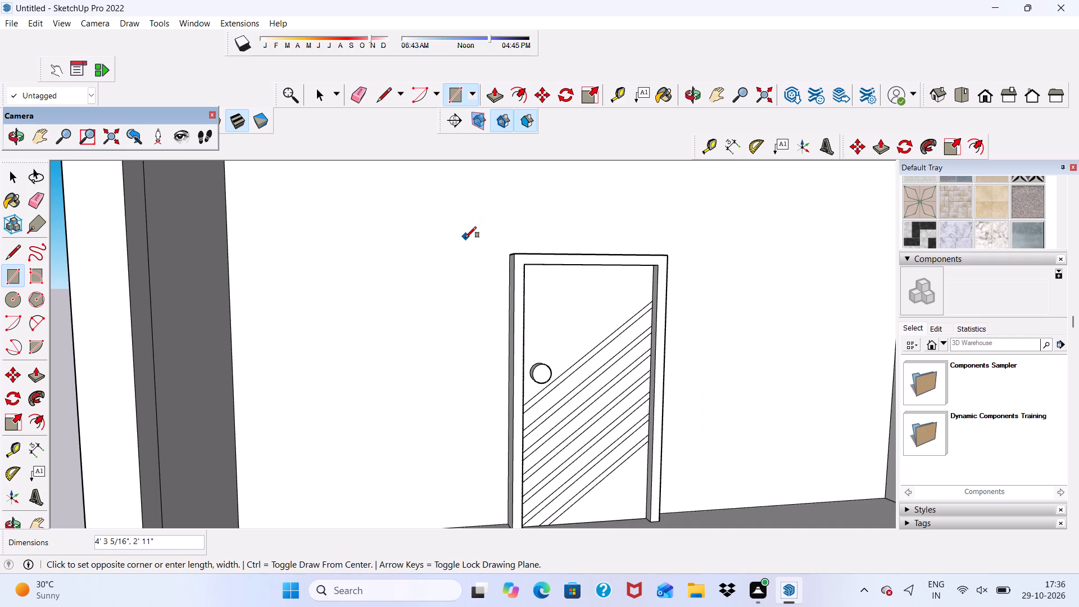
pyautogui.scroll(-3, 475, 261)
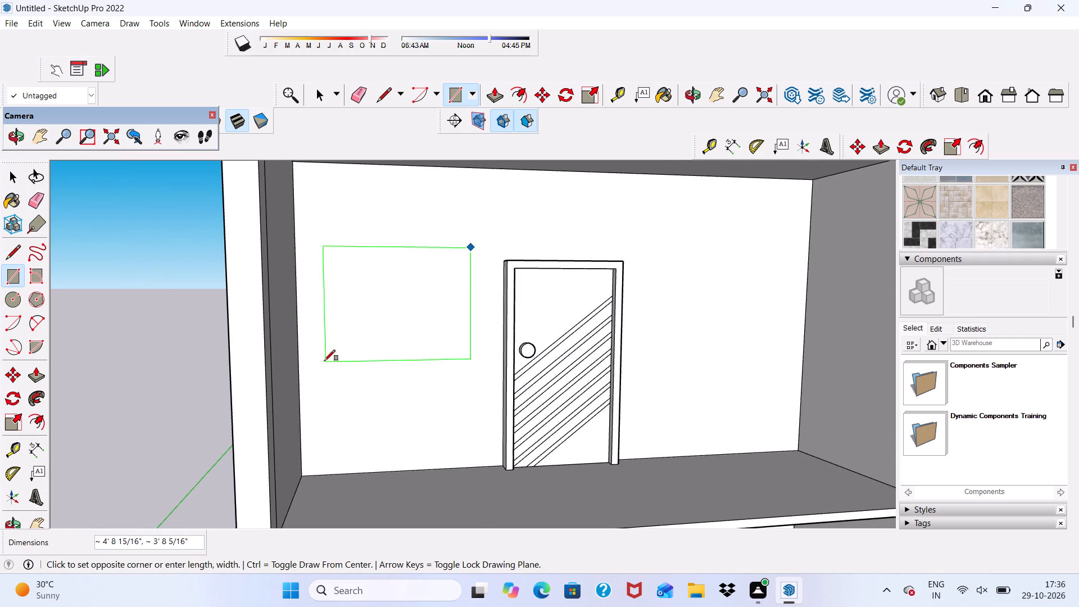
pyautogui.scroll(3, 362, 360)
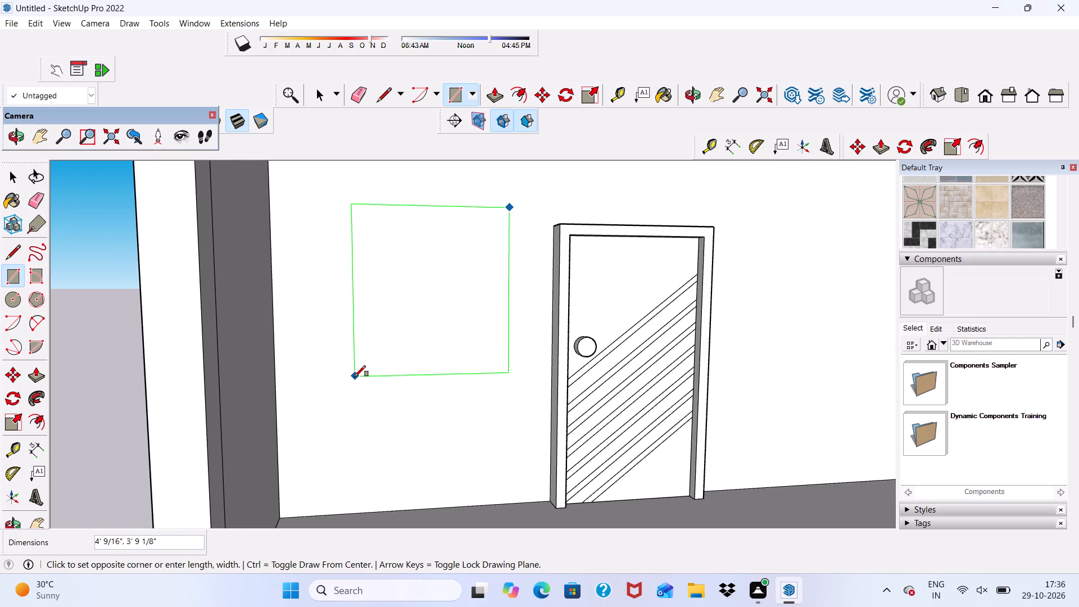
pyautogui.click(355, 385)
pyautogui.scroll(-5, 311, 342)
pyautogui.moveTo(341, 391); pyautogui.dragTo(284, 381, button='middle')
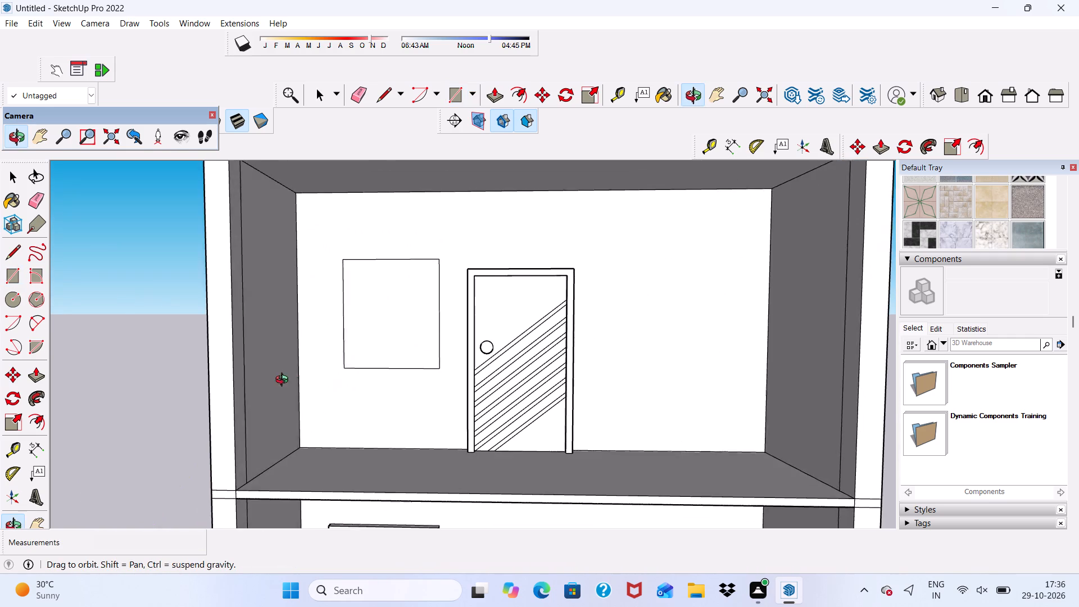
pyautogui.moveTo(284, 381); pyautogui.dragTo(276, 381, button='middle')
pyautogui.press('space')
# Offset the upper-floor window rectangle 3" inward to form its frame.
pyautogui.click(516, 90)
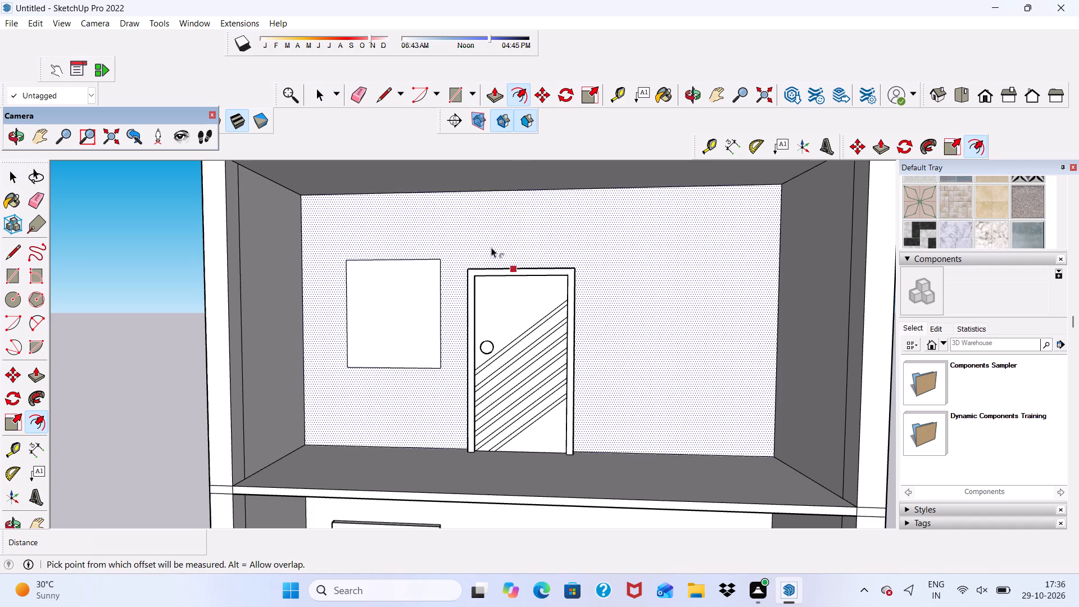
pyautogui.click(361, 309)
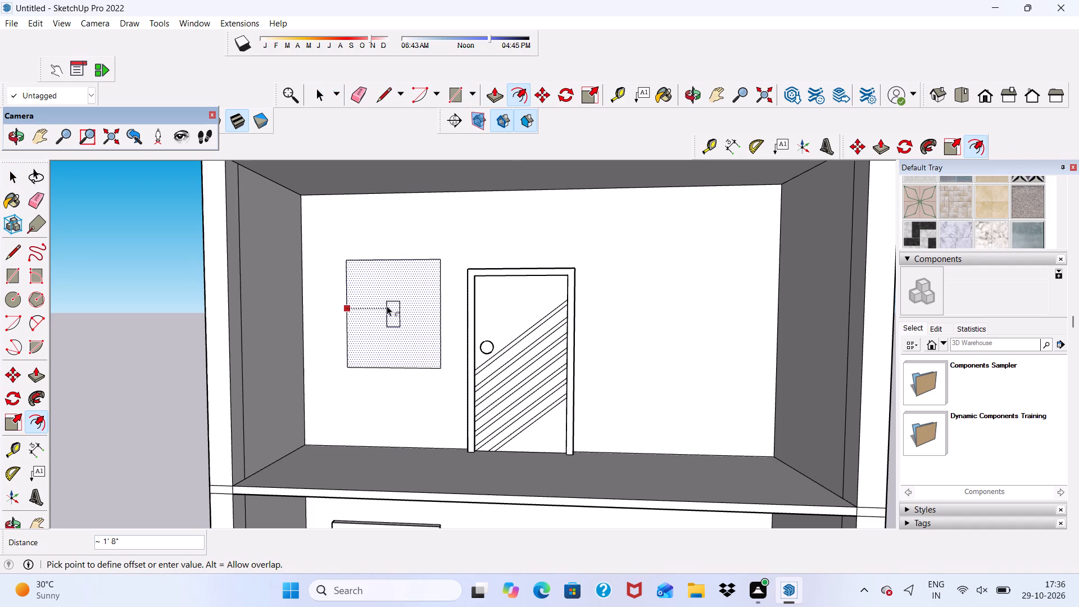
pyautogui.write('3"')
pyautogui.press('Return')
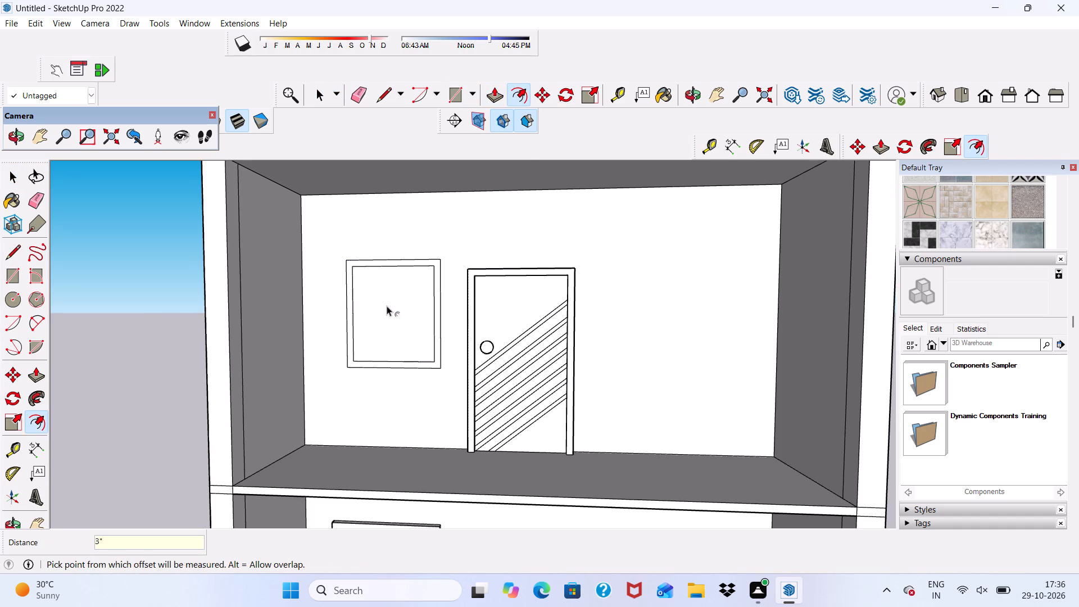
pyautogui.press('space')
pyautogui.scroll(-6, 375, 324)
pyautogui.click(144, 316)
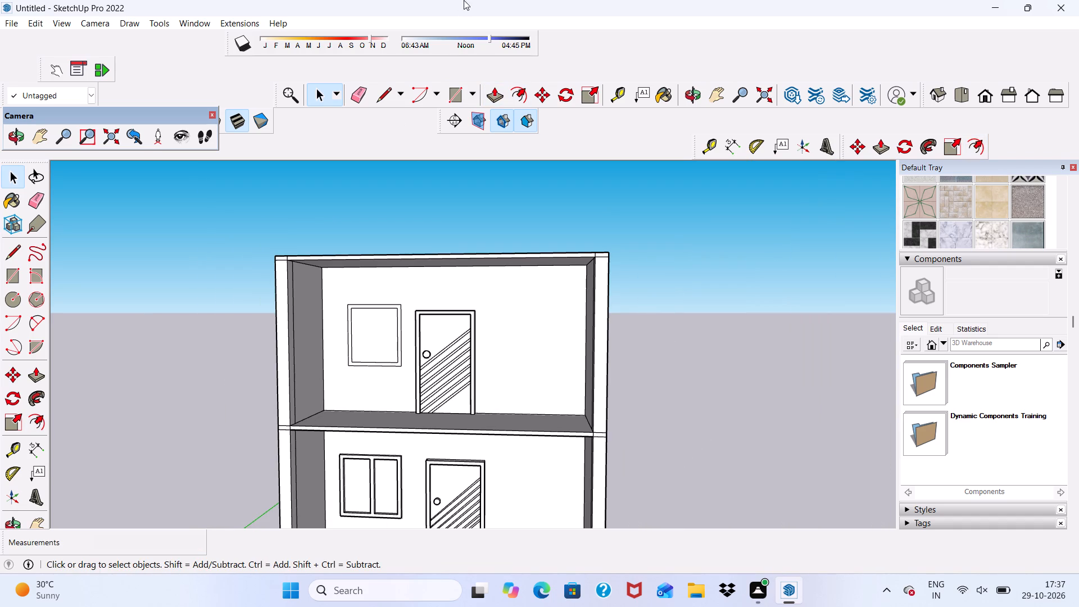
# Draw a vertical mullion rectangle about 3 1/2" wide from the middle of the frame's inner top edge to its inner bottom edge.
pyautogui.click(457, 85)
pyautogui.scroll(9, 372, 325)
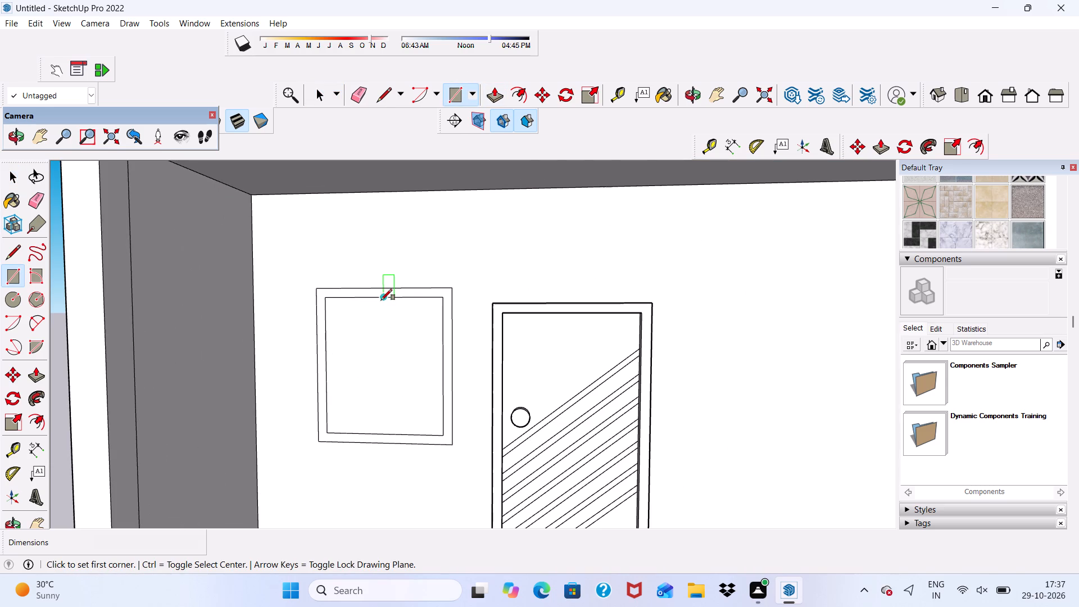
pyautogui.click(383, 298)
pyautogui.scroll(4, 395, 436)
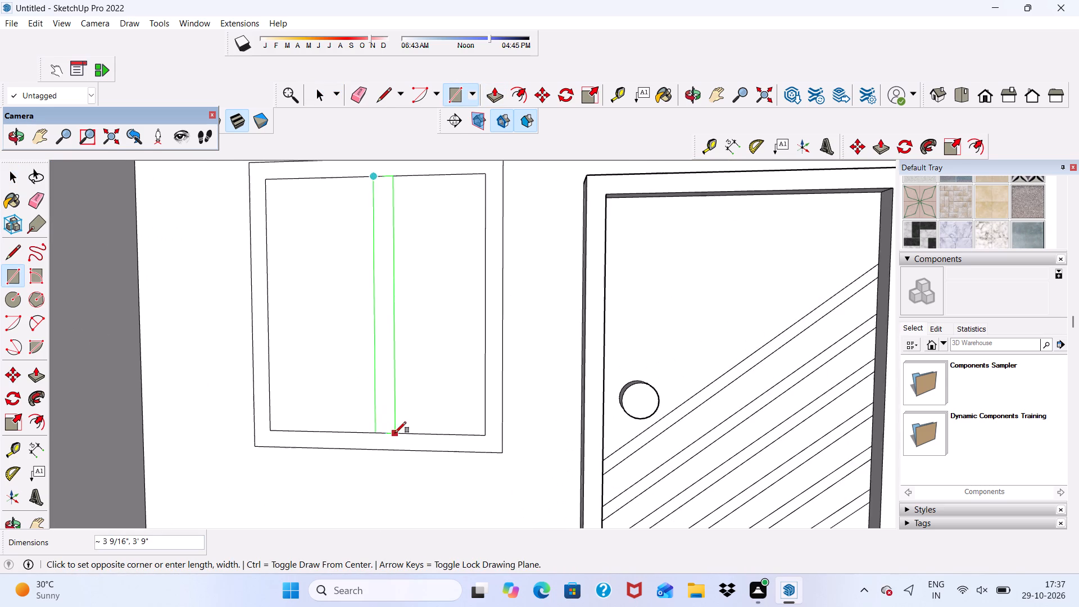
pyautogui.scroll(7, 395, 433)
pyautogui.click(391, 429)
pyautogui.scroll(-7, 382, 430)
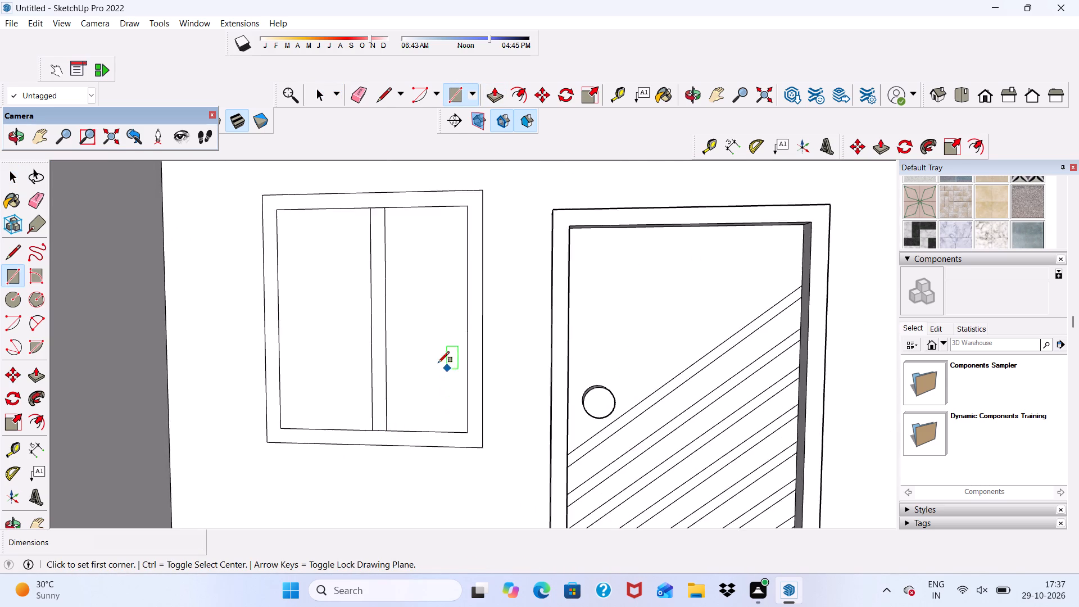
pyautogui.scroll(-5, 438, 363)
pyautogui.press('space')
# Erase the short edges at the mullion's top and bottom so that it merges with the window frame.
pyautogui.click(356, 93)
pyautogui.scroll(2, 401, 232)
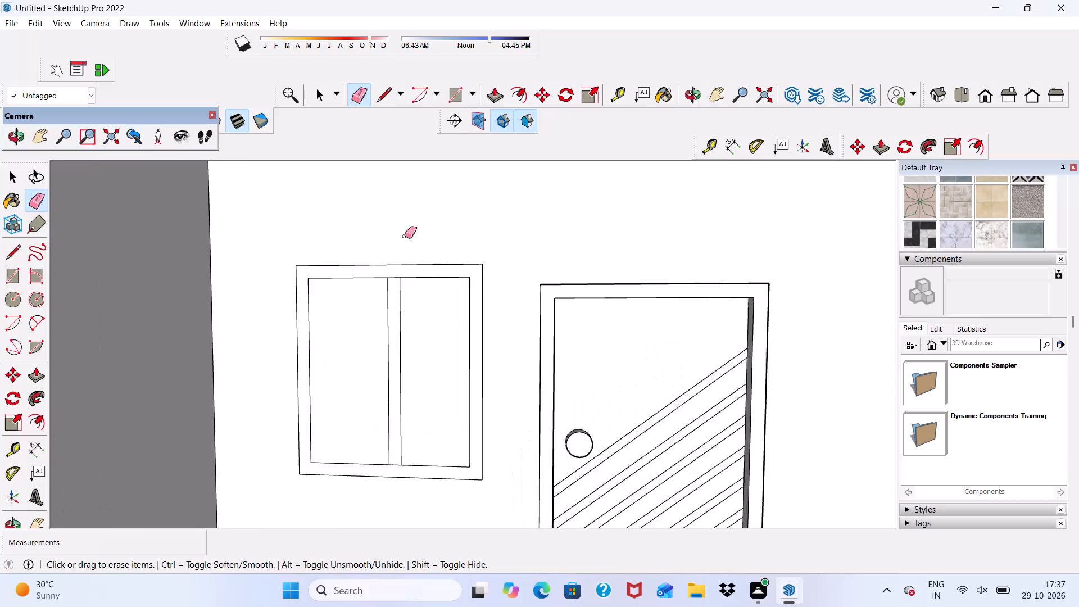
pyautogui.scroll(9, 405, 236)
pyautogui.moveTo(388, 263); pyautogui.dragTo(395, 286)
pyautogui.scroll(-7, 379, 218)
pyautogui.scroll(6, 385, 408)
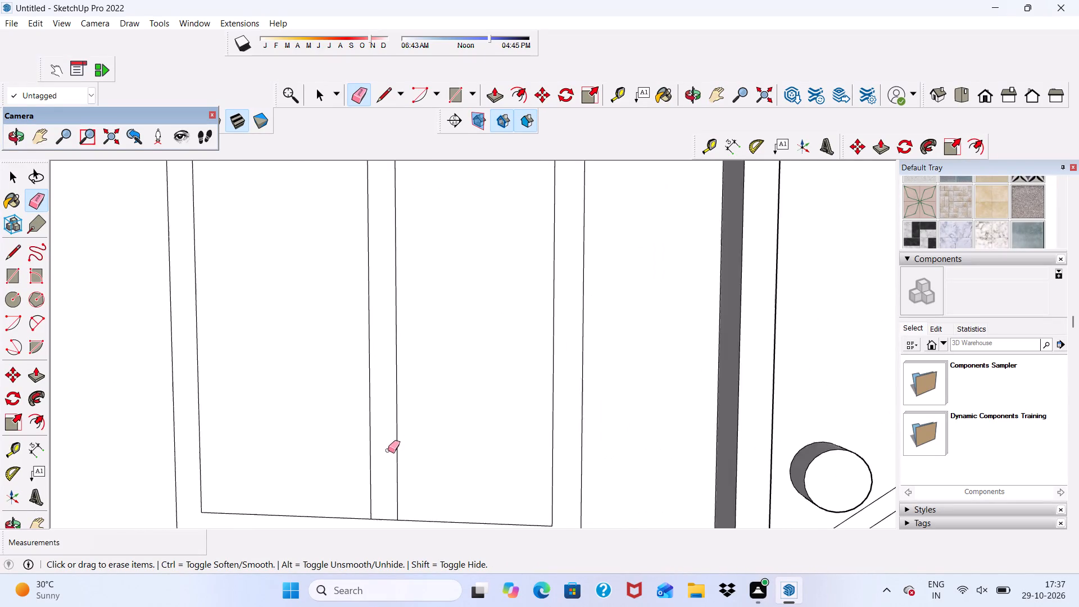
pyautogui.scroll(-1, 388, 497)
pyautogui.scroll(3, 388, 501)
pyautogui.scroll(-5, 366, 267)
pyautogui.scroll(6, 380, 515)
pyautogui.moveTo(370, 364); pyautogui.dragTo(387, 381)
pyautogui.click(387, 382)
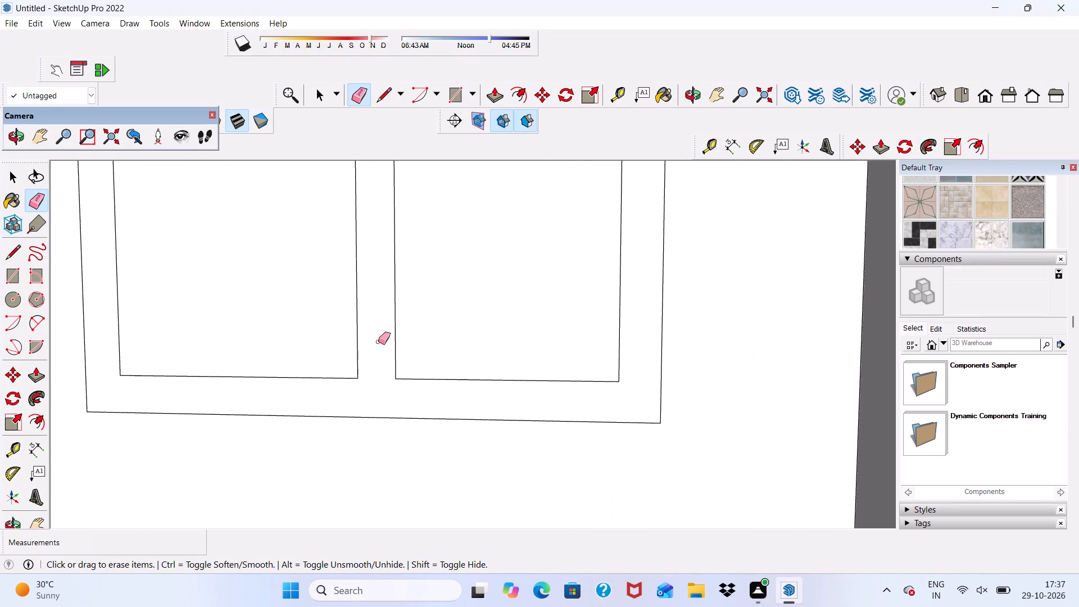
# Extrude the upper-floor window frame and its mullion 3" out from the wall.
pyautogui.click(496, 88)
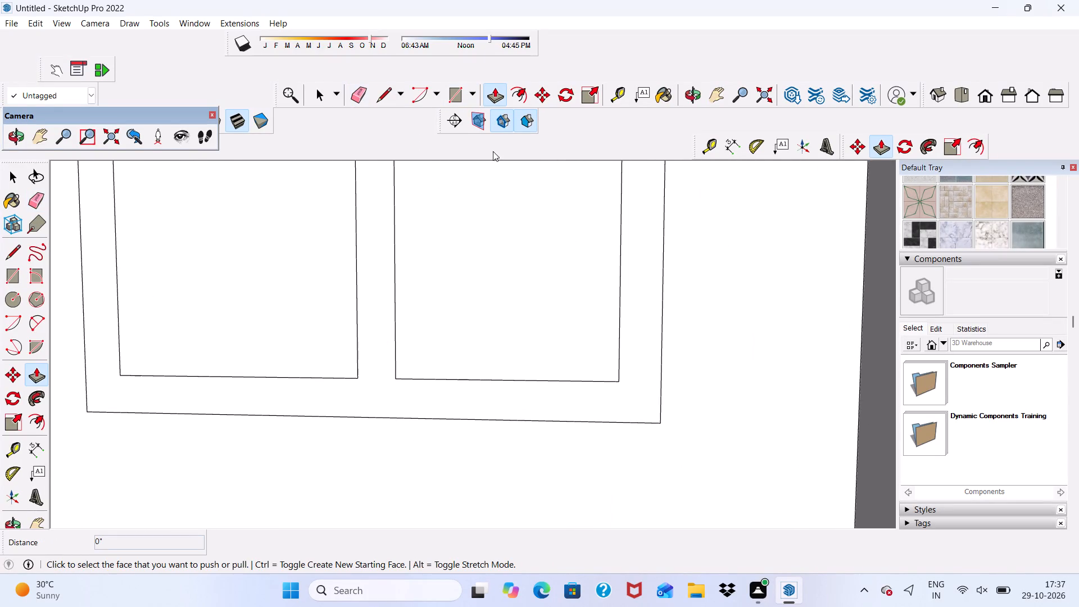
pyautogui.click(424, 403)
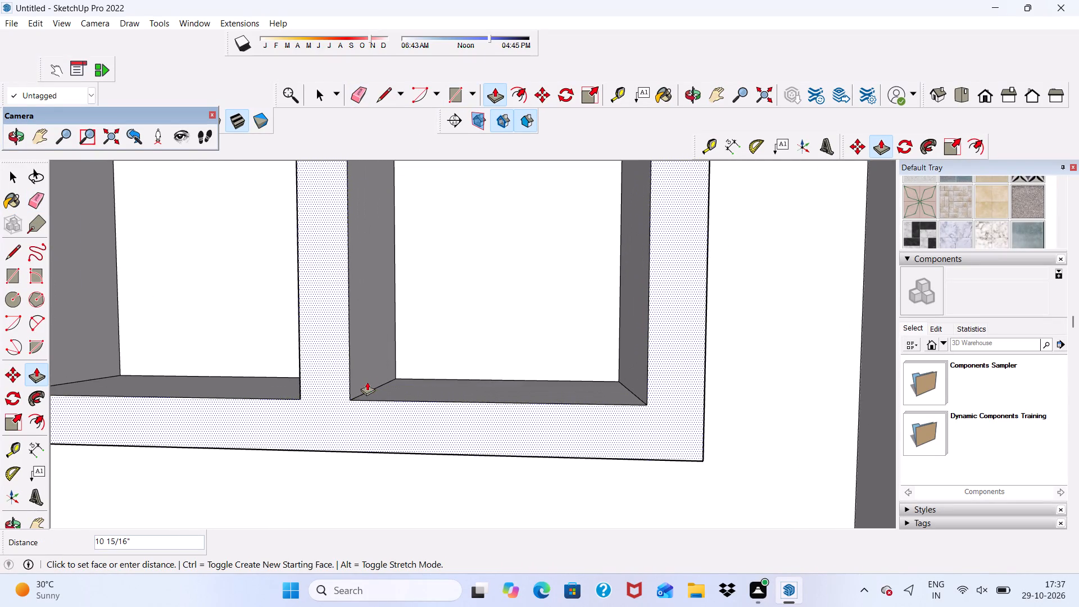
pyautogui.press('3')
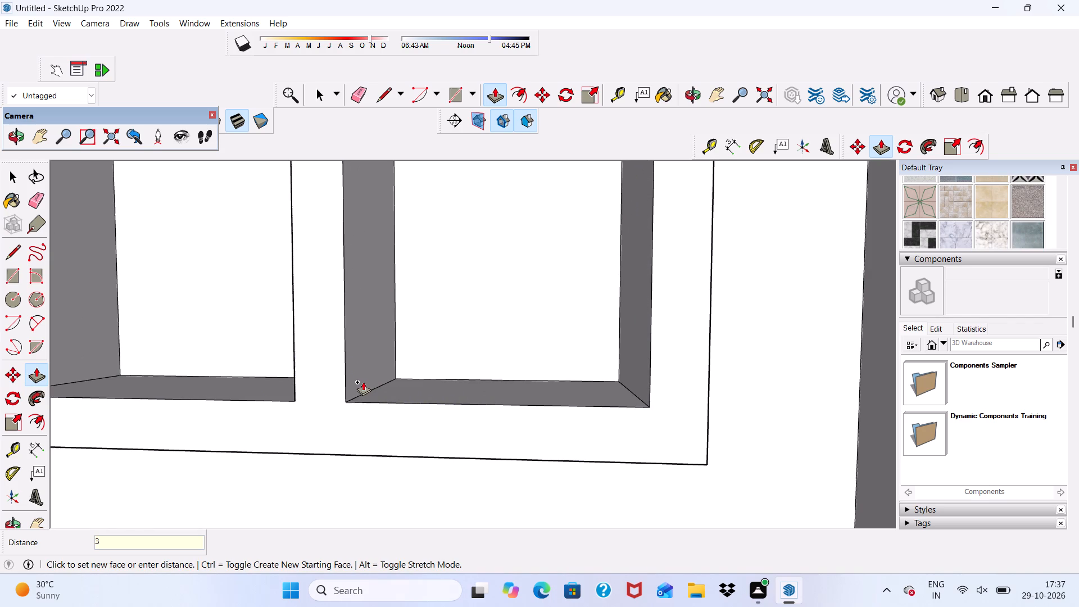
pyautogui.hotkey('shift', '"')
pyautogui.press('Return')
pyautogui.press('space')
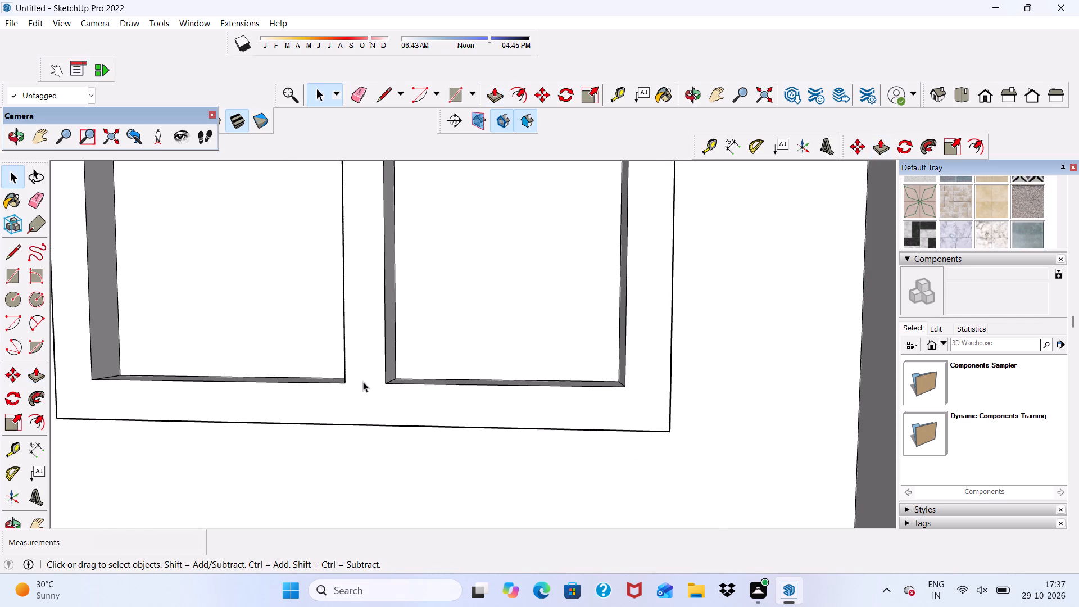
# Erase the vertical line near the front edge of each upper-floor side wall's inner face.
pyautogui.scroll(-7, 363, 382)
pyautogui.scroll(-12, 531, 393)
pyautogui.moveTo(463, 392); pyautogui.dragTo(483, 381, button='middle')
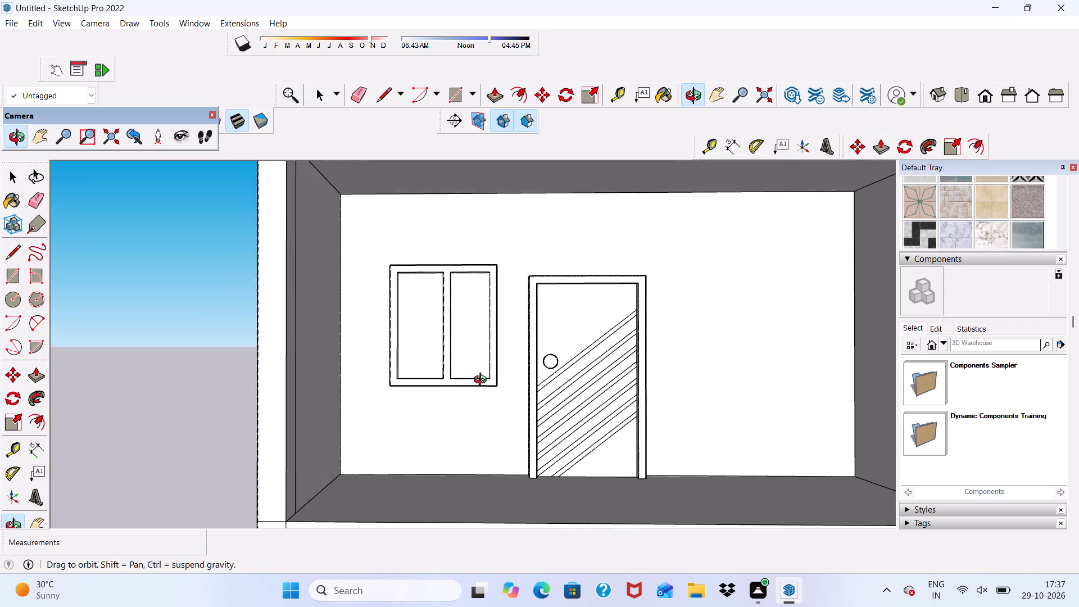
pyautogui.moveTo(483, 381); pyautogui.dragTo(483, 382, button='middle')
pyautogui.scroll(-5, 427, 347)
pyautogui.moveTo(442, 391); pyautogui.dragTo(261, 432, button='middle')
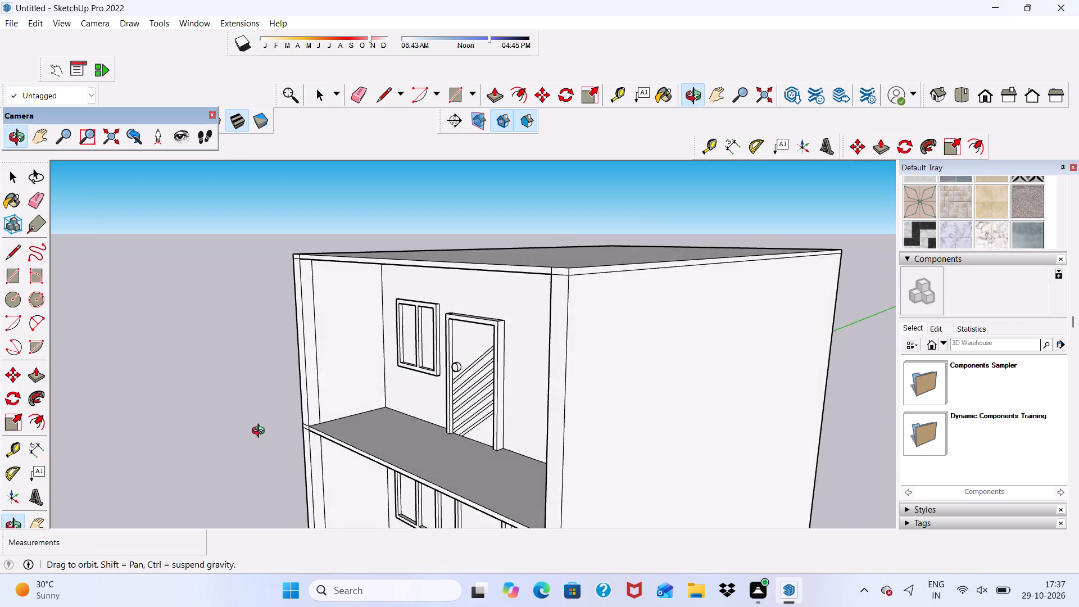
pyautogui.moveTo(261, 432); pyautogui.dragTo(316, 414, button='middle')
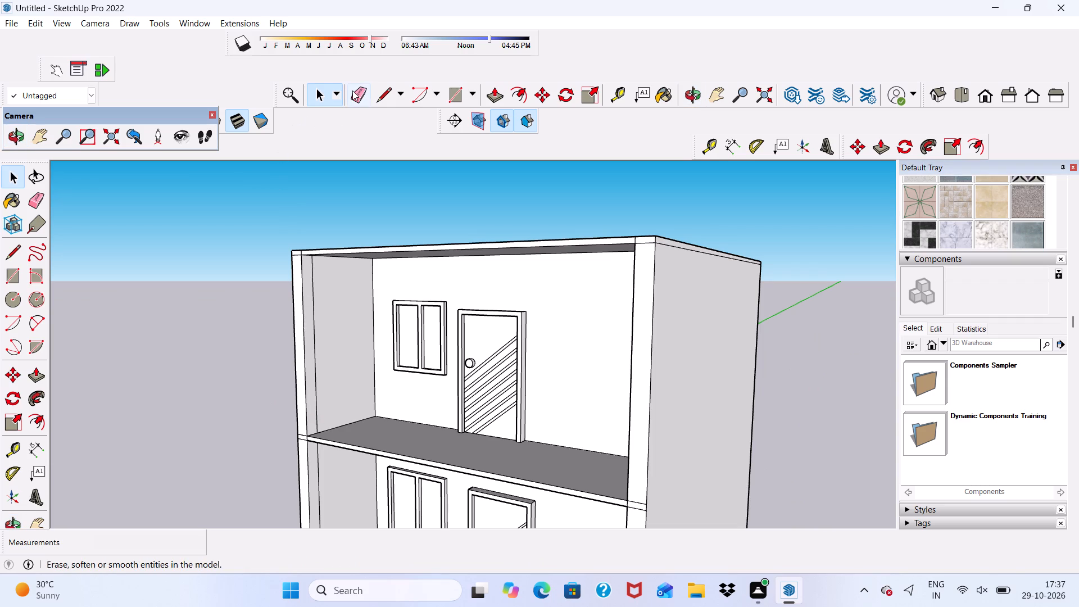
pyautogui.click(352, 90)
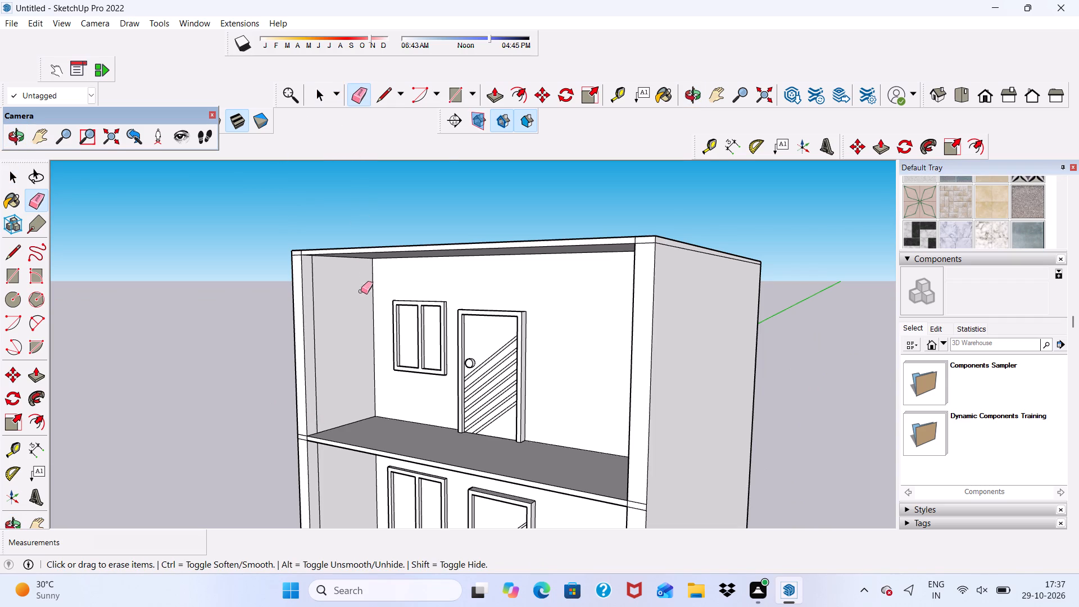
pyautogui.scroll(5, 353, 350)
pyautogui.moveTo(278, 339); pyautogui.dragTo(296, 336)
pyautogui.scroll(-6, 276, 307)
pyautogui.moveTo(278, 328); pyautogui.dragTo(532, 344, button='middle')
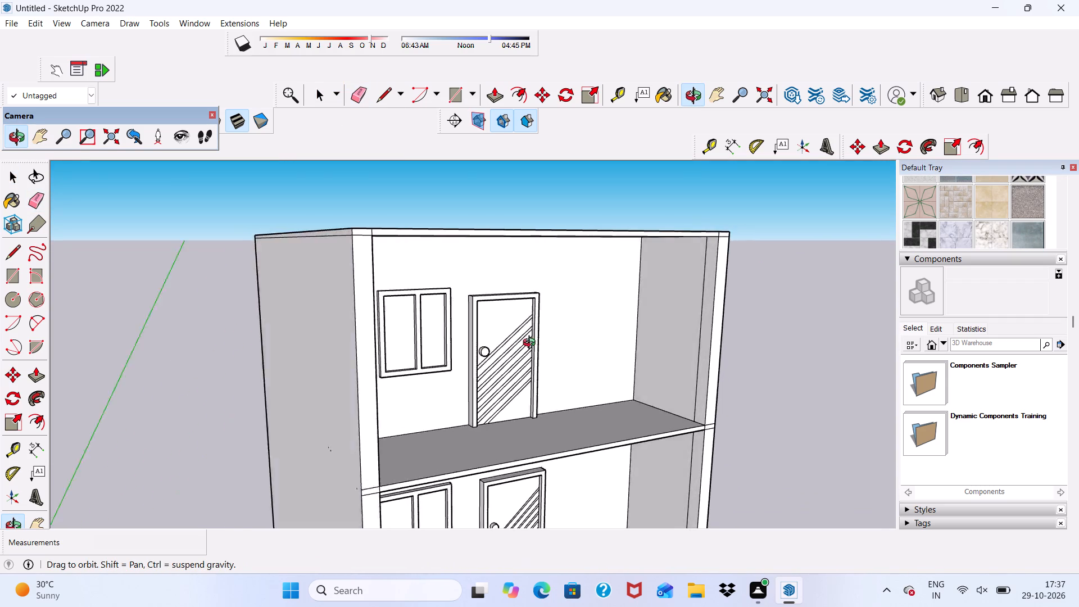
pyautogui.moveTo(532, 344); pyautogui.dragTo(564, 359, button='middle')
pyautogui.scroll(6, 669, 337)
pyautogui.moveTo(682, 325); pyautogui.dragTo(697, 341)
pyautogui.moveTo(697, 341); pyautogui.dragTo(700, 348)
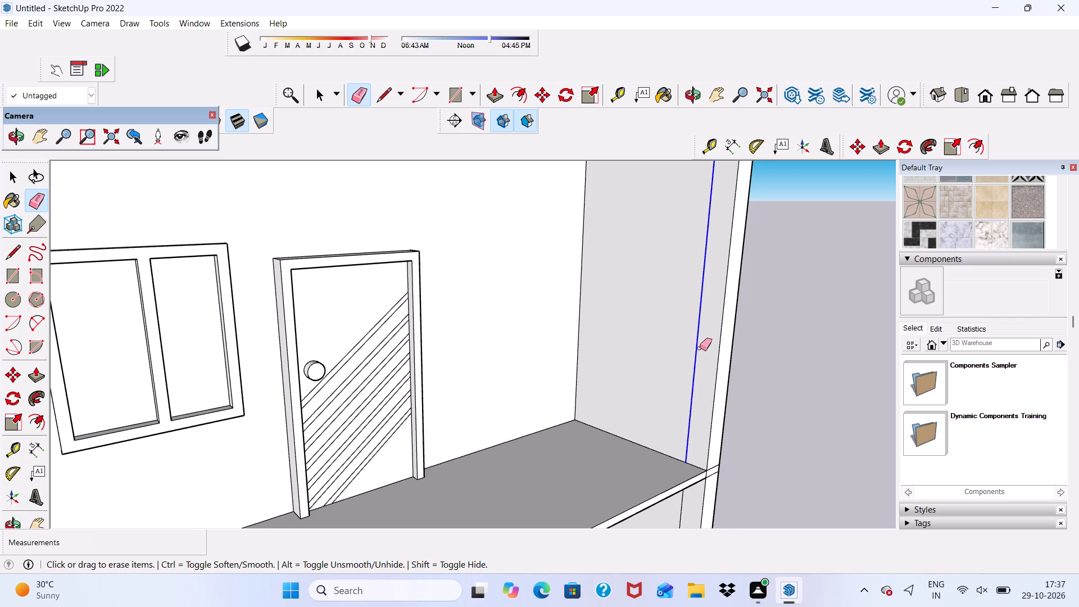
pyautogui.scroll(-7, 415, 217)
pyautogui.scroll(-1, 398, 264)
pyautogui.moveTo(408, 273); pyautogui.dragTo(253, 248, button='middle')
pyautogui.press('space')
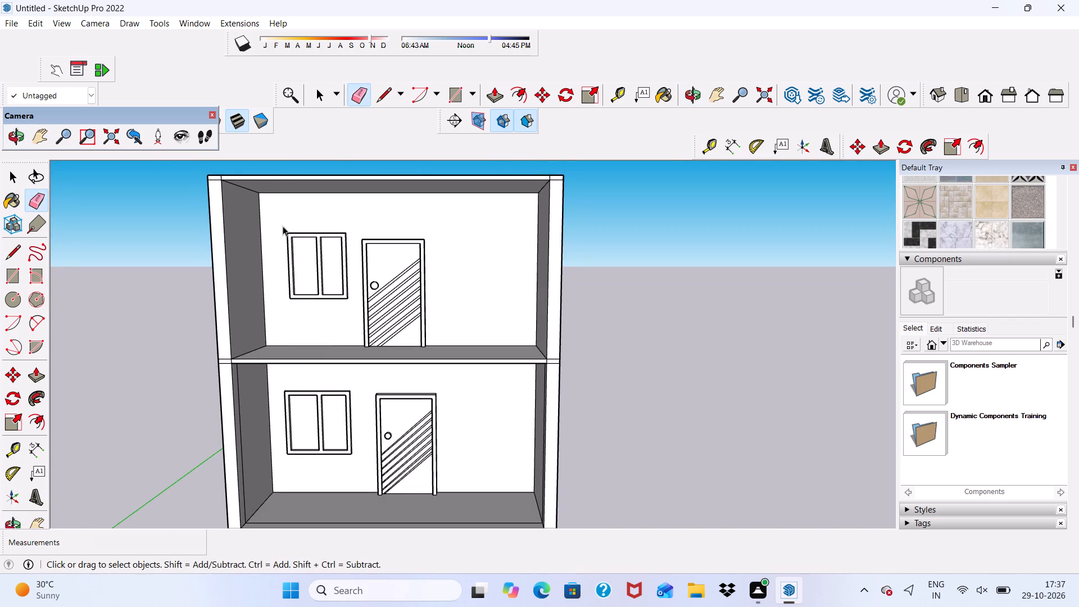
# Draw a rectangle about 20' 6" by 5' 10 7/8" across the open front, from the lower floor's inner bottom corner on the door side to the roof's top edge.
pyautogui.scroll(-7, 283, 226)
pyautogui.moveTo(373, 313); pyautogui.dragTo(394, 303, button='middle')
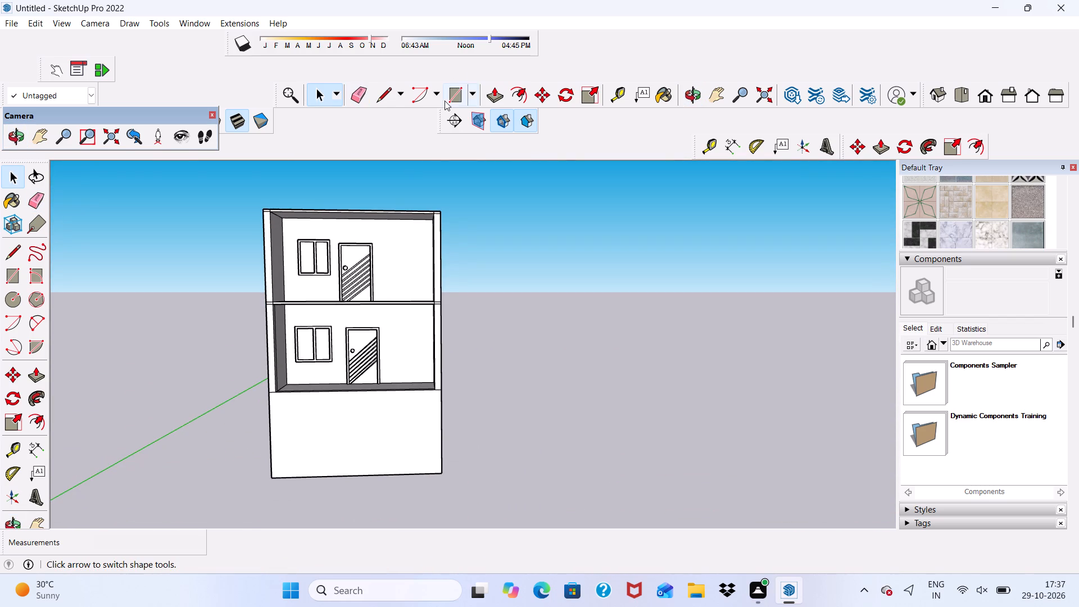
pyautogui.click(456, 97)
pyautogui.scroll(5, 410, 367)
pyautogui.scroll(8, 442, 414)
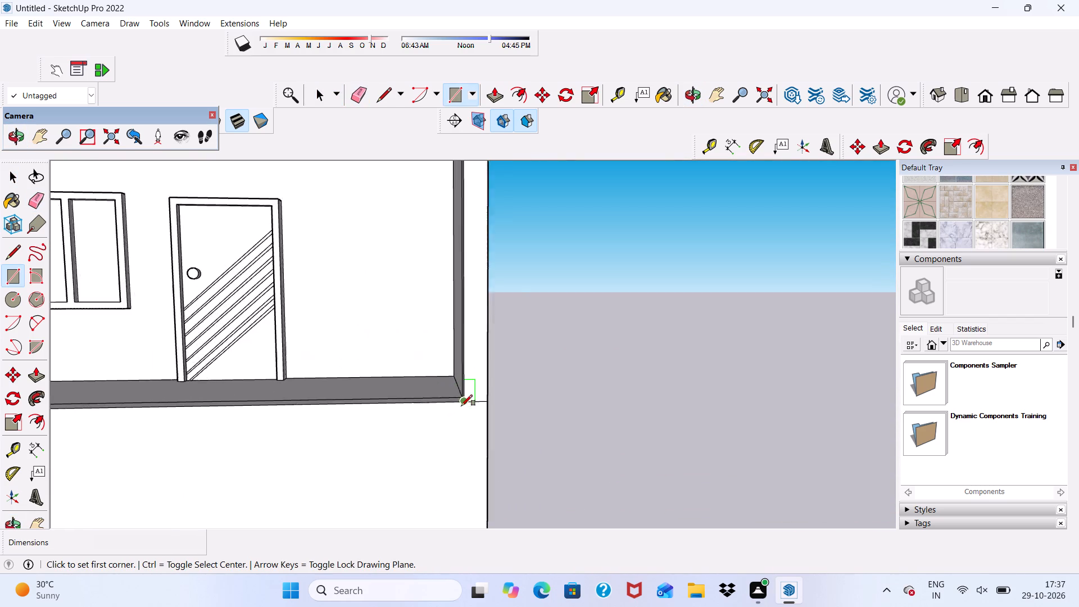
pyautogui.scroll(8, 461, 406)
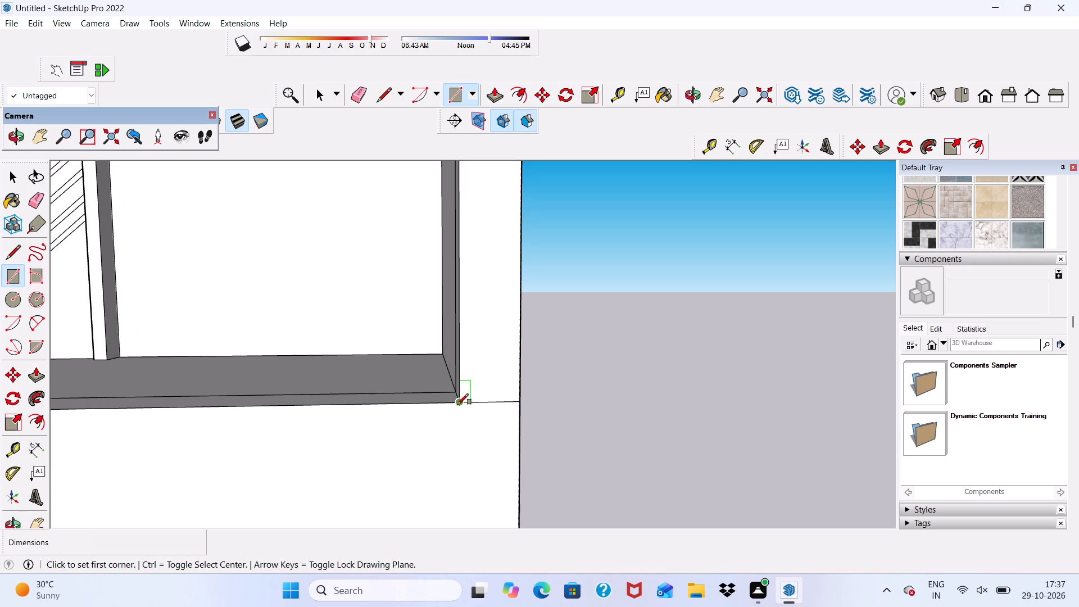
pyautogui.click(458, 404)
pyautogui.scroll(-12, 410, 428)
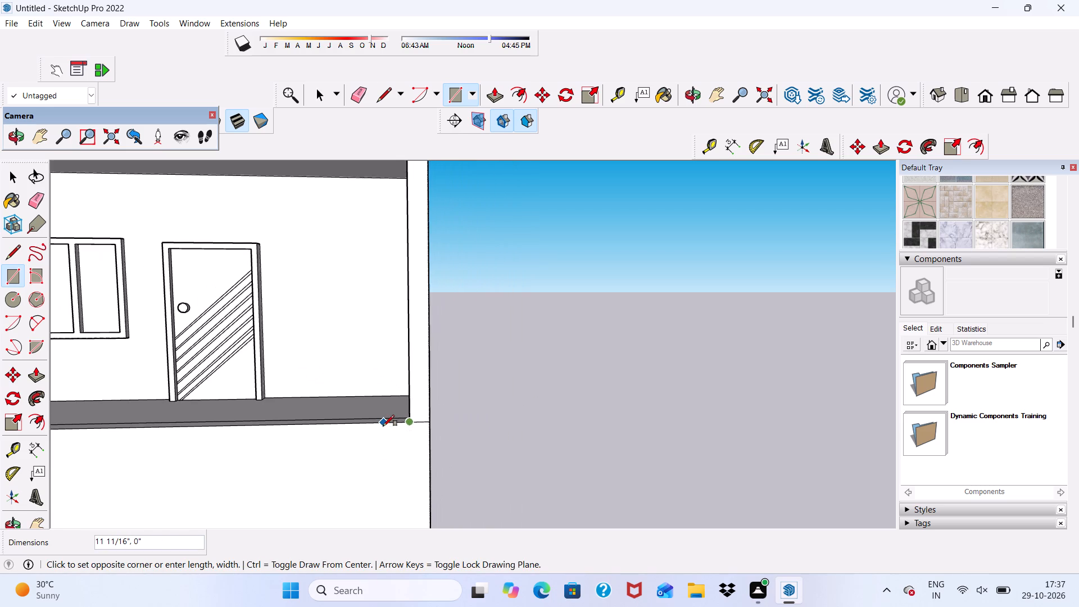
pyautogui.scroll(1, 383, 426)
pyautogui.scroll(-10, 298, 413)
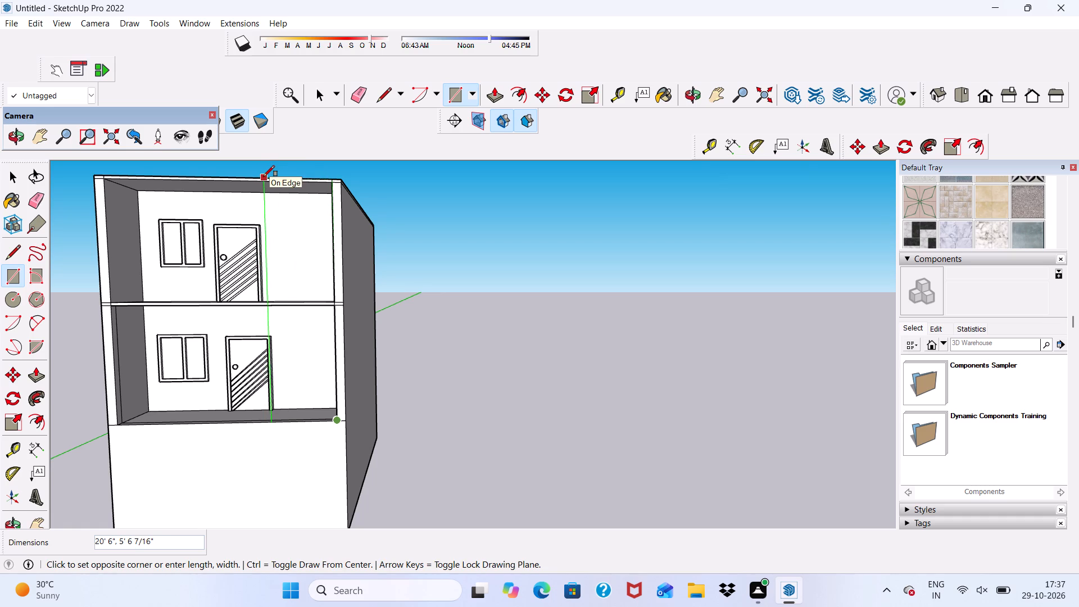
pyautogui.scroll(5, 265, 181)
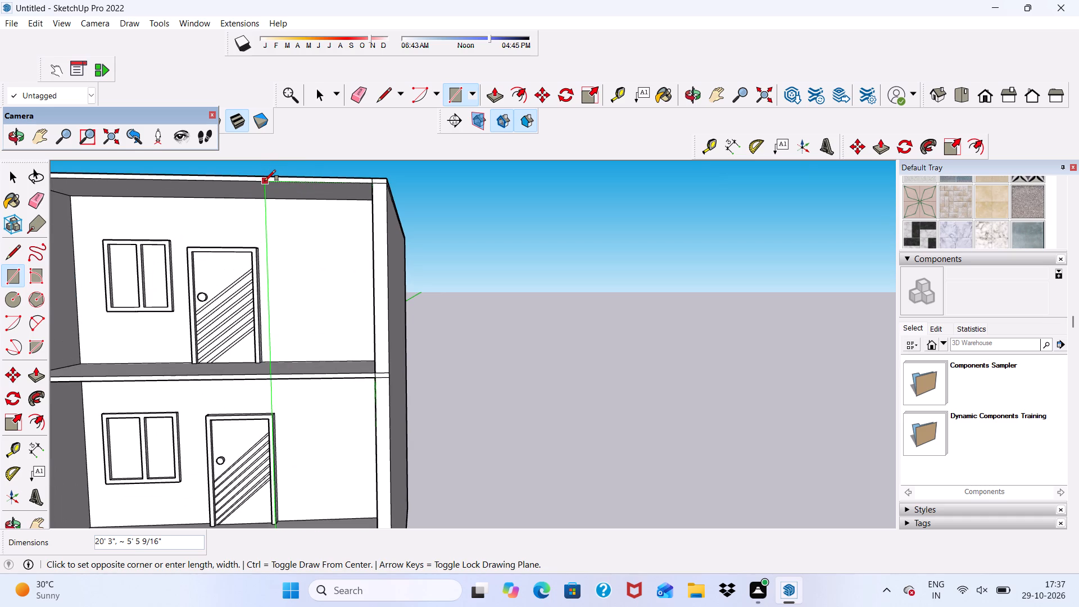
pyautogui.click(256, 176)
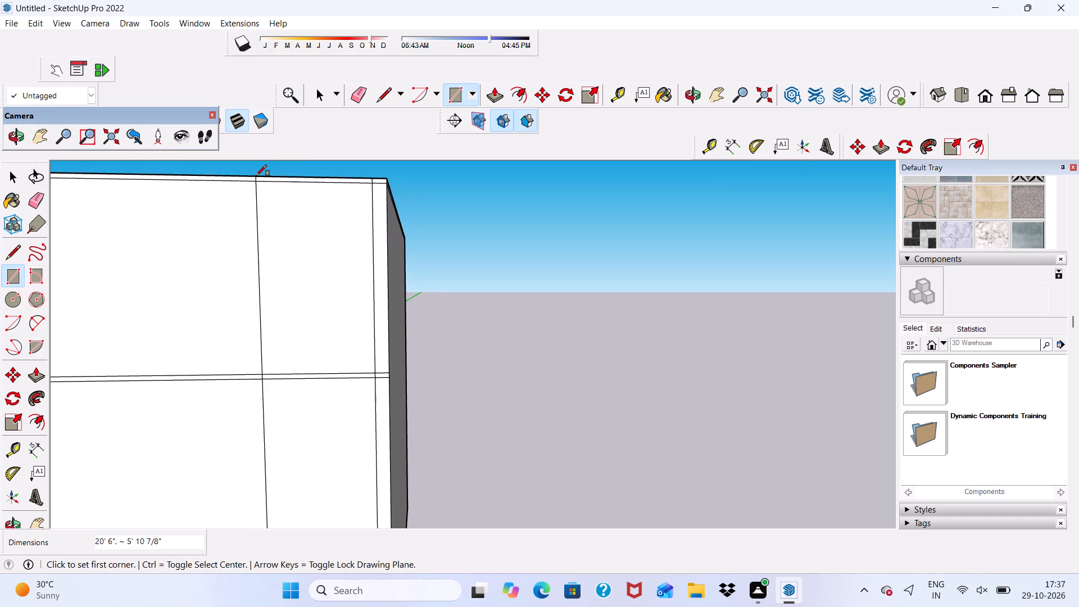
# Delete the faces covering the window-and-door openings on both floors, keeping the new front panel beside them.
pyautogui.scroll(-6, 266, 182)
pyautogui.press('space')
pyautogui.click(219, 259)
pyautogui.press('Delete')
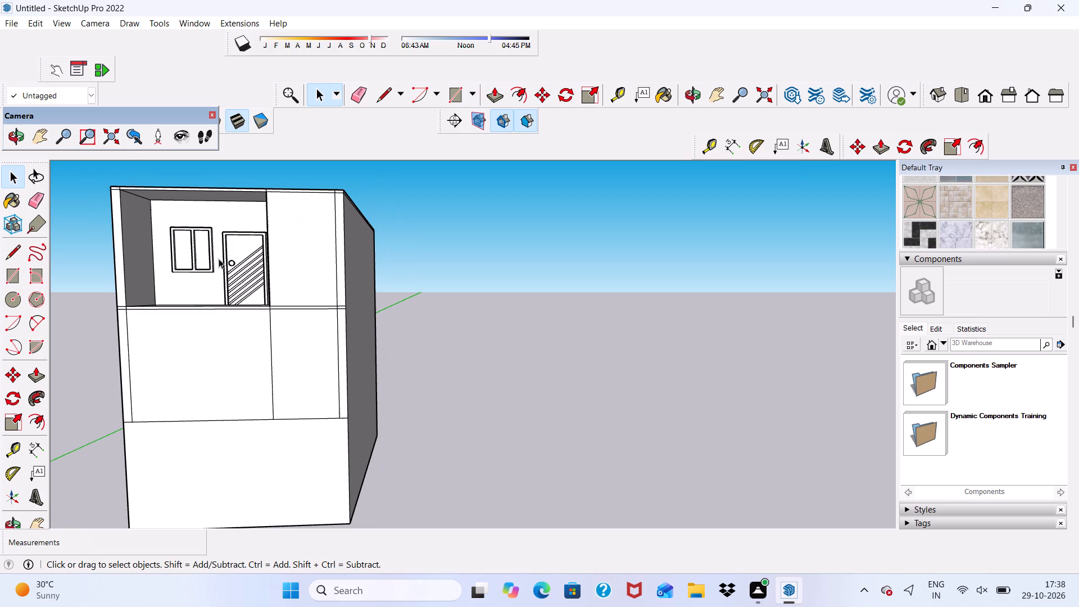
pyautogui.click(232, 384)
pyautogui.press('Delete')
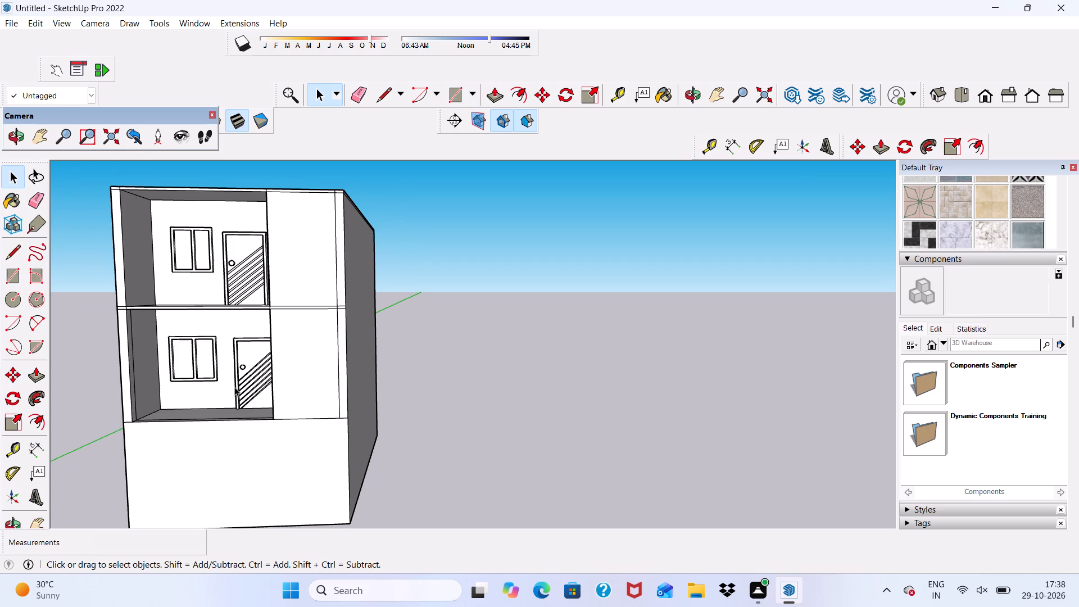
# Extrude the upper-floor section of the front panel outward by 3".
pyautogui.scroll(-4, 302, 386)
pyautogui.moveTo(323, 410); pyautogui.dragTo(401, 407, button='middle')
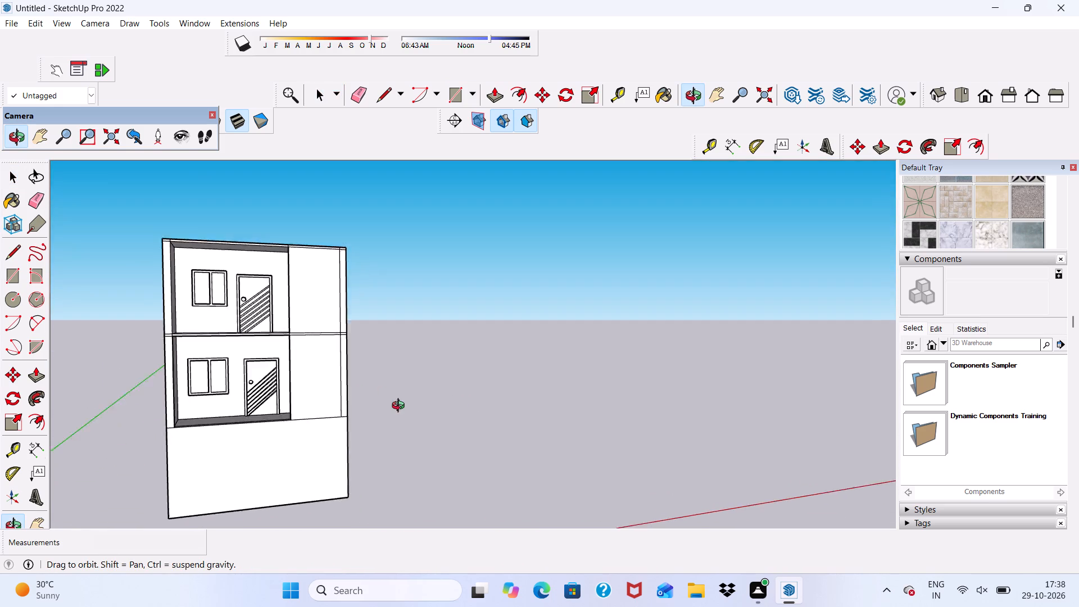
pyautogui.moveTo(401, 407); pyautogui.dragTo(405, 431, button='middle')
pyautogui.scroll(6, 352, 346)
pyautogui.scroll(5, 303, 315)
pyautogui.click(296, 287)
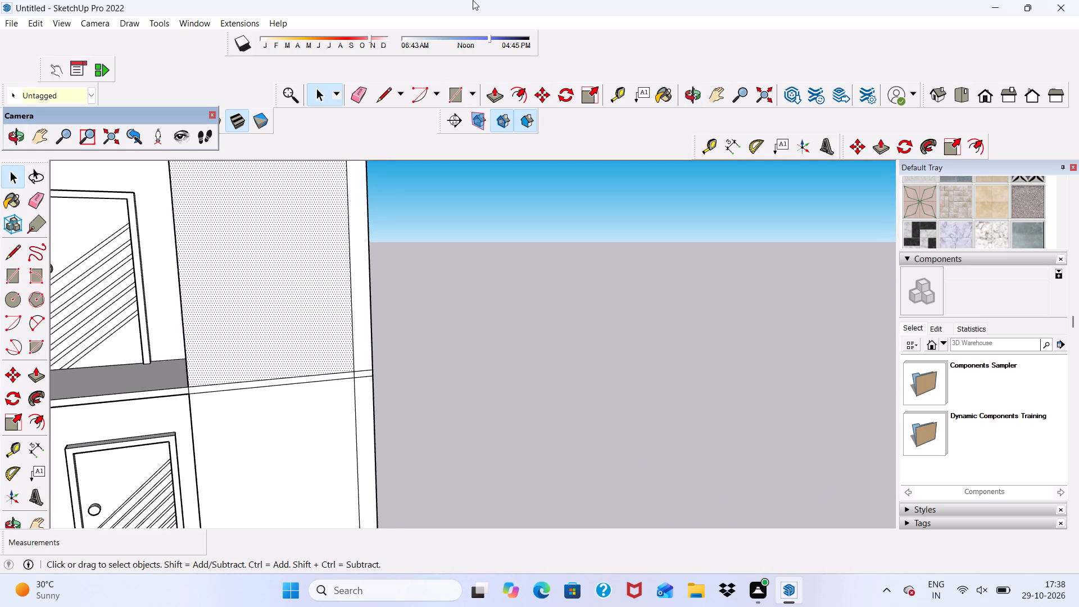
pyautogui.click(493, 93)
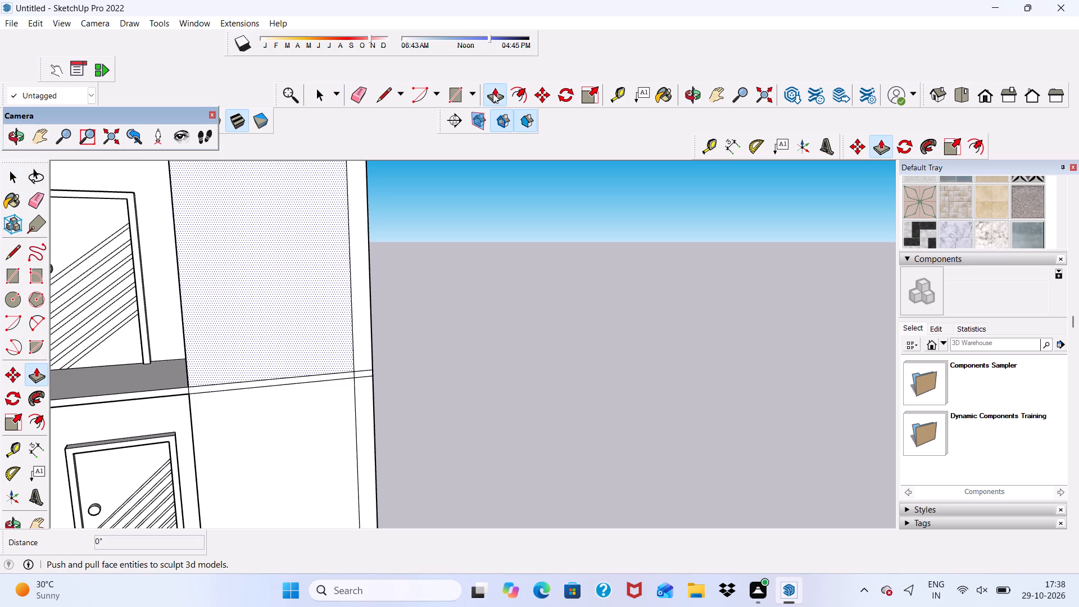
pyautogui.click(219, 220)
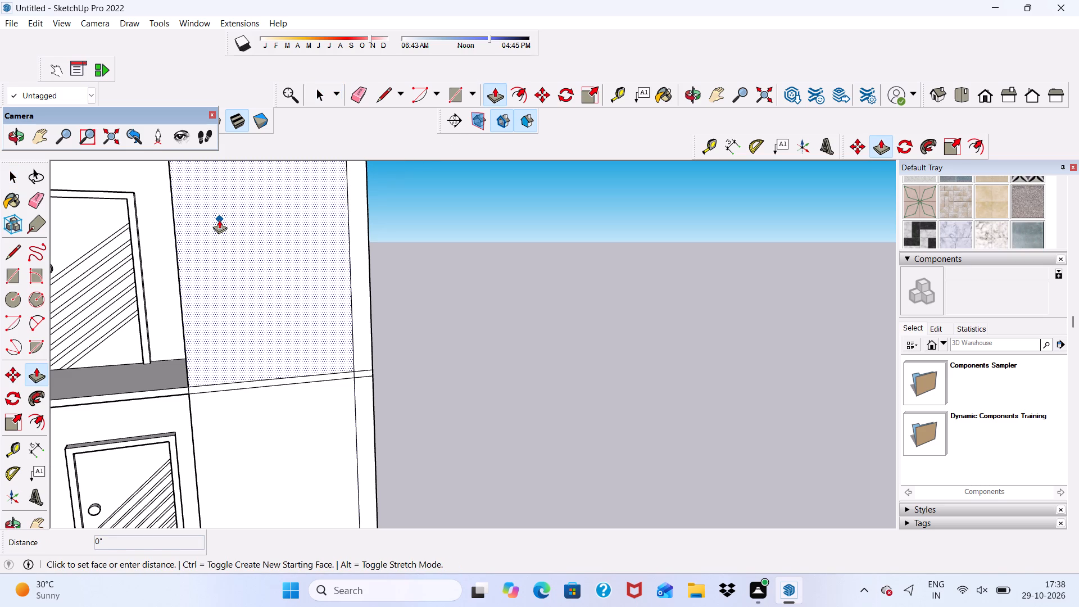
pyautogui.press('3')
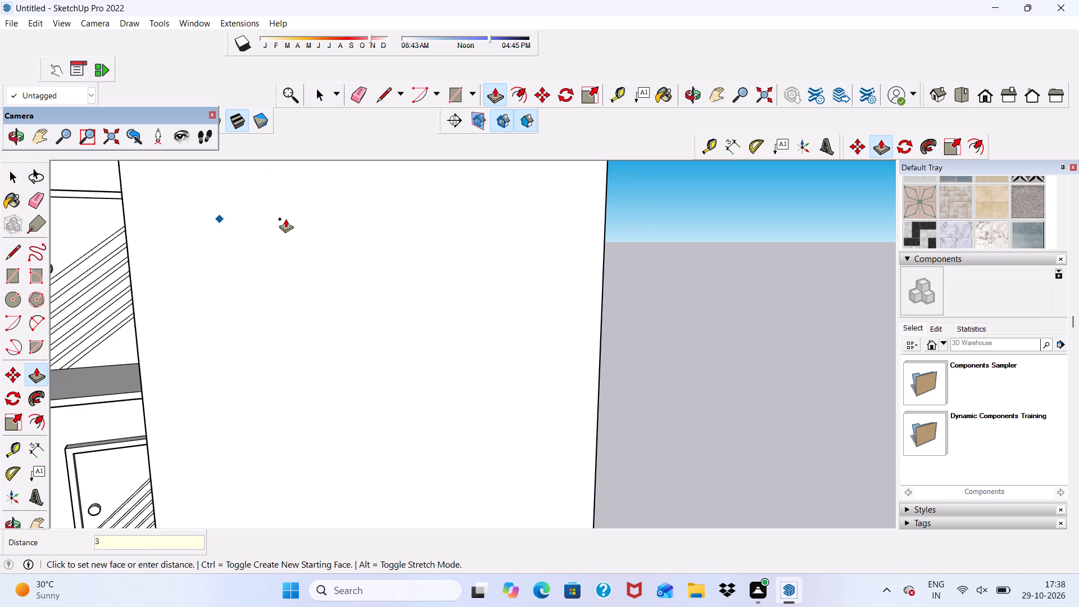
pyautogui.hotkey('shift', '"')
pyautogui.press('Return')
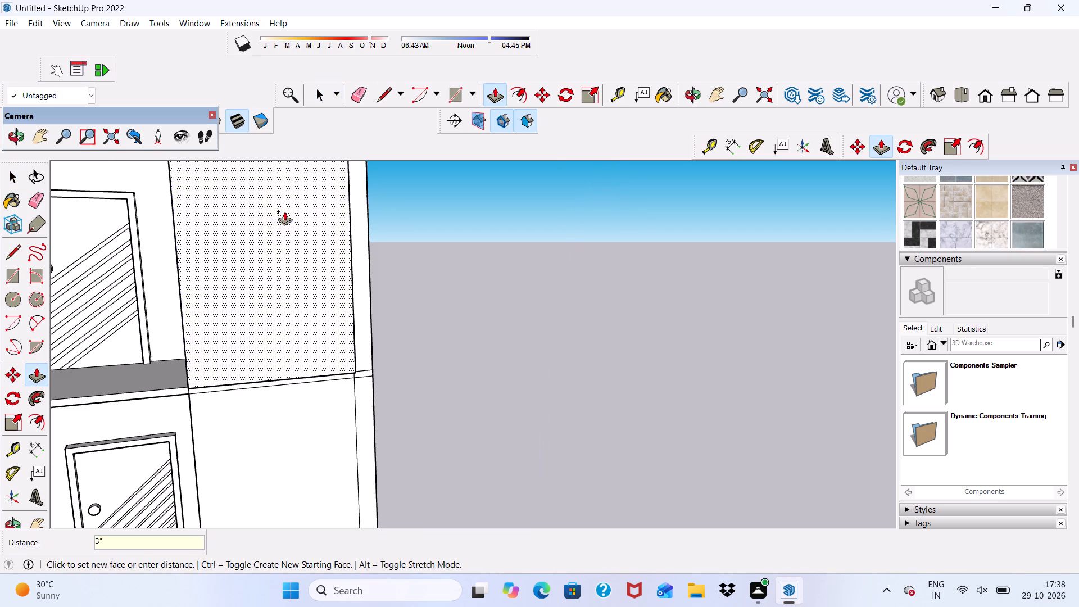
# Extrude the lower-floor panel section and the slab strip between floors outward 3", flush with the upper section.
pyautogui.scroll(-6, 264, 279)
pyautogui.moveTo(276, 386); pyautogui.dragTo(427, 301, button='middle')
pyautogui.scroll(5, 282, 349)
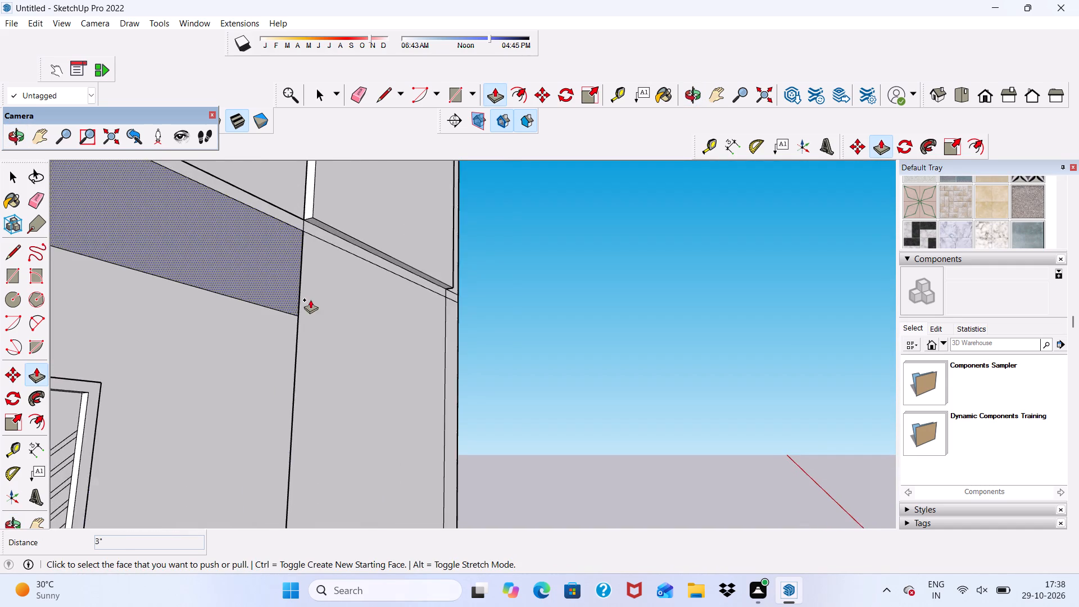
pyautogui.scroll(6, 310, 300)
pyautogui.click(315, 281)
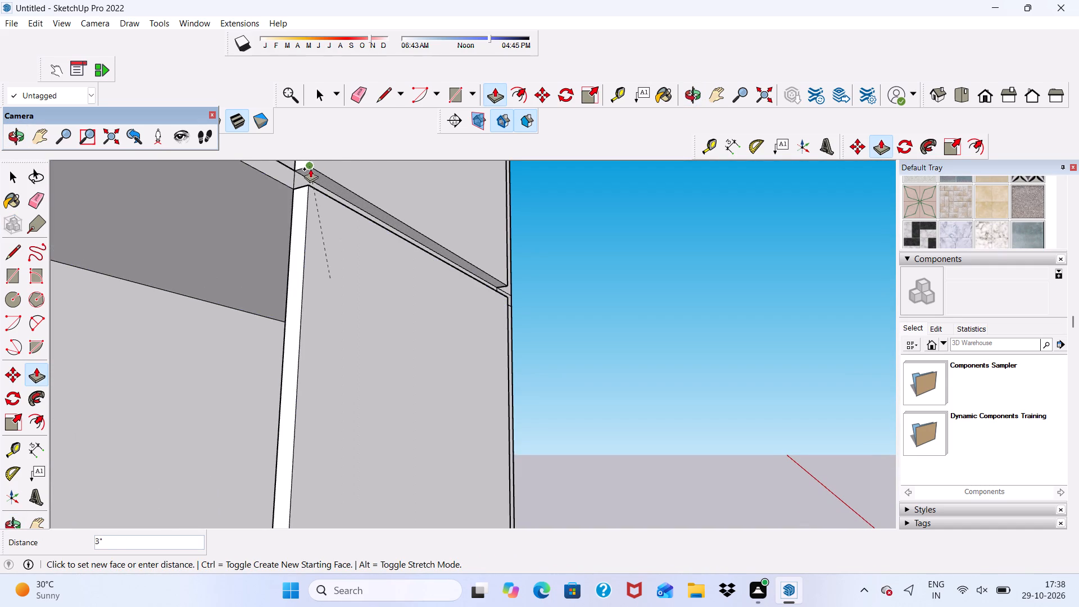
pyautogui.click(310, 164)
pyautogui.scroll(10, 310, 164)
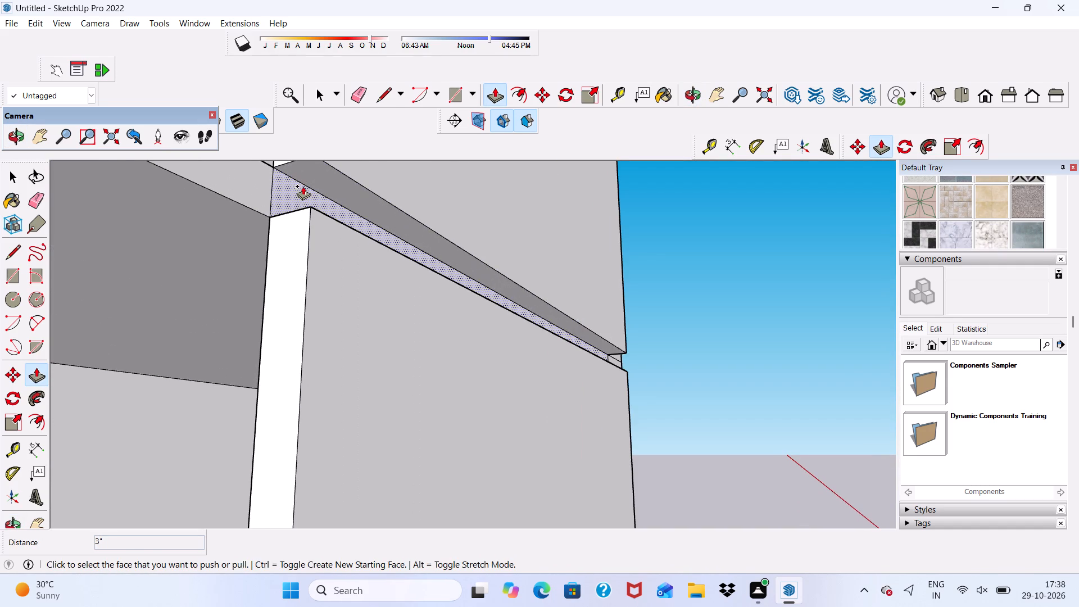
pyautogui.click(303, 186)
pyautogui.click(316, 235)
# Extend the side face of the upper-floor front panel 9" outward, flush with the house's outer side wall.
pyautogui.scroll(-7, 318, 234)
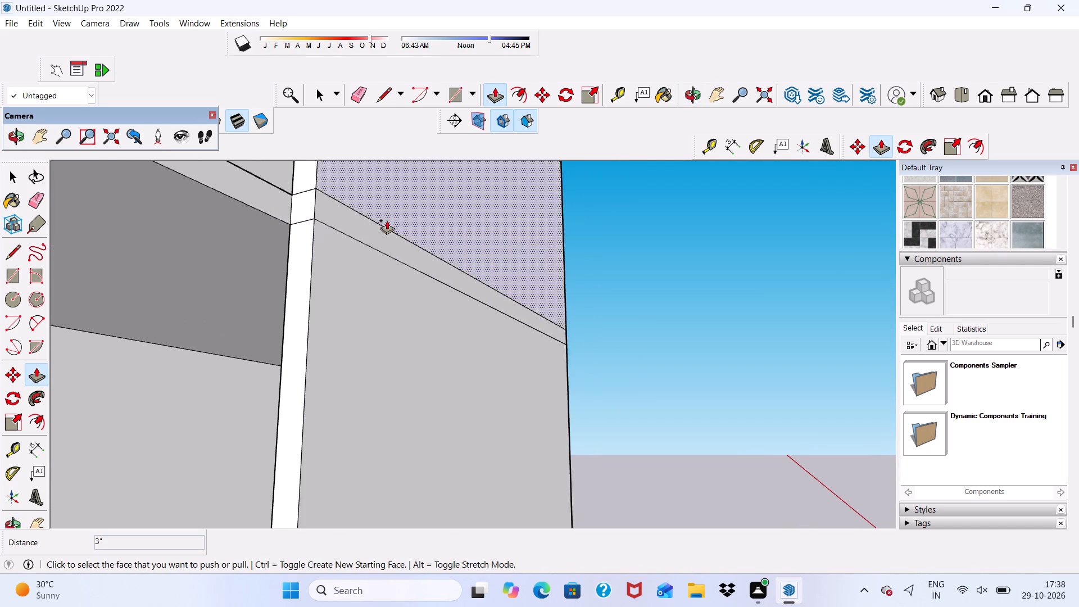
pyautogui.scroll(-5, 387, 220)
pyautogui.moveTo(437, 241); pyautogui.dragTo(140, 287, button='middle')
pyautogui.scroll(1, 135, 280)
pyautogui.scroll(-6, 136, 260)
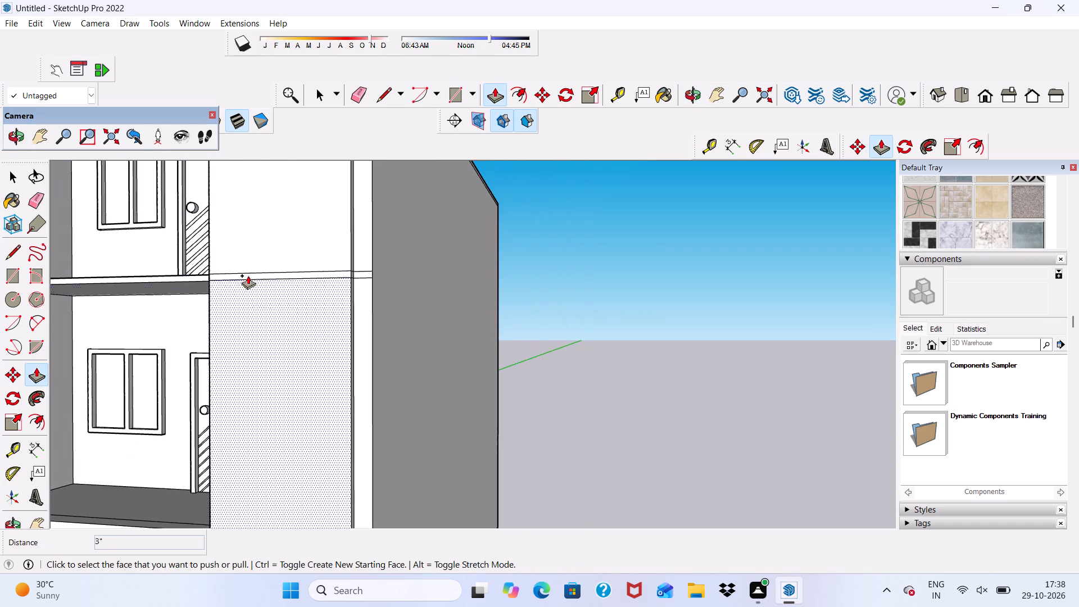
pyautogui.scroll(-3, 285, 260)
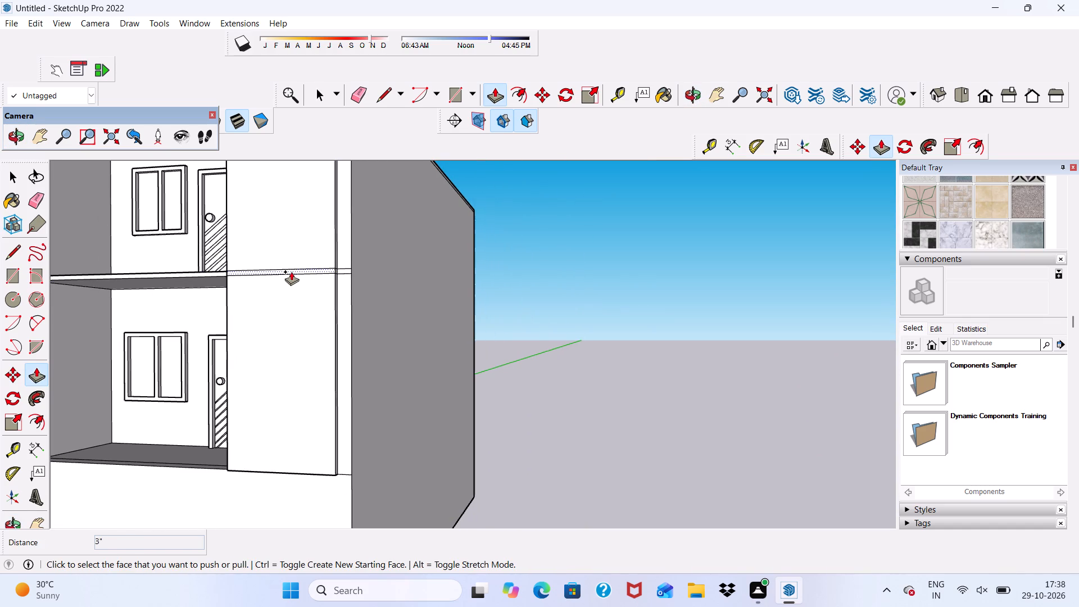
pyautogui.moveTo(291, 271); pyautogui.dragTo(155, 298, button='middle')
pyautogui.scroll(6, 340, 253)
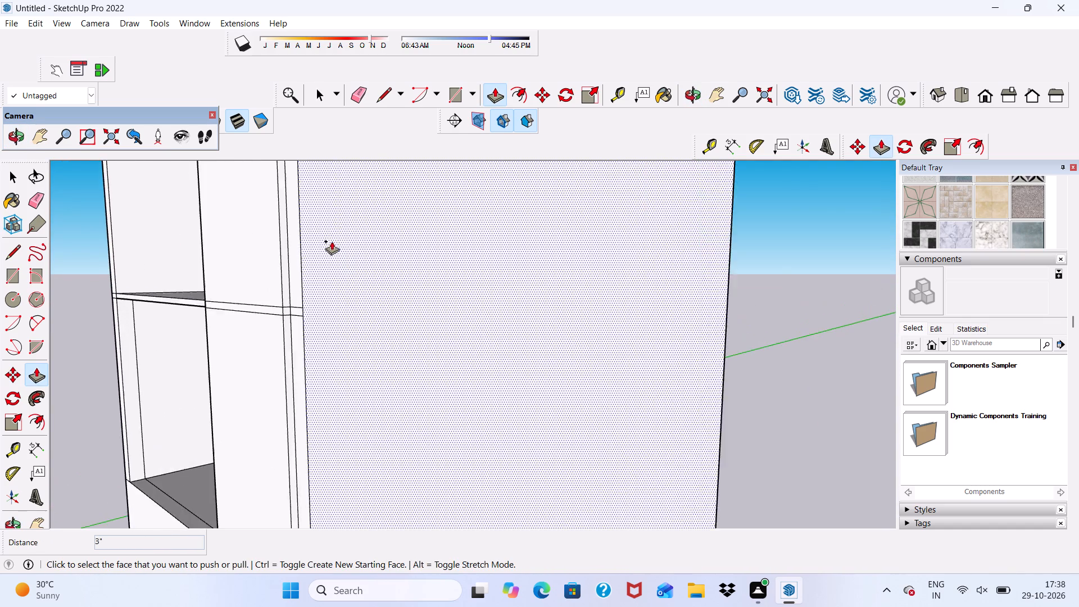
pyautogui.scroll(11, 332, 241)
pyautogui.scroll(-1, 267, 242)
pyautogui.scroll(3, 285, 244)
pyautogui.click(273, 255)
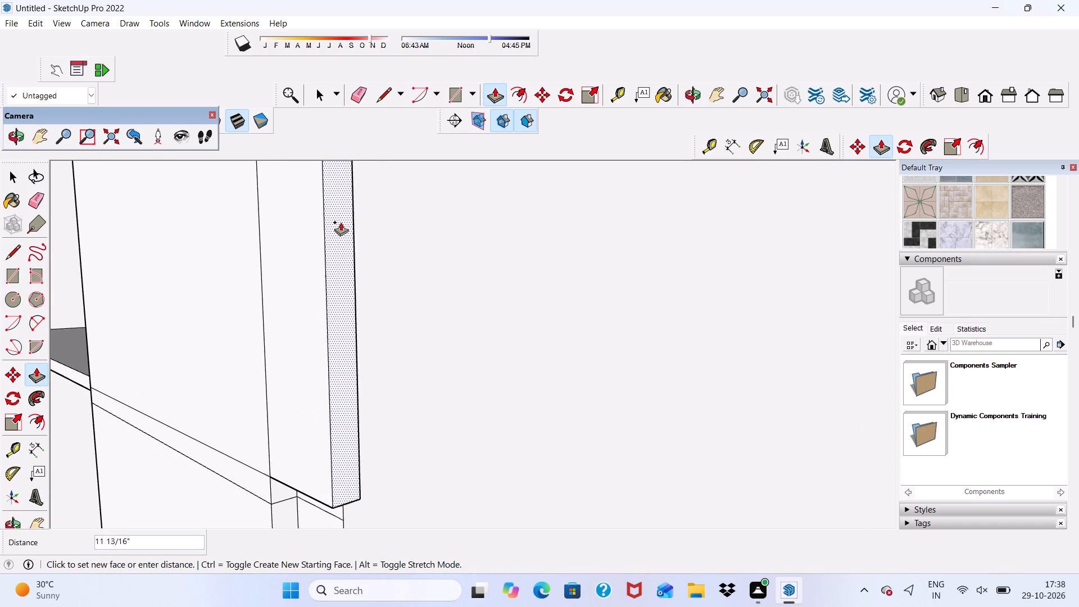
pyautogui.scroll(-3, 351, 201)
pyautogui.moveTo(351, 201); pyautogui.dragTo(226, 235, button='middle')
pyautogui.click(370, 266)
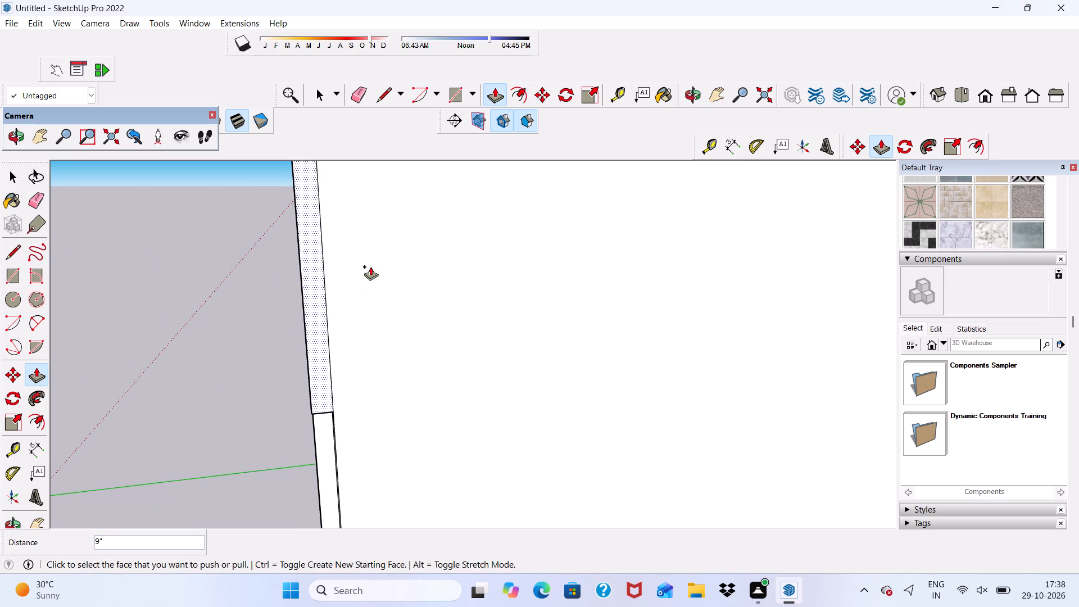
# Extend the underside of the upper-floor panel's side extension 10' 3" down to the base of the lower-floor panel.
pyautogui.scroll(-5, 337, 320)
pyautogui.moveTo(322, 352); pyautogui.dragTo(439, 259, button='middle')
pyautogui.scroll(5, 452, 277)
pyautogui.scroll(4, 507, 251)
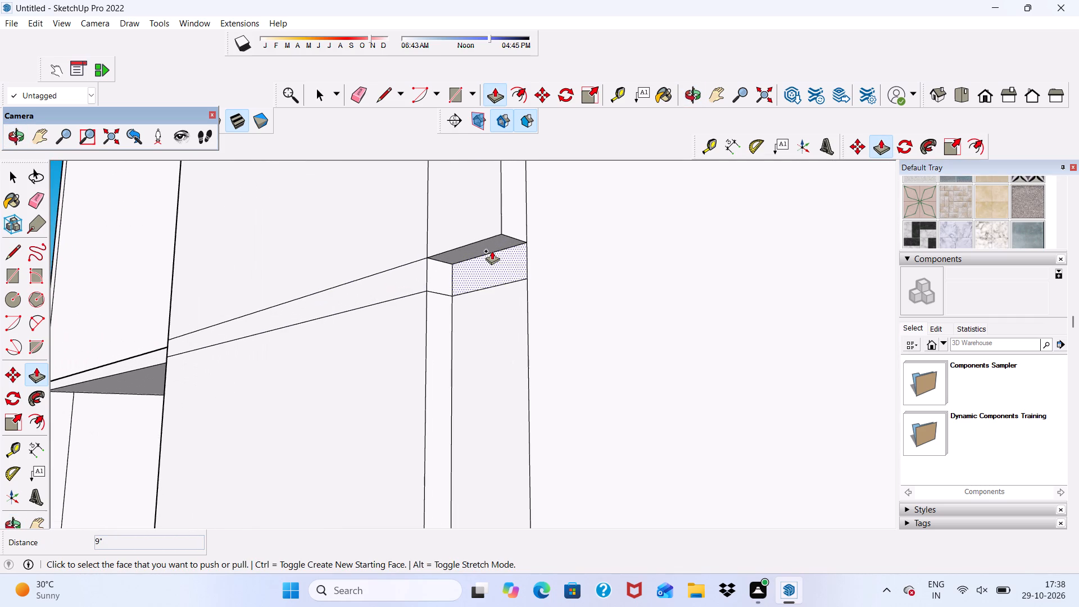
pyautogui.click(488, 248)
pyautogui.scroll(-5, 474, 297)
pyautogui.scroll(-11, 456, 189)
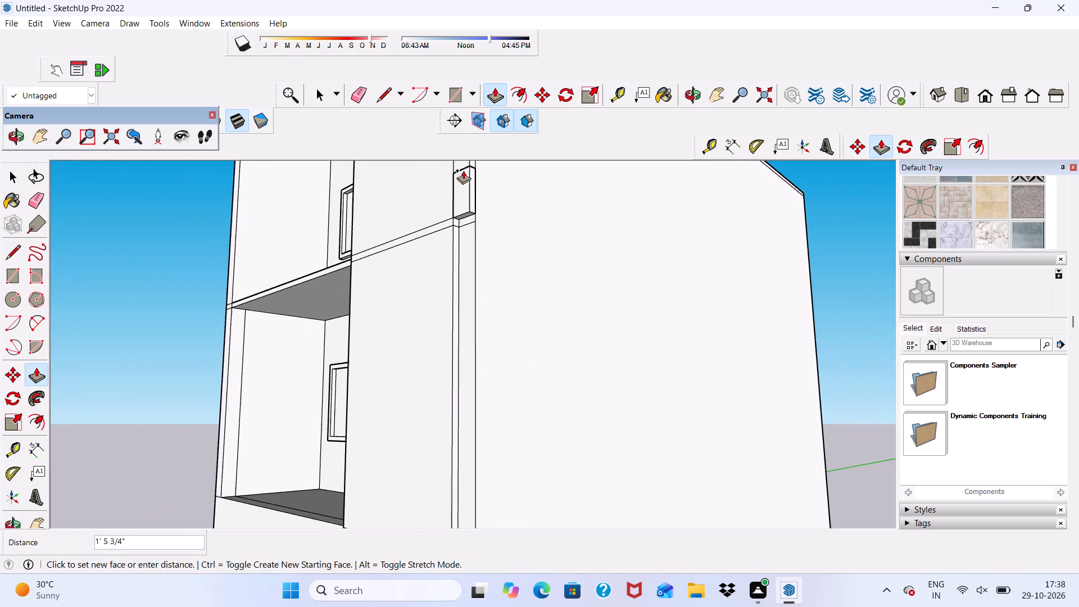
pyautogui.scroll(-11, 463, 170)
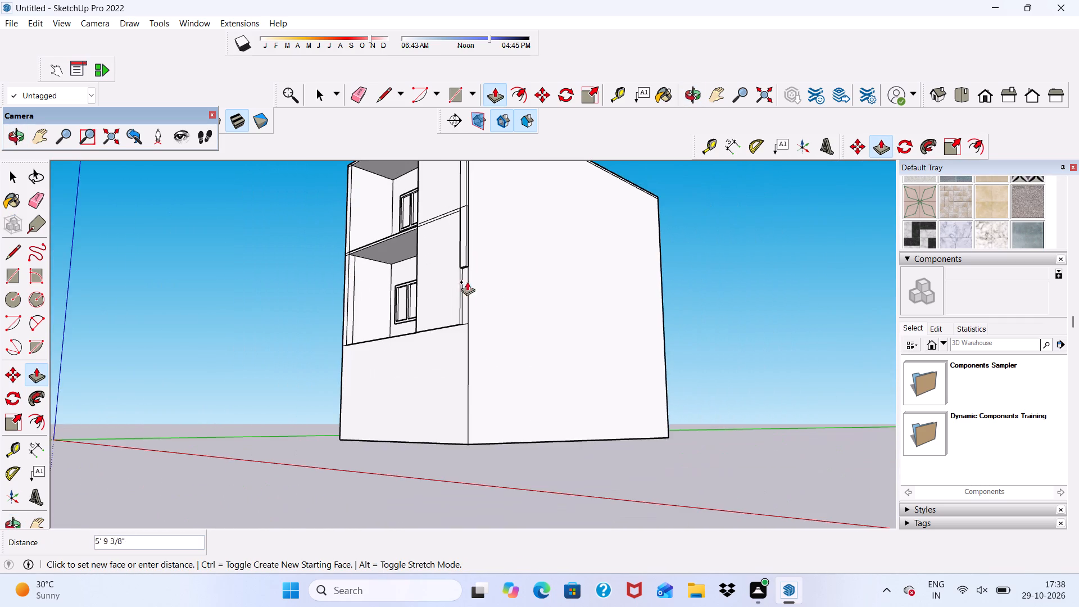
pyautogui.scroll(12, 466, 309)
pyautogui.click(436, 342)
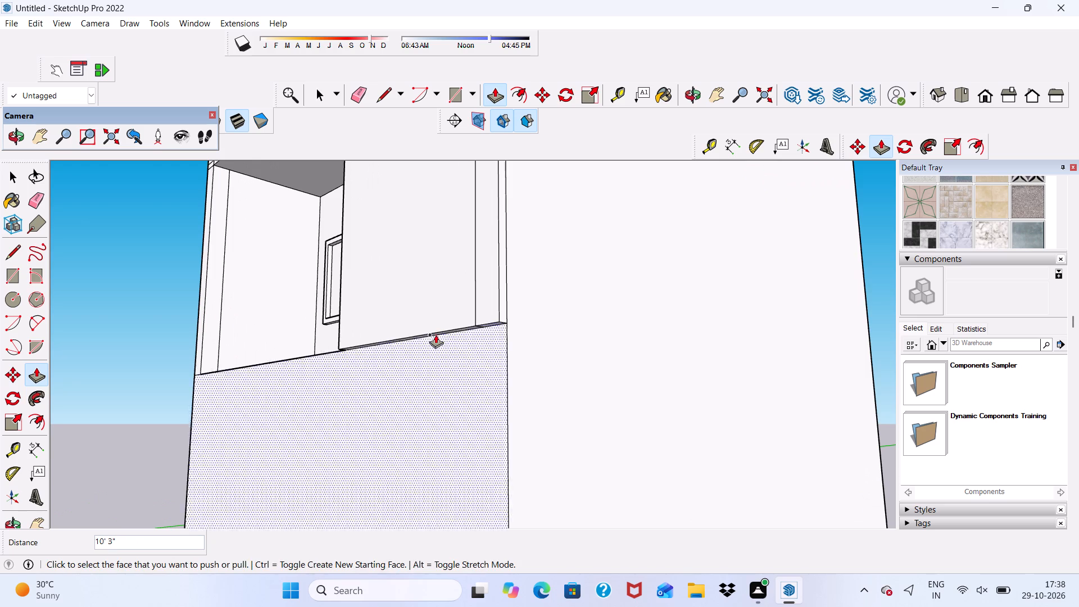
# Erase the leftover seam edges on the front and underside of the lower-floor panel beside the added side strip.
pyautogui.scroll(-2, 436, 328)
pyautogui.moveTo(436, 328); pyautogui.dragTo(482, 373, button='middle')
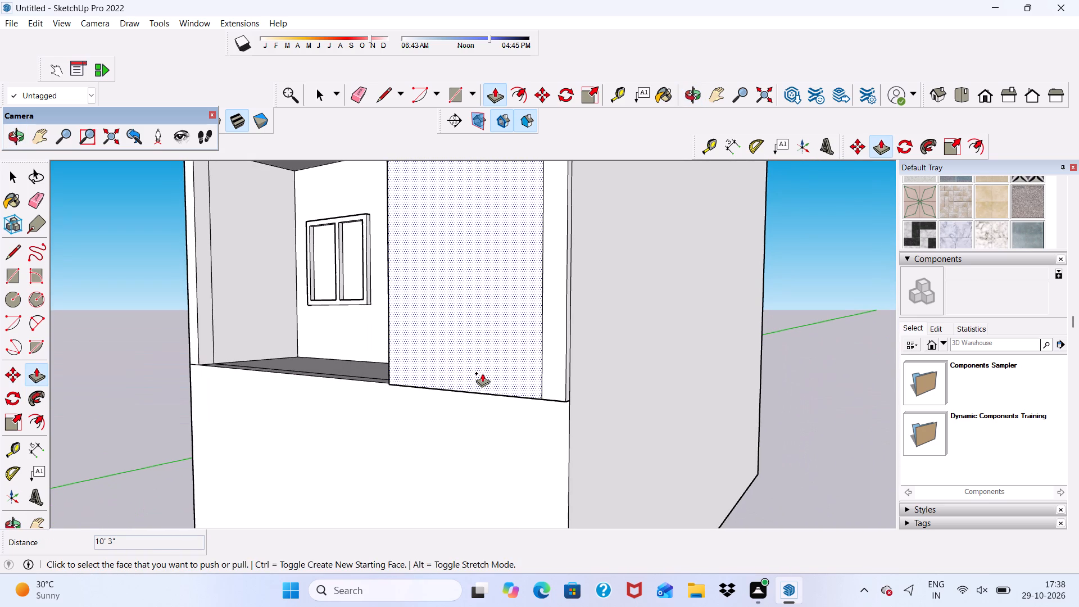
pyautogui.click(357, 93)
pyautogui.scroll(4, 495, 337)
pyautogui.moveTo(550, 343); pyautogui.dragTo(572, 377)
pyautogui.scroll(-1, 567, 378)
pyautogui.moveTo(567, 378); pyautogui.dragTo(596, 174, button='middle')
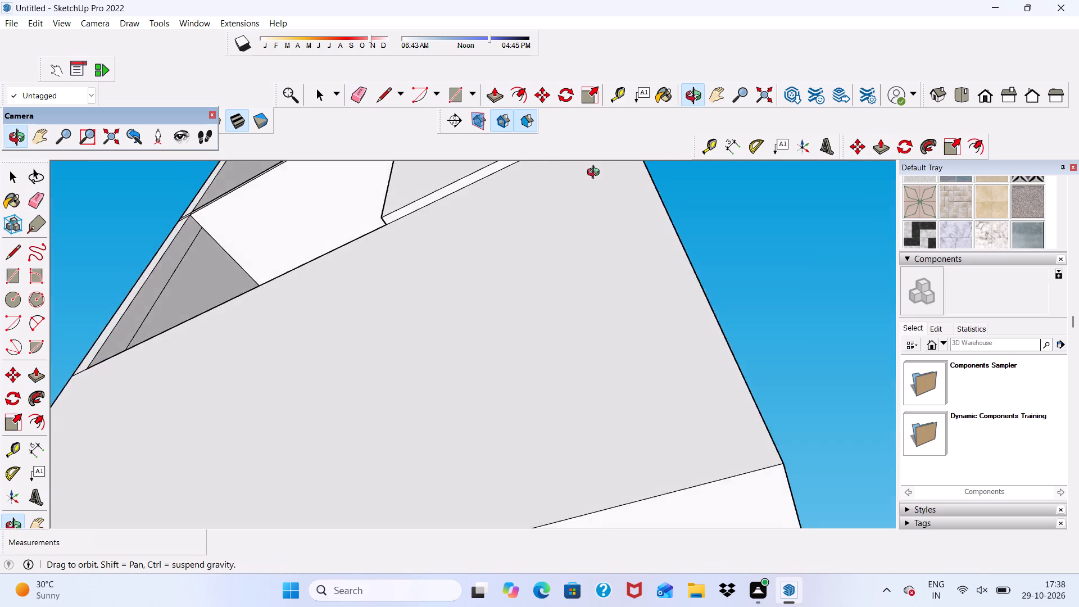
pyautogui.moveTo(596, 174); pyautogui.dragTo(607, 216, button='middle')
pyautogui.scroll(5, 615, 191)
pyautogui.scroll(-11, 614, 180)
pyautogui.scroll(9, 605, 185)
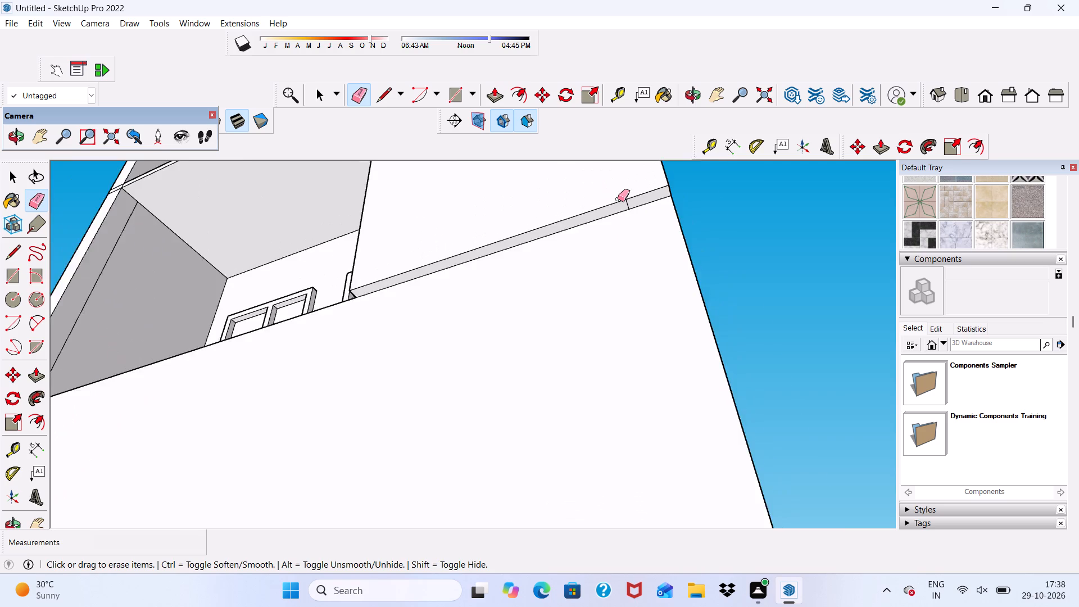
pyautogui.scroll(9, 618, 199)
pyautogui.moveTo(629, 211); pyautogui.dragTo(649, 202)
pyautogui.scroll(-14, 539, 233)
pyautogui.moveTo(569, 302); pyautogui.dragTo(573, 307, button='middle')
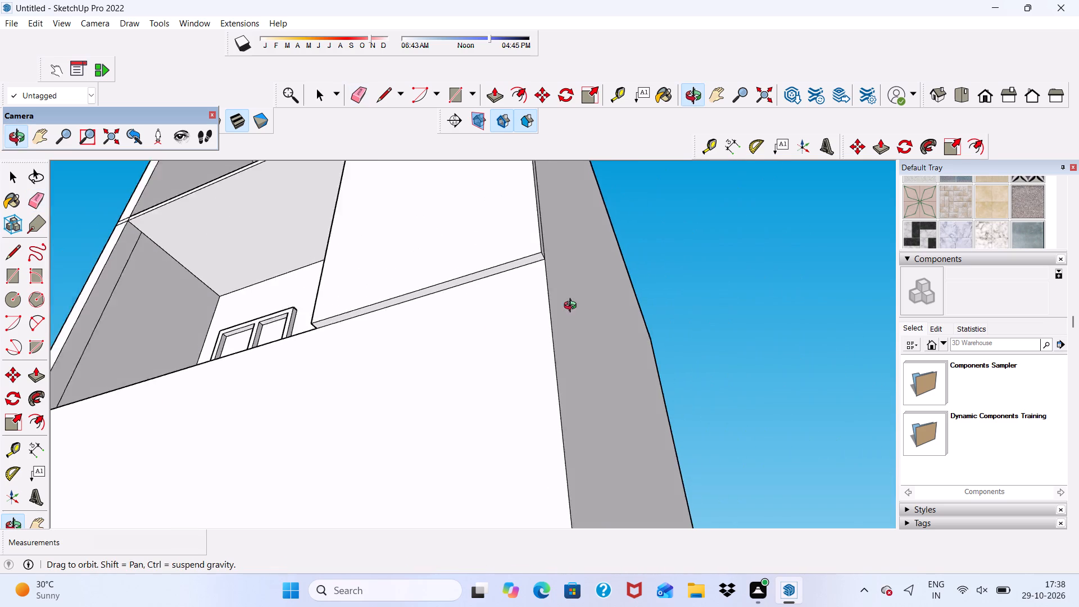
# Erase the leftover slab-level edges and remaining vertical seam on the panel's front, plus the short edge on its side.
pyautogui.moveTo(573, 307); pyautogui.dragTo(470, 478, button='middle')
pyautogui.scroll(-6, 451, 379)
pyautogui.scroll(7, 275, 241)
pyautogui.moveTo(407, 340); pyautogui.dragTo(414, 380)
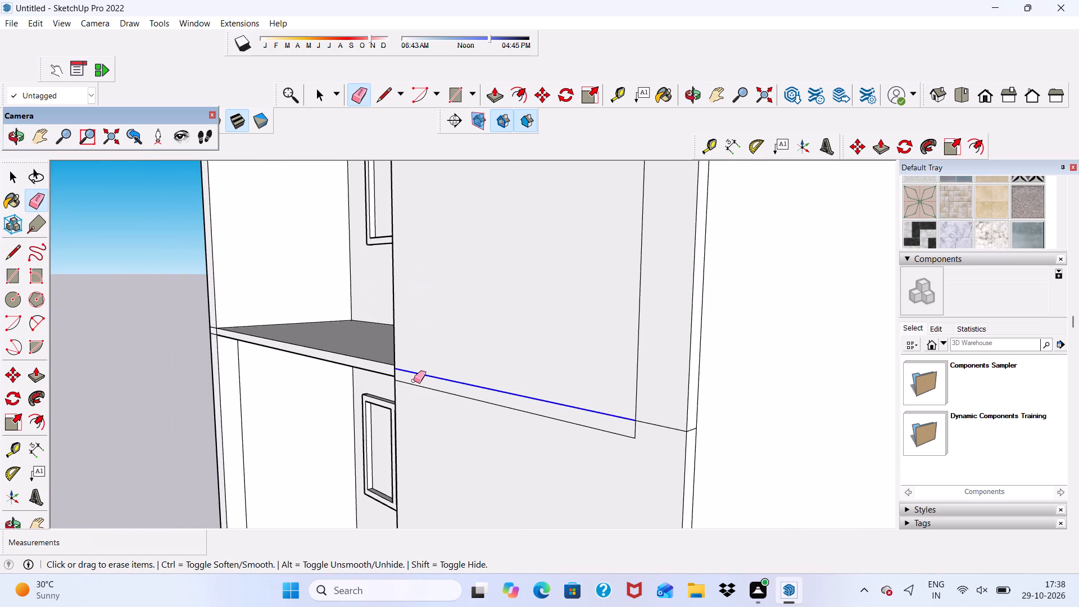
pyautogui.moveTo(414, 380); pyautogui.dragTo(414, 396)
pyautogui.scroll(-1, 573, 423)
pyautogui.scroll(3, 630, 416)
pyautogui.moveTo(638, 354); pyautogui.dragTo(616, 445)
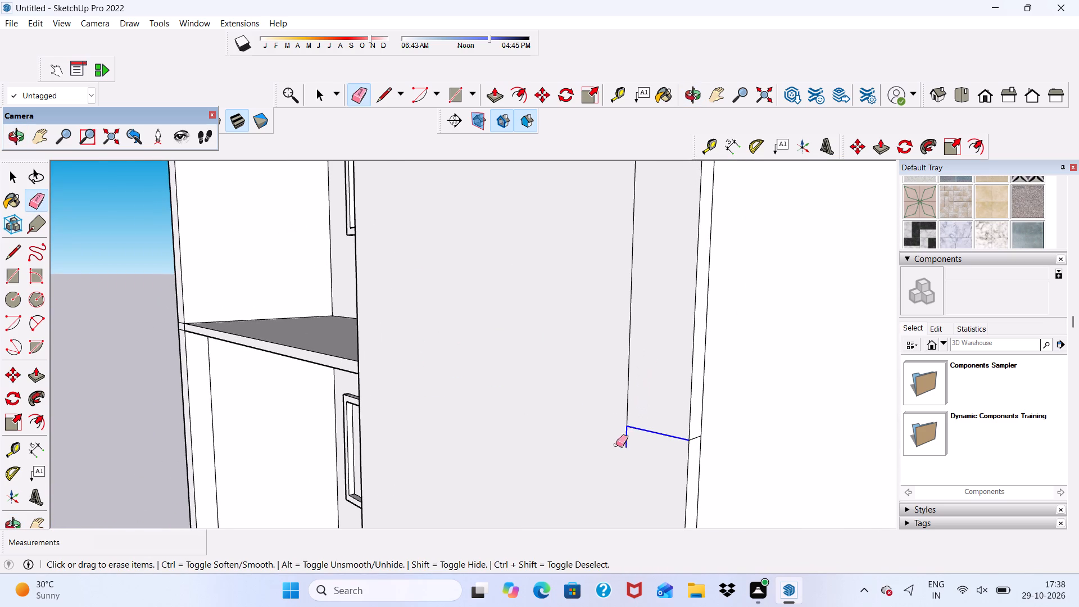
pyautogui.moveTo(616, 445); pyautogui.dragTo(641, 383)
pyautogui.scroll(10, 707, 419)
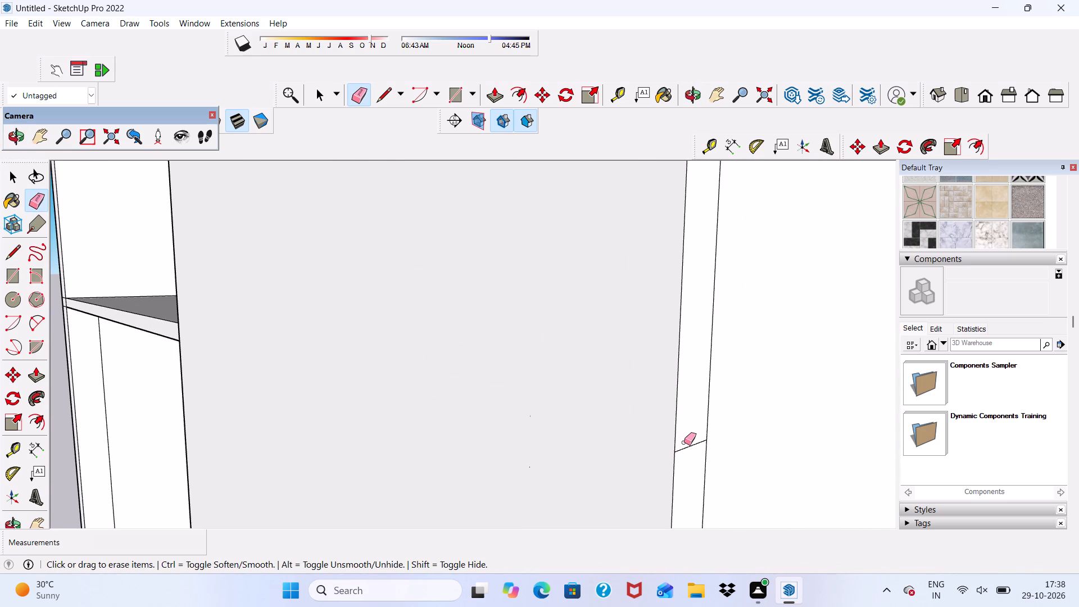
pyautogui.moveTo(684, 442); pyautogui.dragTo(691, 453)
pyautogui.press('space')
# Erase the short seam edges at the top corner of the front panel, on its top strip and the adjoining roof edge.
pyautogui.scroll(-12, 665, 366)
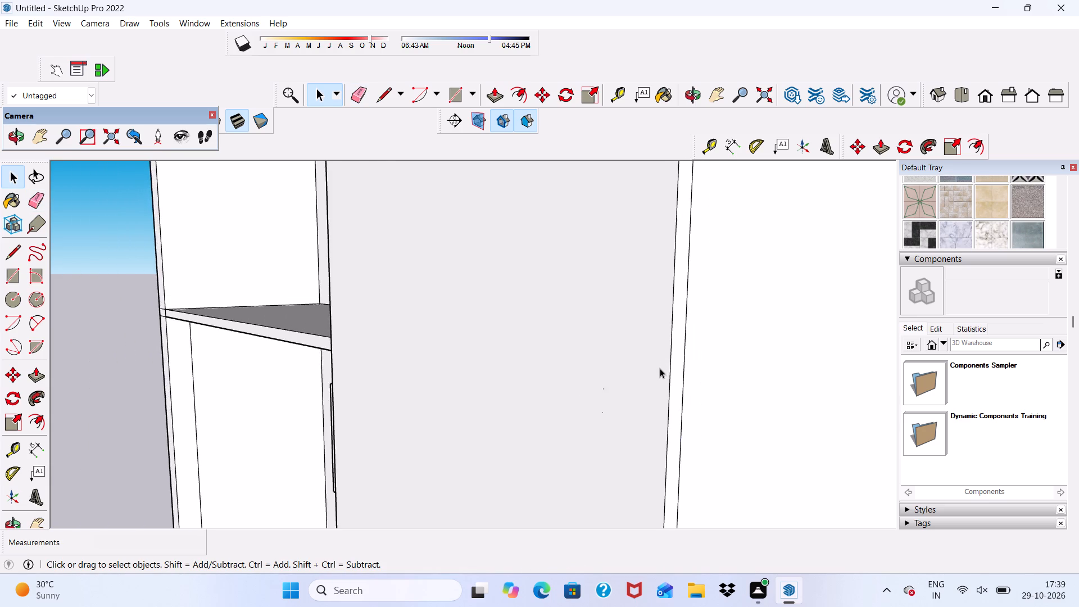
pyautogui.scroll(-6, 660, 368)
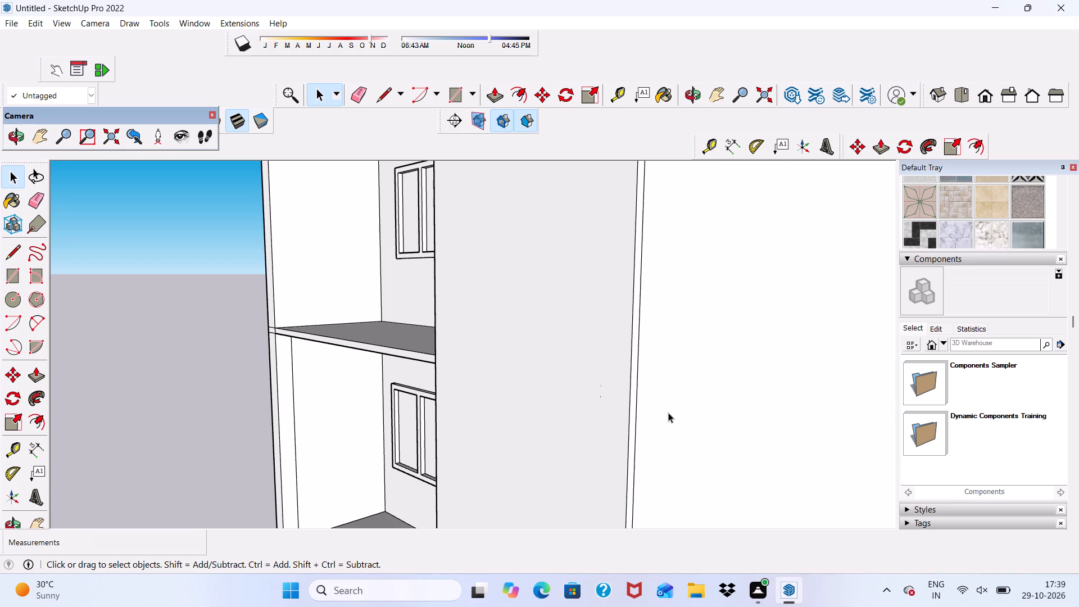
pyautogui.scroll(-8, 697, 437)
pyautogui.moveTo(506, 421); pyautogui.dragTo(609, 406, button='middle')
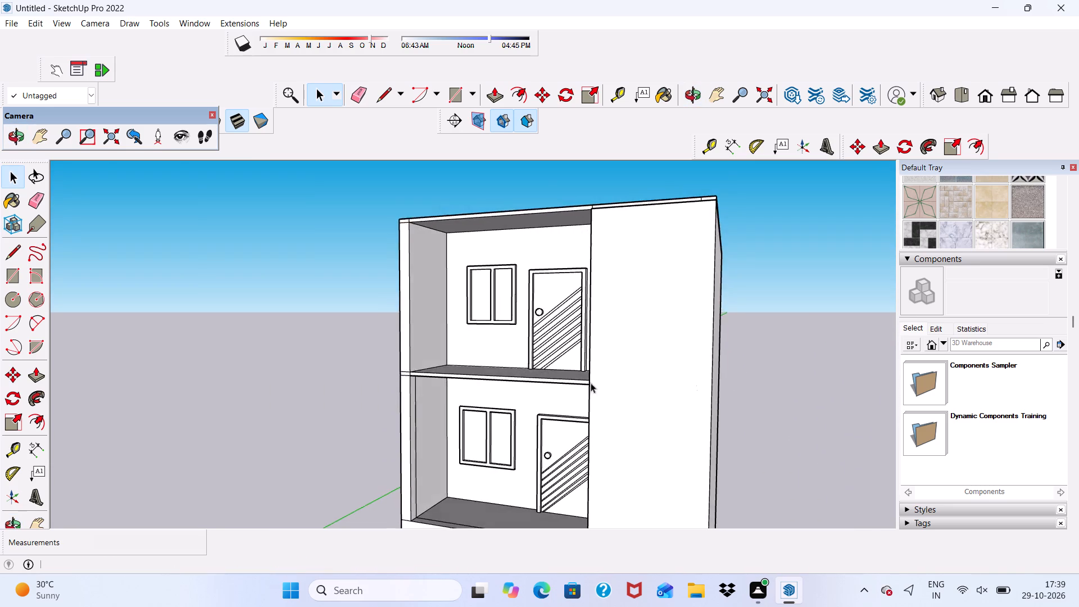
pyautogui.scroll(-6, 577, 353)
pyautogui.moveTo(572, 341); pyautogui.dragTo(596, 517, button='middle')
pyautogui.scroll(12, 585, 399)
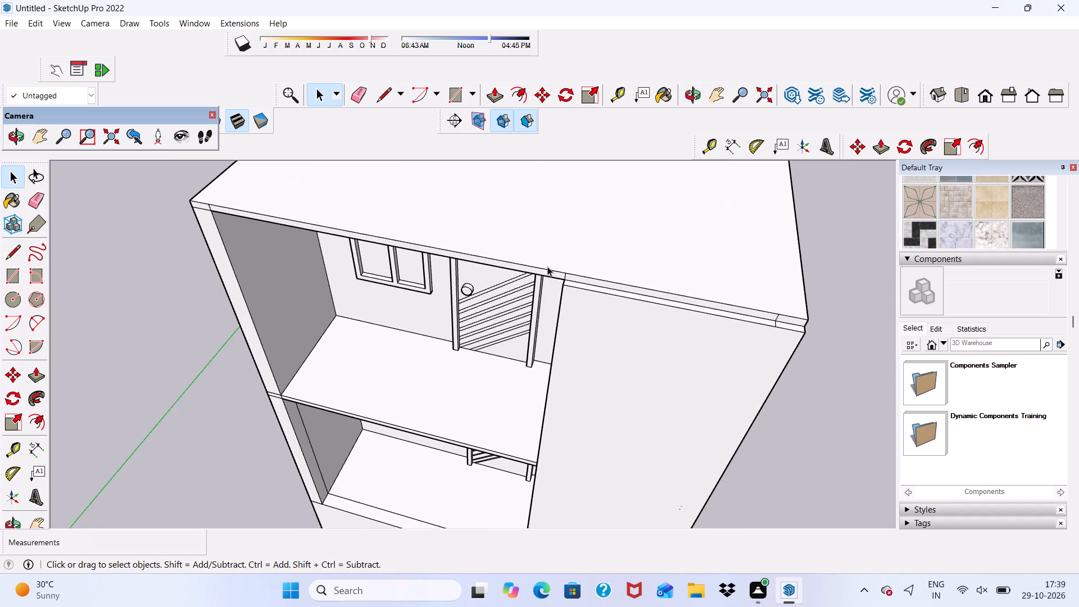
pyautogui.click(354, 90)
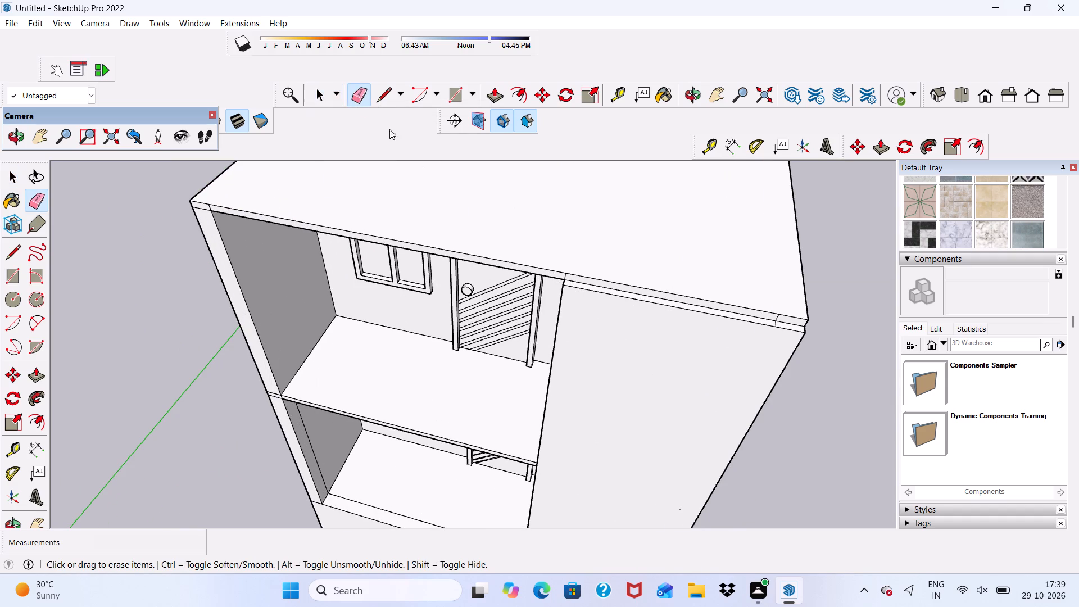
pyautogui.scroll(14, 864, 348)
pyautogui.moveTo(640, 258); pyautogui.dragTo(645, 257)
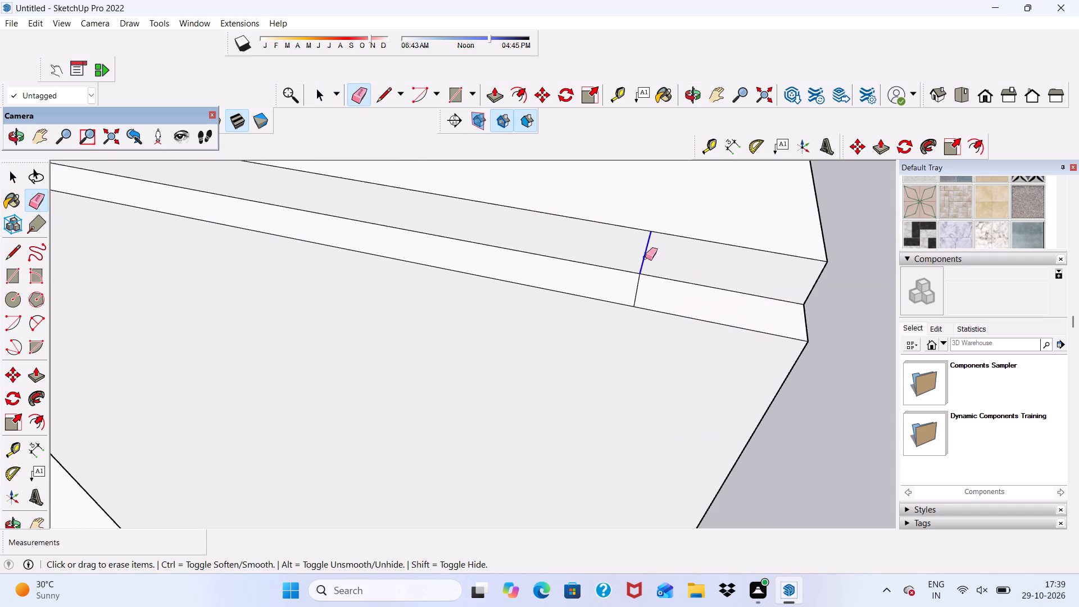
pyautogui.moveTo(645, 257); pyautogui.dragTo(650, 261)
pyautogui.moveTo(651, 264); pyautogui.dragTo(652, 270)
pyautogui.click(637, 293)
pyautogui.press('space')
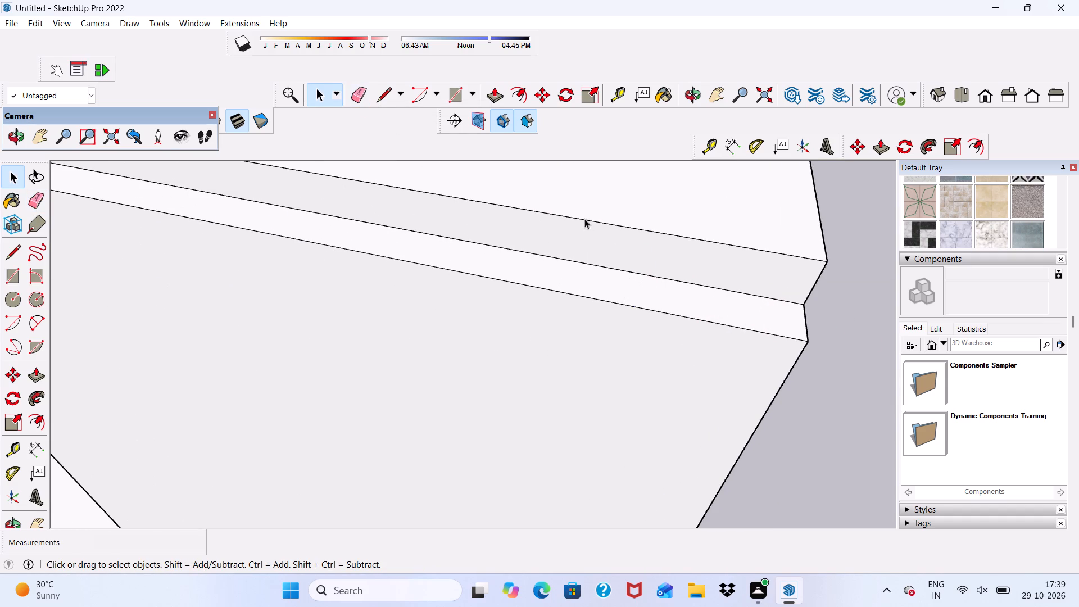
# Raise the front panel's top strip 3" so it is flush with the roof surface.
pyautogui.click(492, 91)
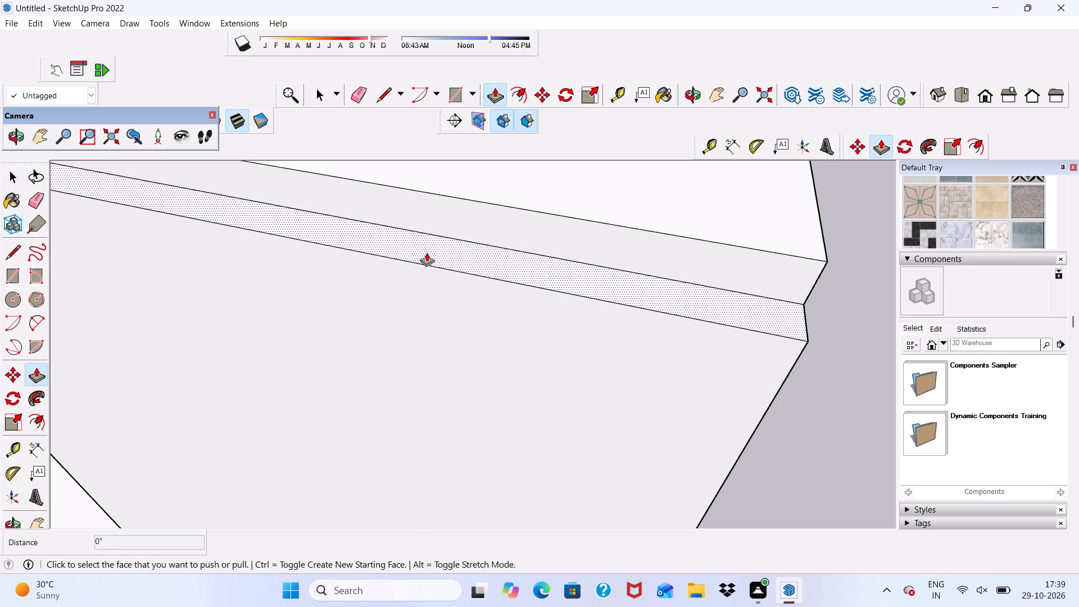
pyautogui.click(428, 242)
pyautogui.click(477, 197)
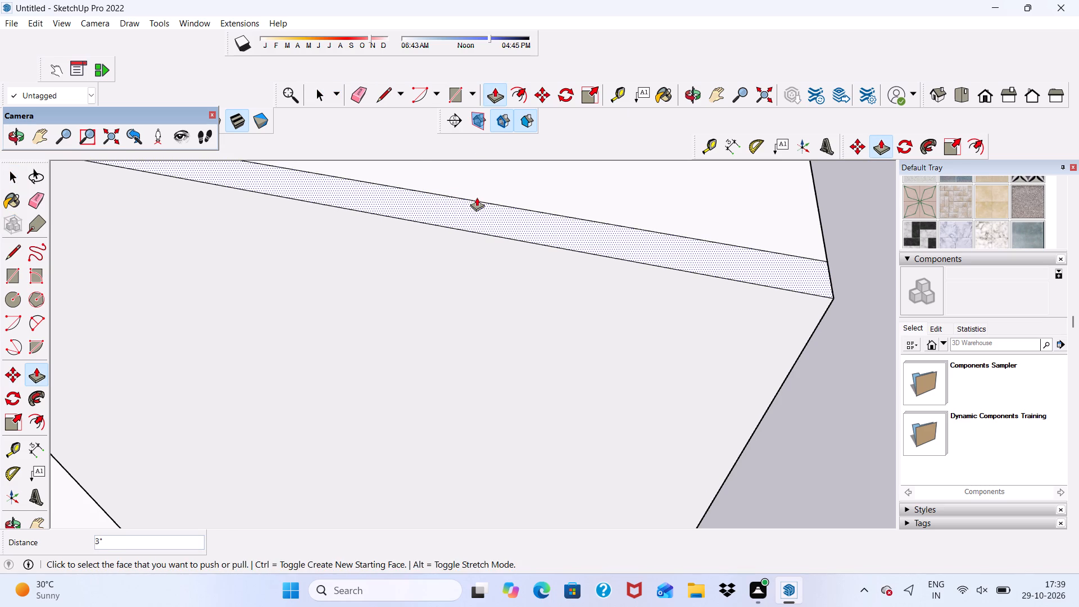
pyautogui.scroll(-6, 475, 201)
pyautogui.moveTo(480, 302); pyautogui.dragTo(493, 211, button='middle')
pyautogui.press('space')
# Examine the house's front with the completed full-height panel from several distances and angles.
pyautogui.scroll(-10, 465, 242)
pyautogui.moveTo(676, 331); pyautogui.dragTo(687, 208, button='middle')
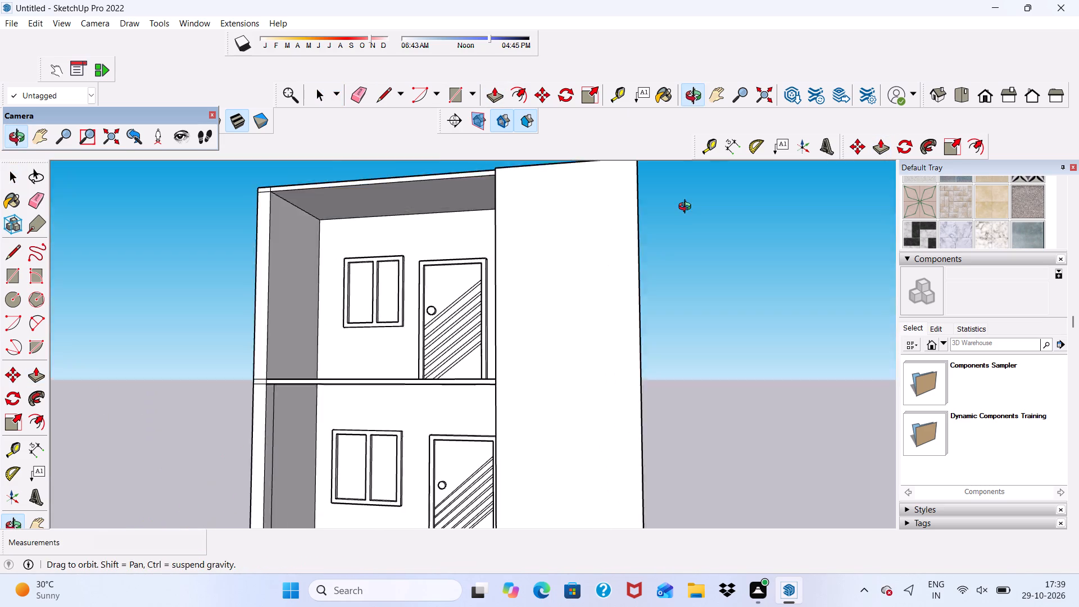
pyautogui.moveTo(687, 208); pyautogui.dragTo(683, 253, button='middle')
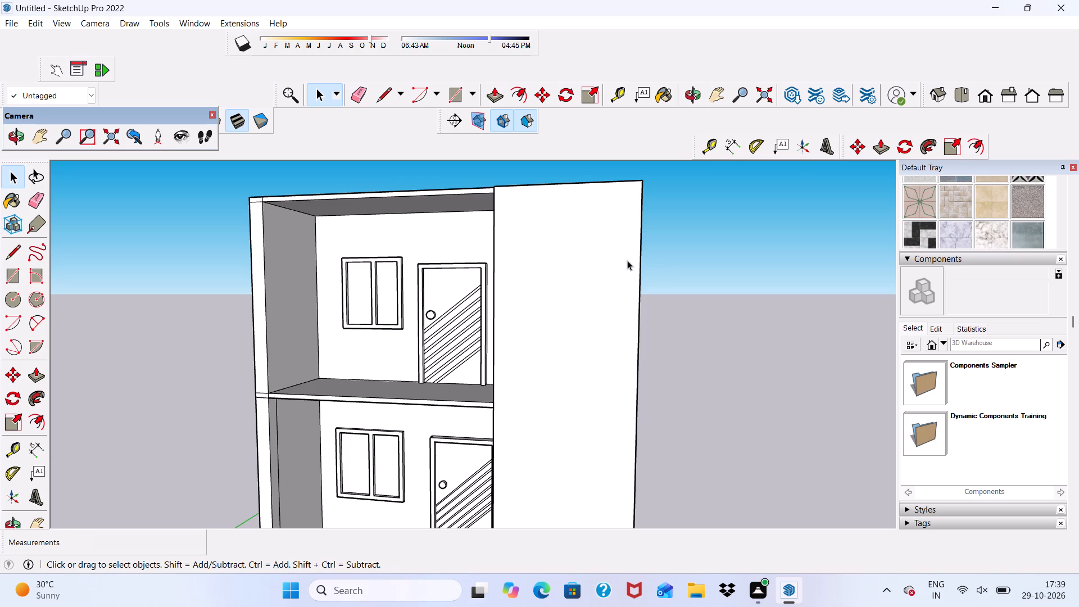
pyautogui.scroll(-8, 619, 268)
pyautogui.moveTo(554, 348); pyautogui.dragTo(569, 303, button='middle')
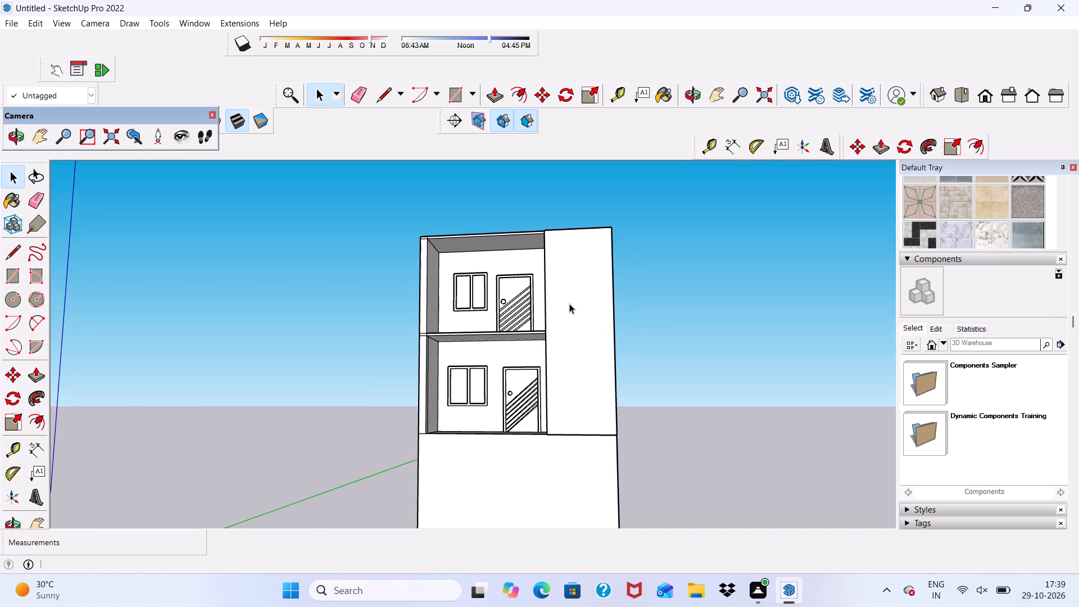
pyautogui.scroll(-4, 569, 303)
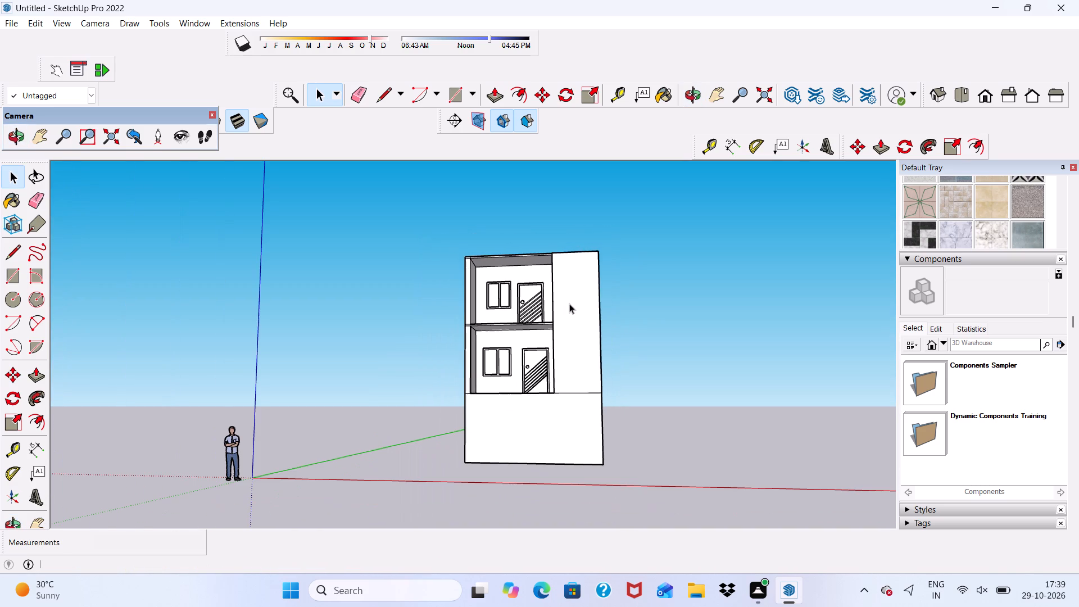
pyautogui.scroll(-6, 569, 303)
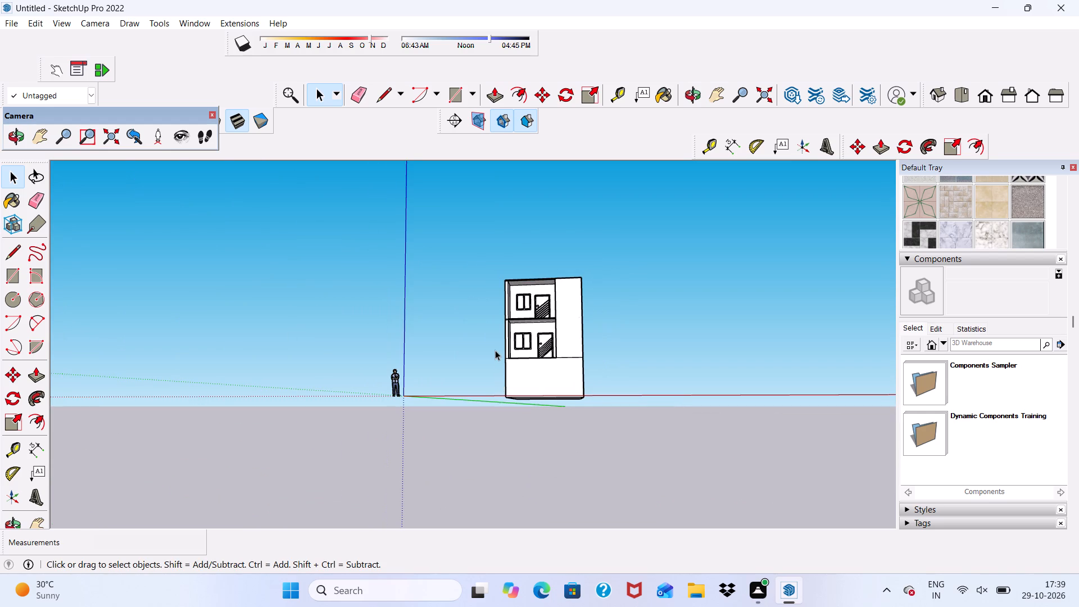
pyautogui.scroll(-3, 488, 349)
pyautogui.scroll(-5, 430, 340)
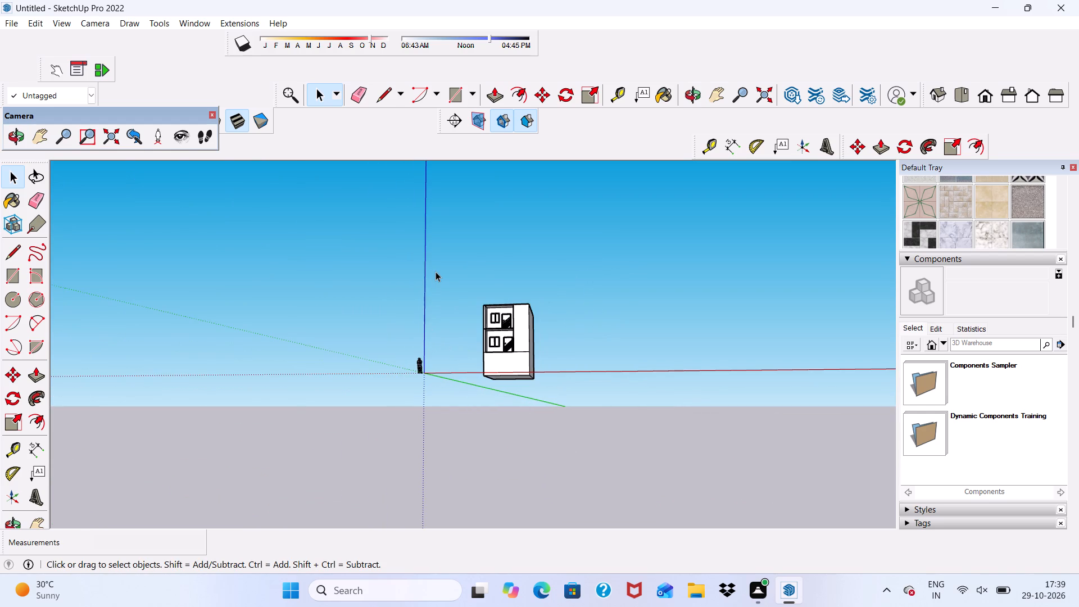
pyautogui.scroll(-5, 436, 271)
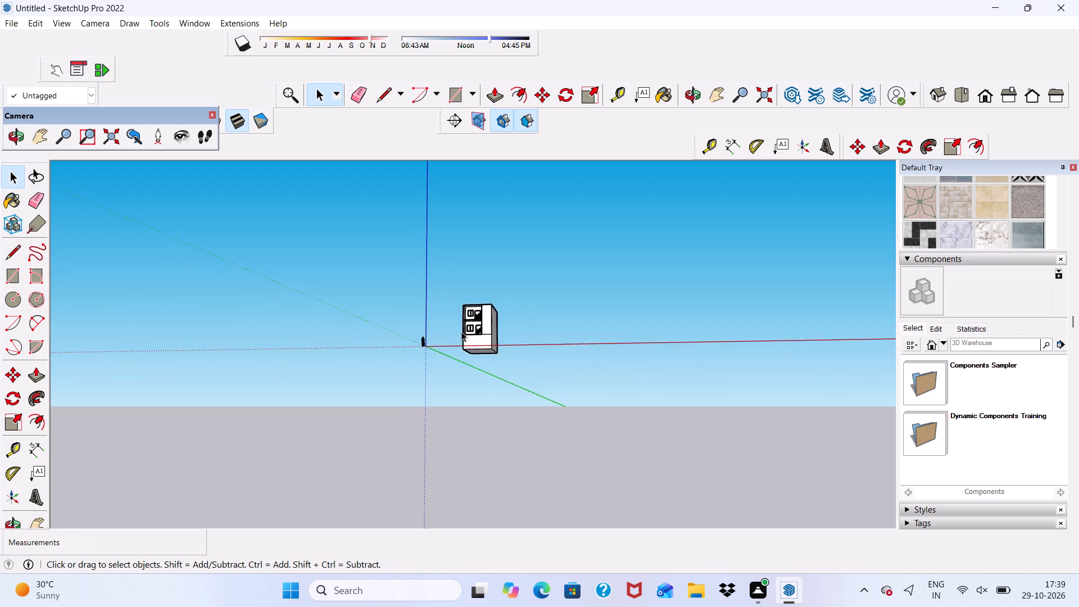
pyautogui.scroll(17, 463, 331)
pyautogui.moveTo(483, 378); pyautogui.dragTo(516, 441, button='middle')
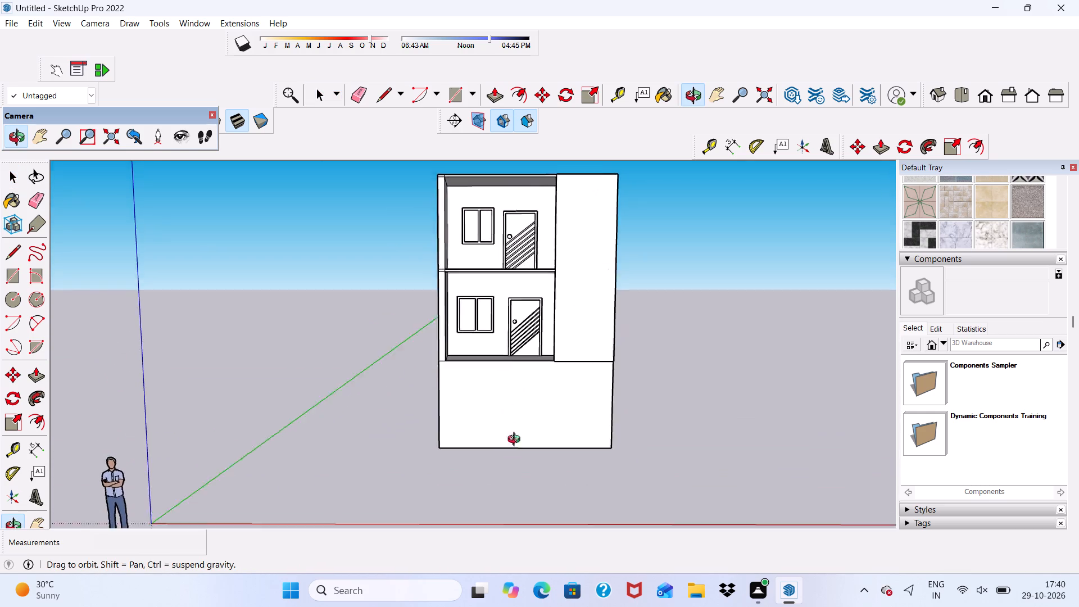
pyautogui.moveTo(516, 441); pyautogui.dragTo(519, 479, button='middle')
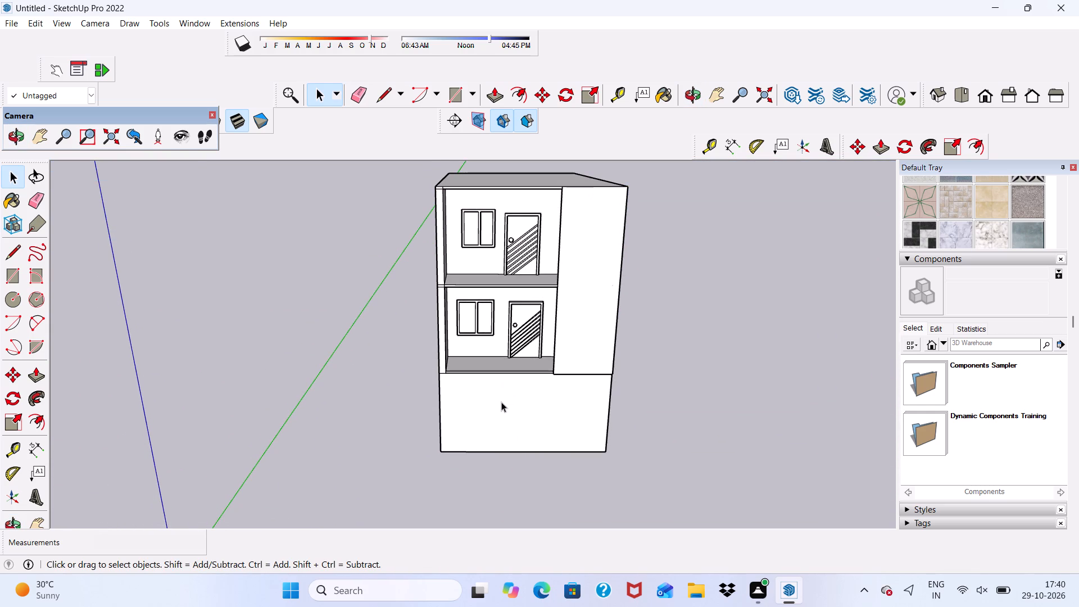
# Extrude the narrow floor strip along the lower room's open front edge upward 3' as a parapet wall.
pyautogui.scroll(10, 501, 402)
pyautogui.moveTo(447, 374); pyautogui.dragTo(444, 352, button='middle')
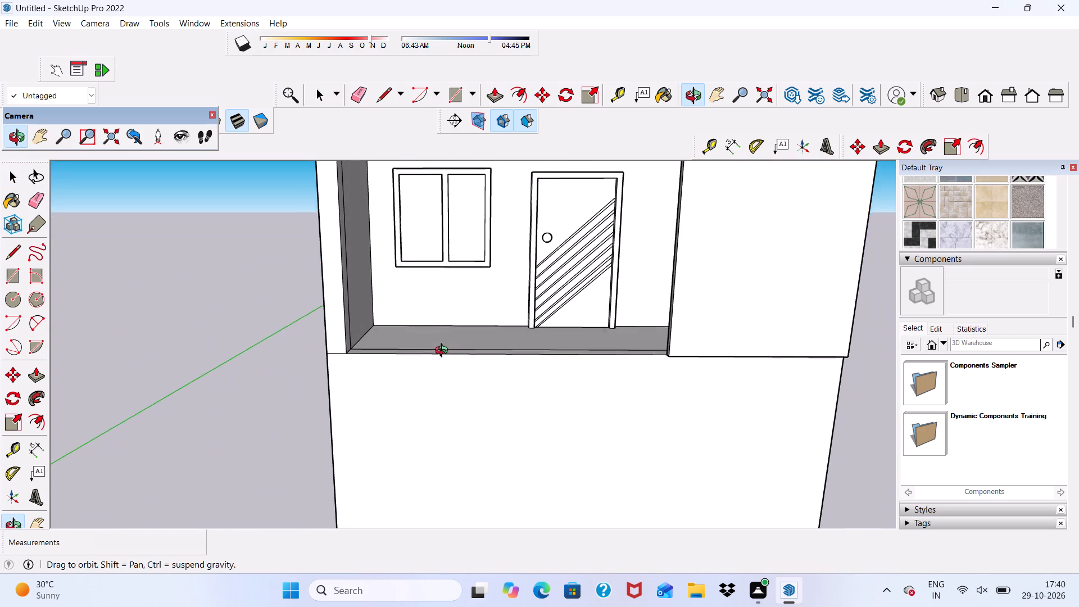
pyautogui.moveTo(444, 352); pyautogui.dragTo(436, 449, button='middle')
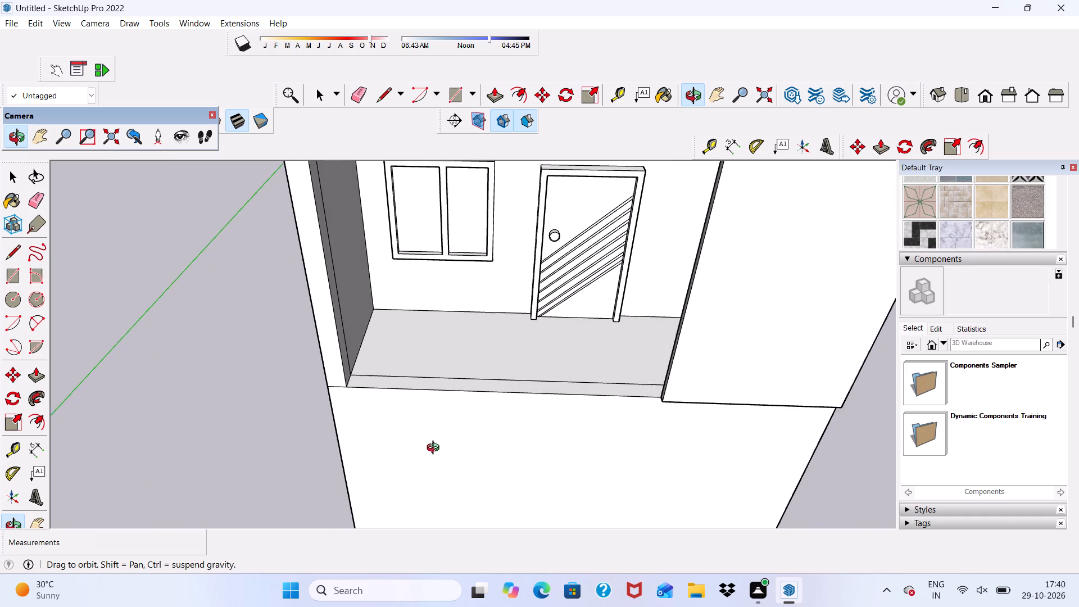
pyautogui.moveTo(436, 449); pyautogui.dragTo(433, 467, button='middle')
pyautogui.scroll(7, 409, 405)
pyautogui.click(409, 372)
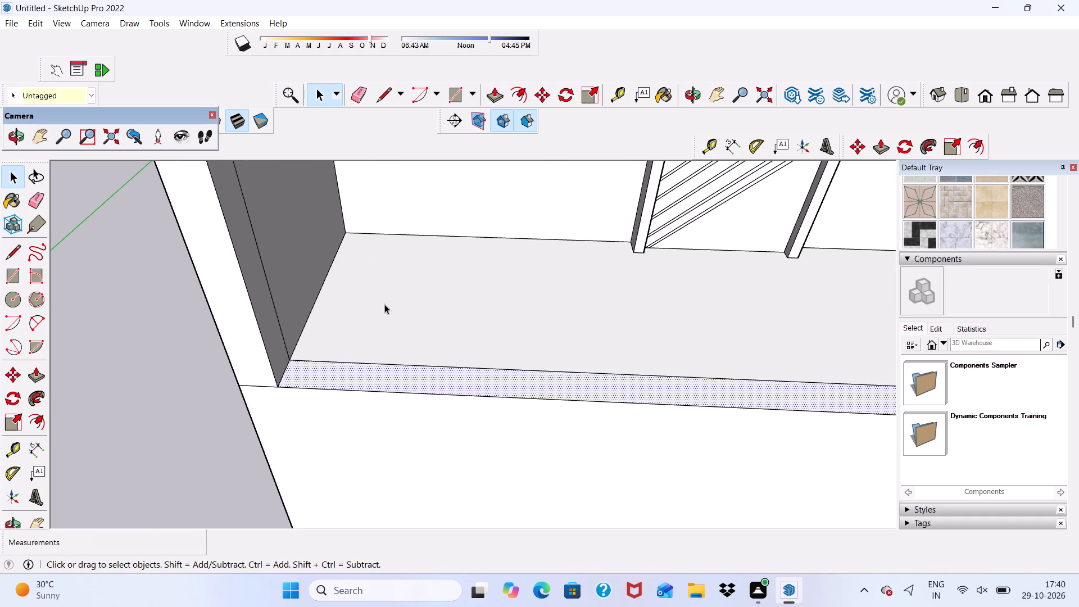
pyautogui.click(492, 99)
pyautogui.scroll(1, 330, 377)
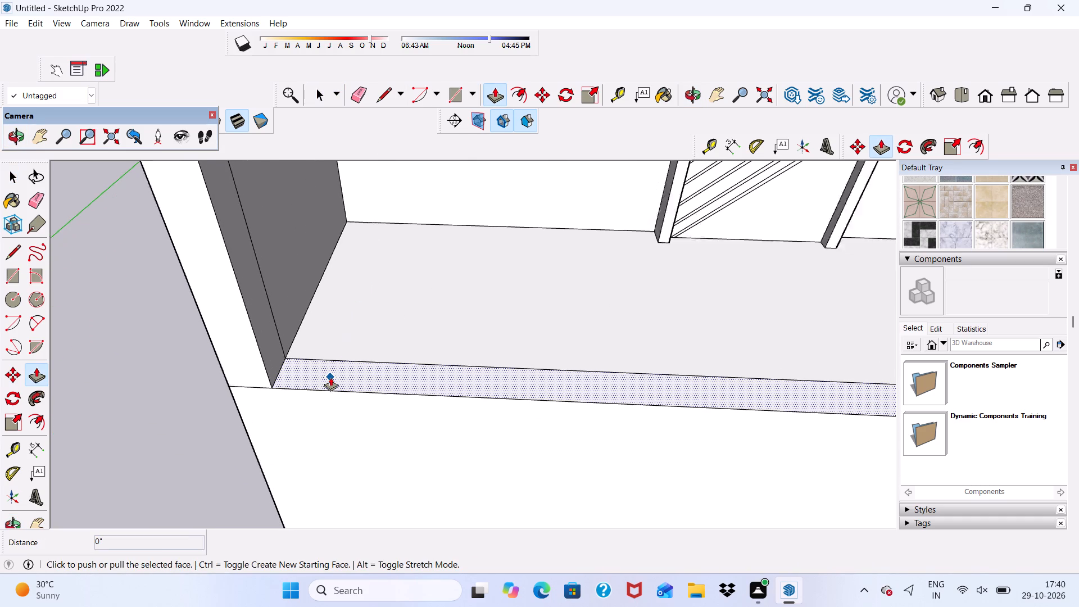
pyautogui.scroll(1, 330, 377)
pyautogui.click(330, 377)
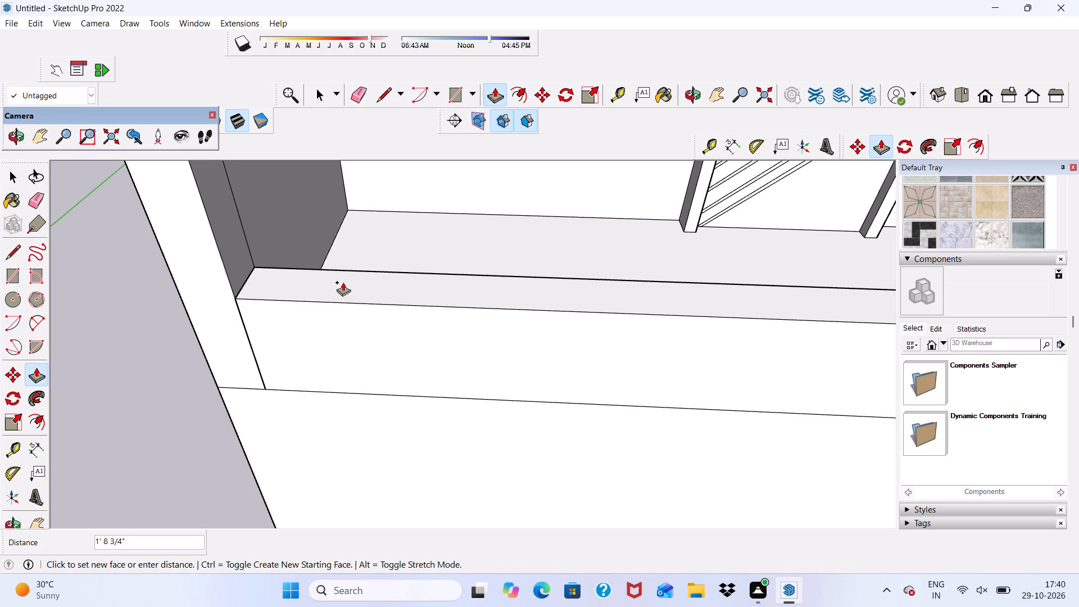
pyautogui.write("3'")
pyautogui.press('Return')
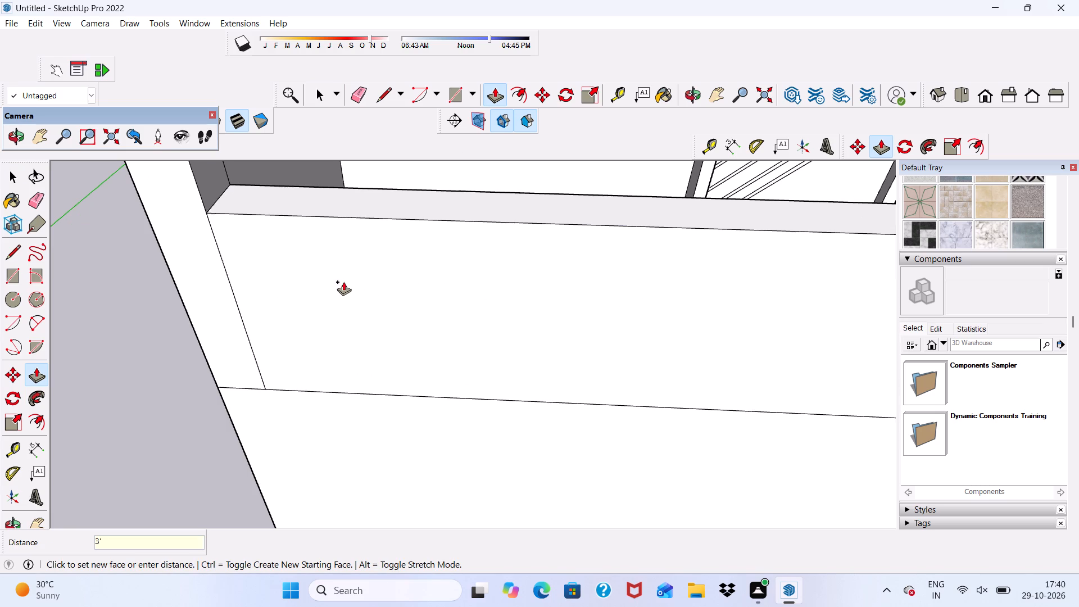
# Draw a rectangle about 13' by 8" on the front wall directly below the lower parapet, from the house's outer edge to the projecting panel.
pyautogui.scroll(-6, 344, 278)
pyautogui.moveTo(347, 347); pyautogui.dragTo(365, 284, button='middle')
pyautogui.scroll(1, 365, 282)
pyautogui.scroll(-6, 341, 300)
pyautogui.moveTo(353, 420); pyautogui.dragTo(365, 371, button='middle')
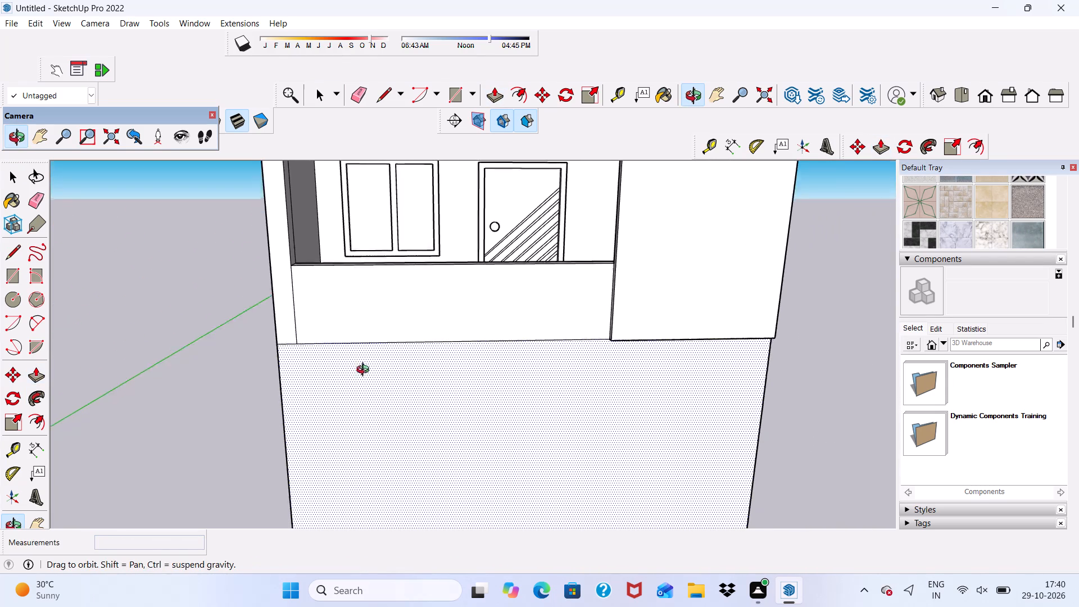
pyautogui.moveTo(365, 371); pyautogui.dragTo(369, 361, button='middle')
pyautogui.scroll(-5, 369, 361)
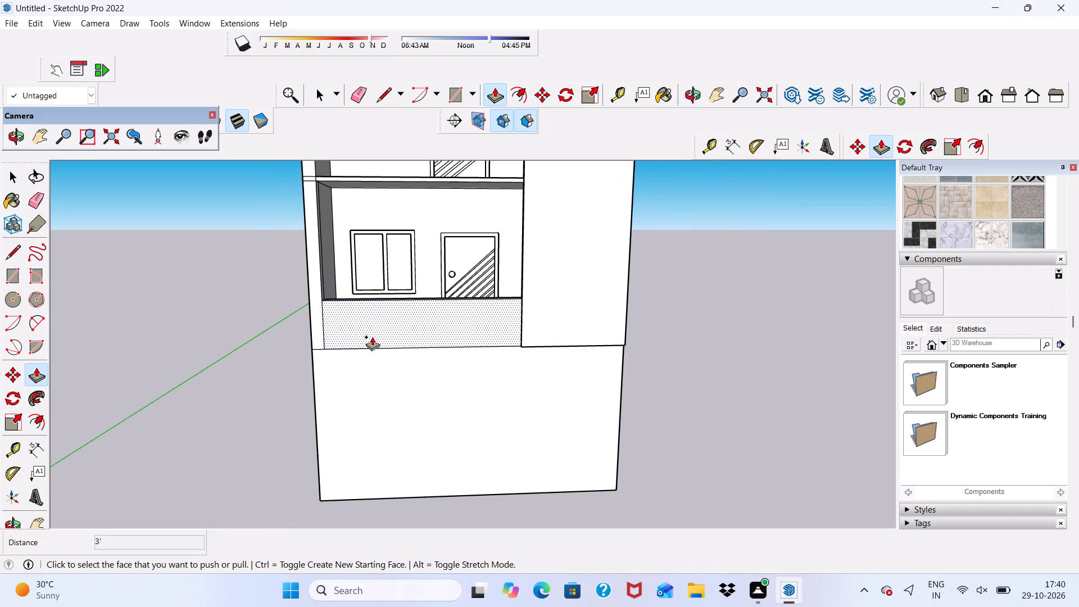
pyautogui.press('space')
pyautogui.scroll(5, 372, 337)
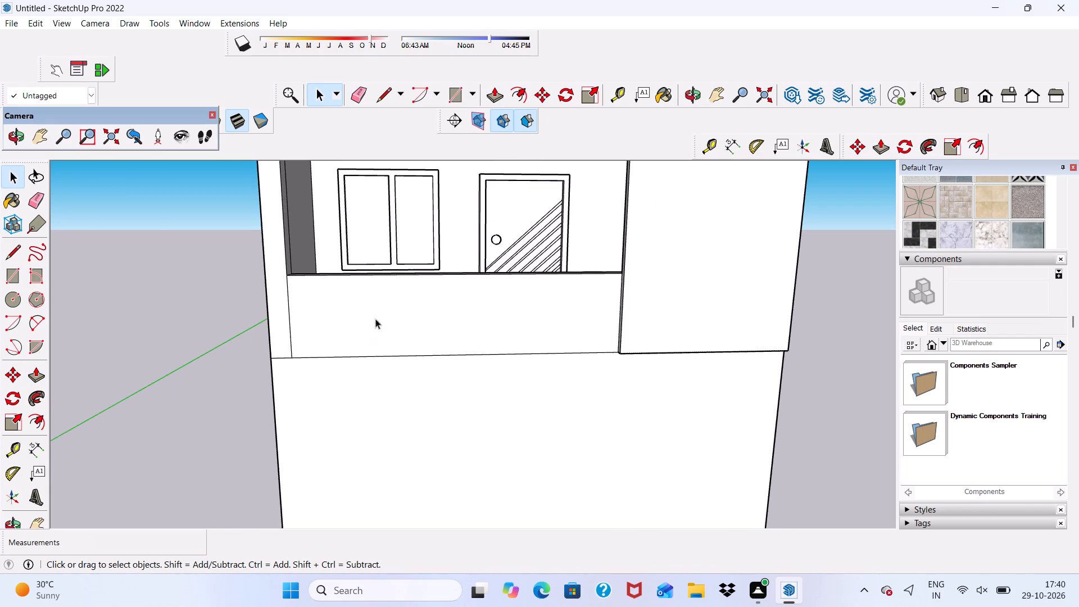
pyautogui.click(452, 88)
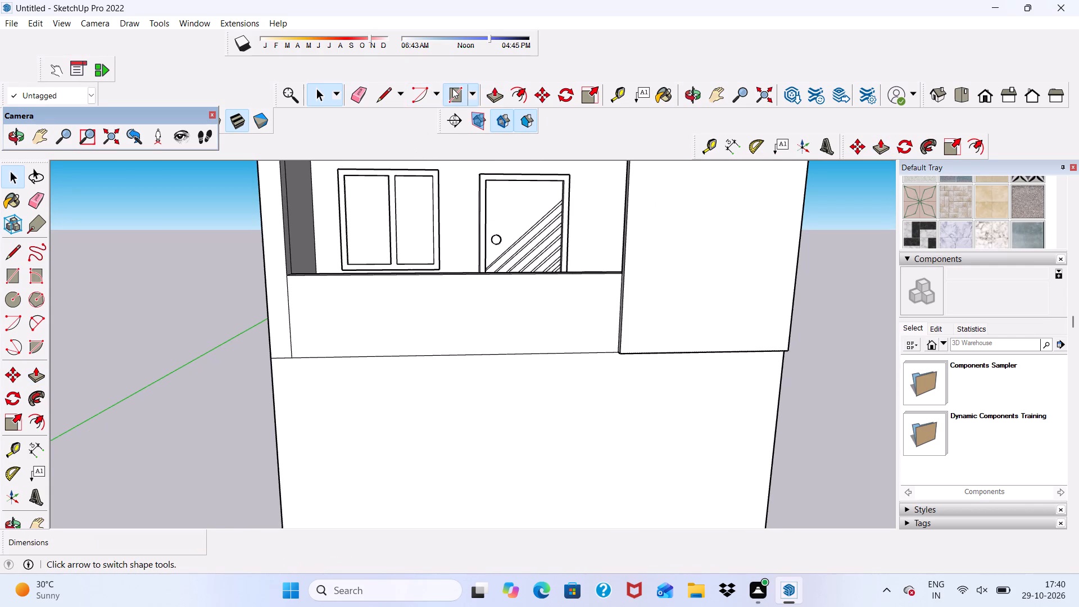
pyautogui.scroll(1, 399, 364)
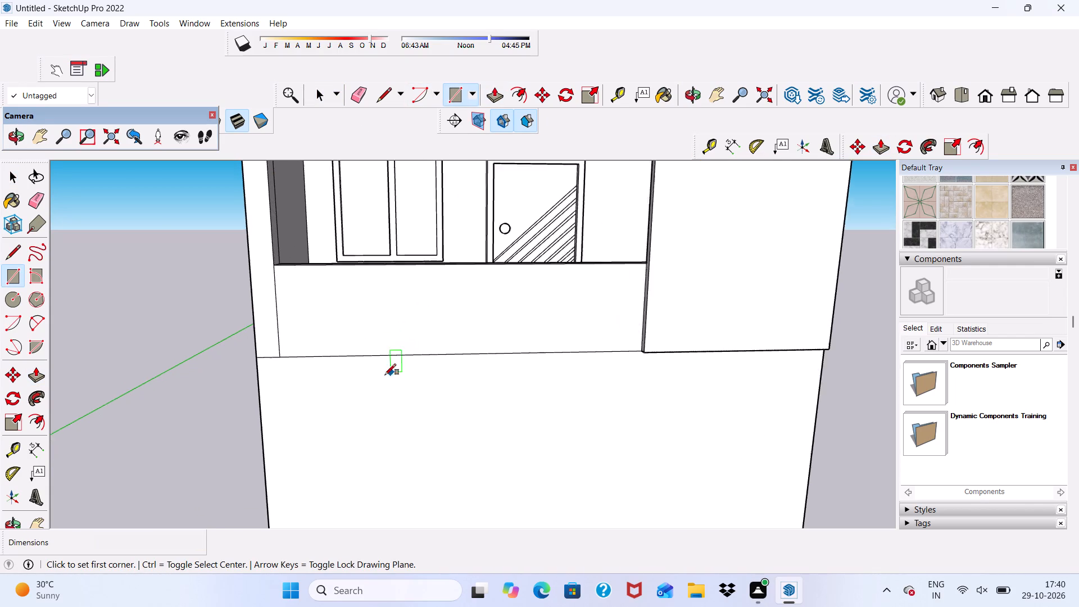
pyautogui.scroll(2, 385, 375)
pyautogui.scroll(4, 238, 344)
pyautogui.click(229, 356)
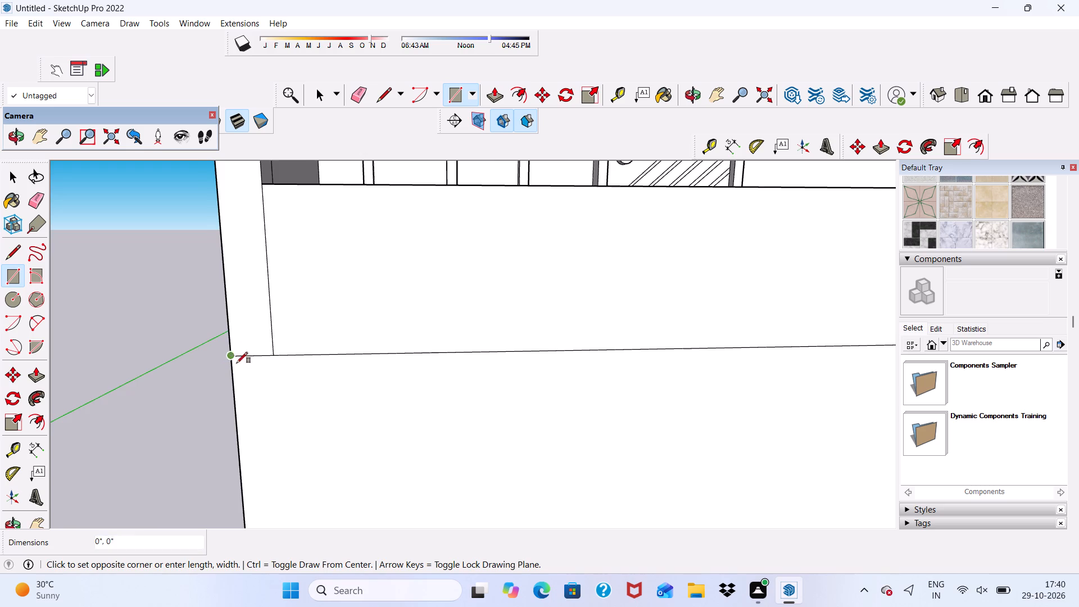
pyautogui.scroll(-3, 243, 372)
pyautogui.scroll(2, 464, 319)
pyautogui.scroll(4, 550, 410)
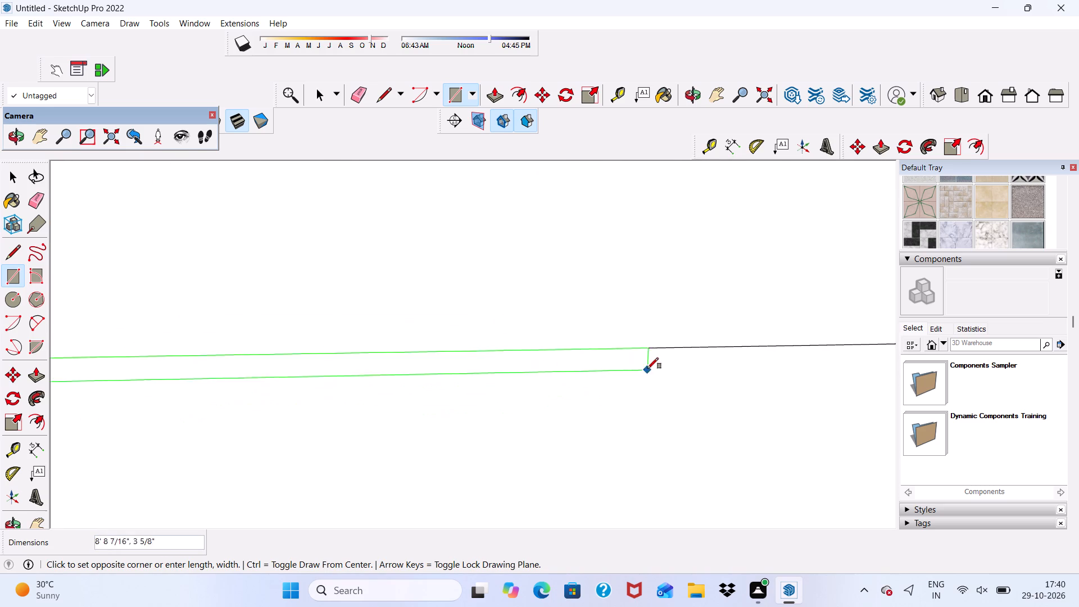
pyautogui.scroll(-5, 410, 293)
pyautogui.scroll(8, 719, 347)
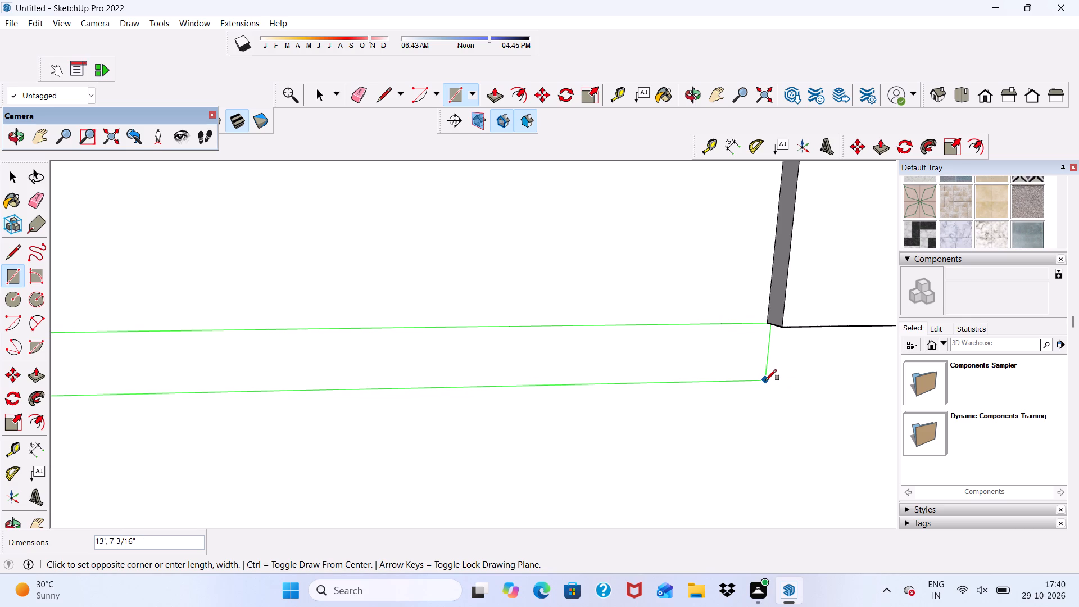
pyautogui.click(767, 384)
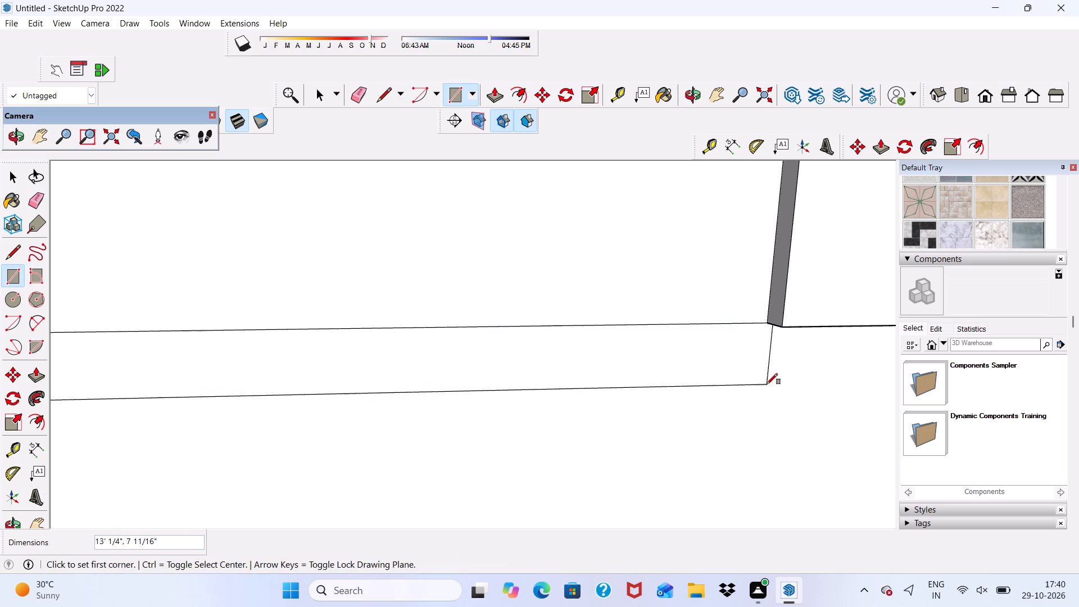
pyautogui.press('space')
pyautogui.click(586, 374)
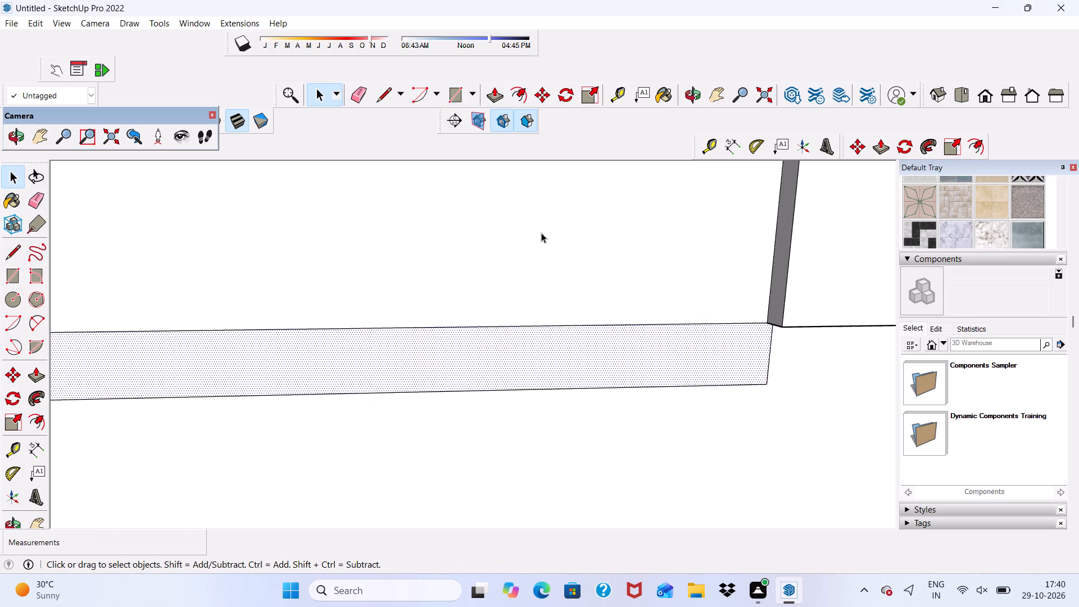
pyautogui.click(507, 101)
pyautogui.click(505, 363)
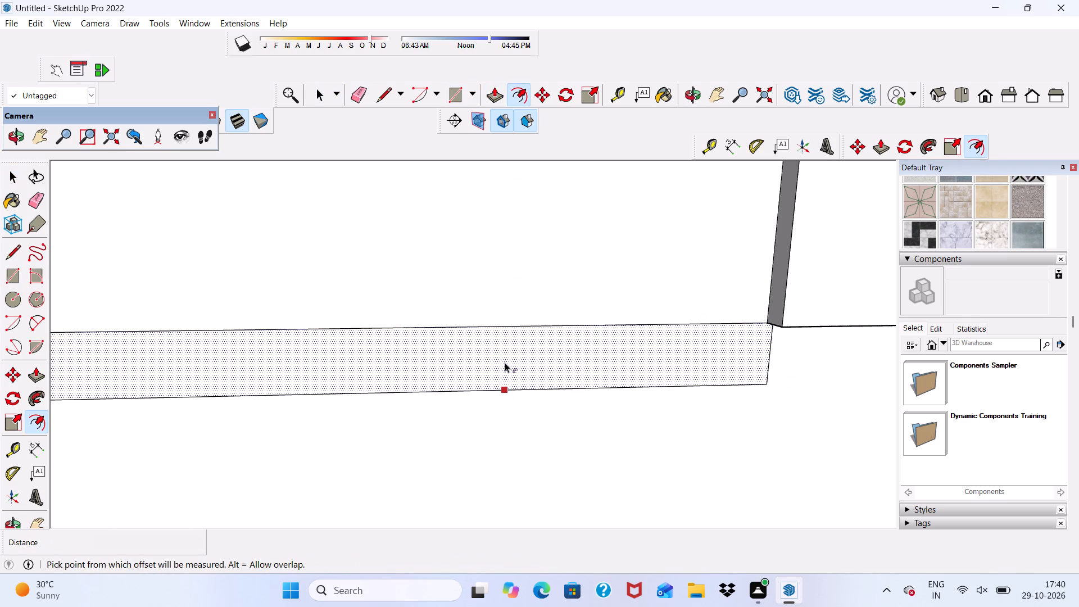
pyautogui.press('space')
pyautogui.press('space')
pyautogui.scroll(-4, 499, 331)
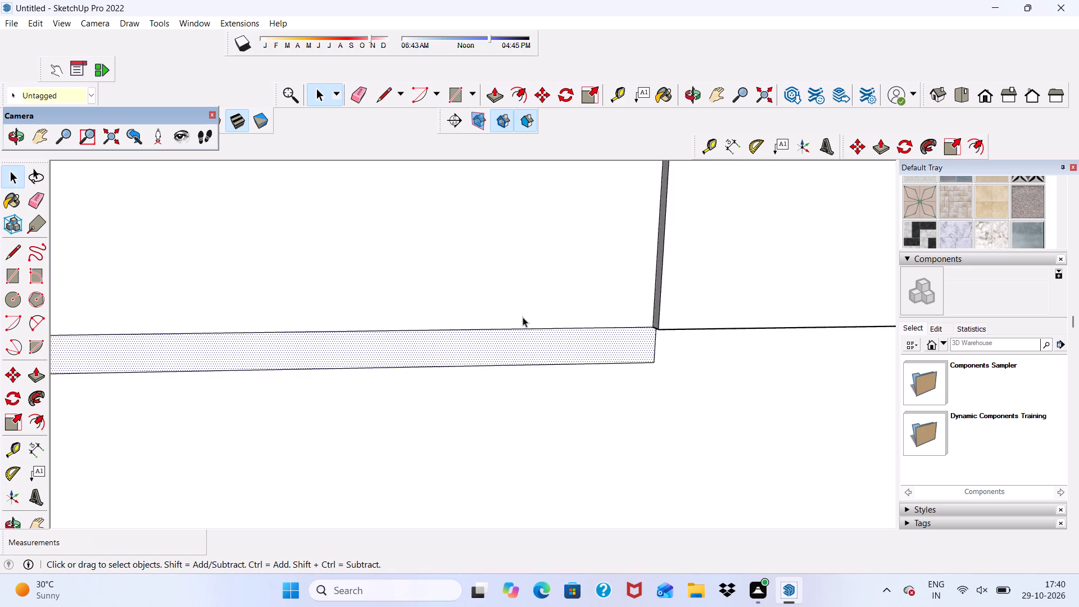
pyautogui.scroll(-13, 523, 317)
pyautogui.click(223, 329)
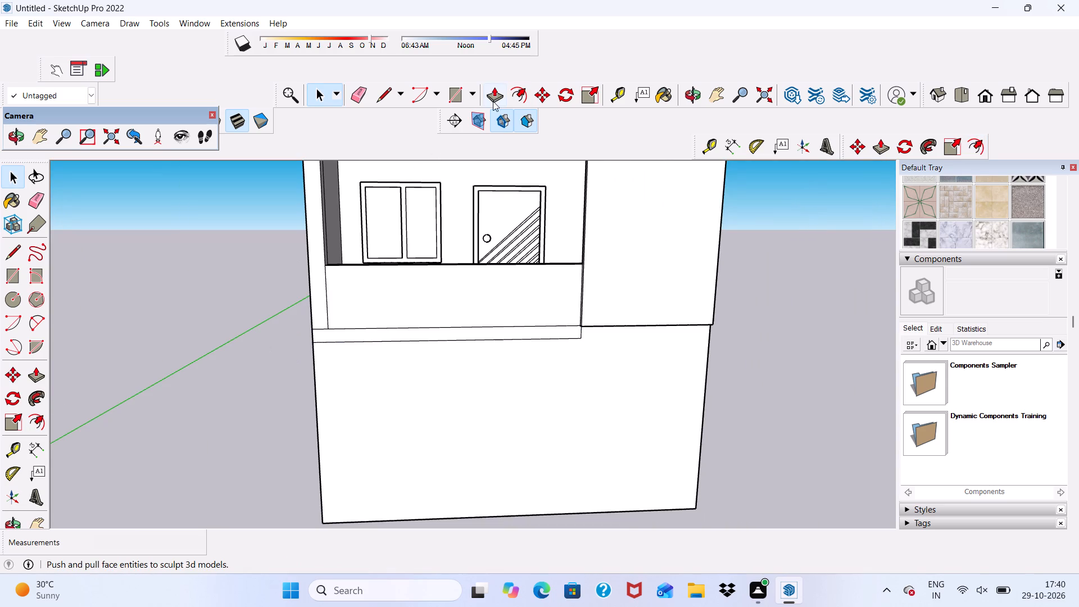
# Extrude the narrow strip below the lower parapet outward 1' as a projecting ledge.
pyautogui.click(493, 96)
pyautogui.scroll(8, 518, 359)
pyautogui.click(515, 318)
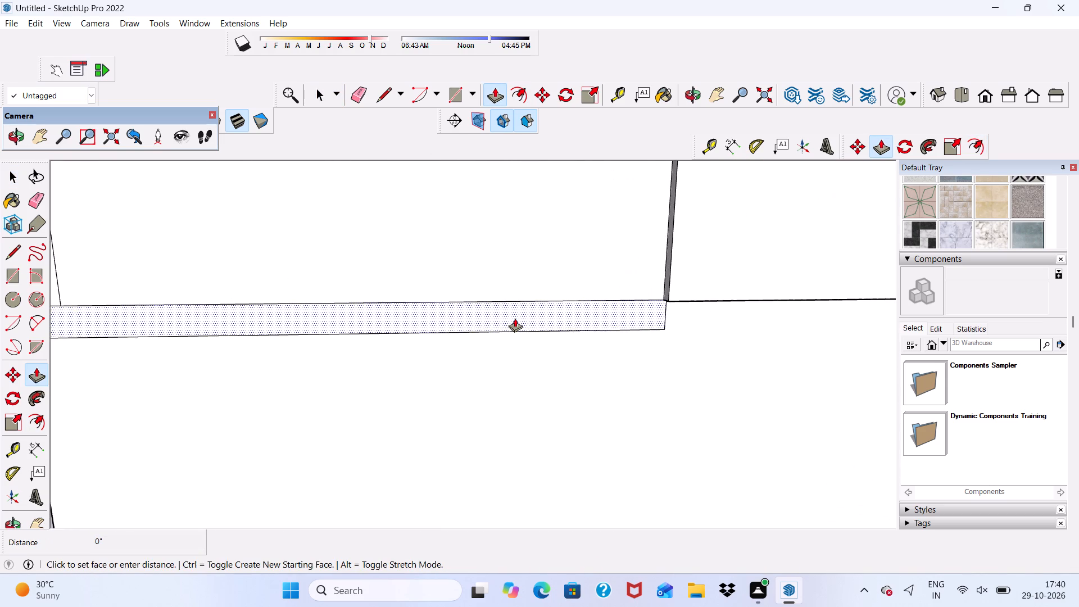
pyautogui.scroll(-1, 496, 354)
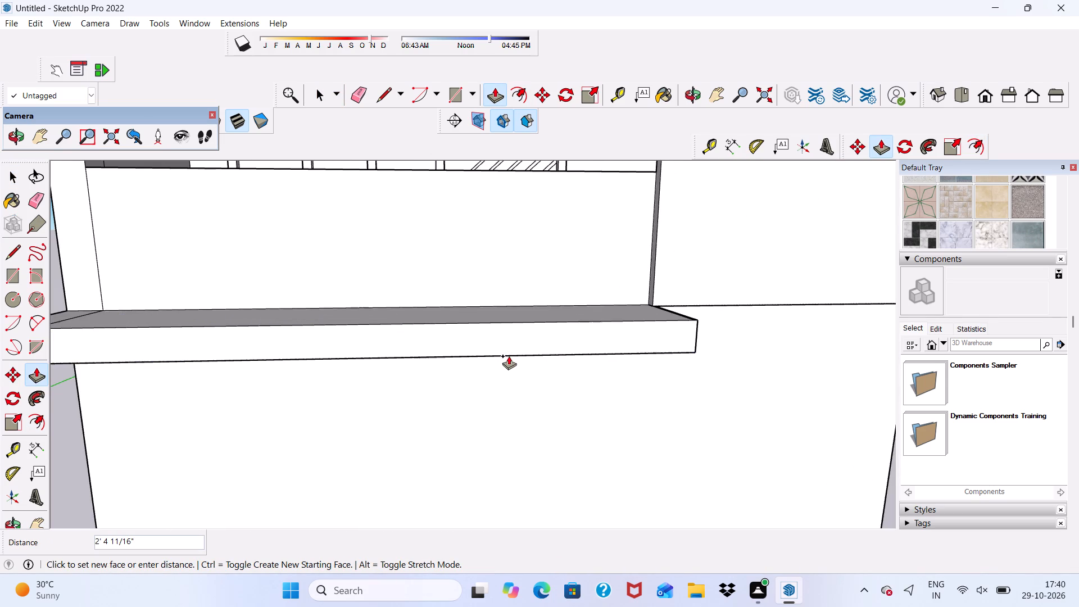
pyautogui.write("1'")
pyautogui.press('Return')
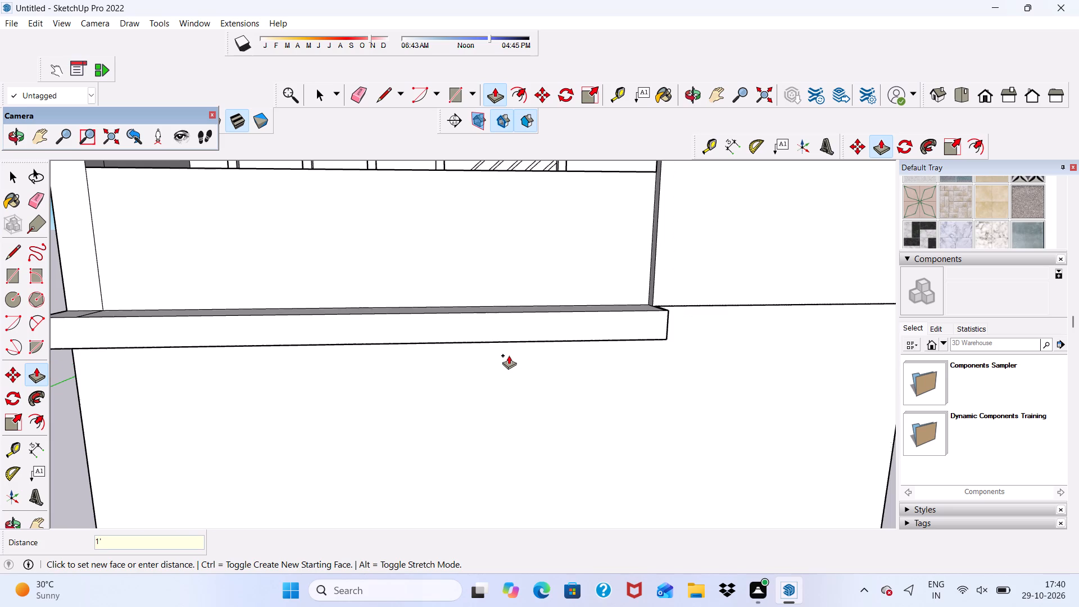
# Extrude the small square at the ledge's outer end upward 20' 6" to roof level, forming a corner column.
pyautogui.scroll(-7, 511, 339)
pyautogui.moveTo(337, 295); pyautogui.dragTo(347, 402, button='middle')
pyautogui.scroll(5, 274, 387)
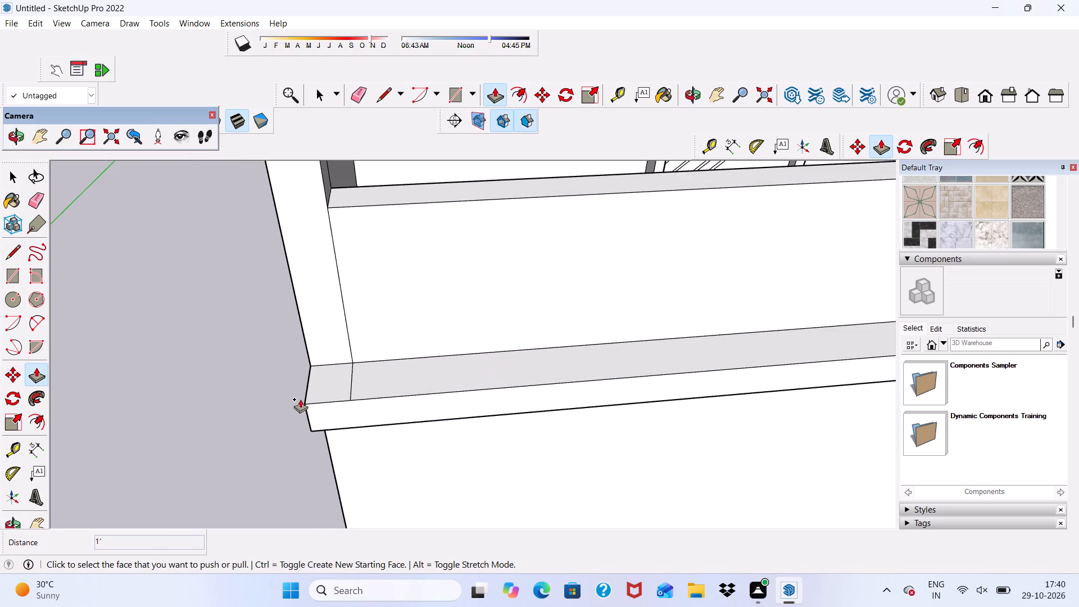
pyautogui.scroll(3, 309, 391)
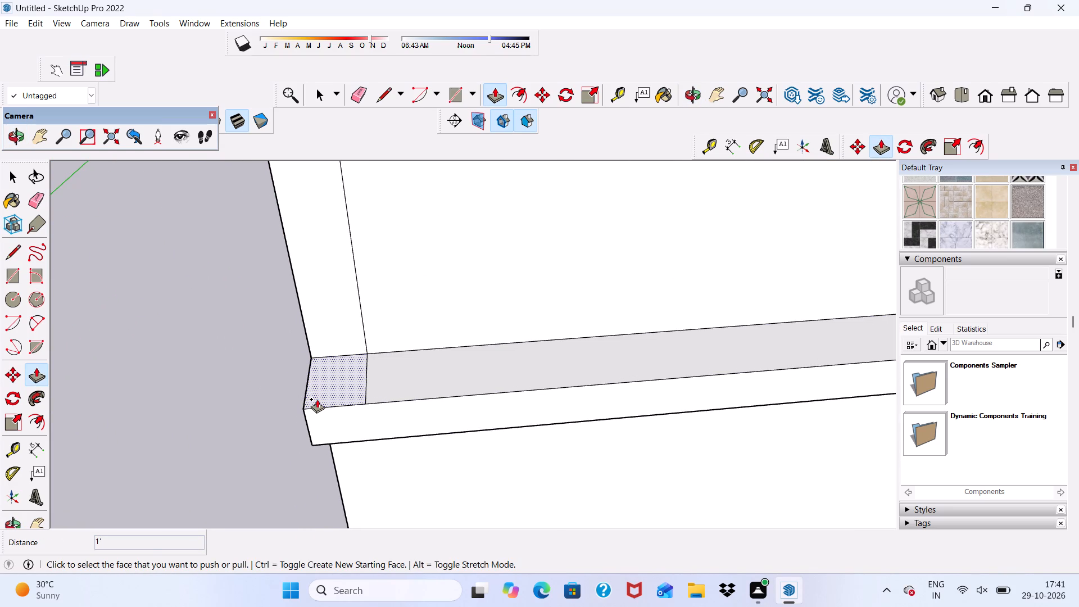
pyautogui.click(317, 399)
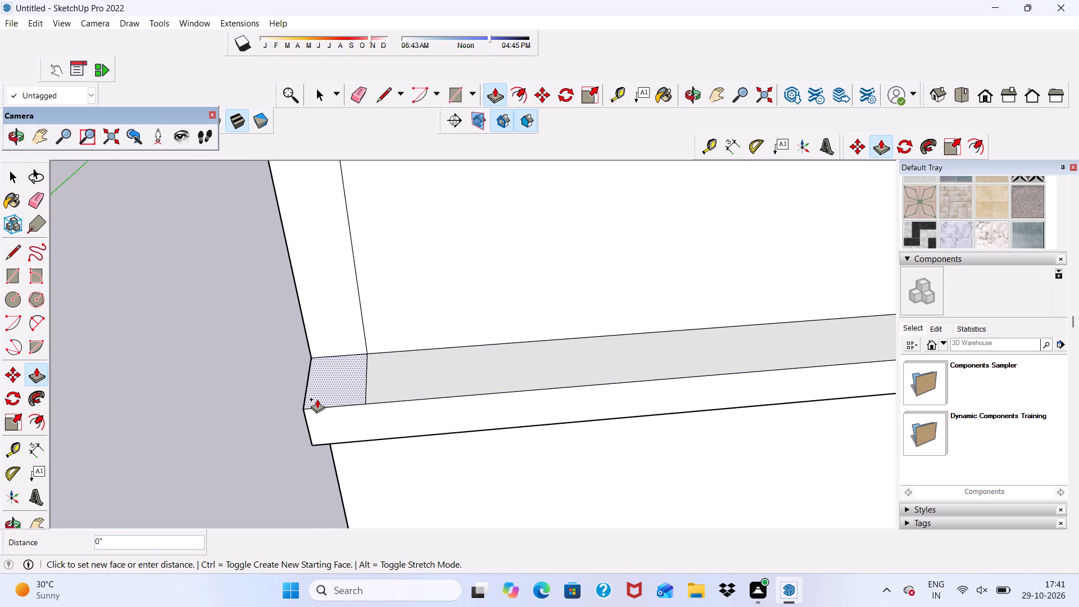
pyautogui.scroll(-19, 325, 323)
pyautogui.scroll(-4, 329, 331)
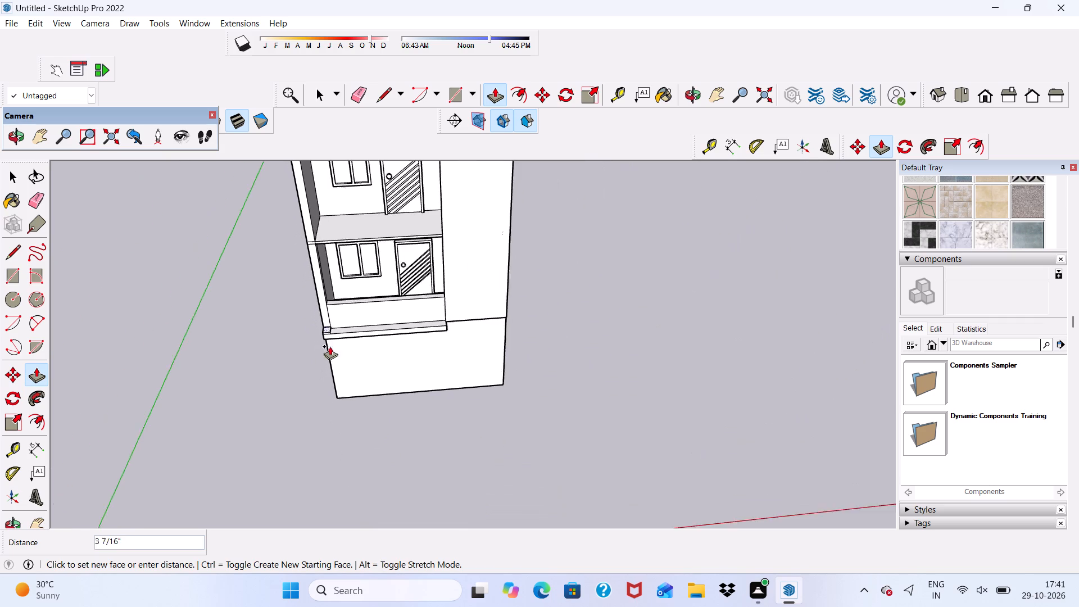
pyautogui.scroll(-2, 330, 346)
pyautogui.scroll(5, 307, 217)
pyautogui.scroll(-5, 305, 189)
pyautogui.scroll(-5, 330, 327)
pyautogui.scroll(8, 307, 207)
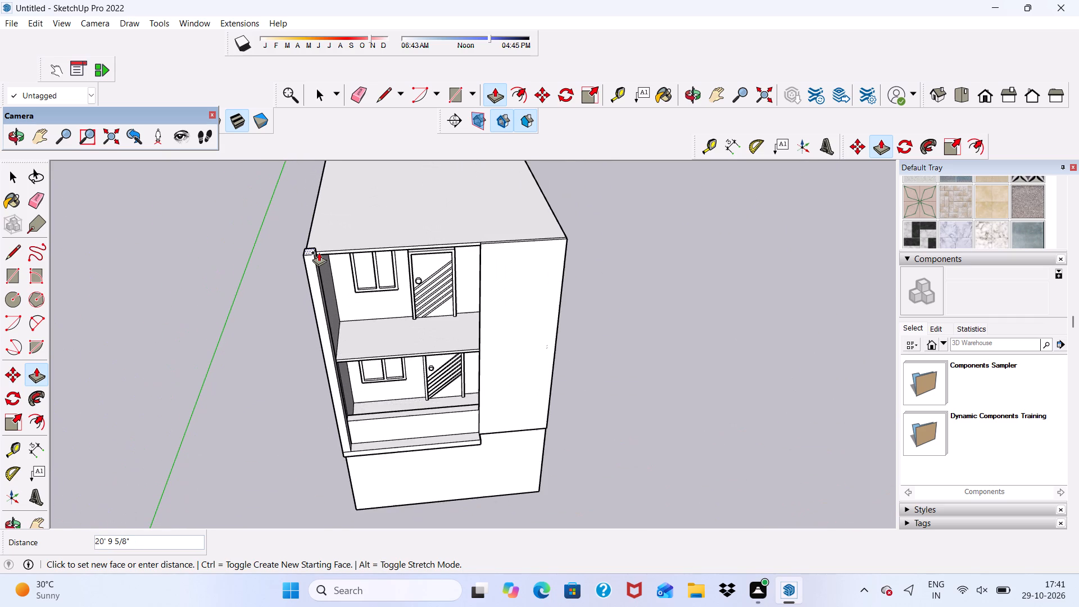
pyautogui.scroll(3, 319, 252)
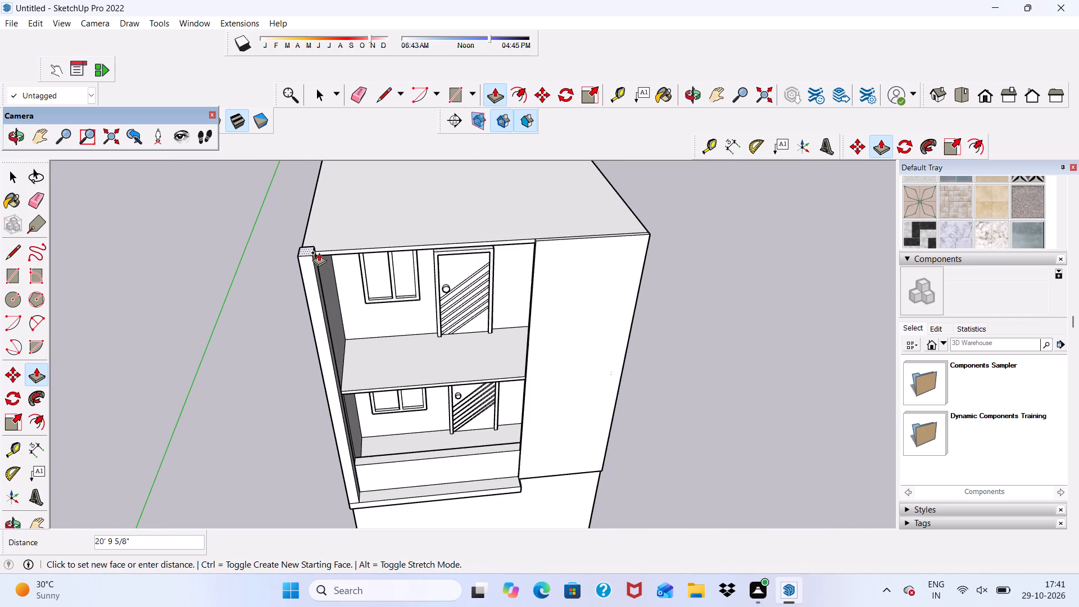
pyautogui.scroll(8, 319, 252)
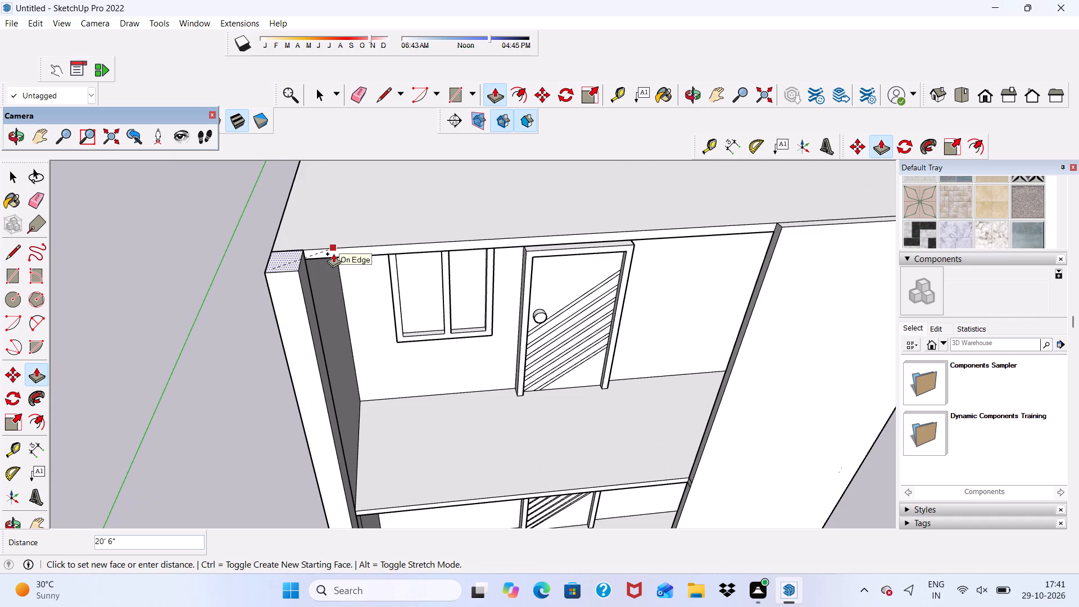
pyautogui.click(301, 223)
# Extend the top of the corner column upward about 2' 5" above the roof.
pyautogui.scroll(-4, 301, 223)
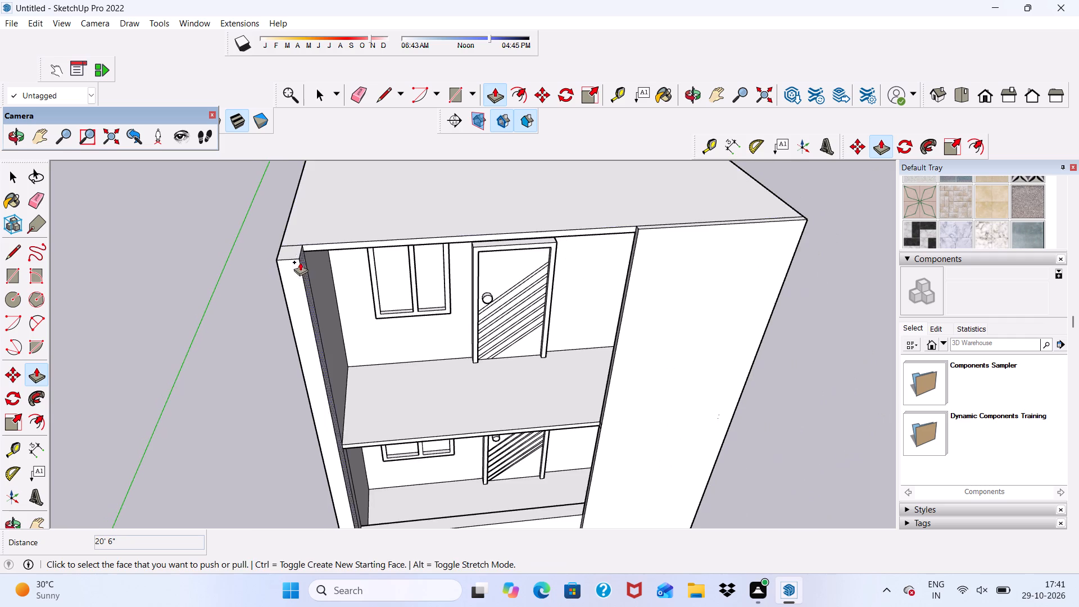
pyautogui.moveTo(300, 264); pyautogui.dragTo(300, 210, button='middle')
pyautogui.scroll(2, 300, 210)
pyautogui.scroll(-6, 300, 210)
pyautogui.scroll(-5, 303, 275)
pyautogui.moveTo(303, 289); pyautogui.dragTo(301, 199, button='middle')
pyautogui.scroll(-8, 301, 207)
pyautogui.scroll(8, 330, 180)
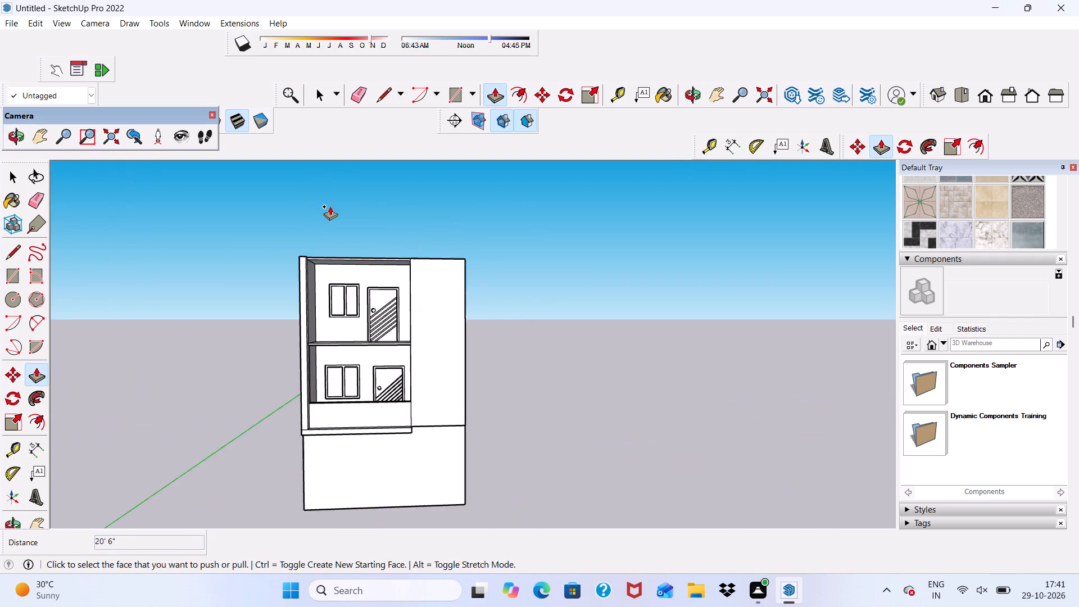
pyautogui.scroll(4, 330, 206)
pyautogui.moveTo(328, 245); pyautogui.dragTo(336, 285, button='middle')
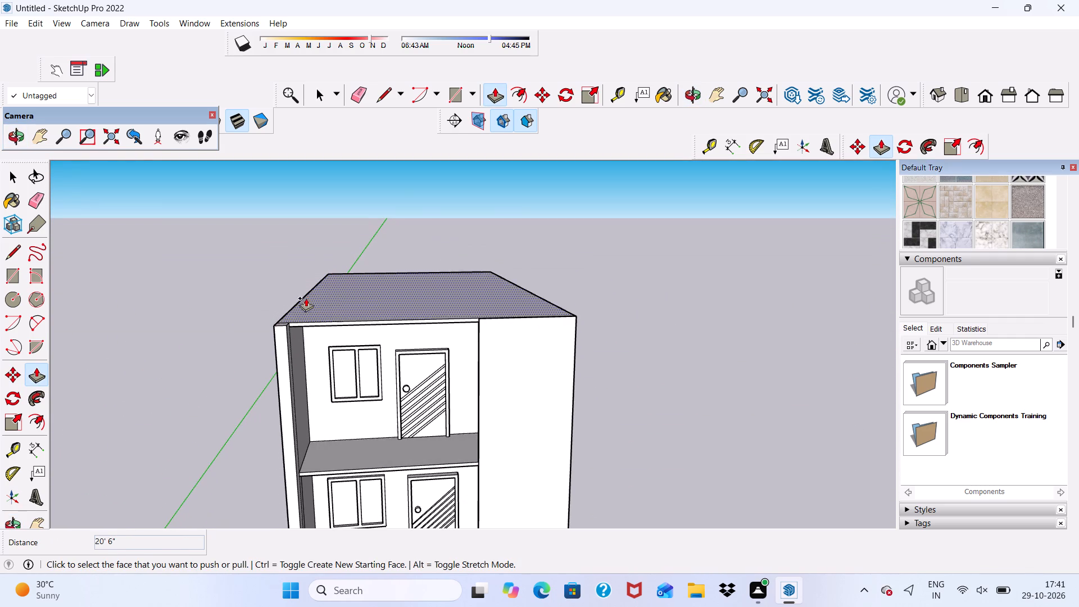
pyautogui.scroll(11, 302, 298)
pyautogui.scroll(-6, 275, 255)
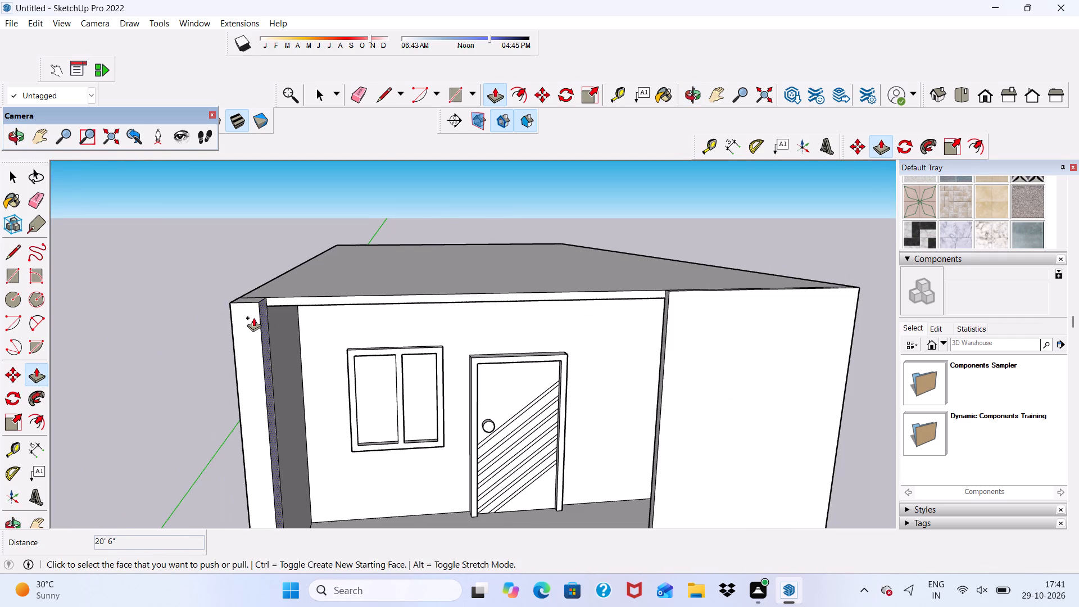
pyautogui.moveTo(253, 317); pyautogui.dragTo(271, 343, button='middle')
pyautogui.scroll(9, 271, 346)
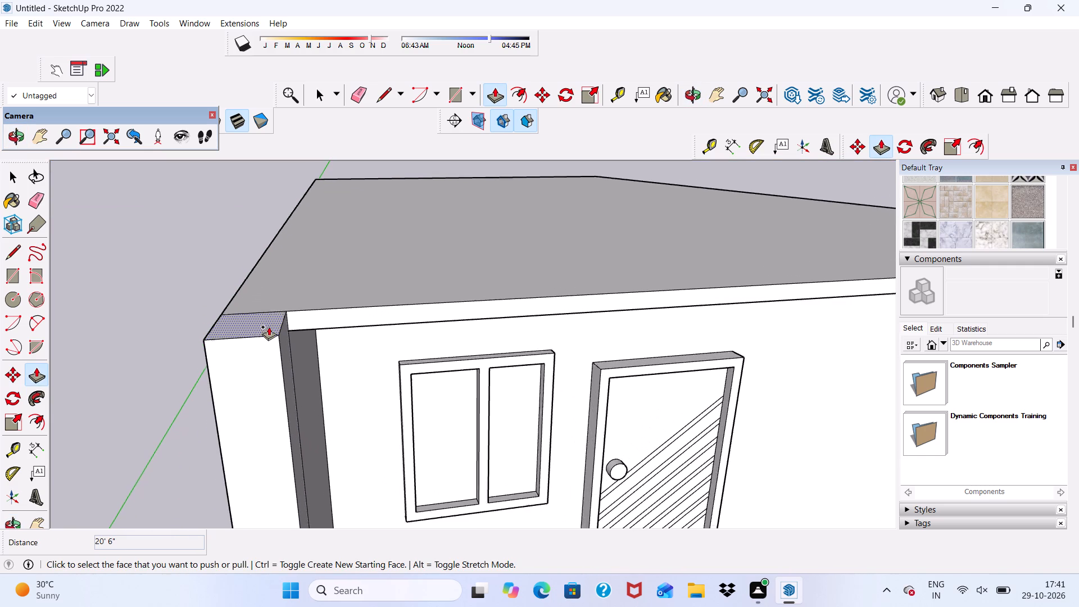
pyautogui.scroll(2, 269, 327)
pyautogui.click(269, 319)
pyautogui.scroll(-3, 256, 210)
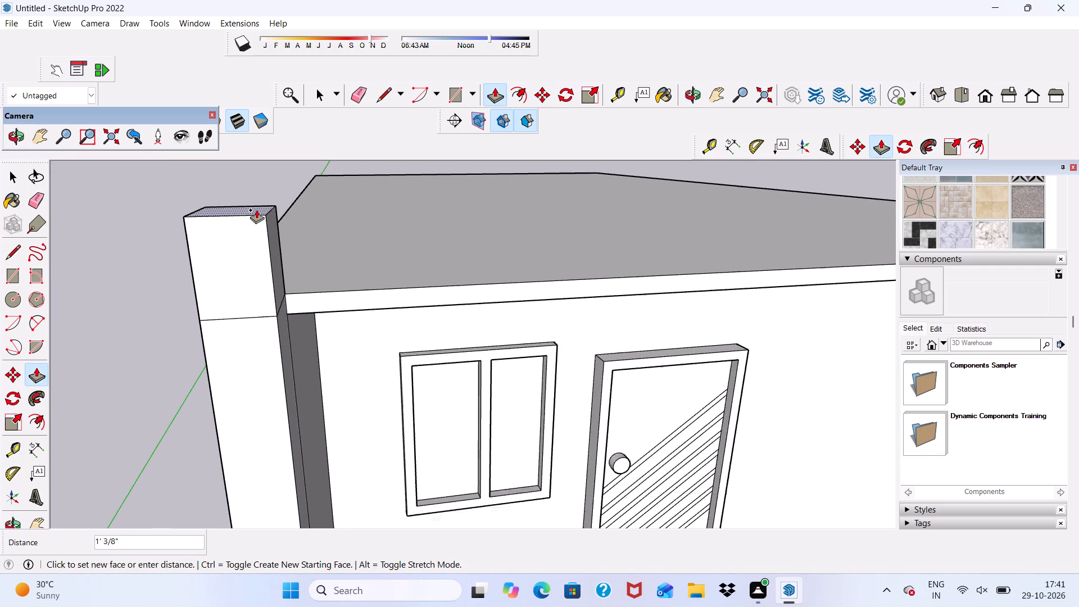
pyautogui.scroll(-7, 256, 210)
pyautogui.scroll(1, 271, 171)
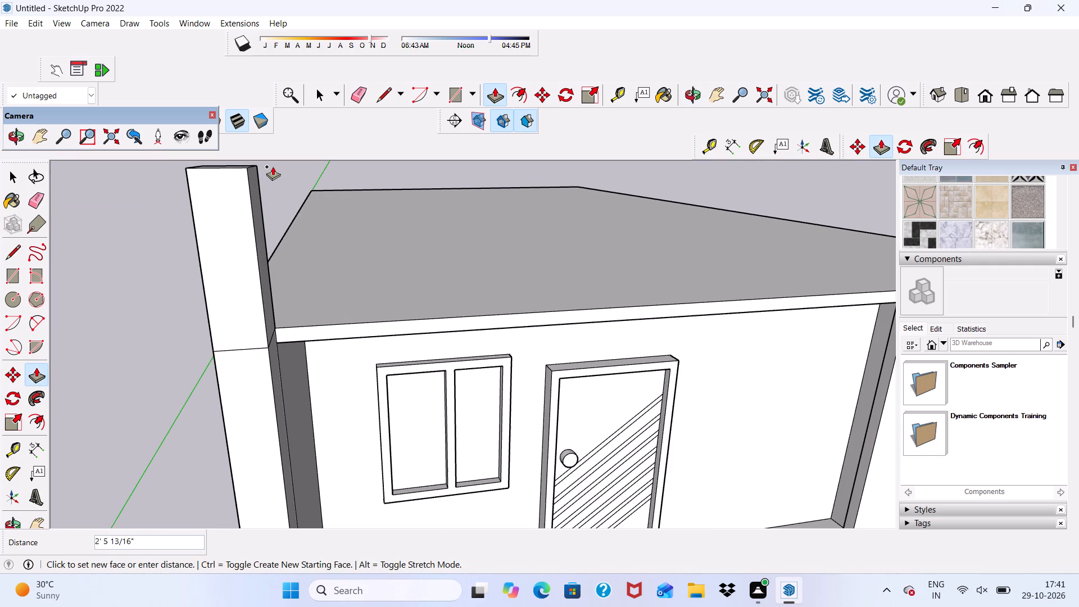
pyautogui.click(268, 171)
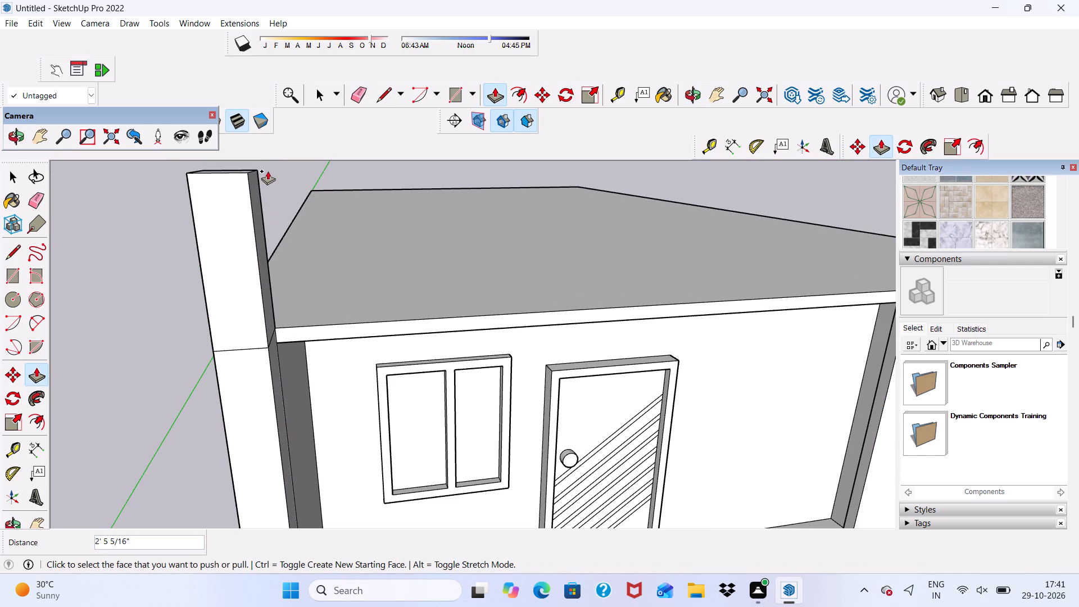
# Examine the house's front with the projecting ledge and tall corner column from several distances and angles.
pyautogui.scroll(-4, 266, 176)
pyautogui.moveTo(266, 244); pyautogui.dragTo(243, 166, button='middle')
pyautogui.press('space')
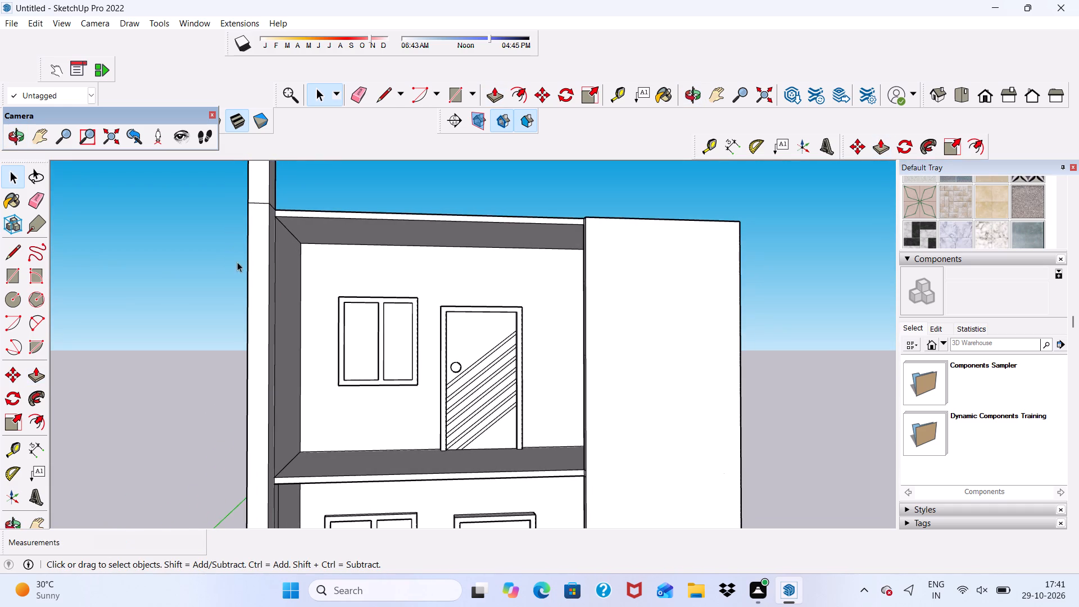
pyautogui.scroll(-6, 310, 196)
pyautogui.moveTo(311, 240); pyautogui.dragTo(294, 265, button='middle')
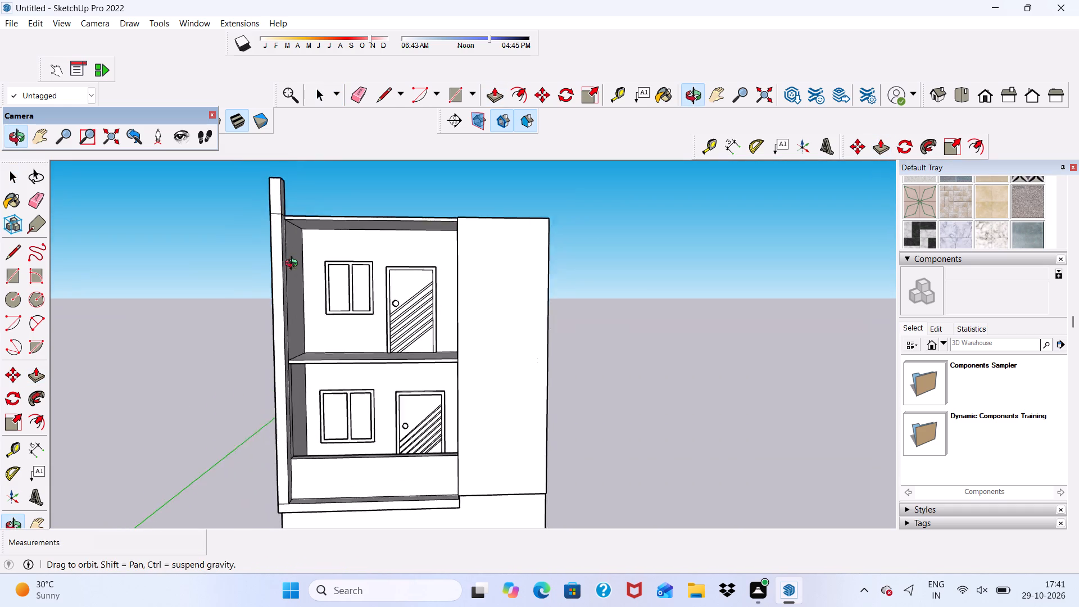
pyautogui.moveTo(294, 265); pyautogui.dragTo(266, 282, button='middle')
pyautogui.scroll(1, 265, 282)
pyautogui.scroll(-5, 265, 282)
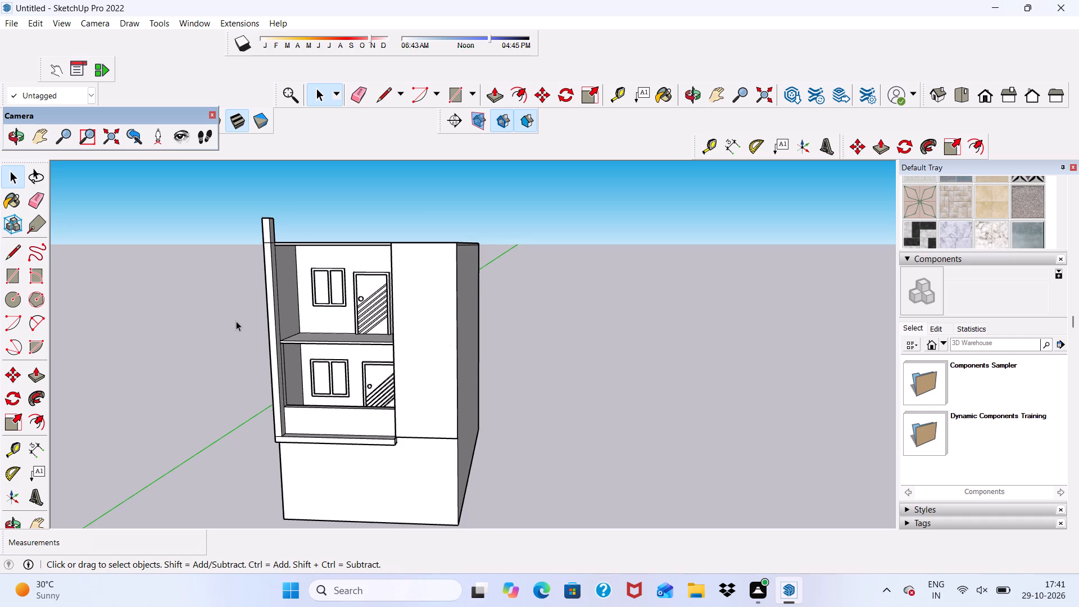
pyautogui.scroll(-5, 180, 334)
pyautogui.moveTo(230, 322); pyautogui.dragTo(273, 322, button='middle')
pyautogui.scroll(-6, 265, 341)
pyautogui.scroll(12, 229, 308)
pyautogui.moveTo(271, 352); pyautogui.dragTo(276, 298, button='middle')
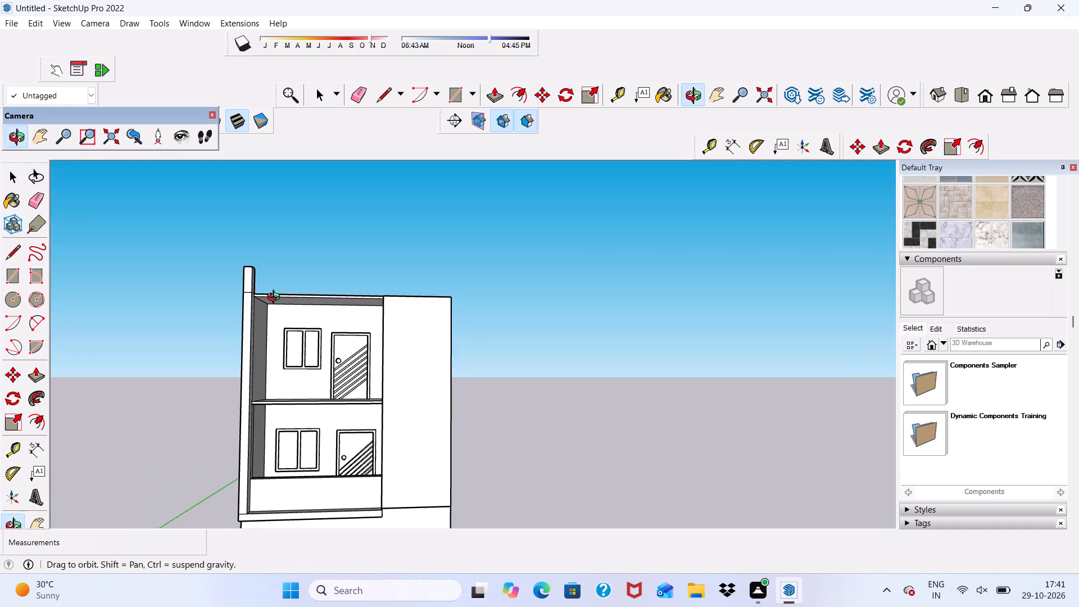
# Place a guide line across the upper balcony floor, parallel to its front edge, with an inward offset of 9.
pyautogui.moveTo(276, 298); pyautogui.dragTo(281, 324, button='middle')
pyautogui.scroll(3, 280, 318)
pyautogui.scroll(-5, 279, 309)
pyautogui.moveTo(299, 342); pyautogui.dragTo(269, 361, button='middle')
pyautogui.scroll(12, 256, 331)
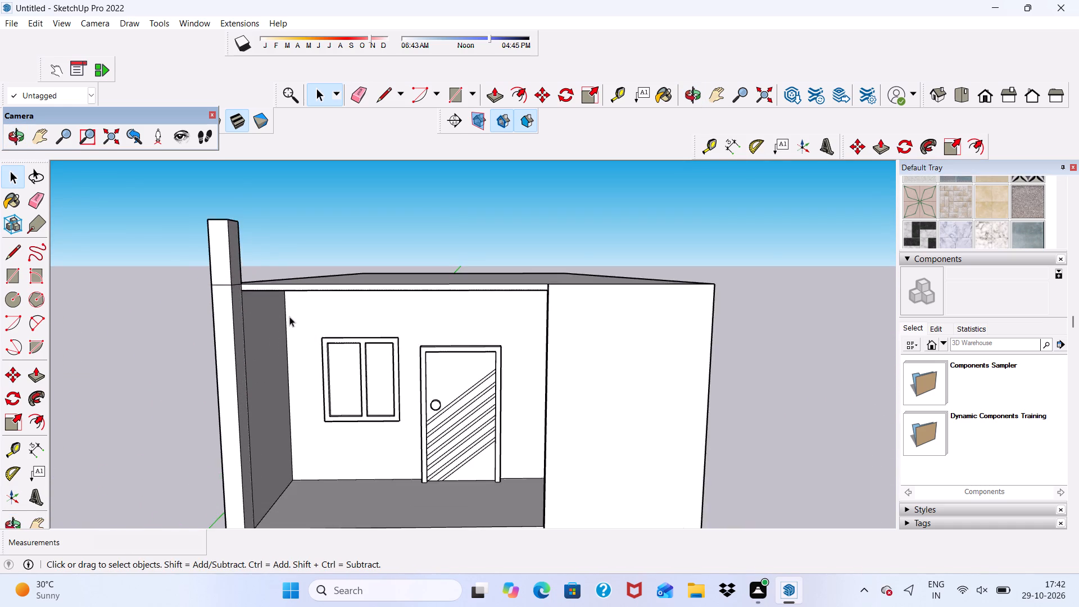
pyautogui.scroll(2, 289, 316)
pyautogui.scroll(-11, 291, 220)
pyautogui.moveTo(317, 349); pyautogui.dragTo(333, 433, button='middle')
pyautogui.scroll(5, 325, 418)
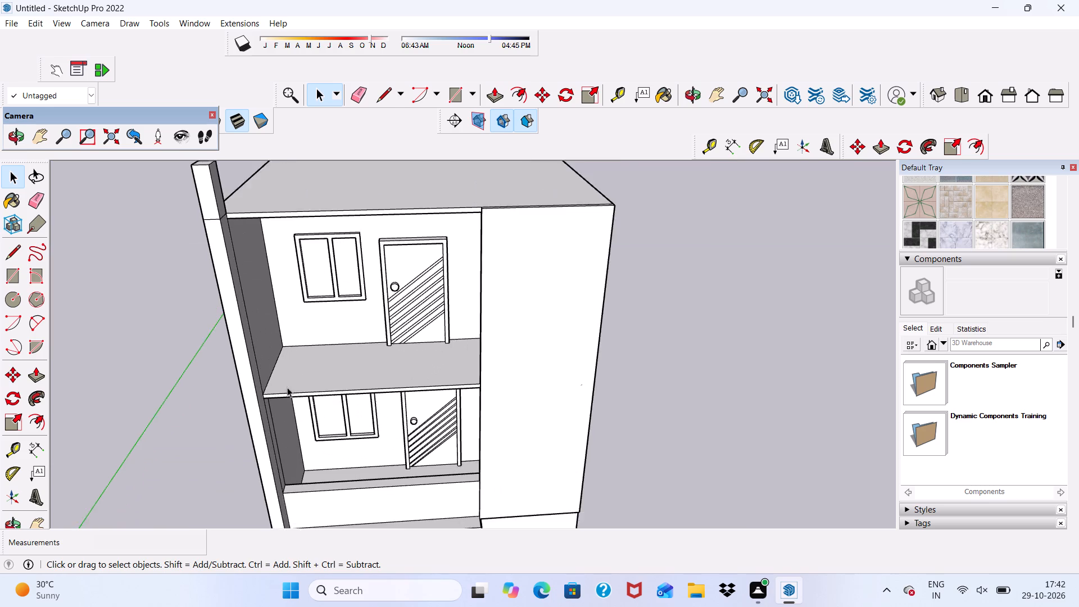
pyautogui.scroll(5, 287, 387)
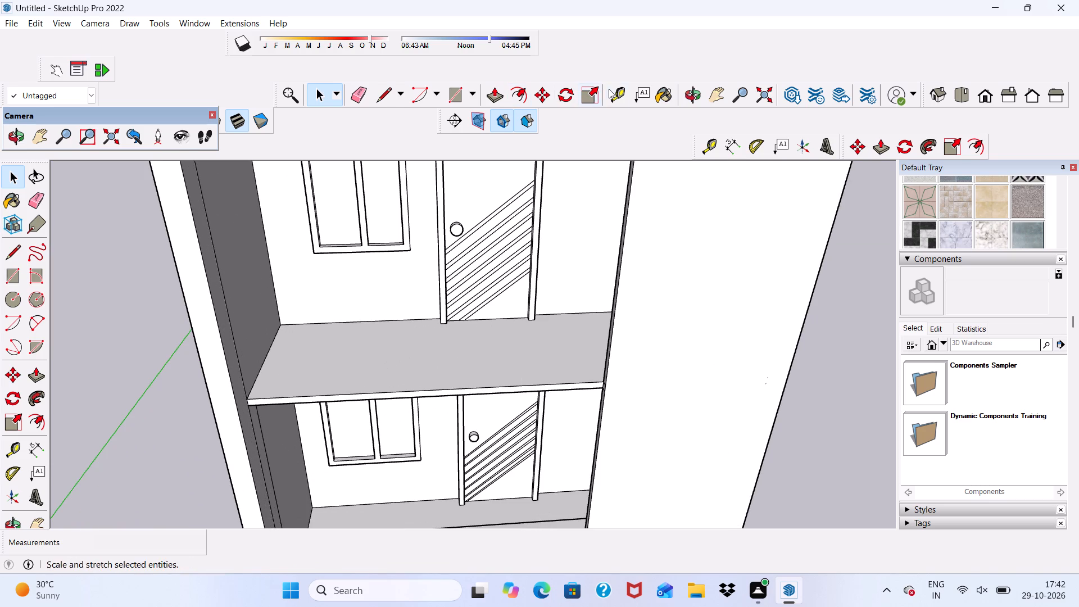
pyautogui.click(619, 87)
pyautogui.scroll(5, 444, 384)
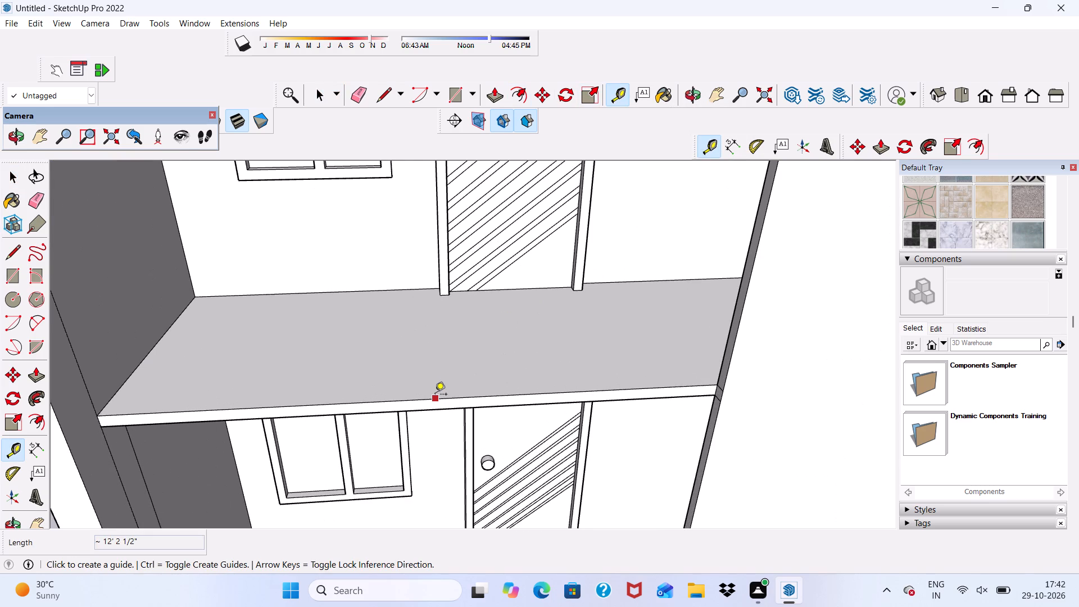
pyautogui.click(435, 397)
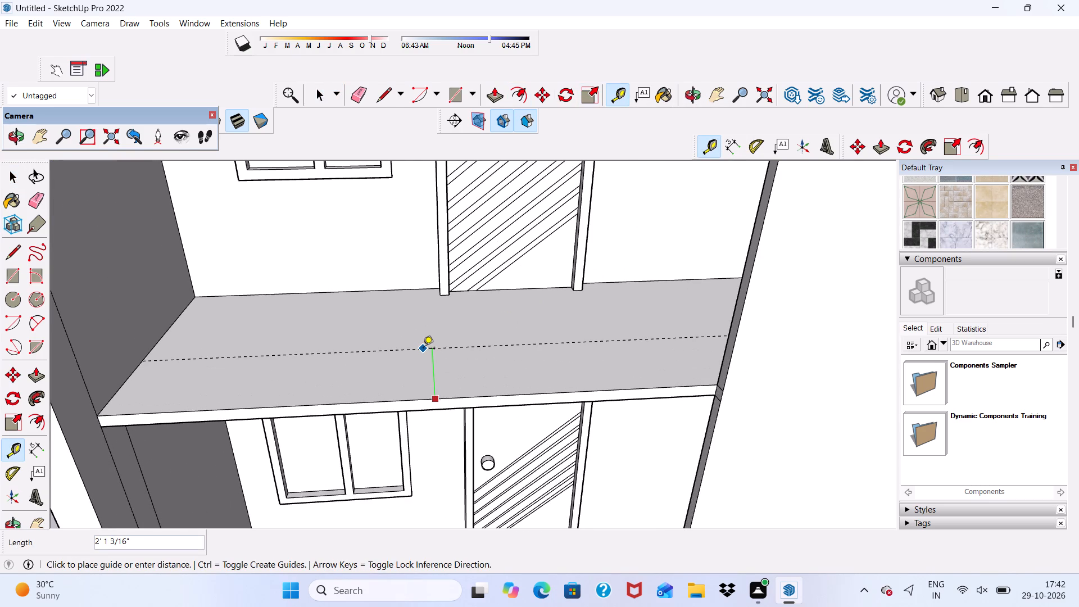
pyautogui.press('9')
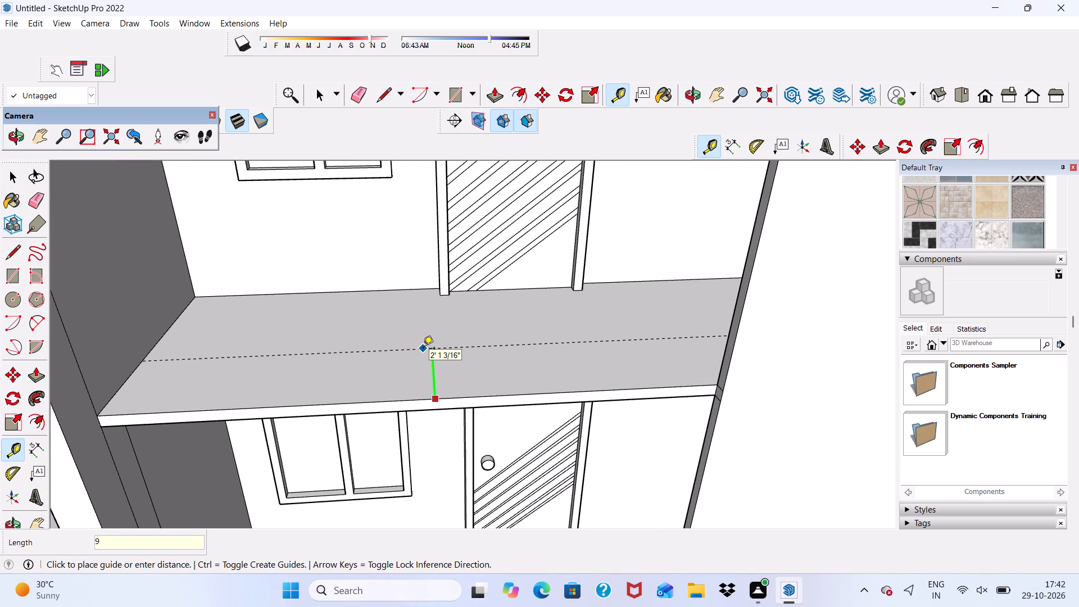
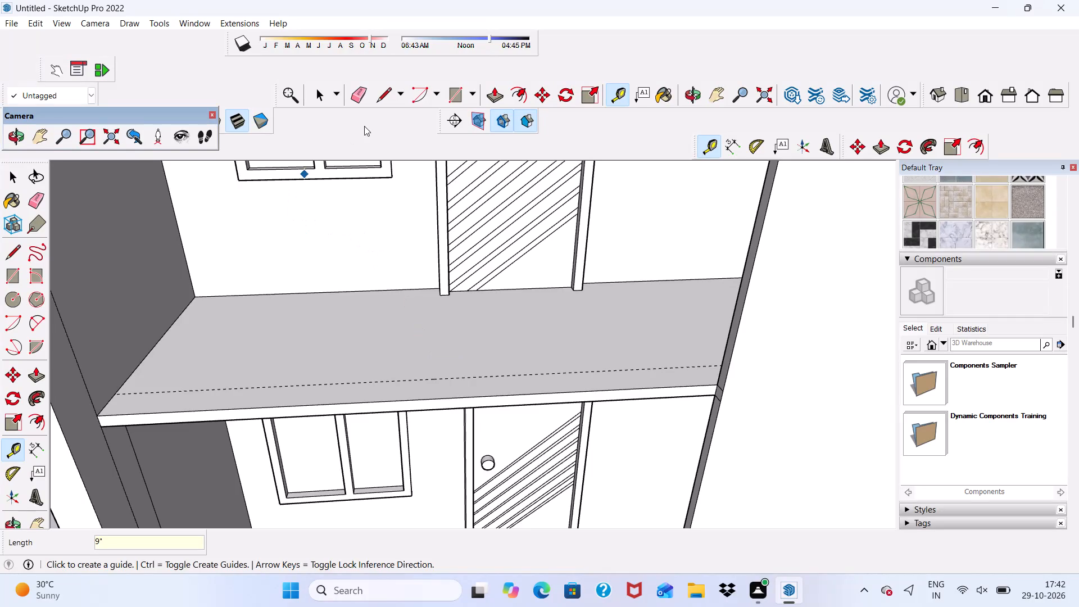
# Draw a line about 18' 1" long along the guide, across the full width of the upper balcony floor.
pyautogui.click(383, 90)
pyautogui.scroll(4, 128, 387)
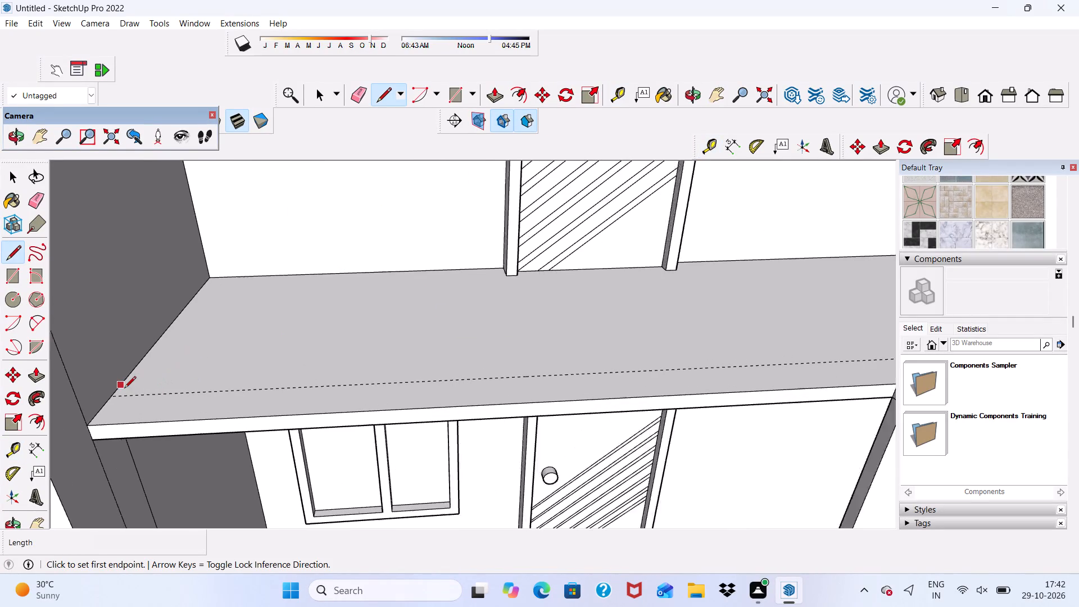
pyautogui.click(108, 399)
pyautogui.scroll(-4, 188, 415)
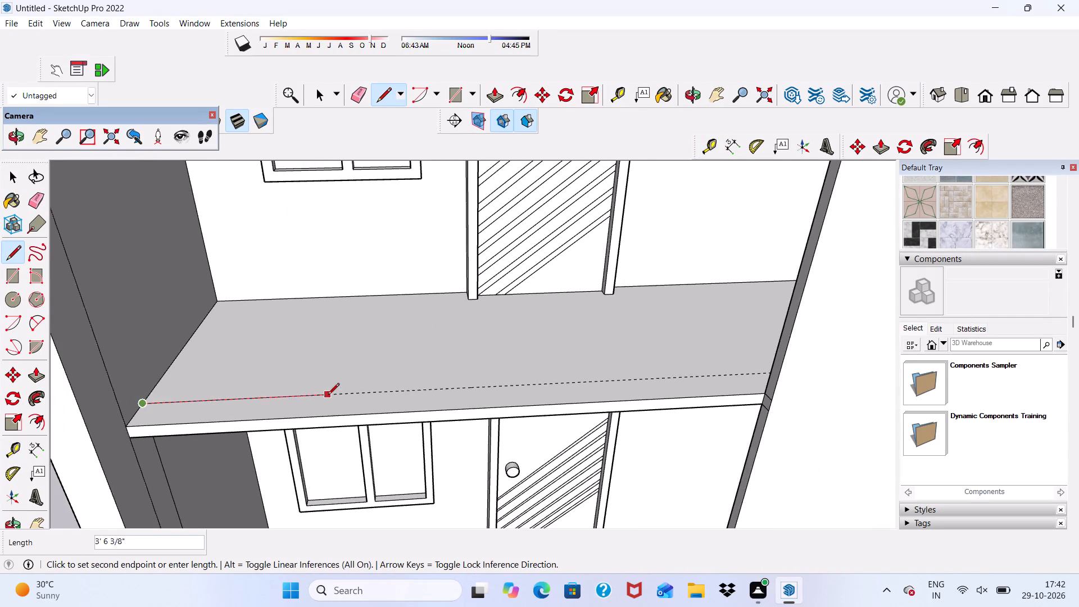
pyautogui.scroll(-5, 323, 389)
pyautogui.scroll(6, 374, 380)
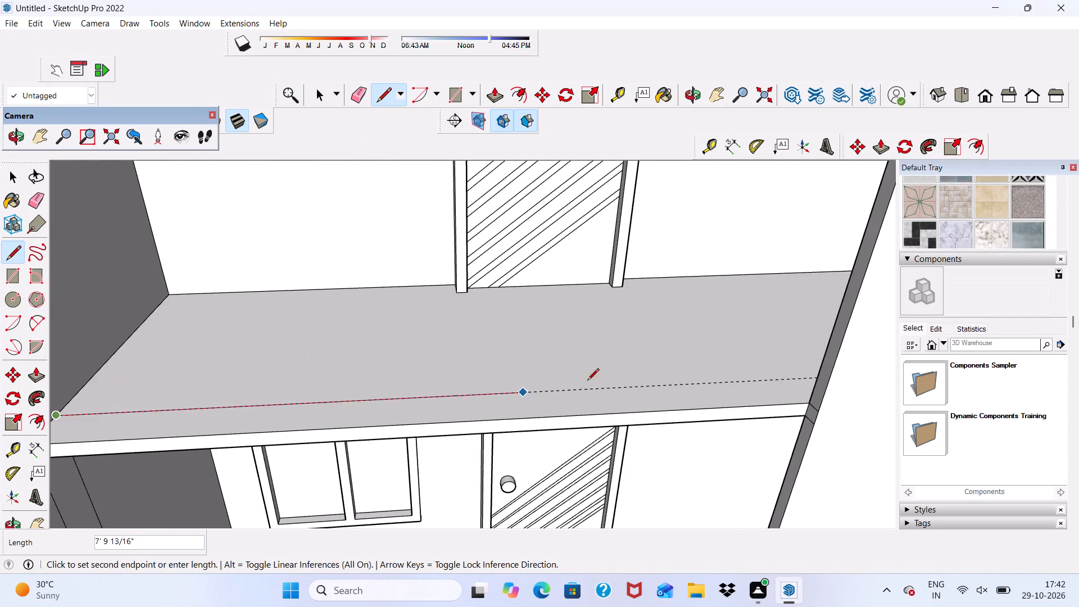
pyautogui.scroll(5, 599, 378)
pyautogui.scroll(-3, 523, 334)
pyautogui.moveTo(588, 384); pyautogui.dragTo(790, 347, button='middle')
pyautogui.scroll(4, 752, 328)
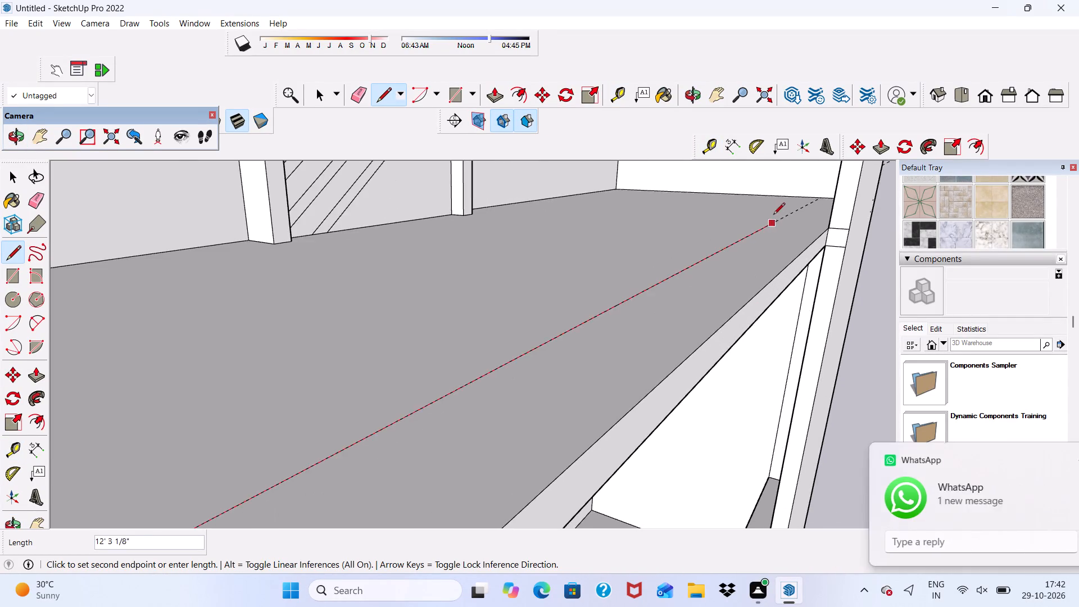
pyautogui.scroll(4, 775, 210)
pyautogui.scroll(8, 855, 185)
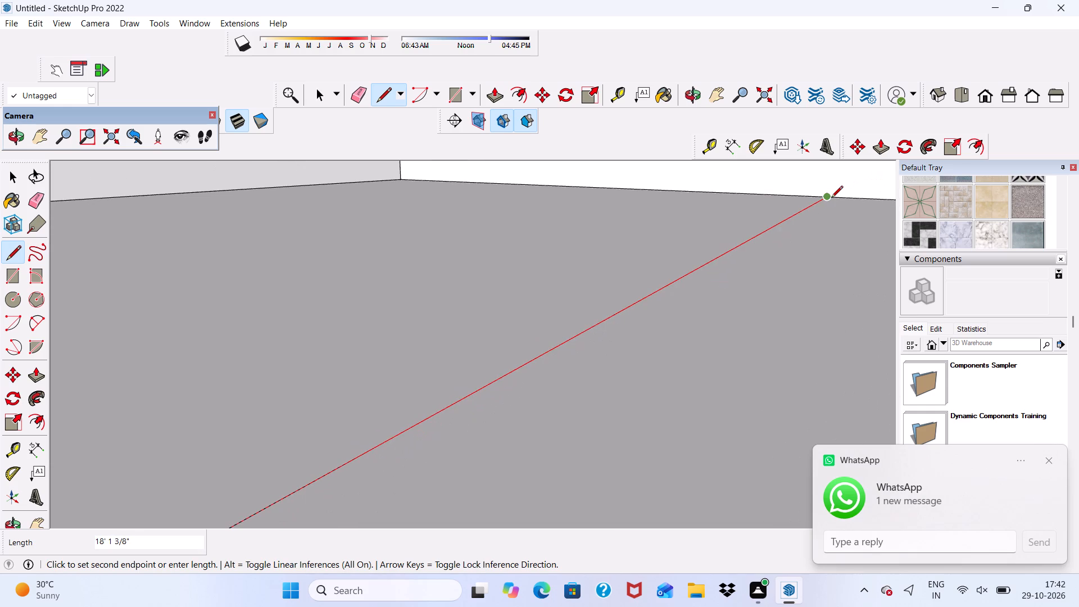
pyautogui.click(831, 198)
# Delete the unwanted face covering the lower-storey opening beneath the upper balcony.
pyautogui.scroll(-17, 803, 207)
pyautogui.moveTo(517, 424); pyautogui.dragTo(315, 401, button='middle')
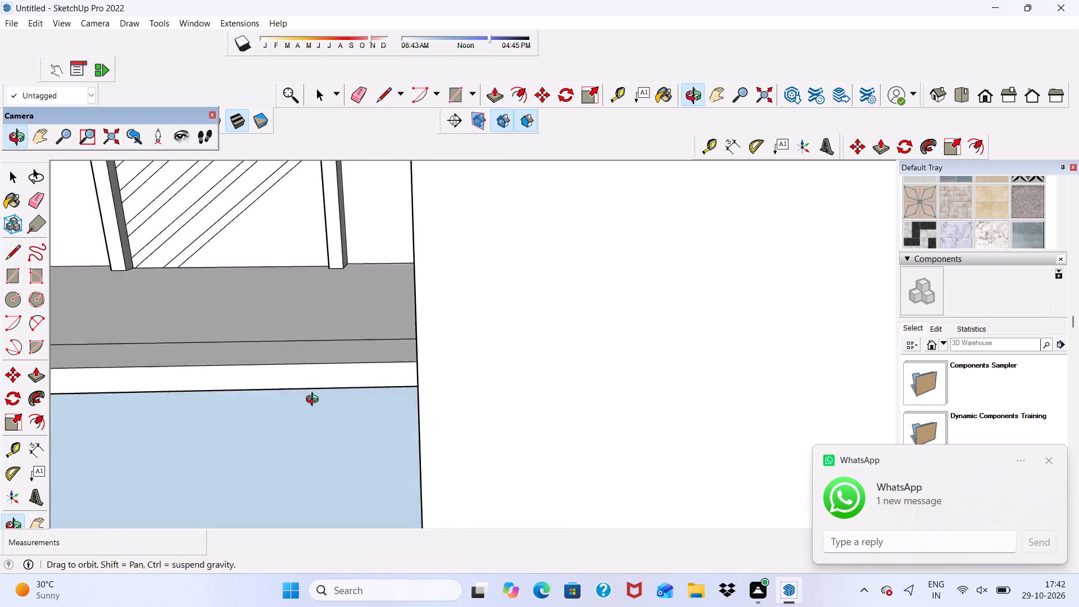
pyautogui.moveTo(315, 401); pyautogui.dragTo(316, 396, button='middle')
pyautogui.scroll(2, 316, 396)
pyautogui.scroll(-6, 316, 396)
pyautogui.press('space')
pyautogui.scroll(5, 241, 451)
pyautogui.scroll(-16, 240, 342)
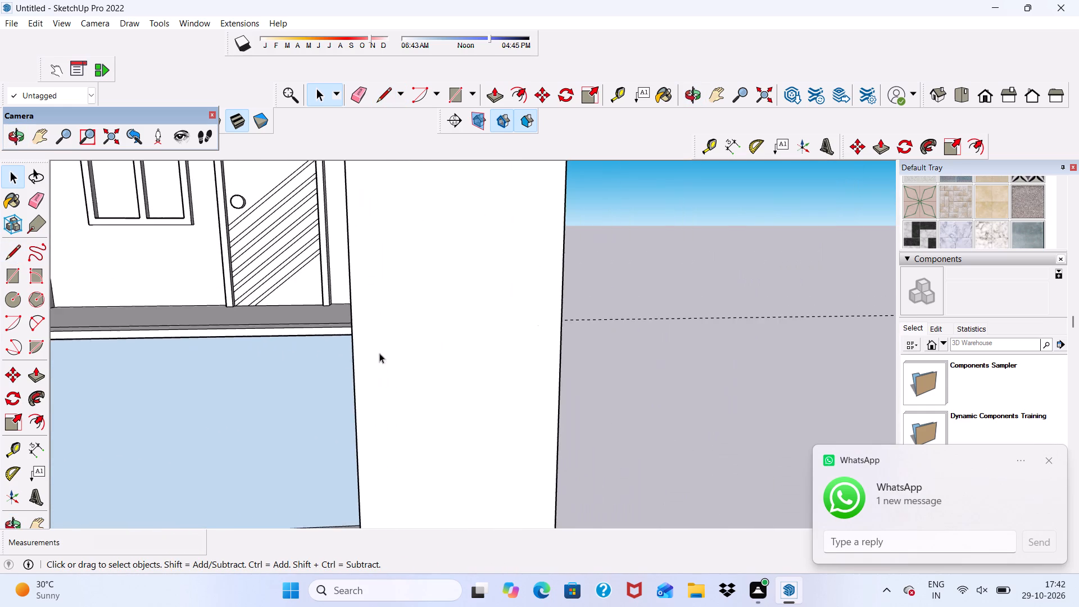
pyautogui.scroll(-6, 379, 353)
pyautogui.click(283, 396)
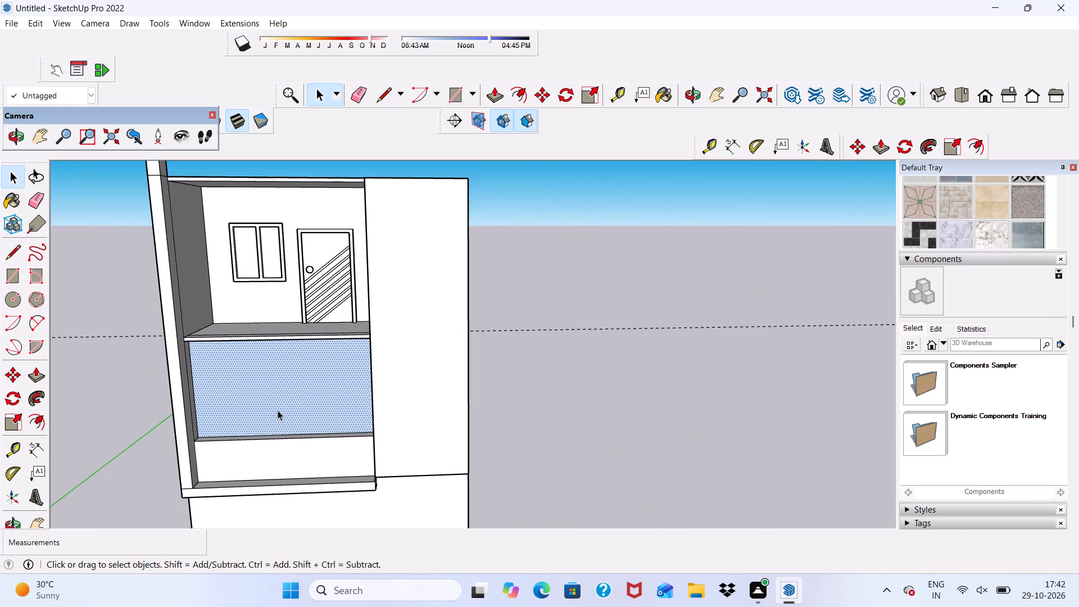
pyautogui.press('Delete')
# Erase the guide line that runs along the upper balcony floor and extends past the house.
pyautogui.scroll(-6, 278, 410)
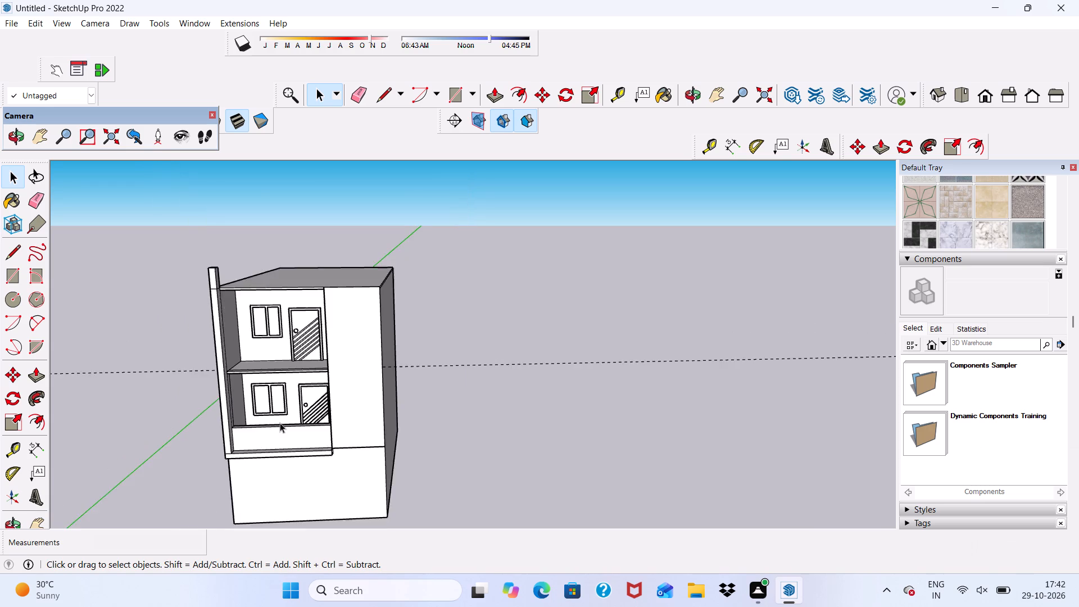
pyautogui.scroll(1, 282, 423)
pyautogui.moveTo(283, 424); pyautogui.dragTo(234, 592, button='middle')
pyautogui.click(352, 89)
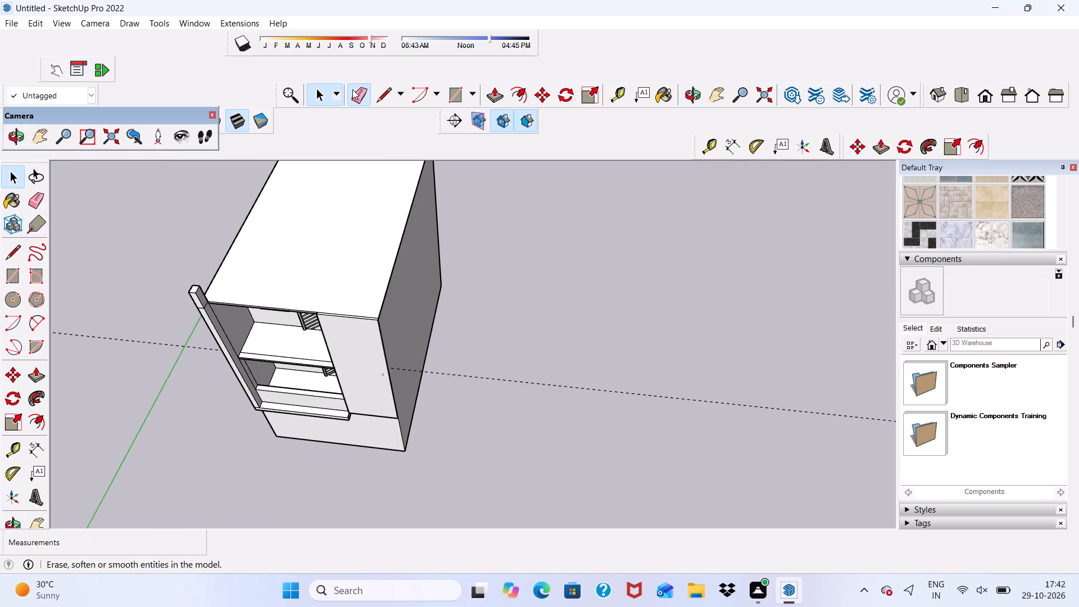
pyautogui.moveTo(519, 332); pyautogui.dragTo(507, 396)
pyautogui.scroll(-2, 479, 391)
pyautogui.moveTo(479, 392); pyautogui.dragTo(457, 245, button='middle')
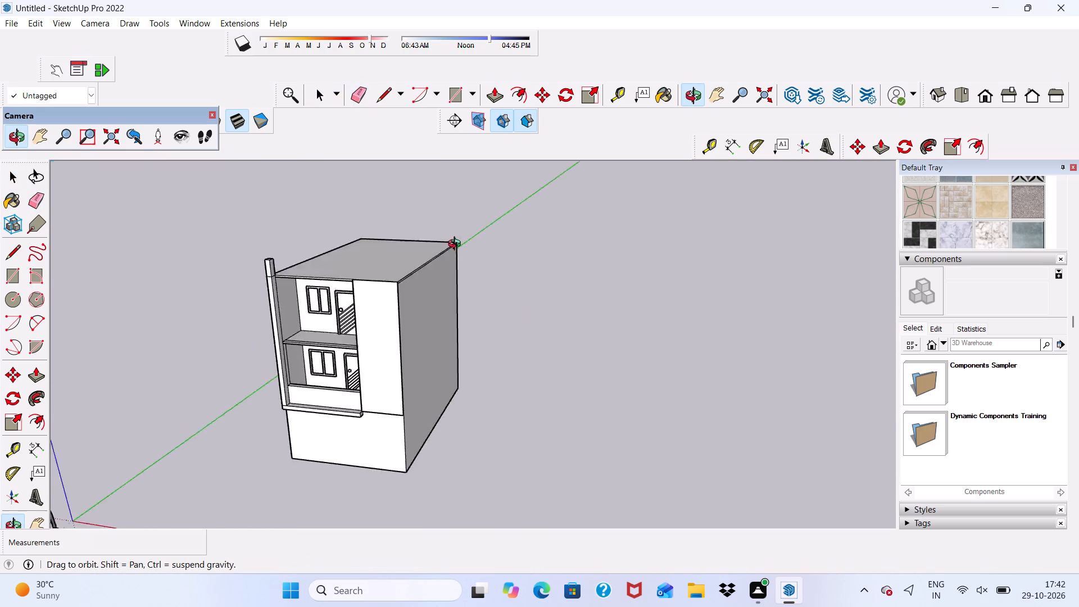
pyautogui.moveTo(457, 245); pyautogui.dragTo(478, 238, button='middle')
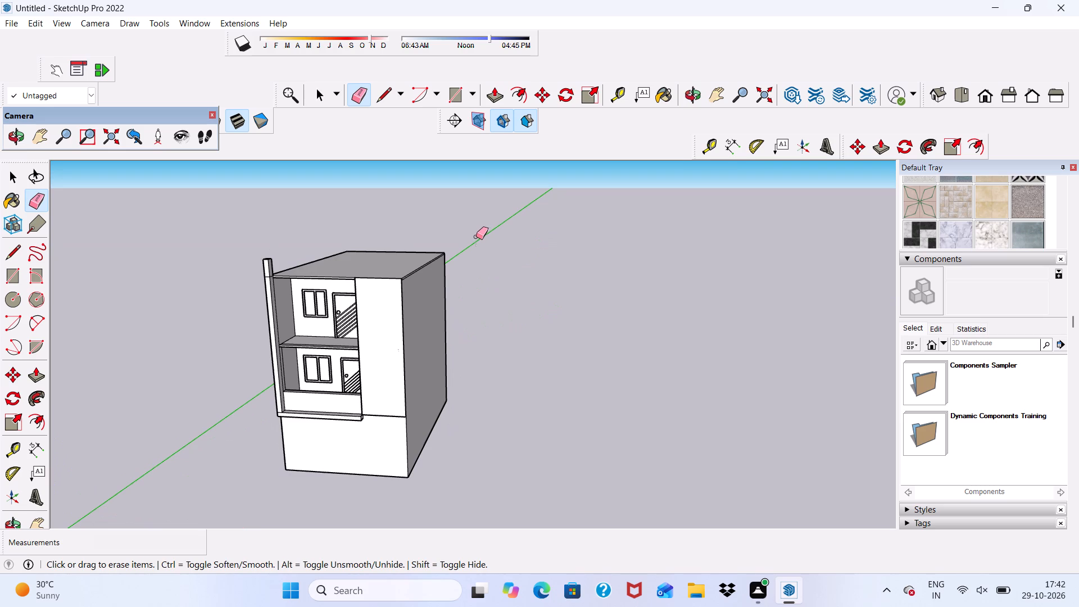
pyautogui.press('space')
# Extrude the narrow strip along the upper balcony's front edge upward 4' to form a parapet wall.
pyautogui.scroll(-3, 474, 243)
pyautogui.scroll(15, 384, 347)
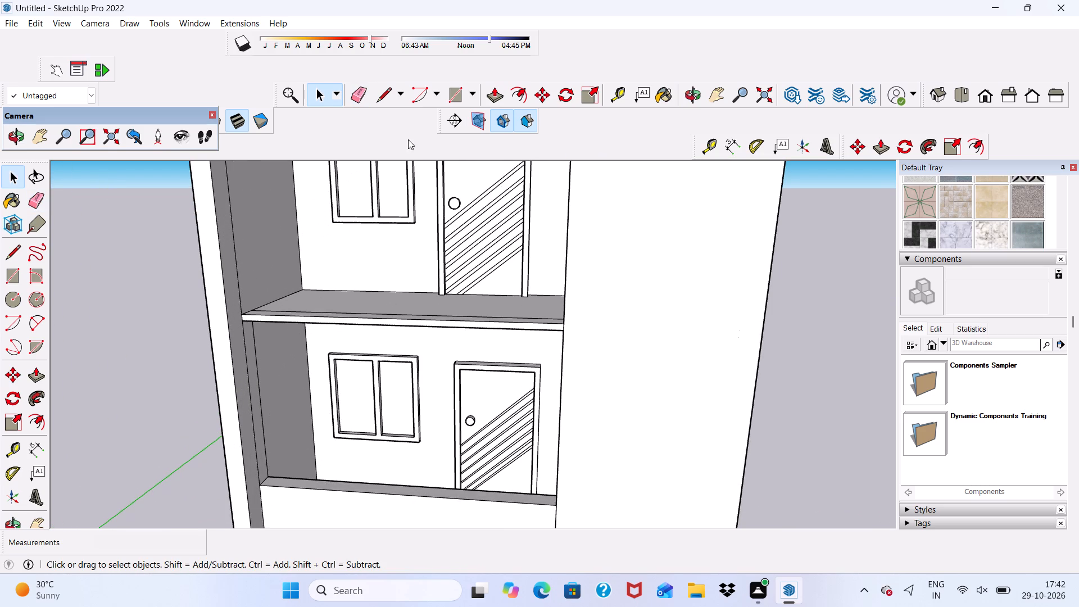
pyautogui.click(494, 97)
pyautogui.scroll(-6, 433, 216)
pyautogui.scroll(5, 361, 292)
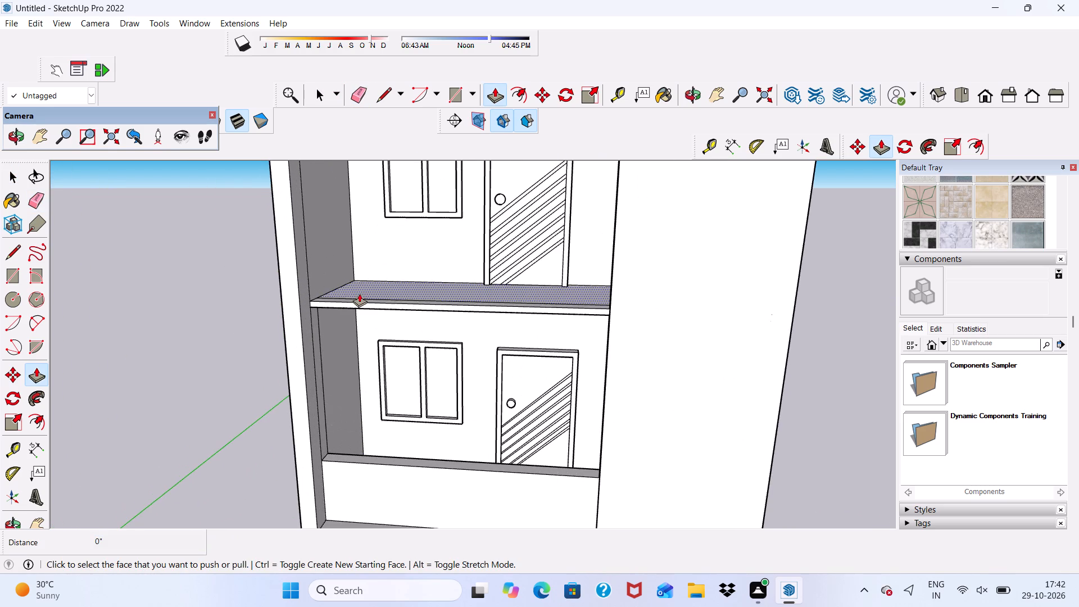
pyautogui.moveTo(359, 293); pyautogui.dragTo(359, 342, button='middle')
pyautogui.scroll(5, 359, 342)
pyautogui.click(331, 295)
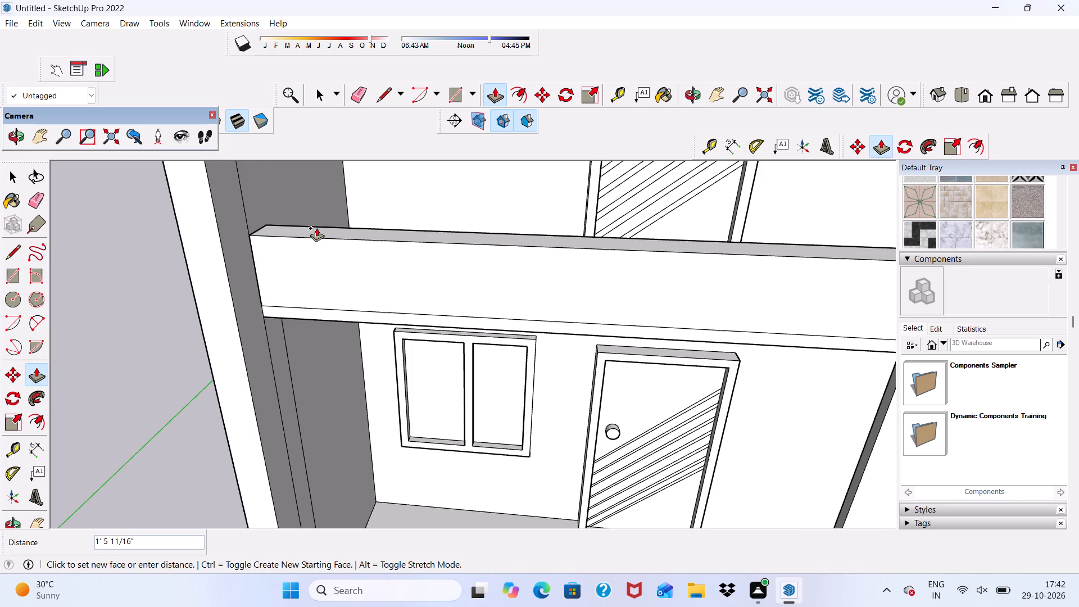
pyautogui.write("4'")
pyautogui.press('Return')
# Examine the house's front with both balcony parapets, the ledge and the corner column from several distances and angles.
pyautogui.scroll(-11, 329, 214)
pyautogui.moveTo(437, 358); pyautogui.dragTo(423, 282, button='middle')
pyautogui.scroll(-3, 407, 305)
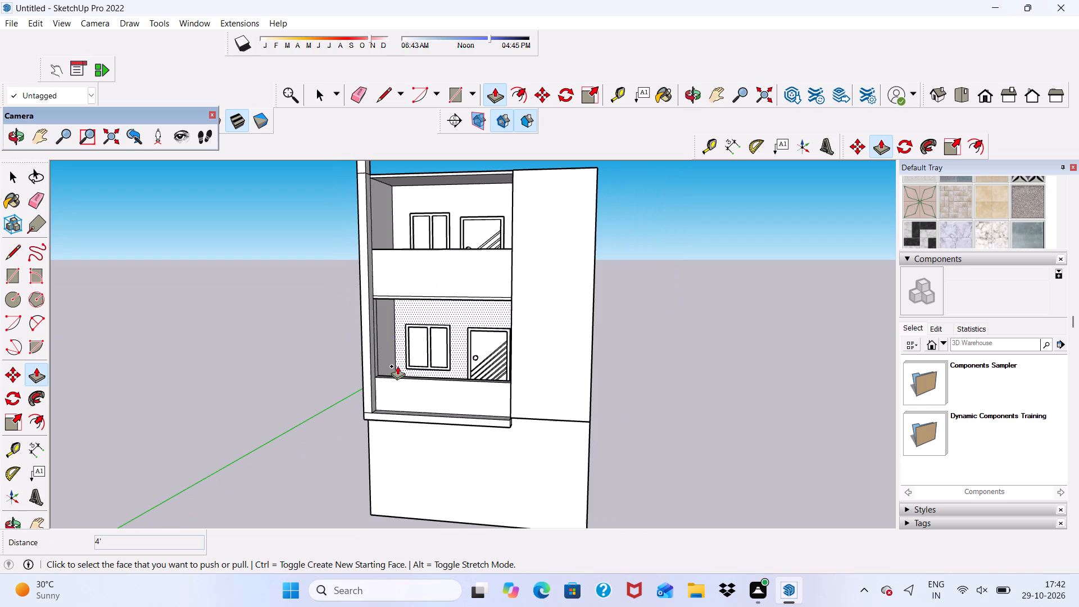
pyautogui.scroll(-2, 397, 366)
pyautogui.scroll(10, 430, 401)
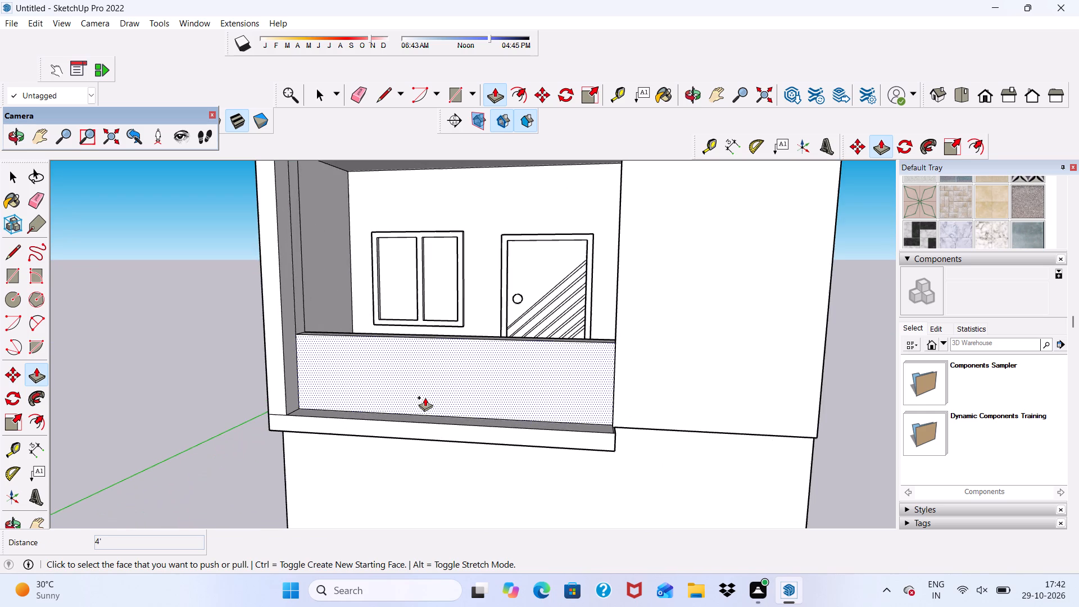
pyautogui.scroll(-6, 427, 386)
pyautogui.moveTo(440, 433); pyautogui.dragTo(447, 404, button='middle')
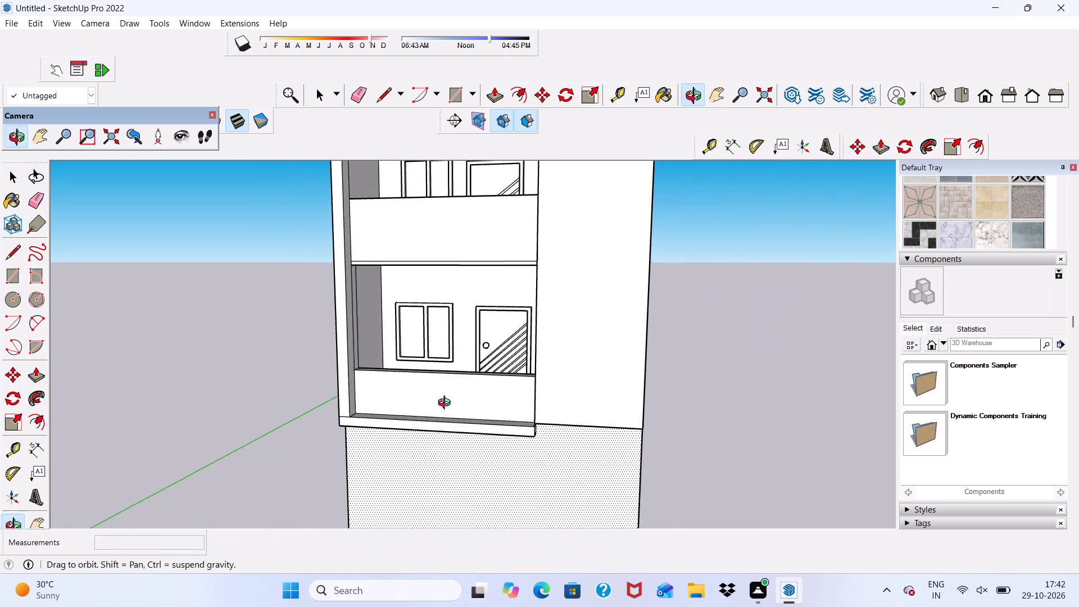
pyautogui.moveTo(447, 404); pyautogui.dragTo(498, 441, button='middle')
pyautogui.scroll(-5, 466, 345)
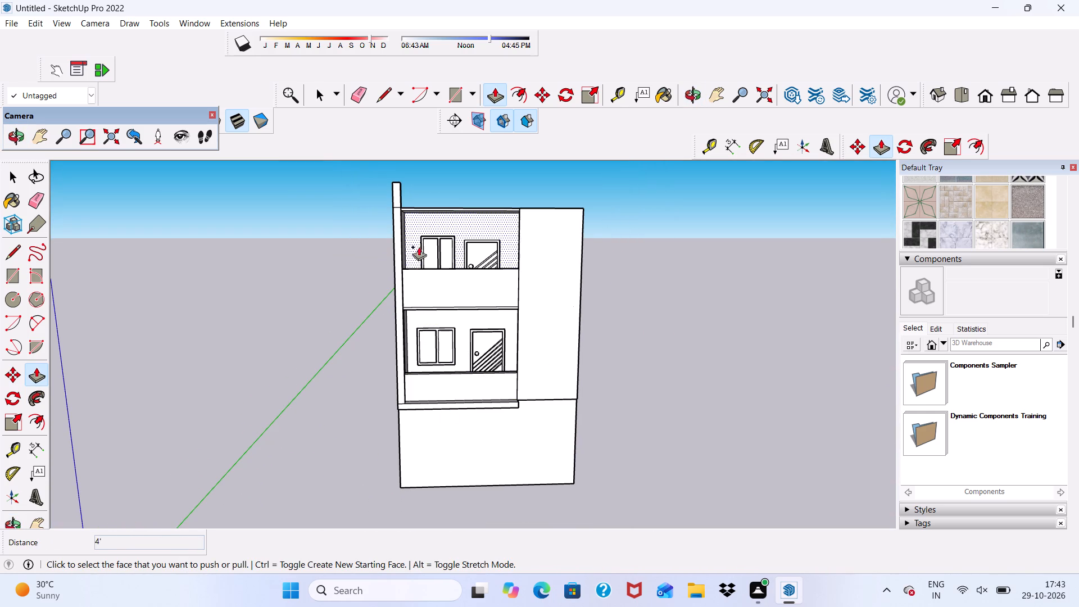
pyautogui.press('space')
pyautogui.scroll(5, 456, 283)
pyautogui.scroll(-5, 455, 277)
pyautogui.moveTo(455, 297); pyautogui.dragTo(447, 239, button='middle')
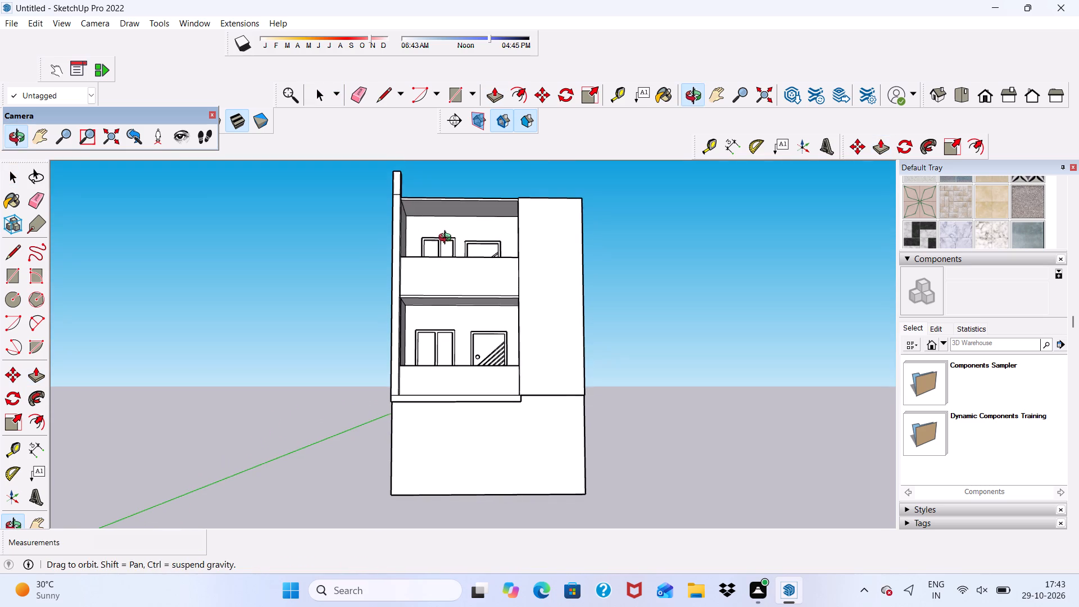
pyautogui.moveTo(447, 239); pyautogui.dragTo(447, 239, button='middle')
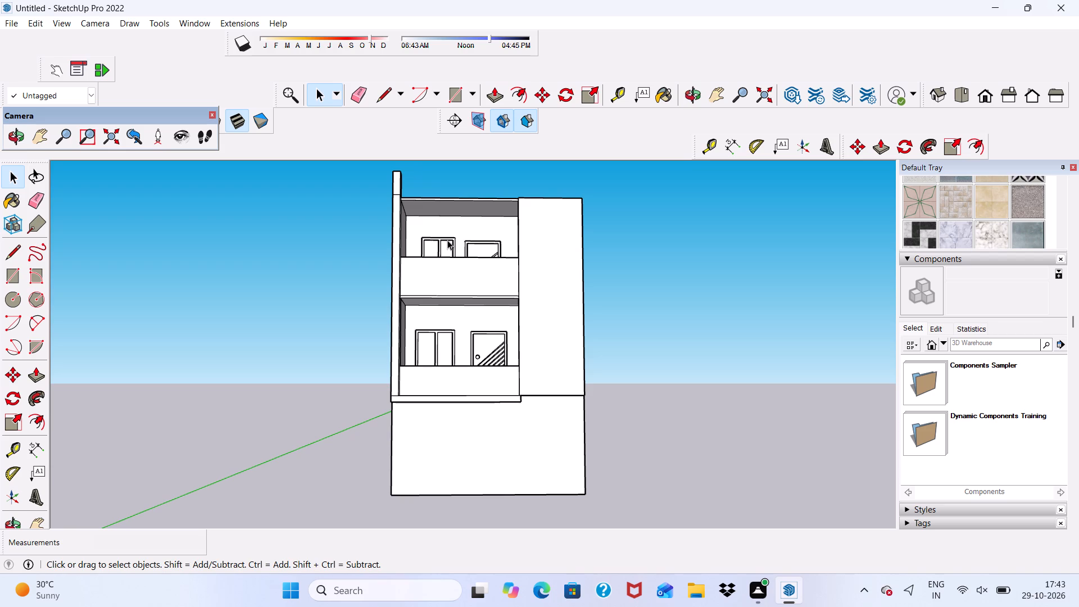
pyautogui.scroll(-4, 375, 307)
pyautogui.scroll(5, 453, 368)
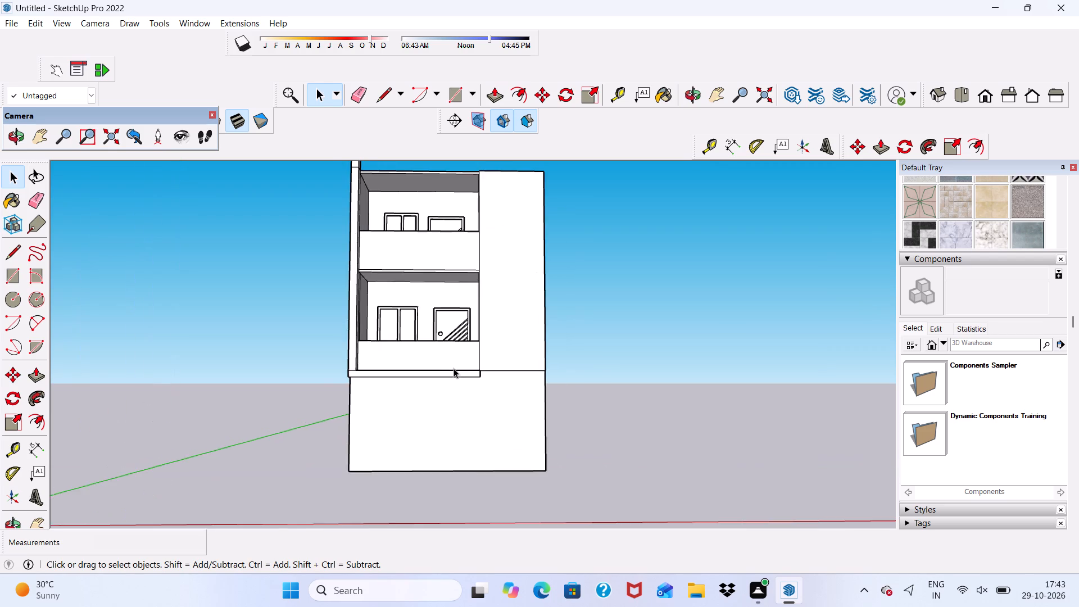
pyautogui.scroll(6, 454, 369)
pyautogui.moveTo(454, 395); pyautogui.dragTo(345, 490, button='middle')
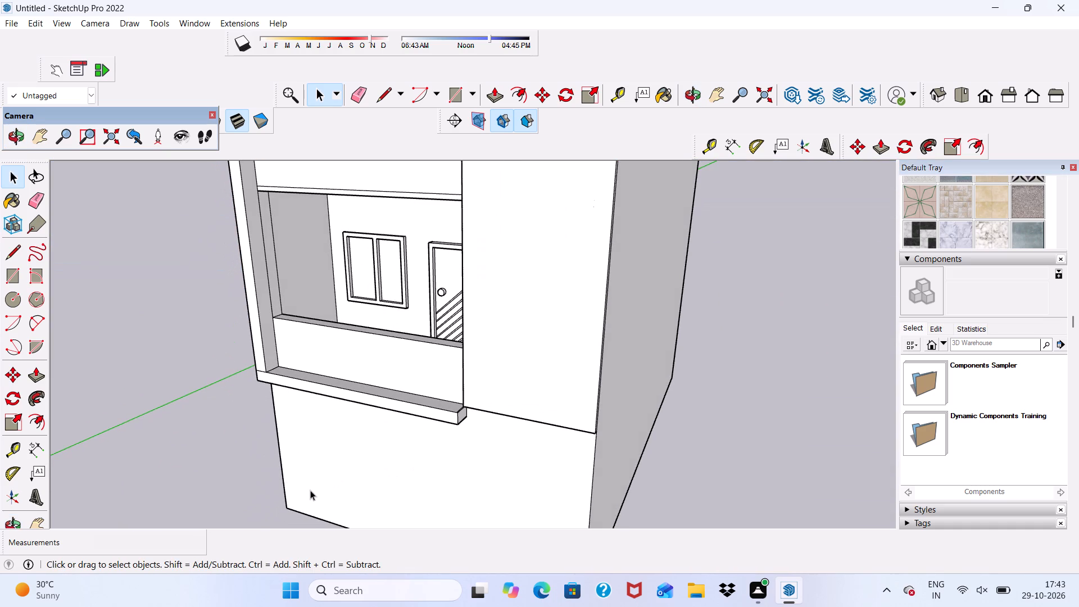
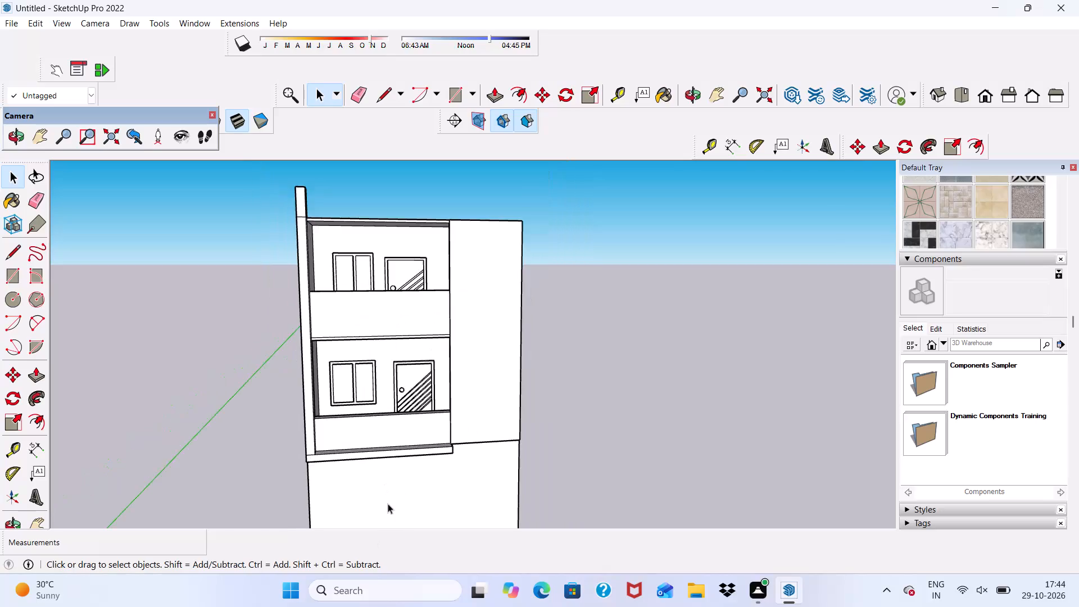
# Examine the house's front, both balconies and their parapets from above, below and close up.
pyautogui.moveTo(388, 504); pyautogui.dragTo(320, 524, button='middle')
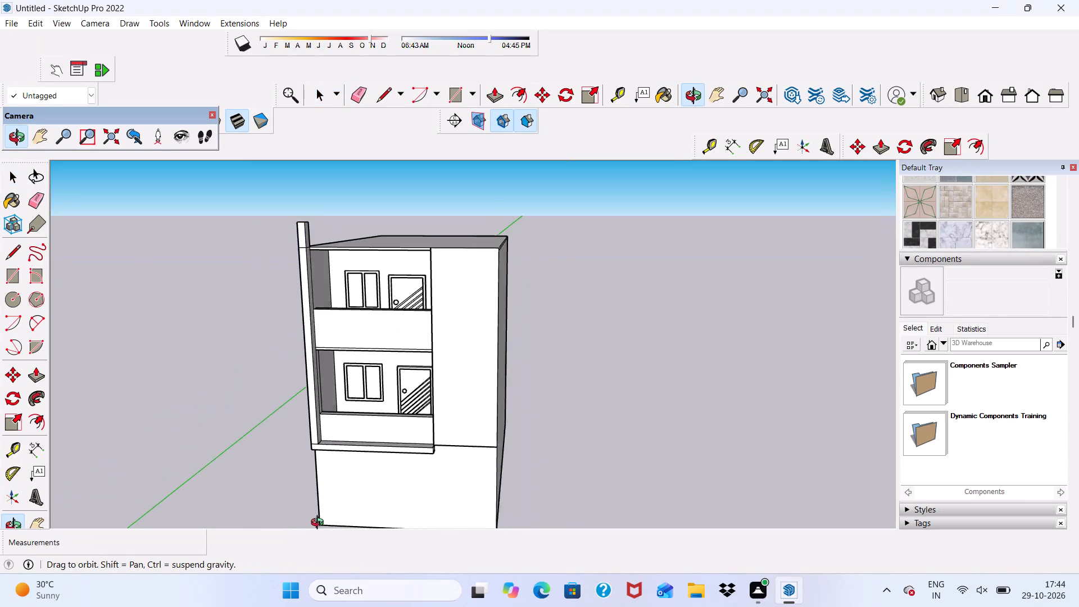
pyautogui.moveTo(320, 524); pyautogui.dragTo(310, 532, button='middle')
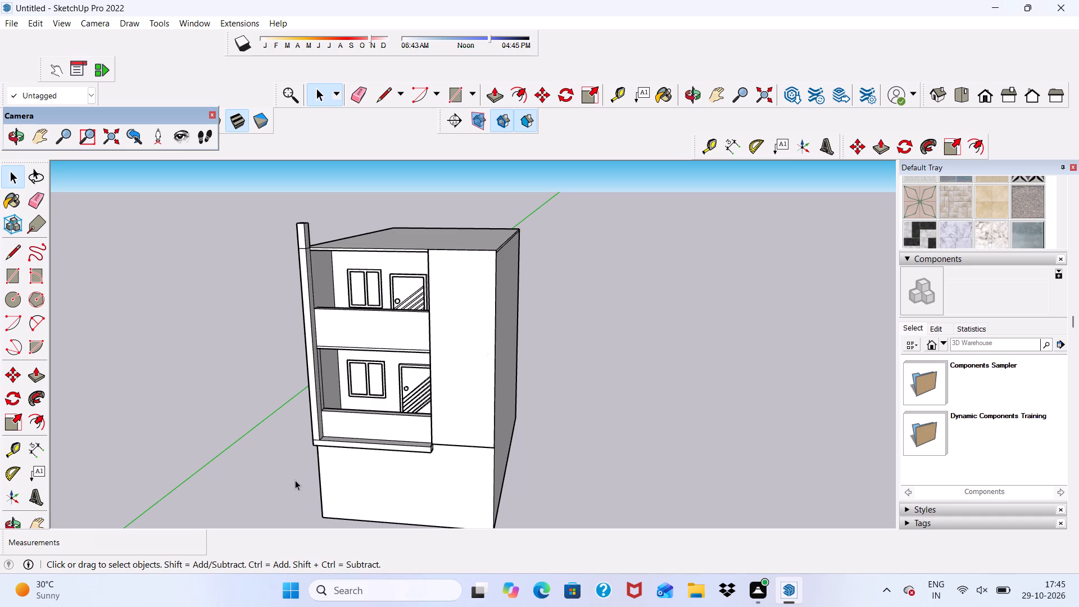
pyautogui.scroll(-3, 273, 459)
pyautogui.moveTo(306, 460); pyautogui.dragTo(340, 328, button='middle')
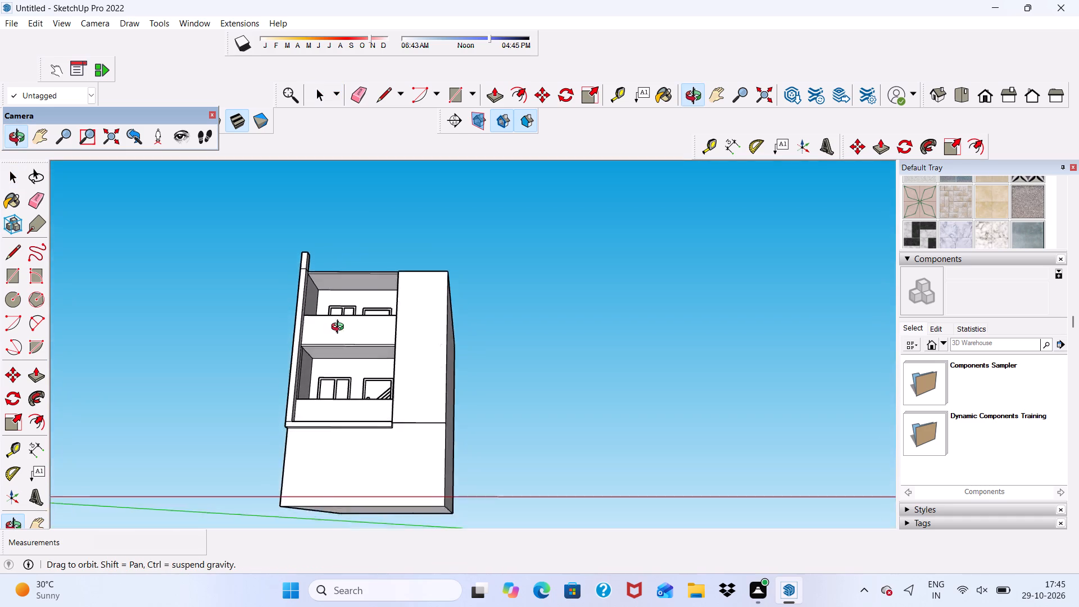
pyautogui.moveTo(340, 328); pyautogui.dragTo(339, 399, button='middle')
pyautogui.scroll(1, 338, 400)
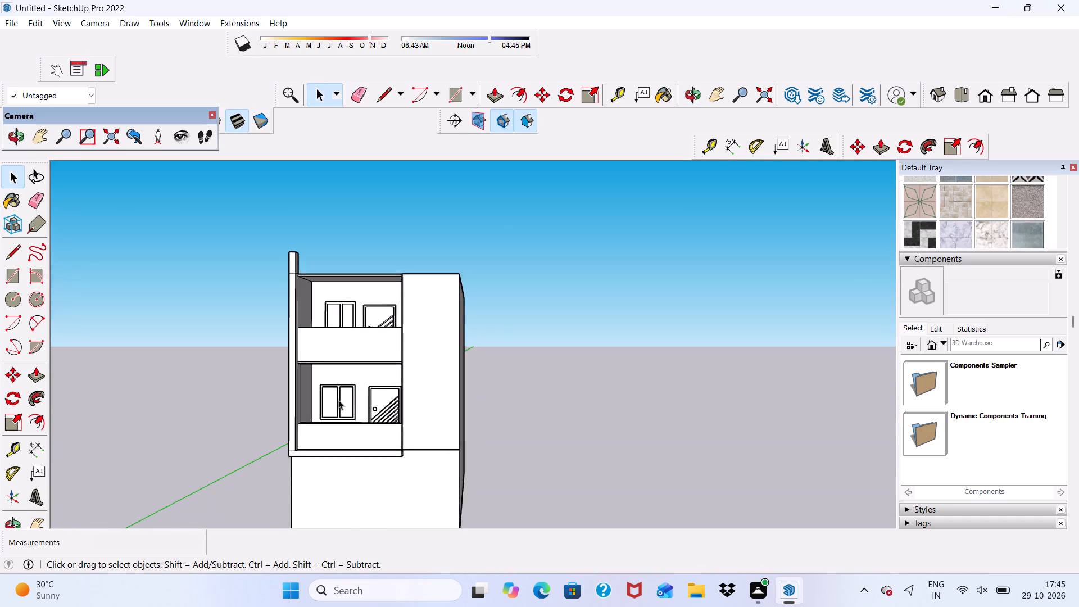
pyautogui.scroll(3, 338, 400)
pyautogui.scroll(-5, 338, 401)
pyautogui.moveTo(344, 450); pyautogui.dragTo(337, 488, button='middle')
pyautogui.scroll(5, 300, 406)
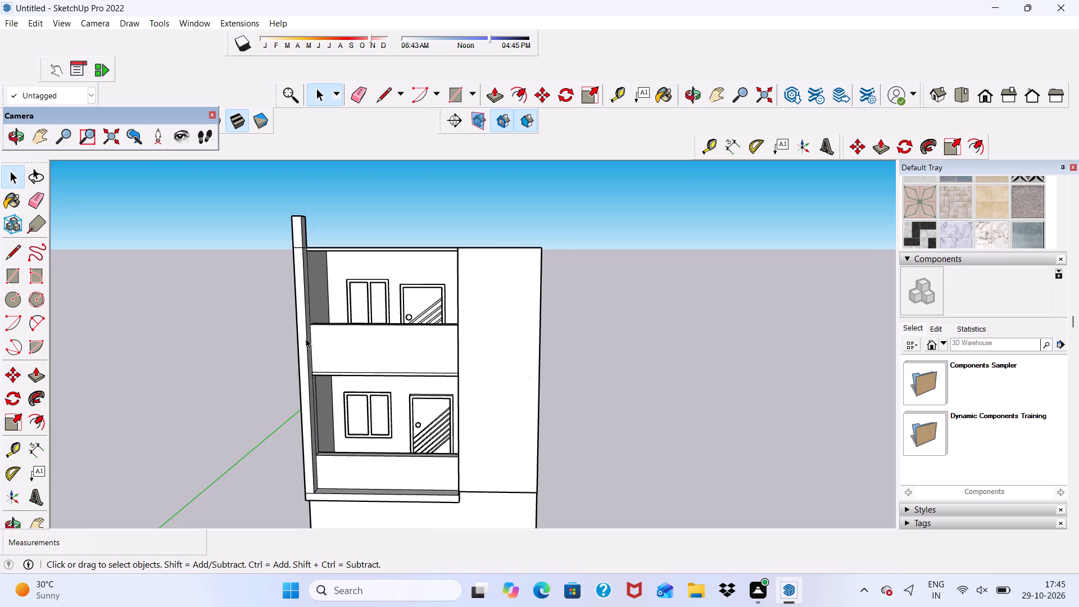
pyautogui.scroll(5, 310, 324)
pyautogui.scroll(-1, 333, 363)
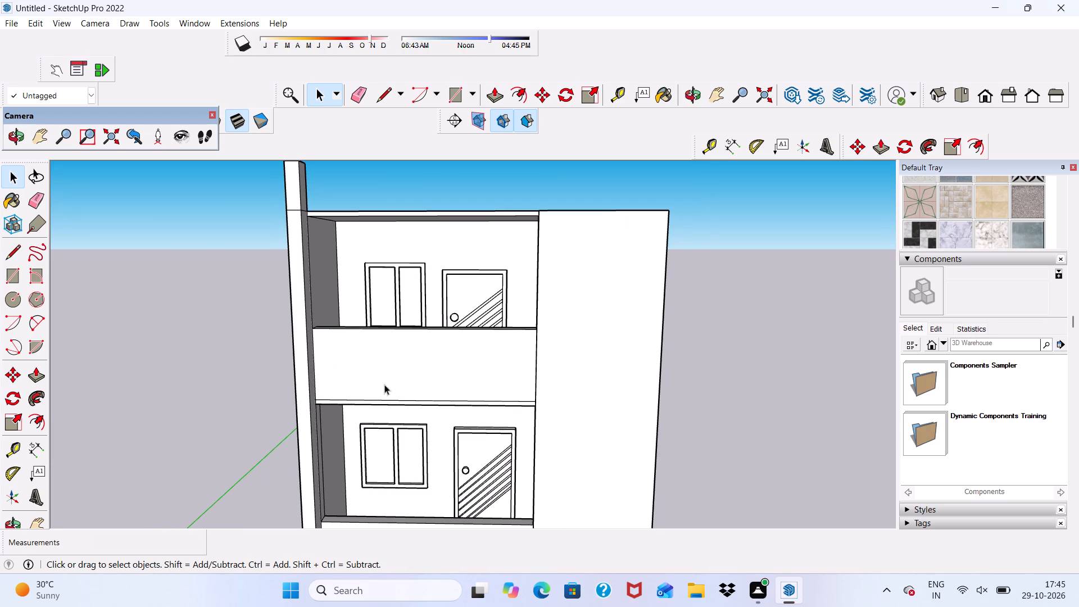
# Erase the thin horizontal line running along the bottom of the upper balcony's parapet.
pyautogui.click(451, 97)
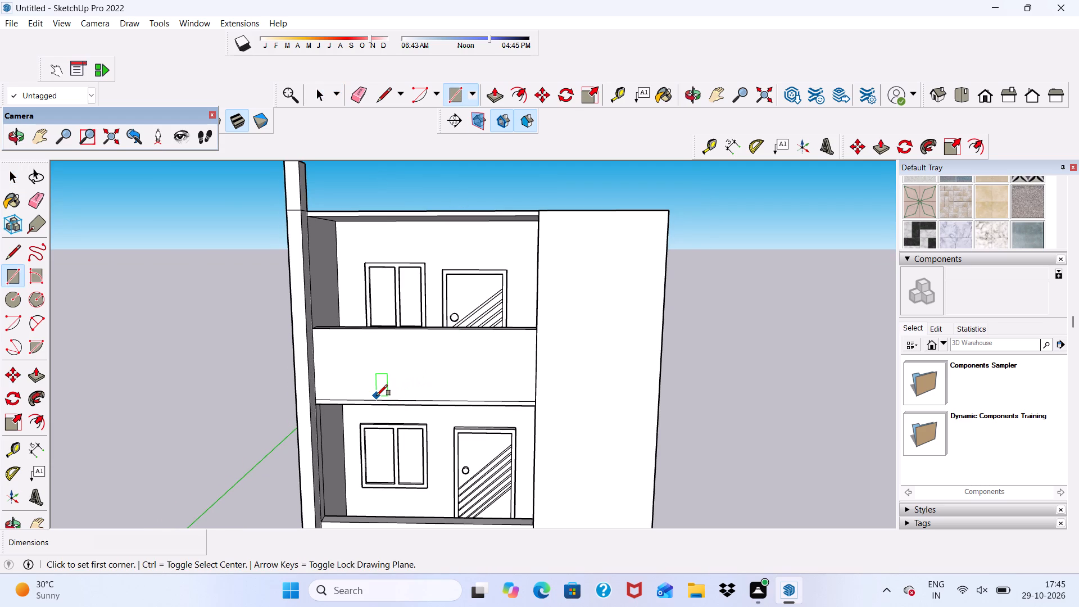
pyautogui.click(364, 92)
pyautogui.scroll(2, 386, 338)
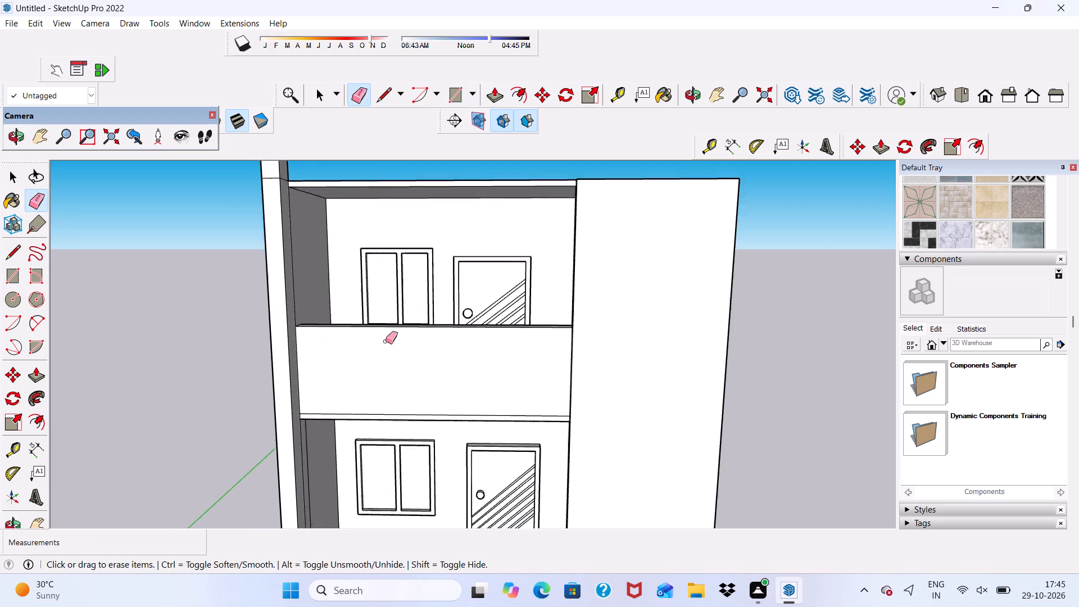
pyautogui.scroll(2, 386, 341)
pyautogui.scroll(-1, 372, 429)
pyautogui.click(373, 431)
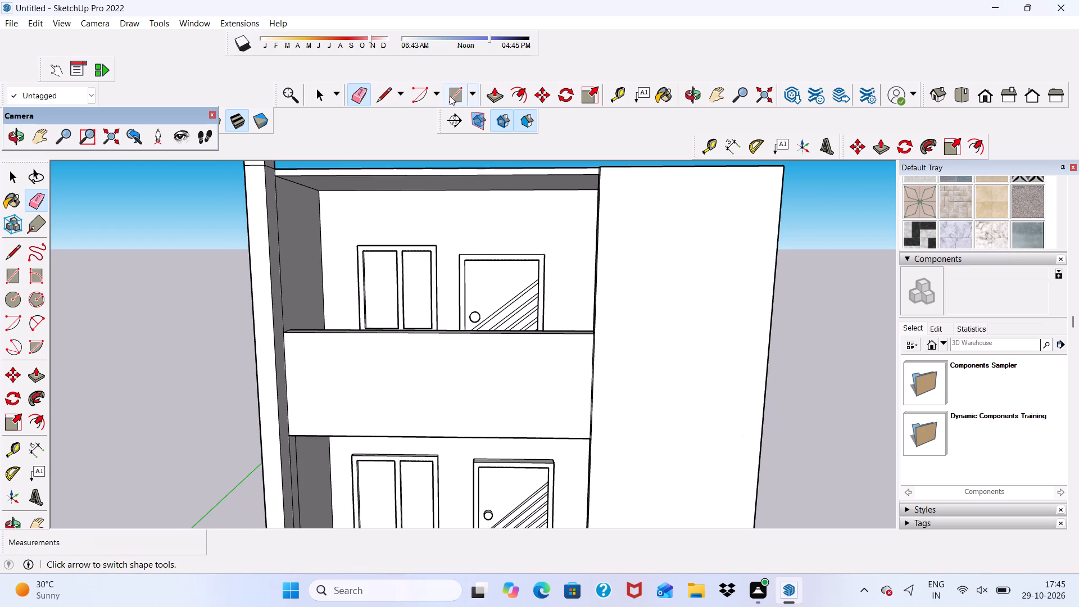
# Draw a rectangle about 12' 2 1/2" by 1' along the bottom of the upper balcony's front, spanning its full width.
pyautogui.click(450, 96)
pyautogui.scroll(4, 394, 305)
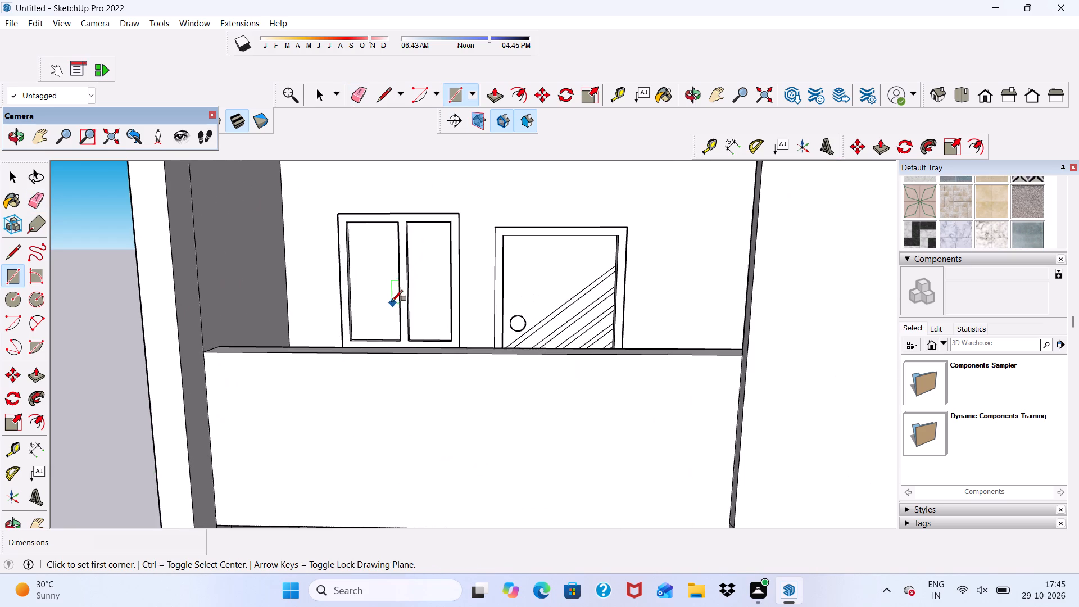
pyautogui.scroll(5, 392, 321)
pyautogui.scroll(-4, 336, 305)
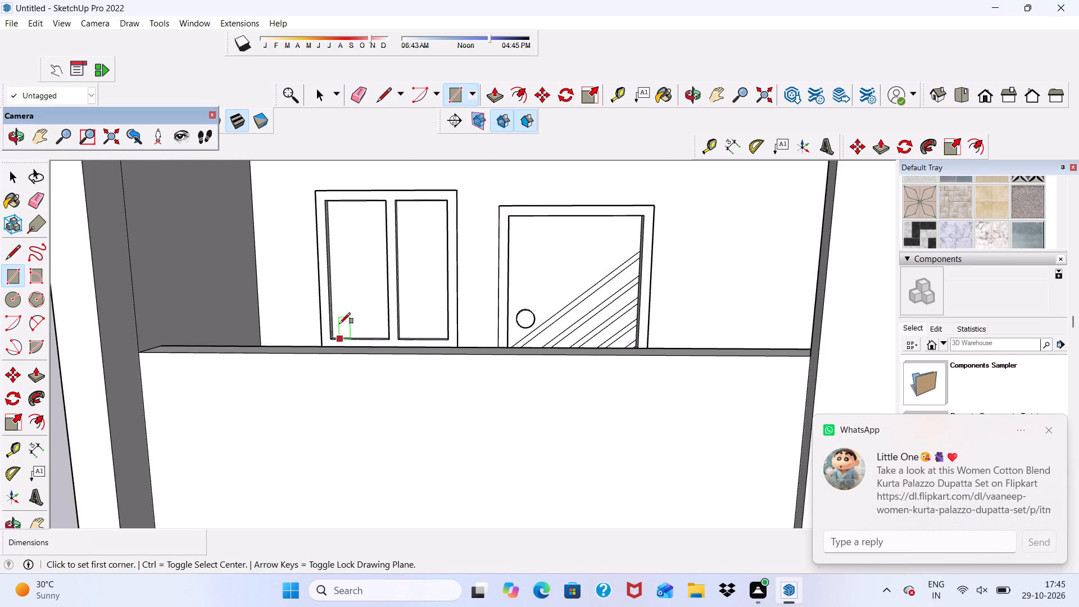
pyautogui.scroll(-12, 360, 332)
pyautogui.scroll(15, 425, 393)
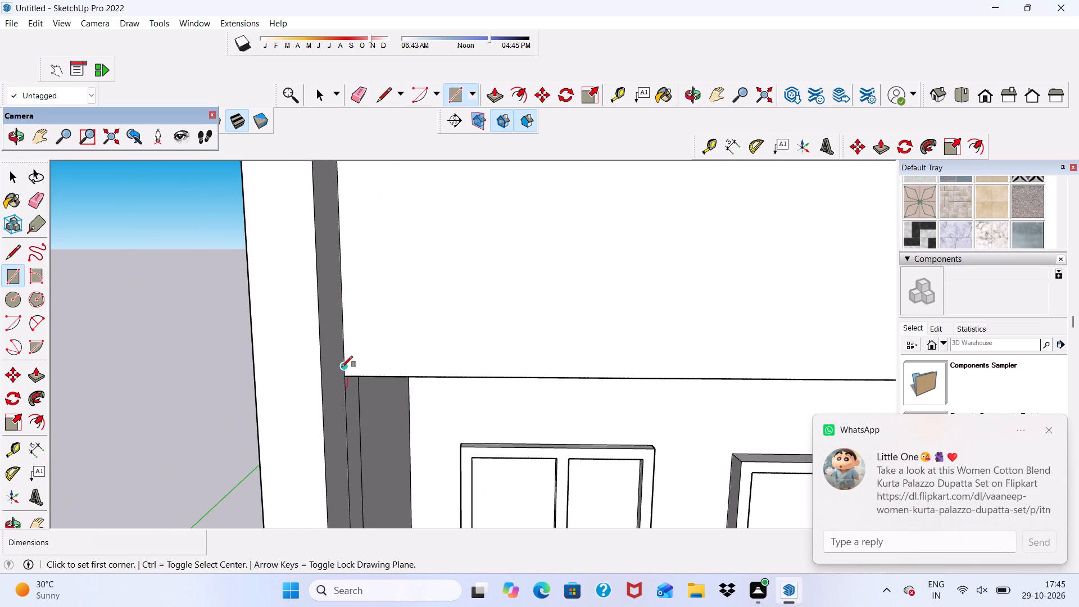
pyautogui.click(344, 375)
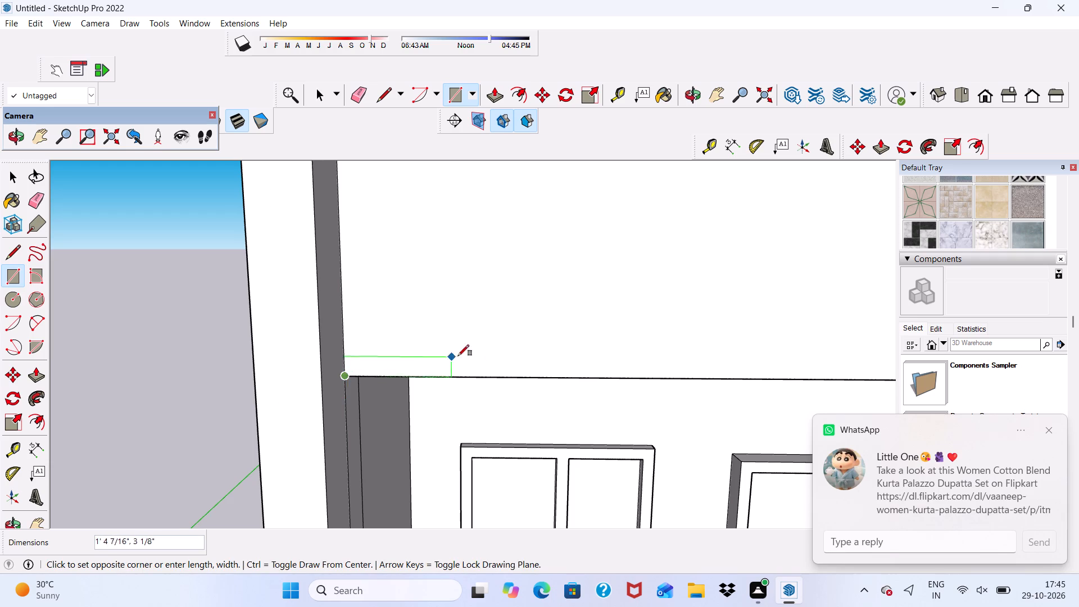
pyautogui.scroll(-1, 468, 356)
pyautogui.scroll(-3, 583, 293)
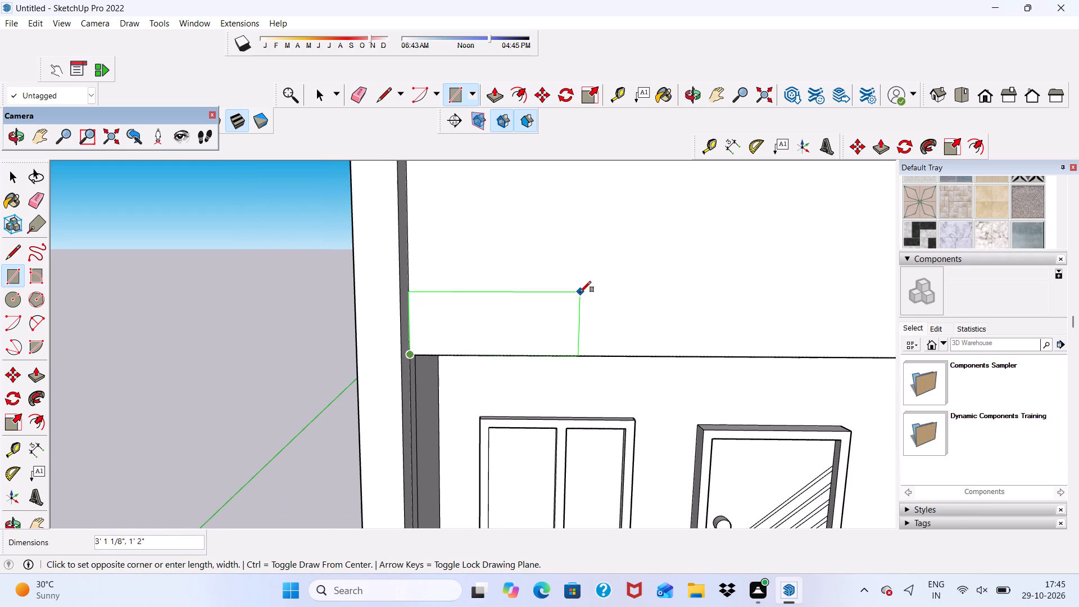
pyautogui.scroll(-4, 579, 286)
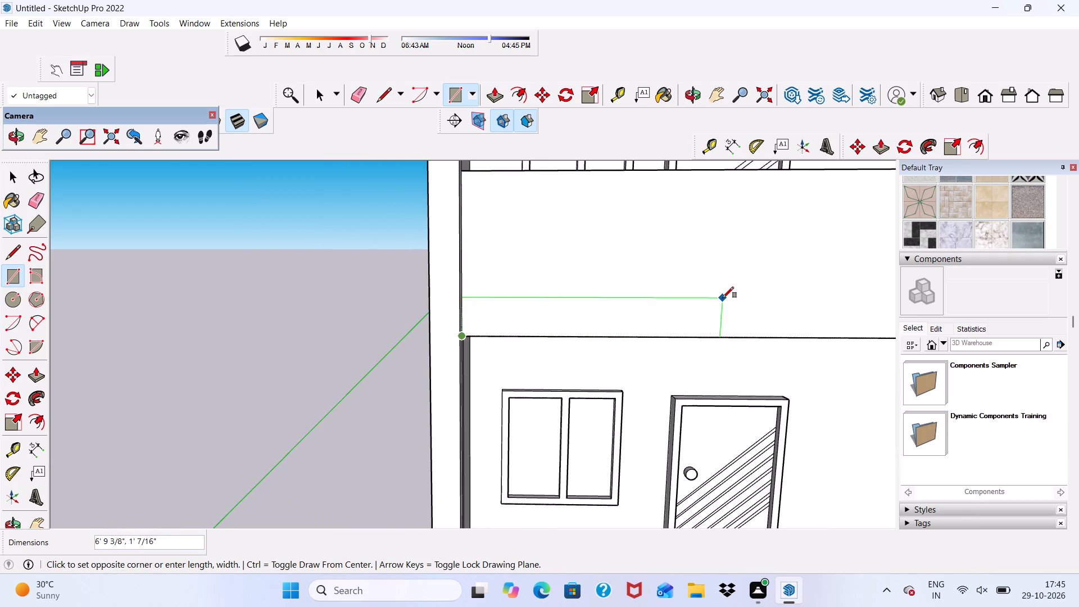
pyautogui.scroll(-3, 737, 295)
pyautogui.moveTo(737, 295); pyautogui.dragTo(727, 277, button='middle')
pyautogui.scroll(1, 725, 275)
pyautogui.scroll(-7, 675, 269)
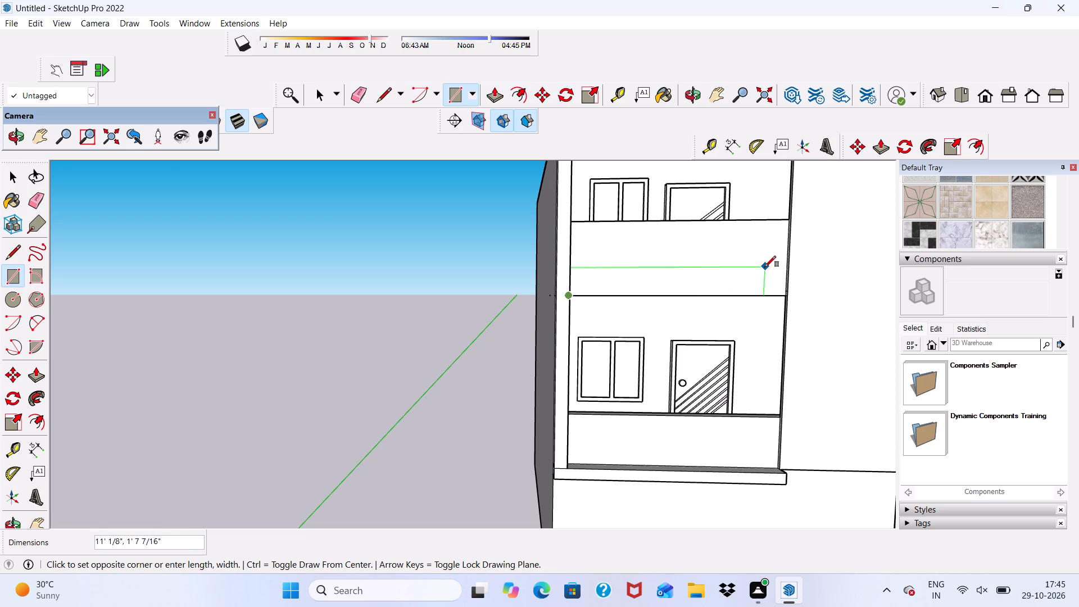
pyautogui.scroll(20, 777, 278)
pyautogui.scroll(-1, 780, 263)
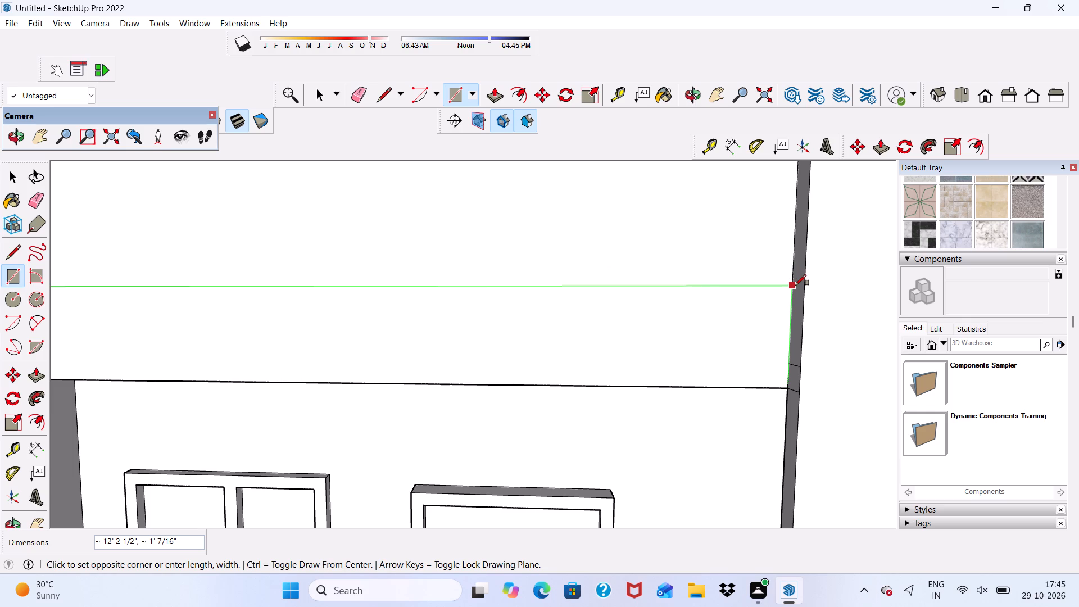
pyautogui.click(795, 286)
# Delete the face covering the lower-storey opening beneath the upper balcony.
pyautogui.scroll(-4, 753, 266)
pyautogui.moveTo(749, 275); pyautogui.dragTo(733, 182, button='middle')
pyautogui.scroll(1, 733, 184)
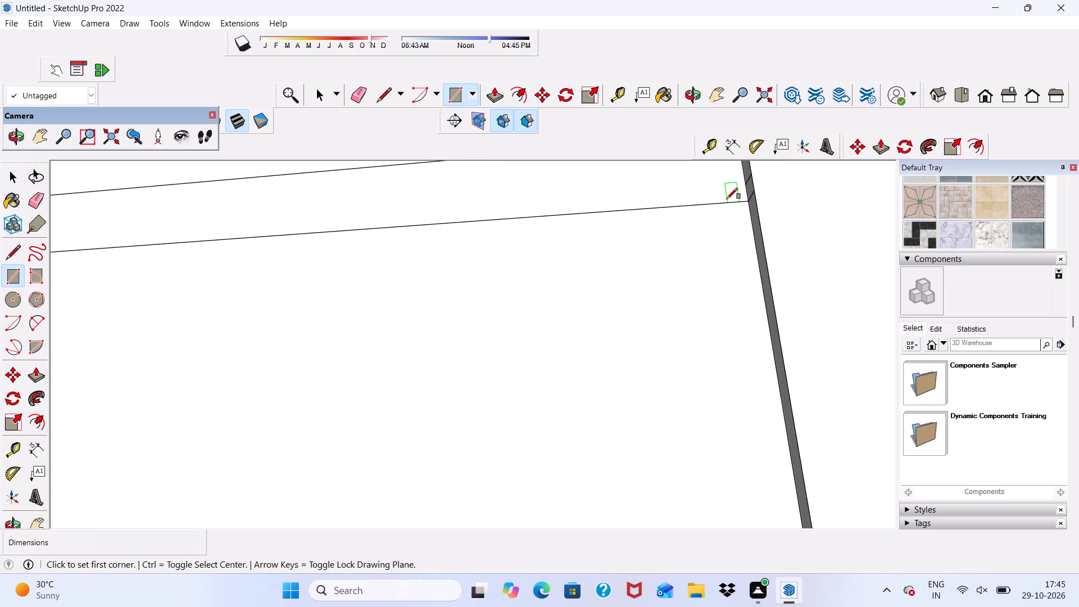
pyautogui.press('space')
pyautogui.click(656, 324)
pyautogui.press('Delete')
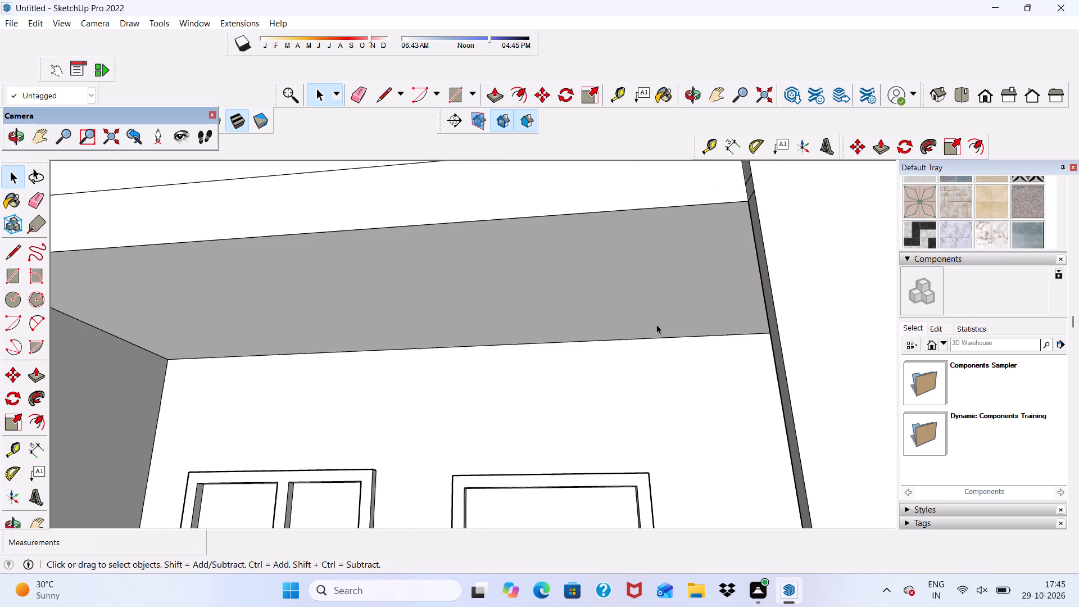
# Erase the short leftover line on the side of the projecting panel, next to the upper balcony's bottom band.
pyautogui.scroll(-5, 659, 337)
pyautogui.scroll(1, 667, 380)
pyautogui.scroll(-4, 655, 382)
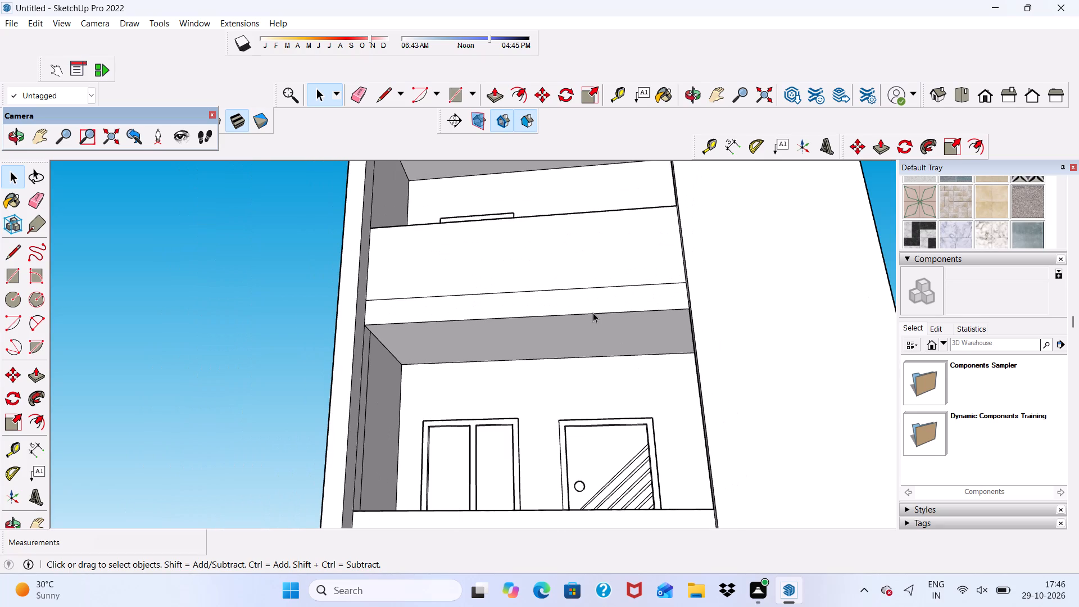
pyautogui.click(357, 87)
pyautogui.scroll(-1, 439, 202)
pyautogui.moveTo(508, 214); pyautogui.dragTo(511, 219, button='middle')
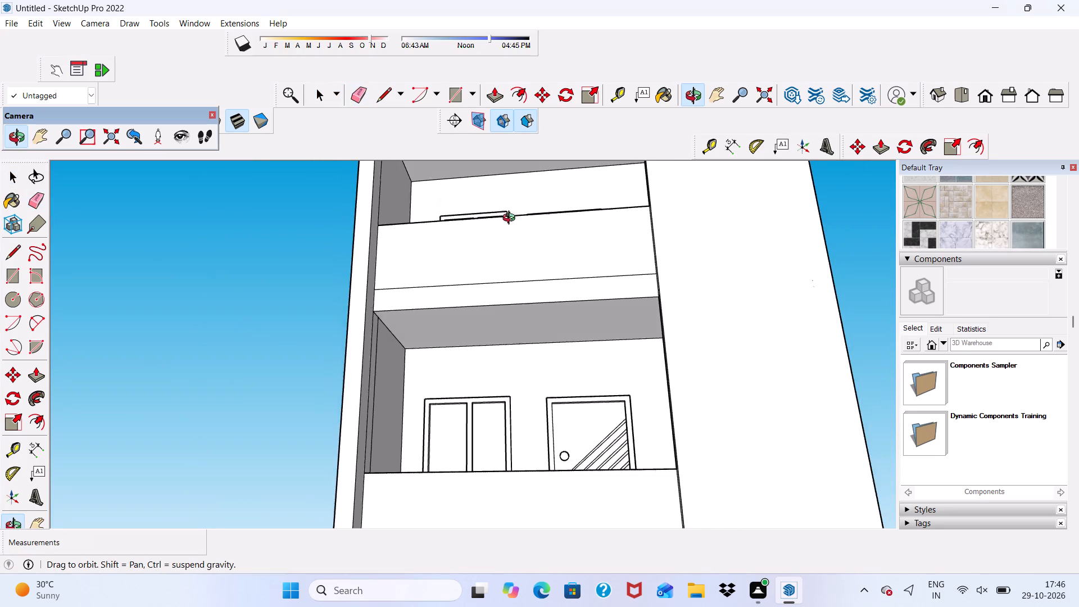
pyautogui.moveTo(511, 219); pyautogui.dragTo(679, 327, button='middle')
pyautogui.scroll(13, 679, 327)
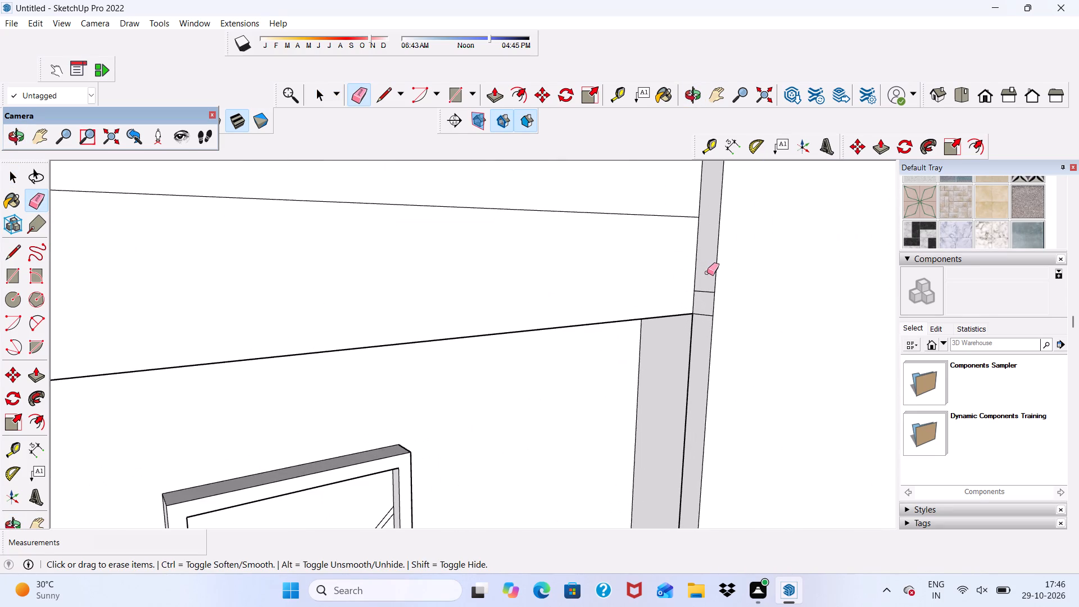
pyautogui.moveTo(708, 277); pyautogui.dragTo(709, 295)
pyautogui.scroll(-11, 502, 237)
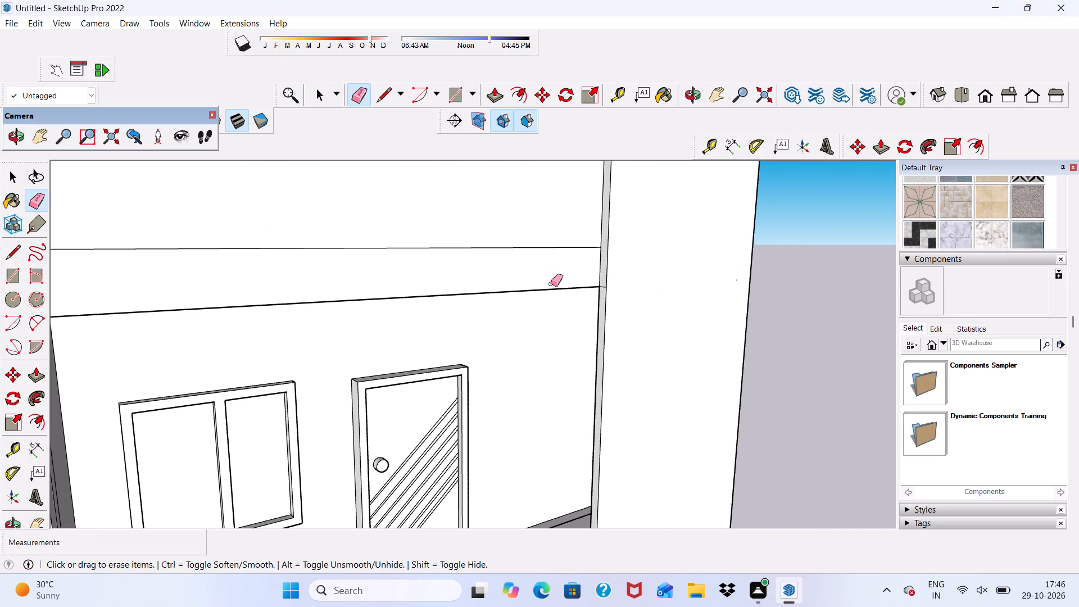
# Draw an upright rectangle about 4' 3" high and 1' 7" wide on the upper balcony's front, at the end beside the projecting panel.
pyautogui.scroll(-1, 551, 282)
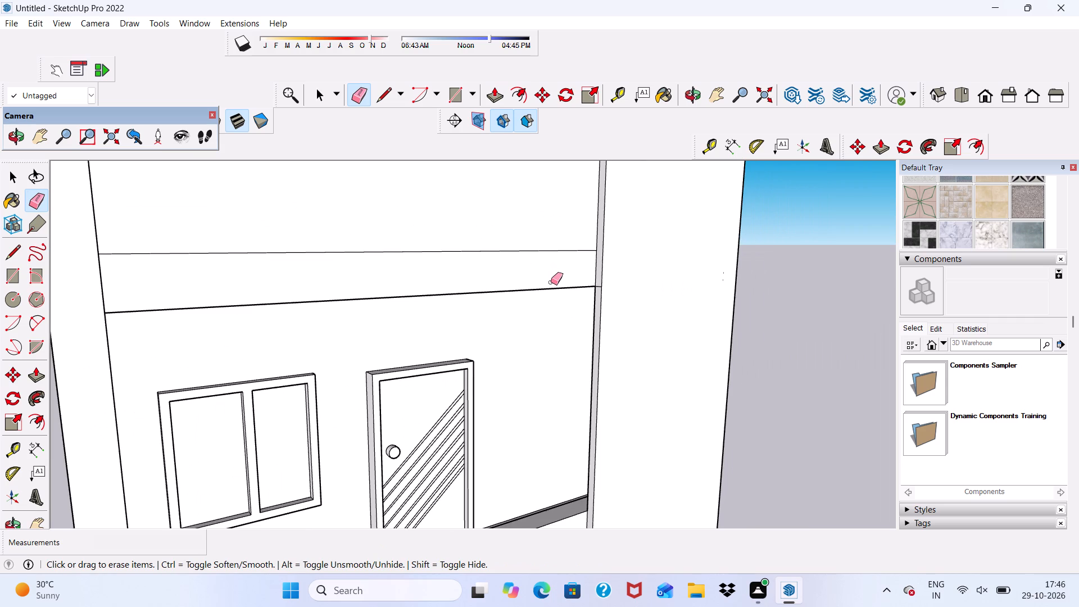
pyautogui.scroll(-1, 561, 286)
pyautogui.moveTo(588, 299); pyautogui.dragTo(434, 296, button='middle')
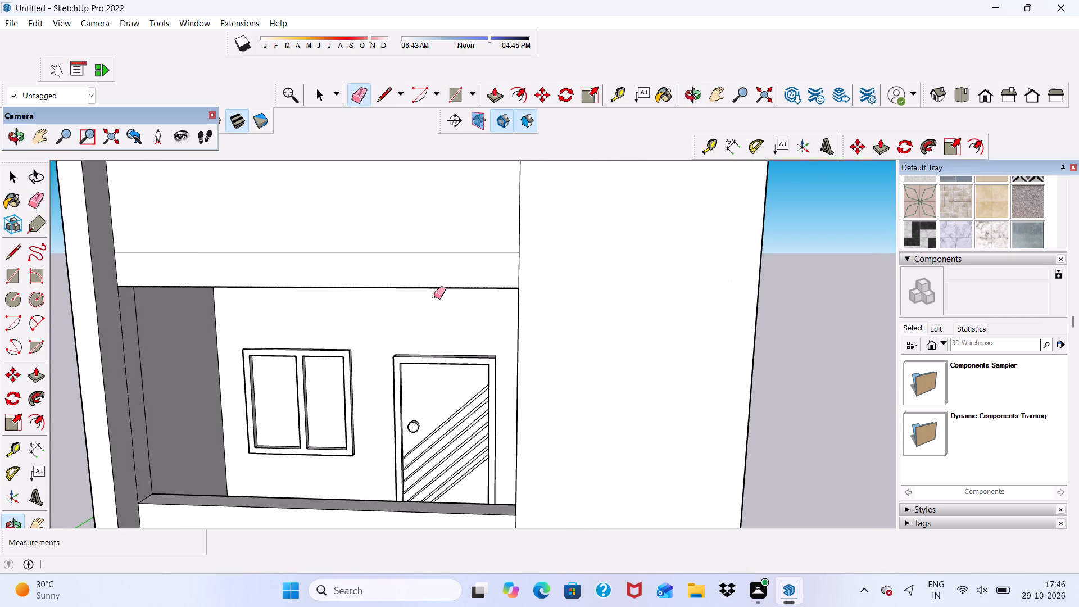
pyautogui.press('space')
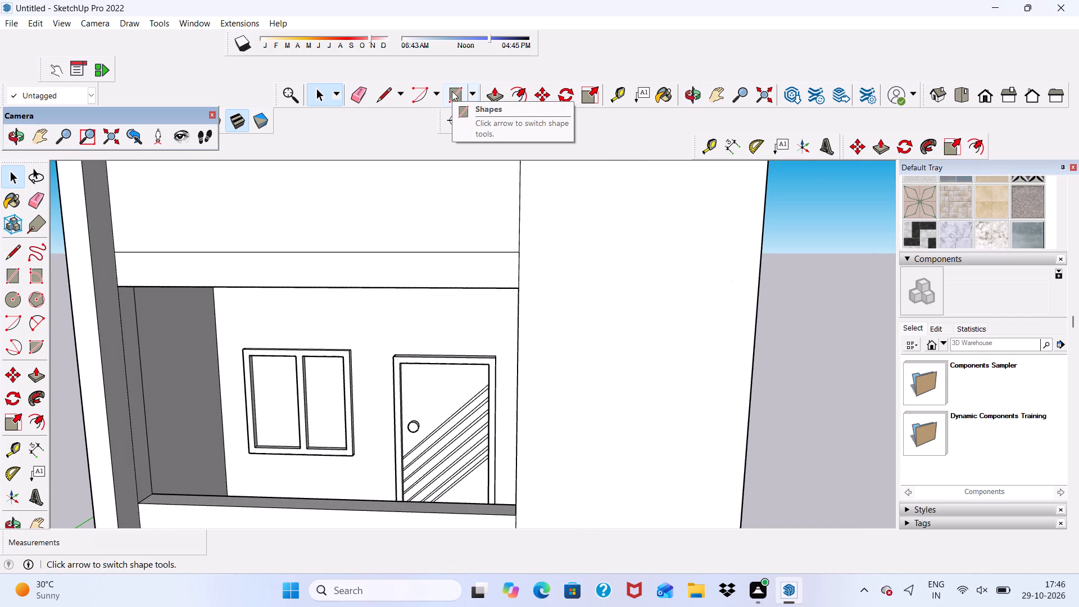
pyautogui.scroll(-4, 453, 114)
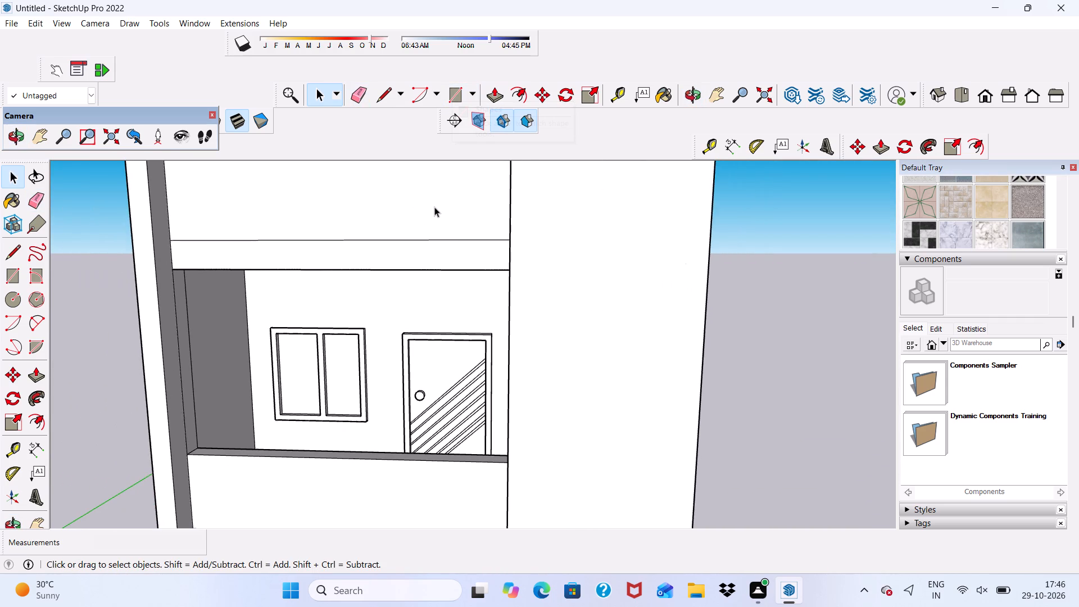
pyautogui.scroll(-10, 470, 284)
pyautogui.scroll(3, 442, 144)
pyautogui.click(459, 96)
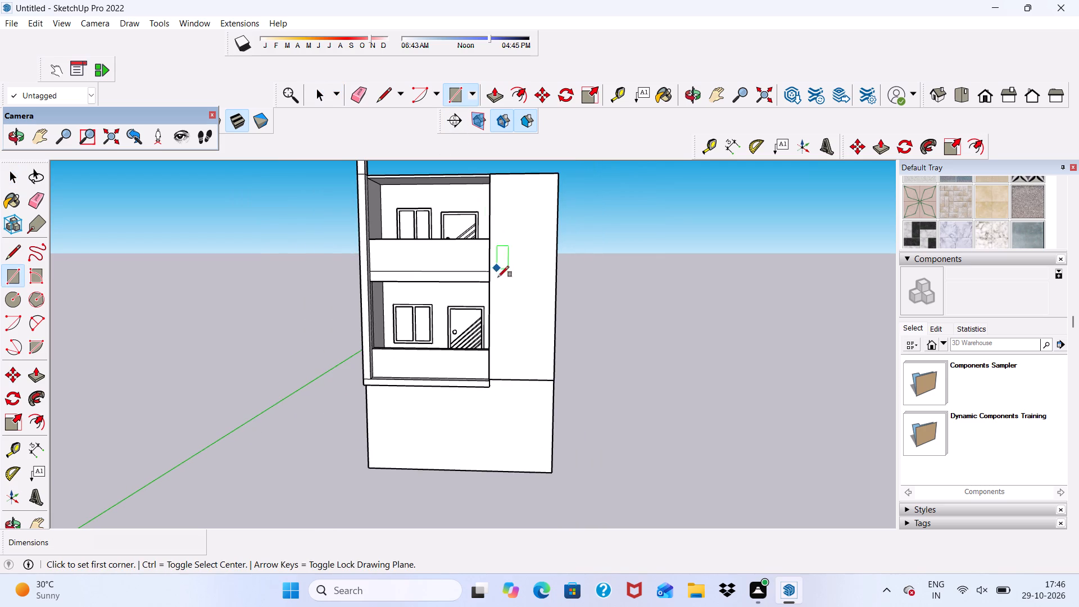
pyautogui.scroll(4, 499, 293)
pyautogui.moveTo(461, 259); pyautogui.dragTo(542, 278, button='middle')
pyautogui.scroll(10, 526, 292)
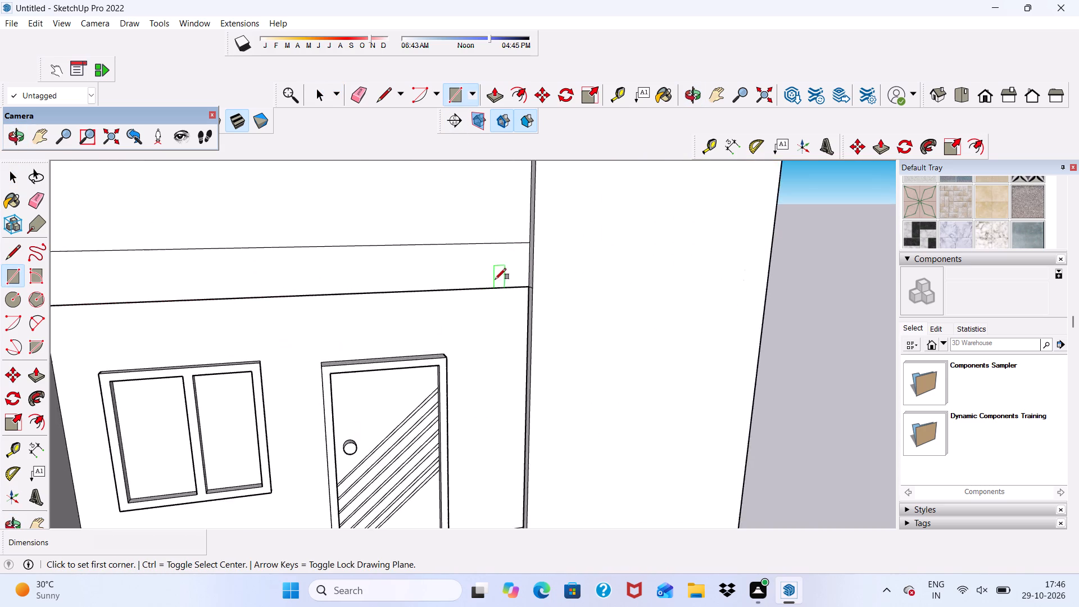
pyautogui.scroll(13, 498, 285)
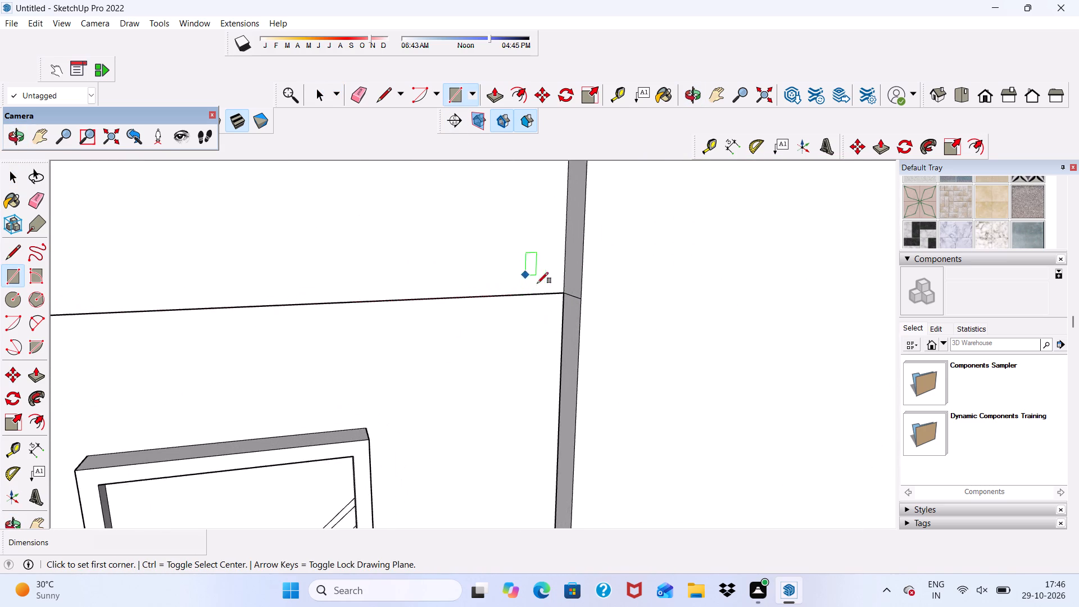
pyautogui.scroll(3, 537, 283)
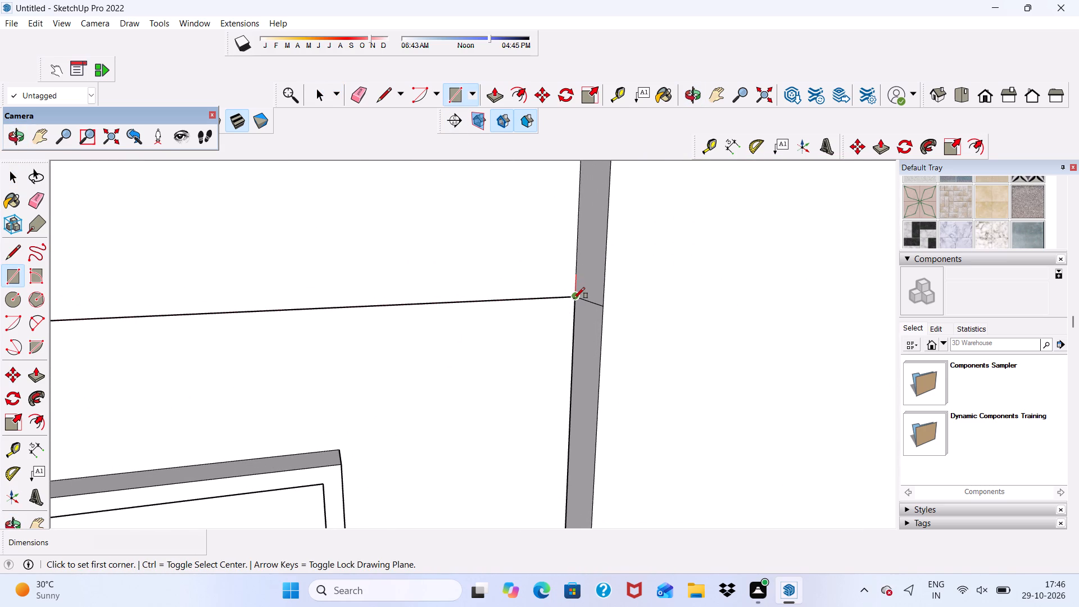
pyautogui.click(574, 296)
pyautogui.scroll(-11, 545, 331)
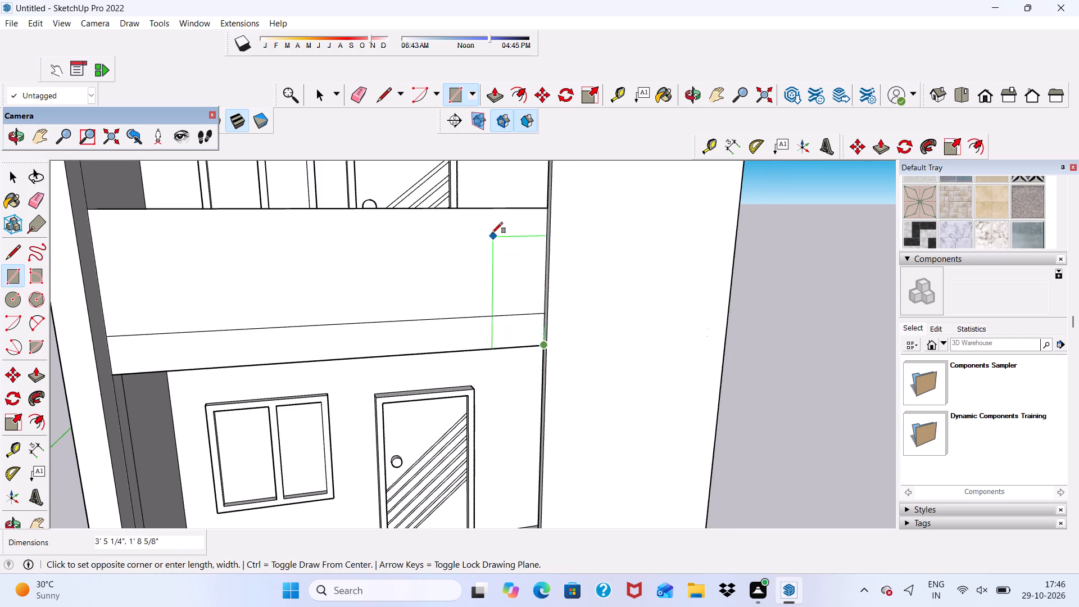
pyautogui.scroll(3, 492, 210)
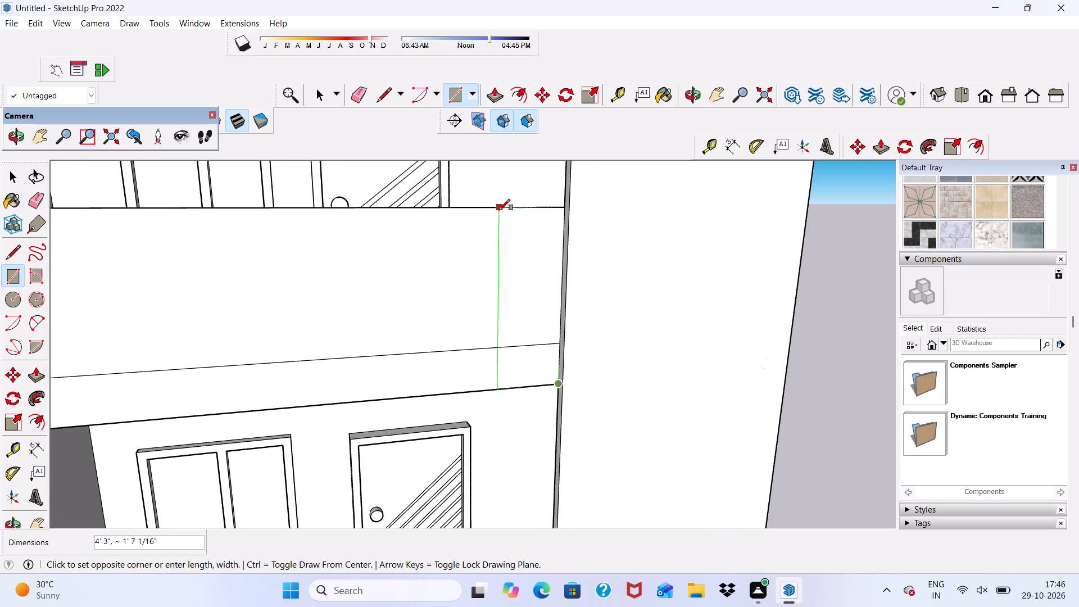
pyautogui.click(505, 207)
pyautogui.scroll(-5, 501, 225)
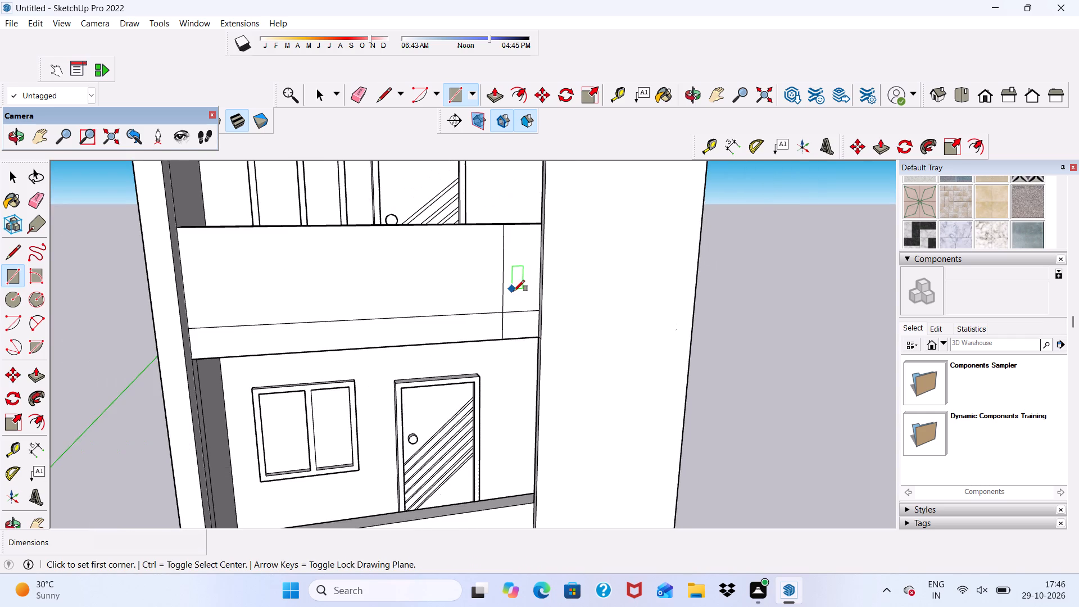
pyautogui.moveTo(514, 291); pyautogui.dragTo(402, 286, button='middle')
pyautogui.press('space')
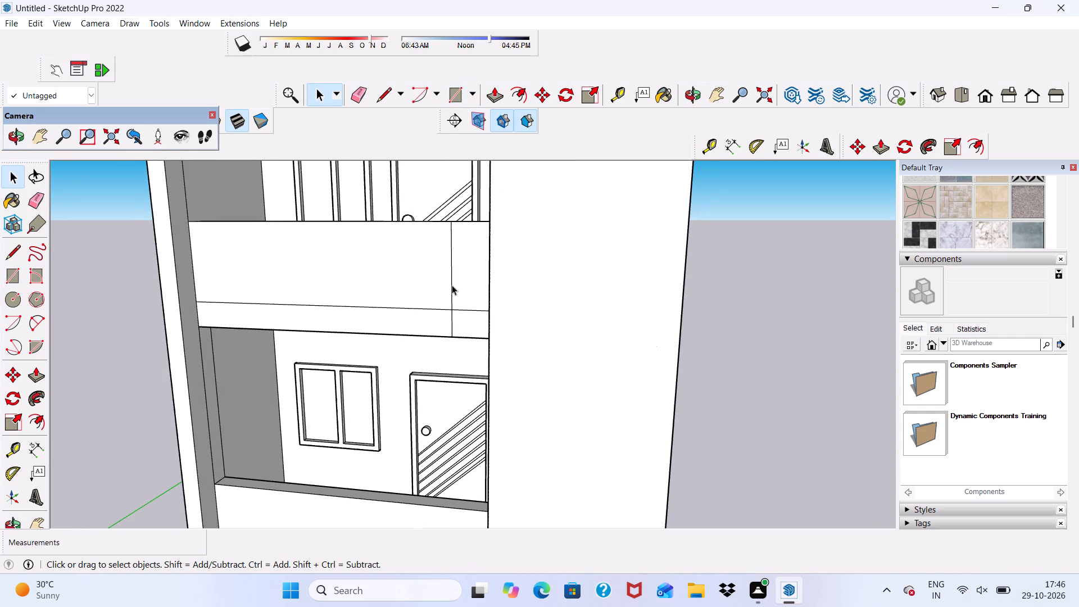
# Erase the short segments where the upright rectangle and bottom band overlap at the corner of the upper balcony's front.
pyautogui.scroll(-9, 488, 288)
pyautogui.scroll(1, 447, 279)
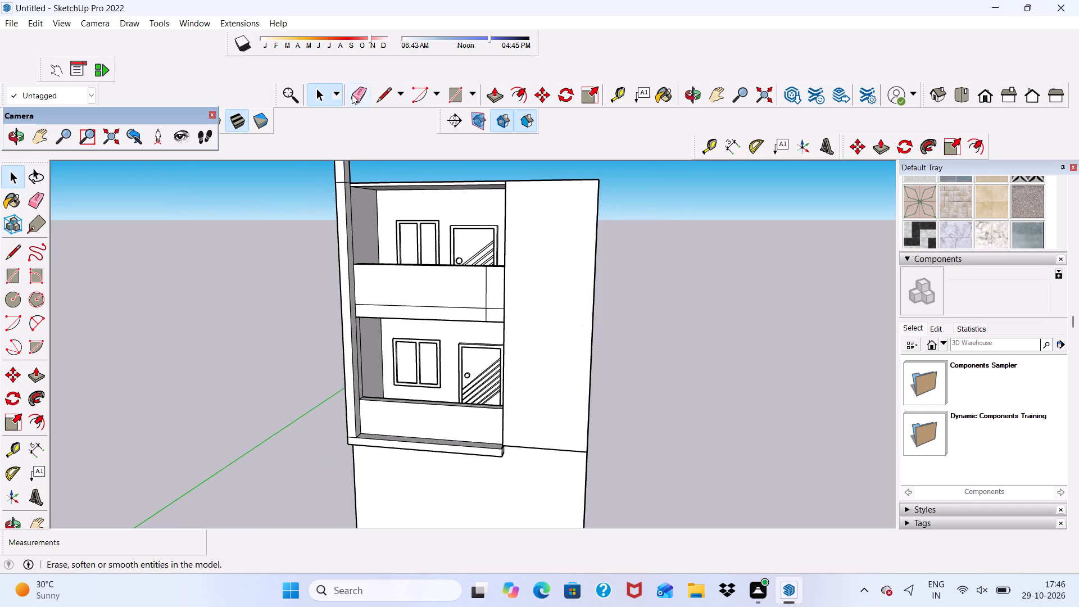
pyautogui.click(355, 92)
pyautogui.scroll(10, 508, 306)
pyautogui.moveTo(475, 288); pyautogui.dragTo(441, 315)
pyautogui.scroll(-6, 439, 296)
pyautogui.scroll(-2, 575, 276)
pyautogui.press('space')
pyautogui.scroll(-5, 552, 270)
pyautogui.moveTo(467, 297); pyautogui.dragTo(565, 267, button='middle')
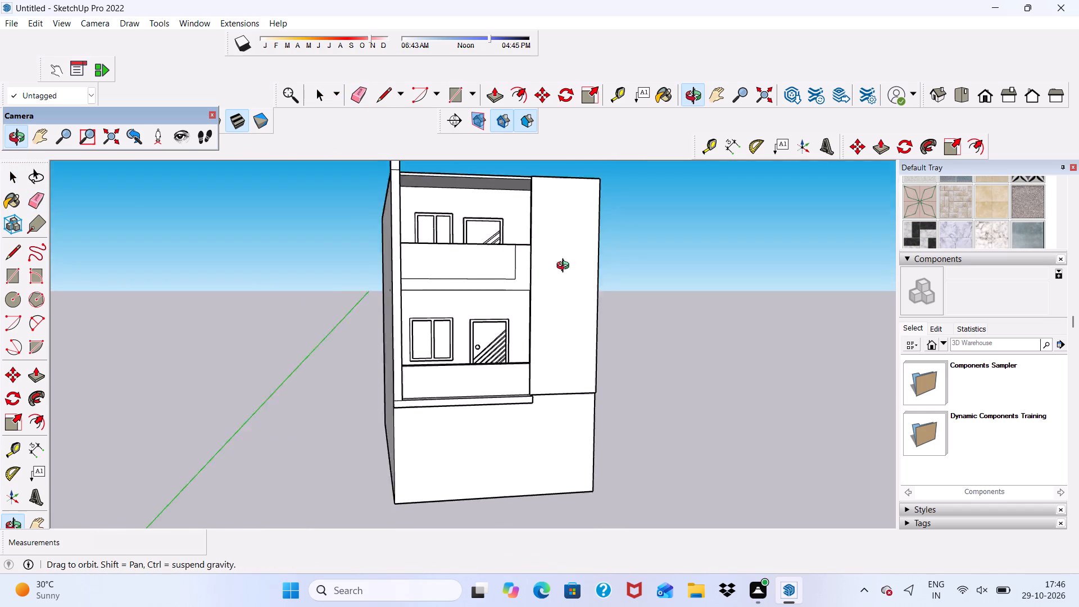
pyautogui.moveTo(565, 267); pyautogui.dragTo(482, 320, button='middle')
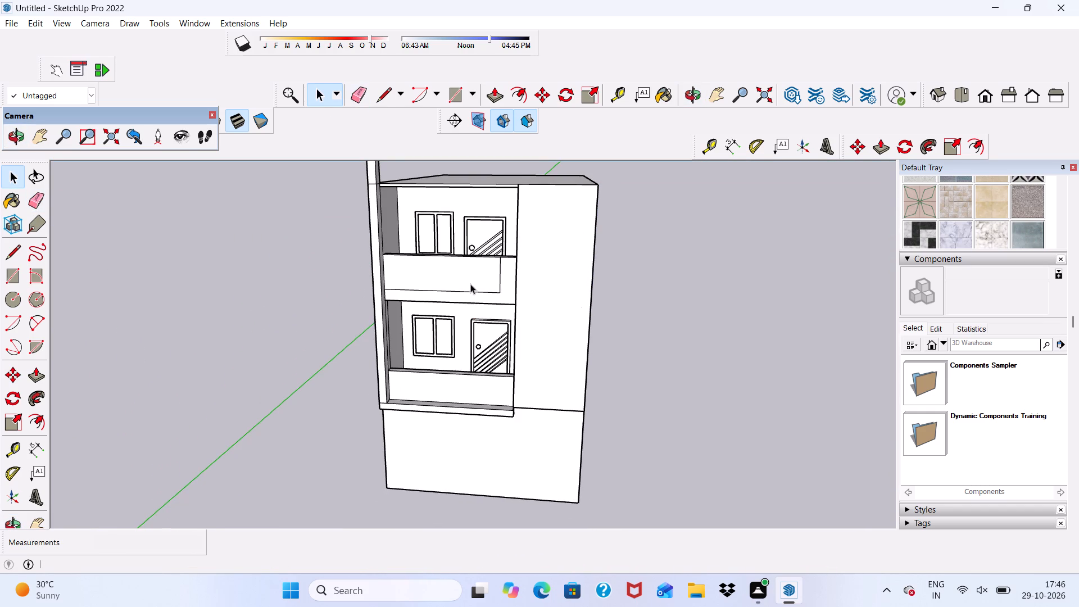
pyautogui.scroll(-11, 470, 284)
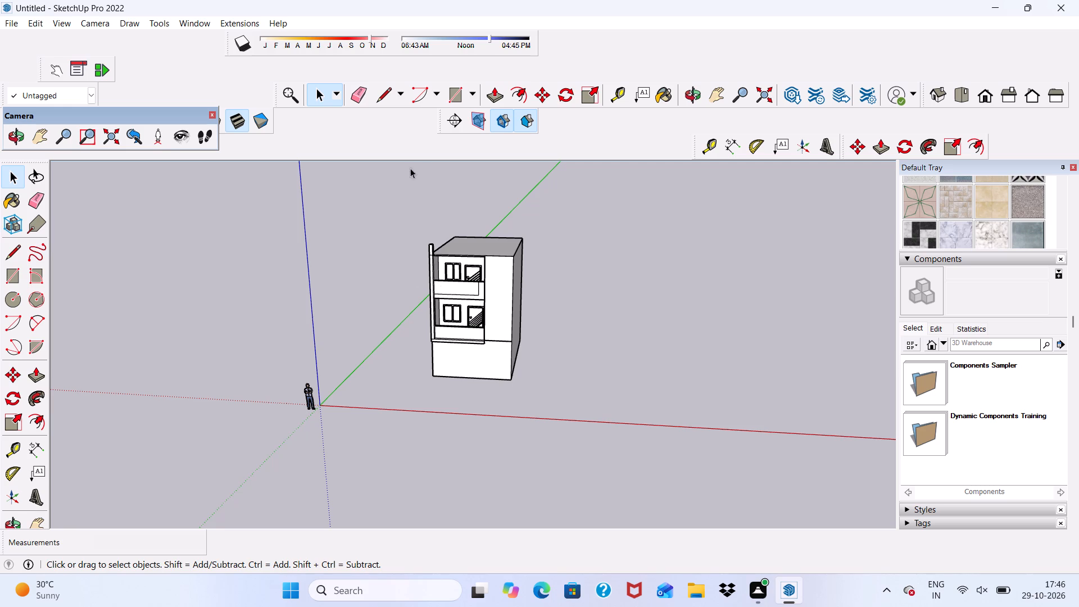
# Draw an upright rectangle about 10' 6" by 8 3/4" beside the column, from the upper balcony's bottom corner to the roof edge.
pyautogui.click(447, 103)
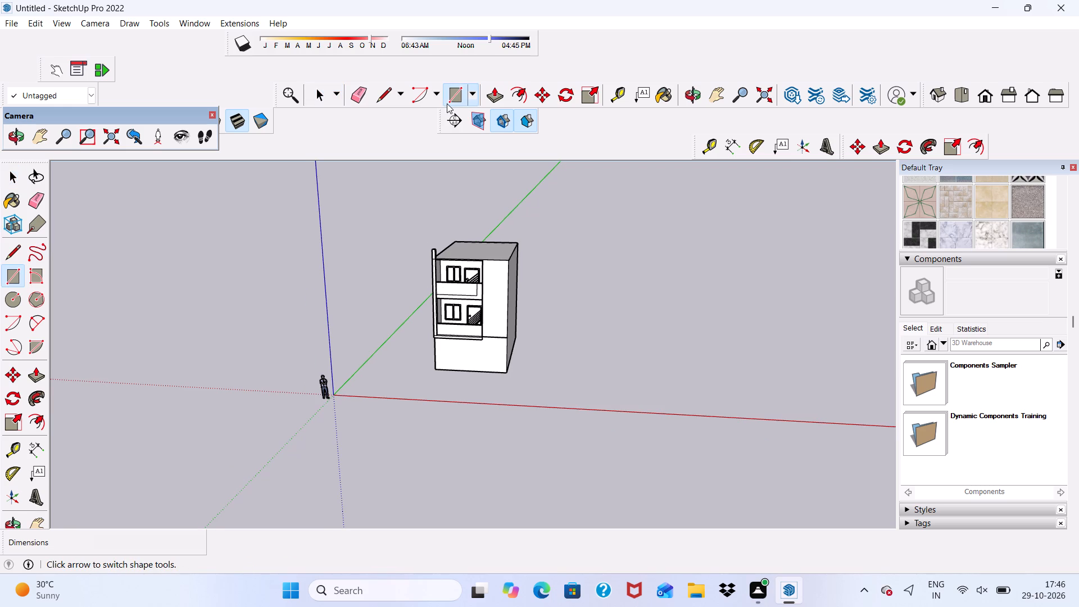
pyautogui.scroll(-4, 457, 165)
pyautogui.scroll(9, 438, 287)
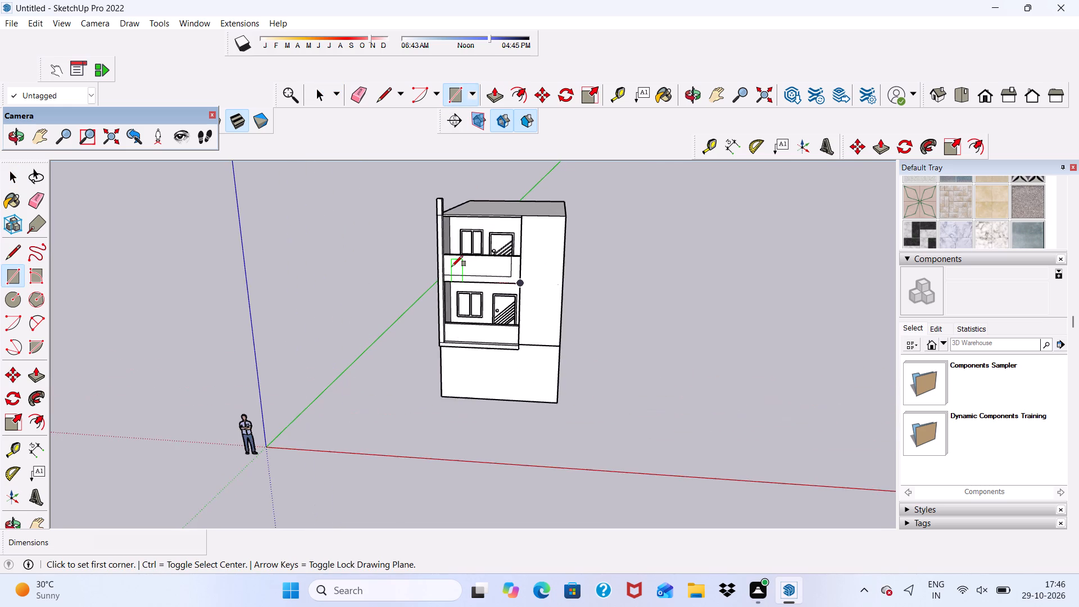
pyautogui.scroll(6, 452, 266)
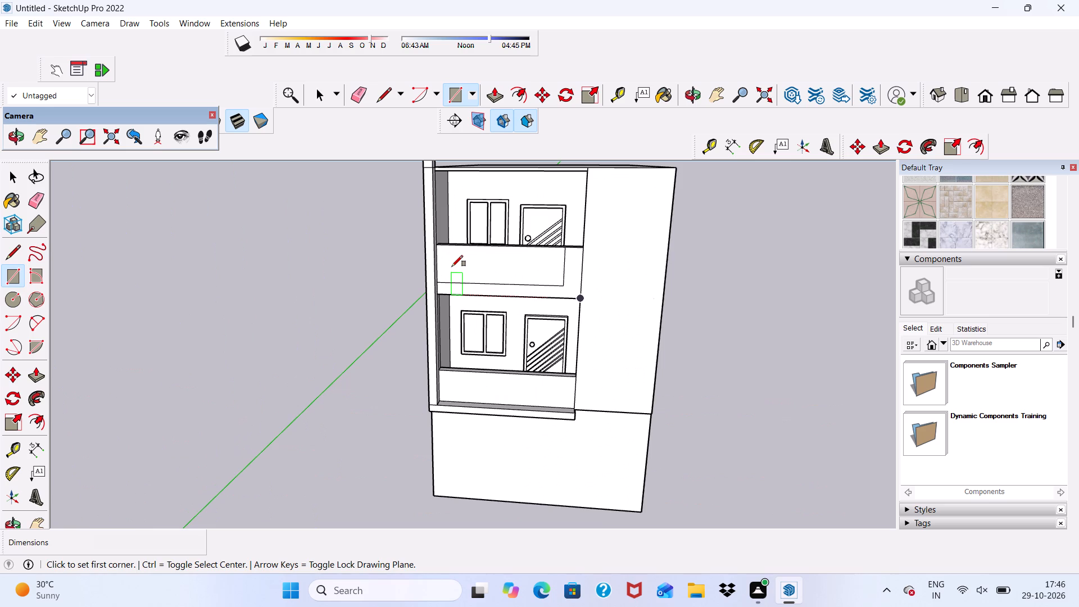
pyautogui.scroll(-7, 426, 266)
pyautogui.scroll(20, 422, 296)
pyautogui.scroll(1, 422, 296)
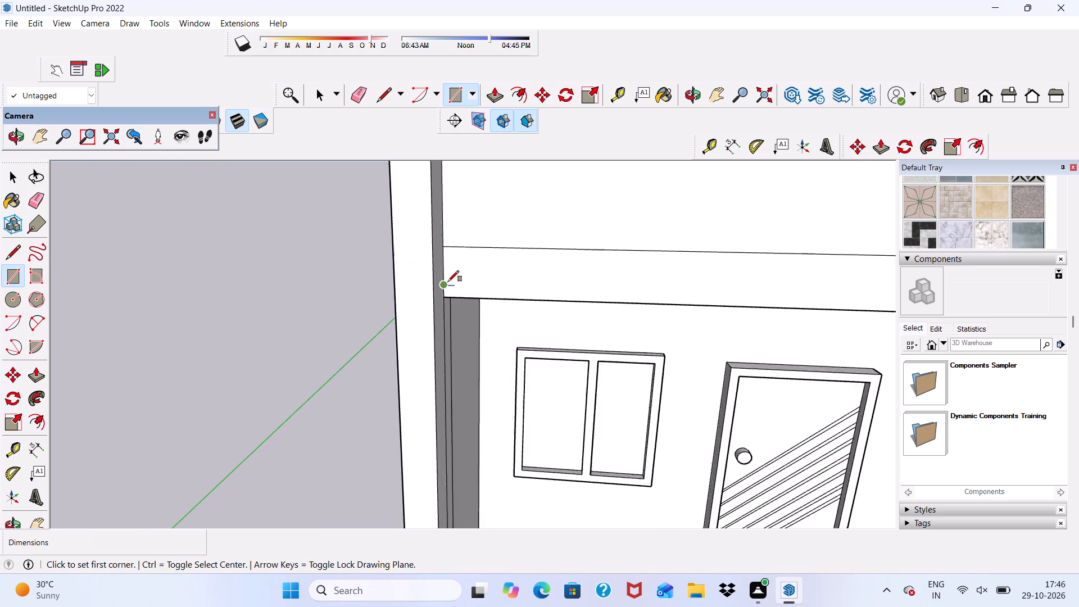
pyautogui.scroll(3, 448, 282)
pyautogui.click(441, 305)
pyautogui.scroll(-5, 441, 305)
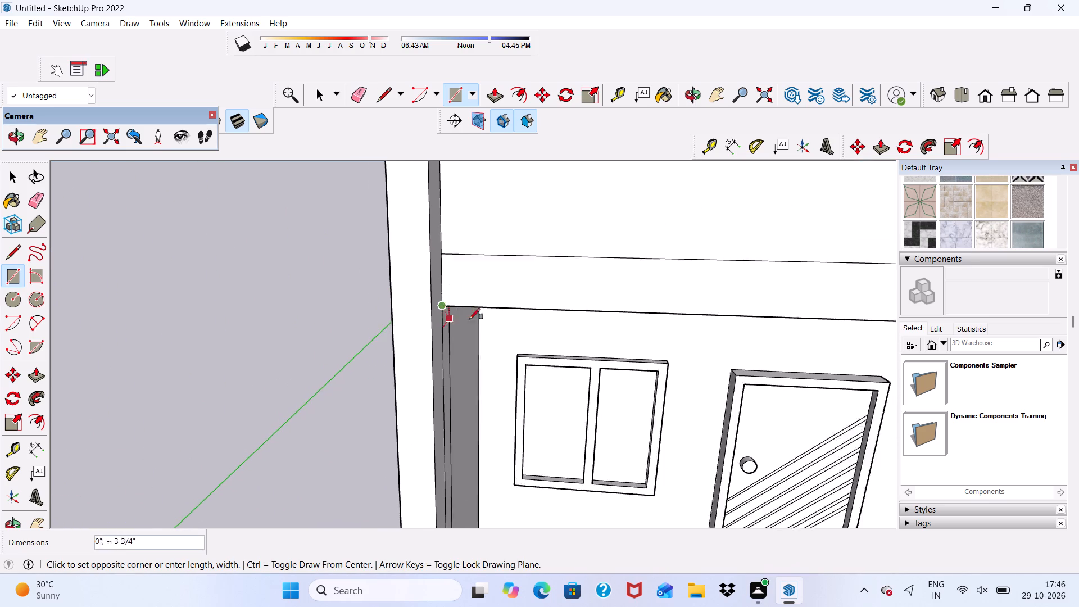
pyautogui.scroll(-9, 488, 284)
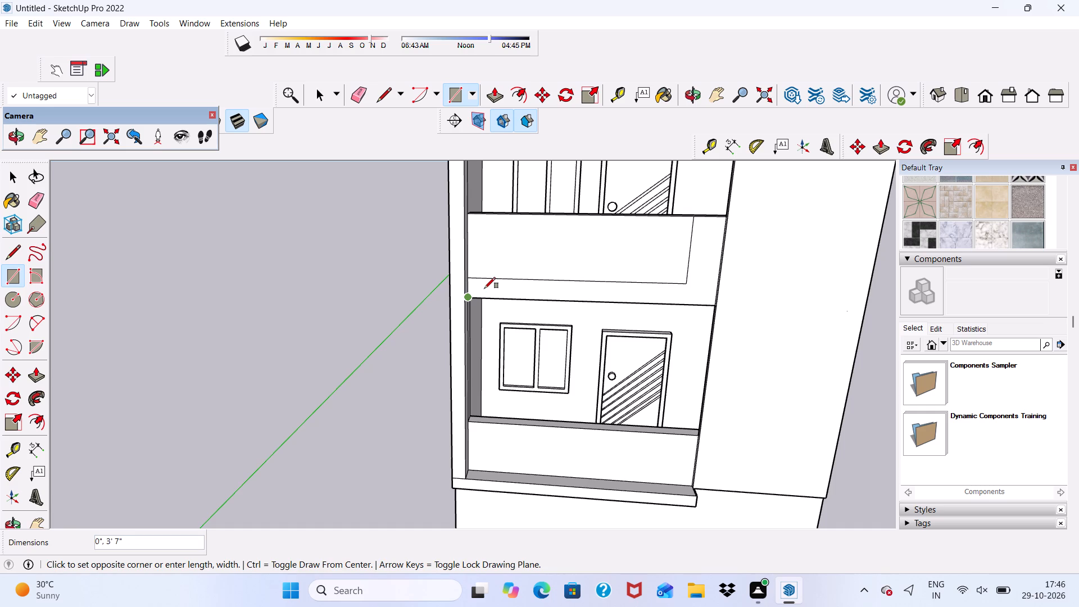
pyautogui.scroll(1, 483, 277)
pyautogui.scroll(-6, 480, 256)
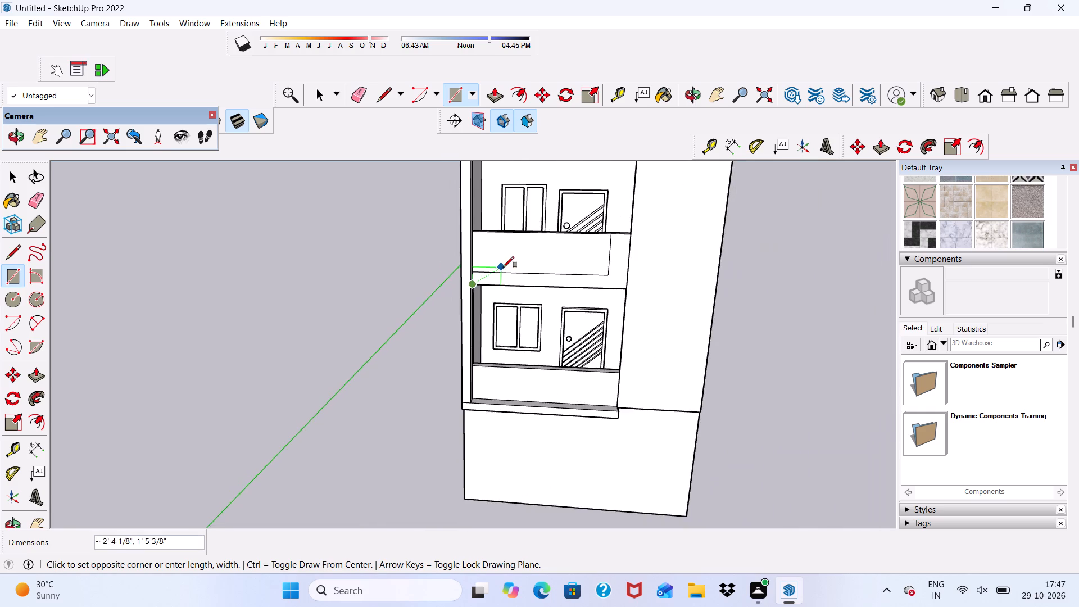
pyautogui.scroll(-20, 503, 267)
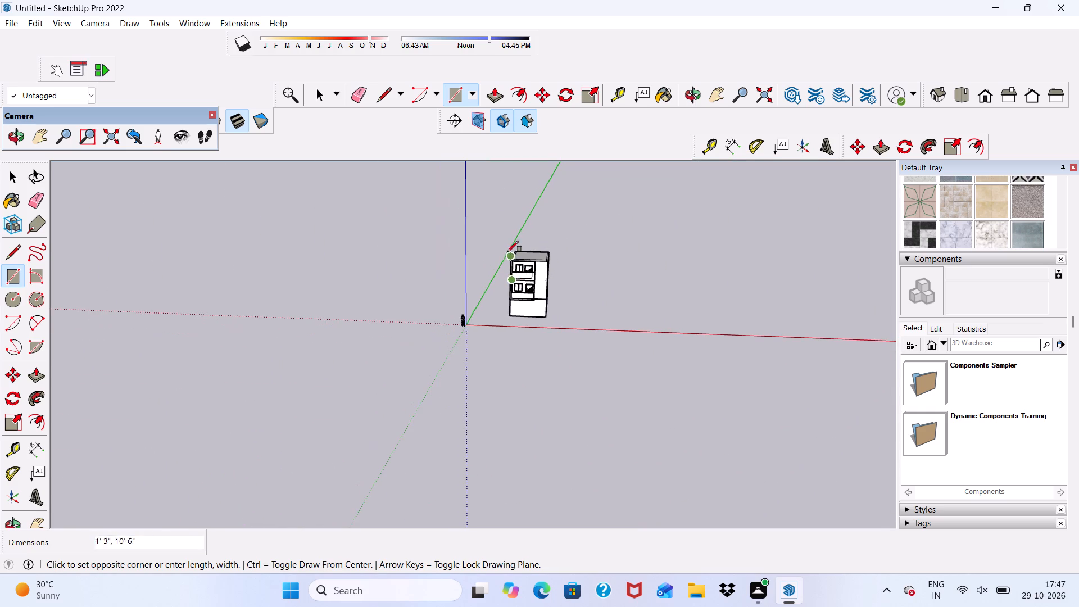
pyautogui.scroll(-5, 502, 247)
pyautogui.scroll(18, 515, 278)
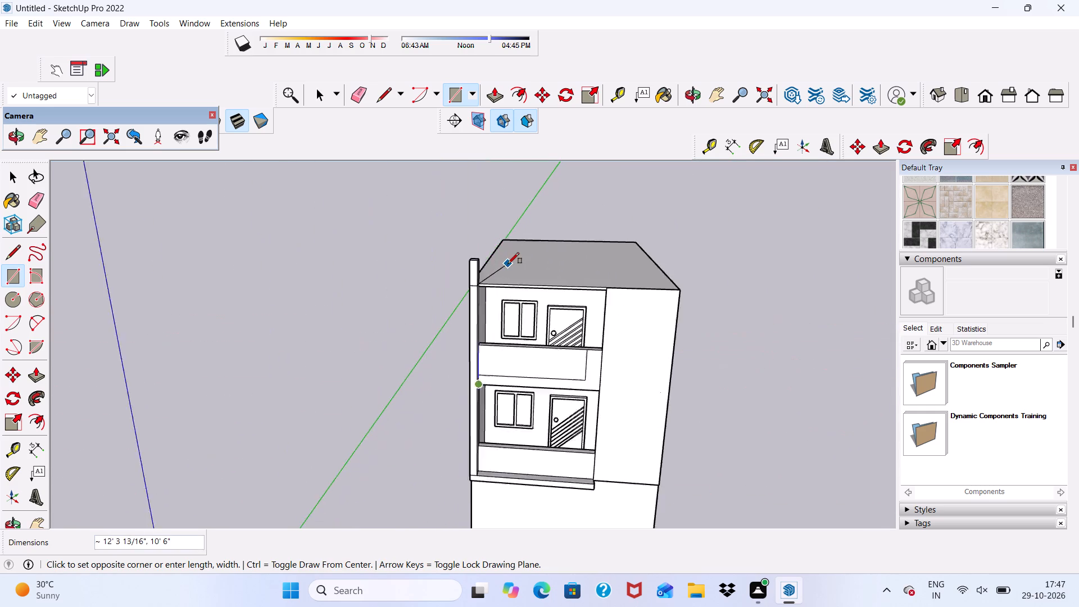
pyautogui.scroll(15, 508, 264)
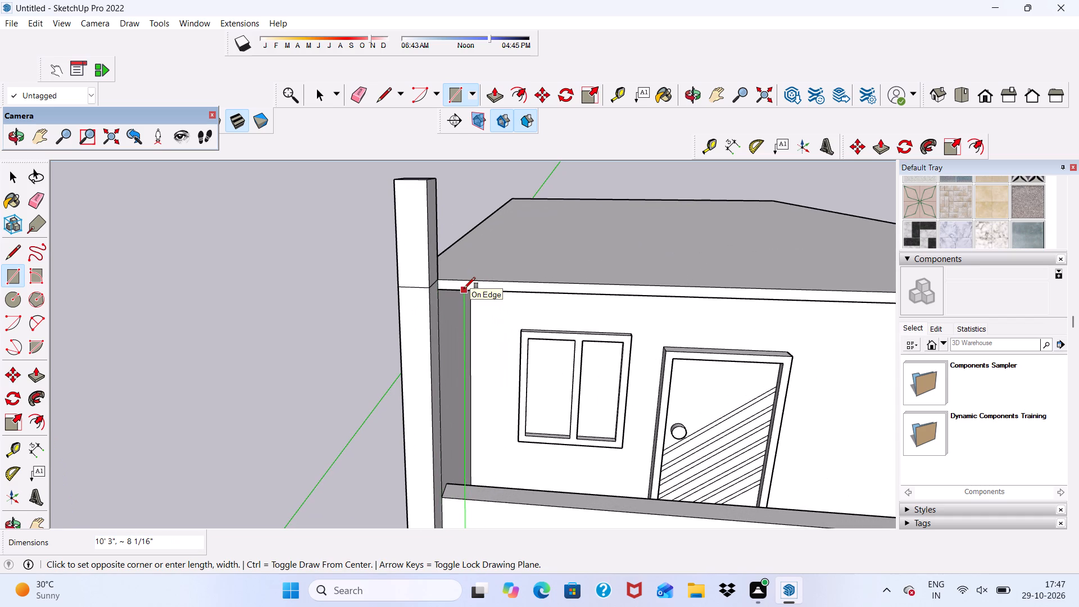
pyautogui.scroll(7, 464, 288)
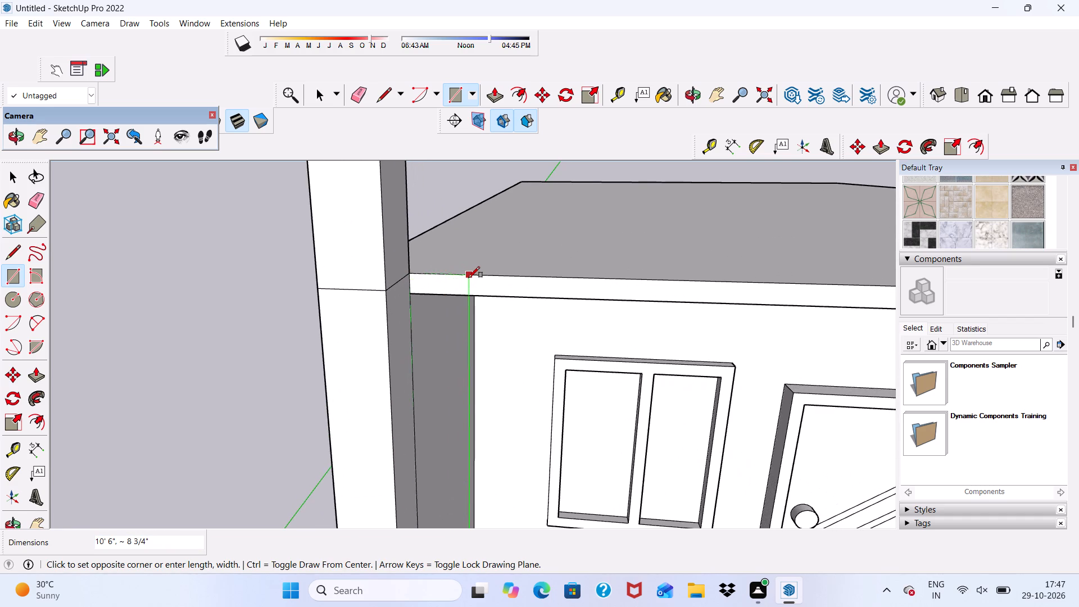
pyautogui.click(469, 278)
# Delete the face covering the upper-storey opening above the balcony.
pyautogui.scroll(-5, 466, 279)
pyautogui.press('space')
pyautogui.click(607, 348)
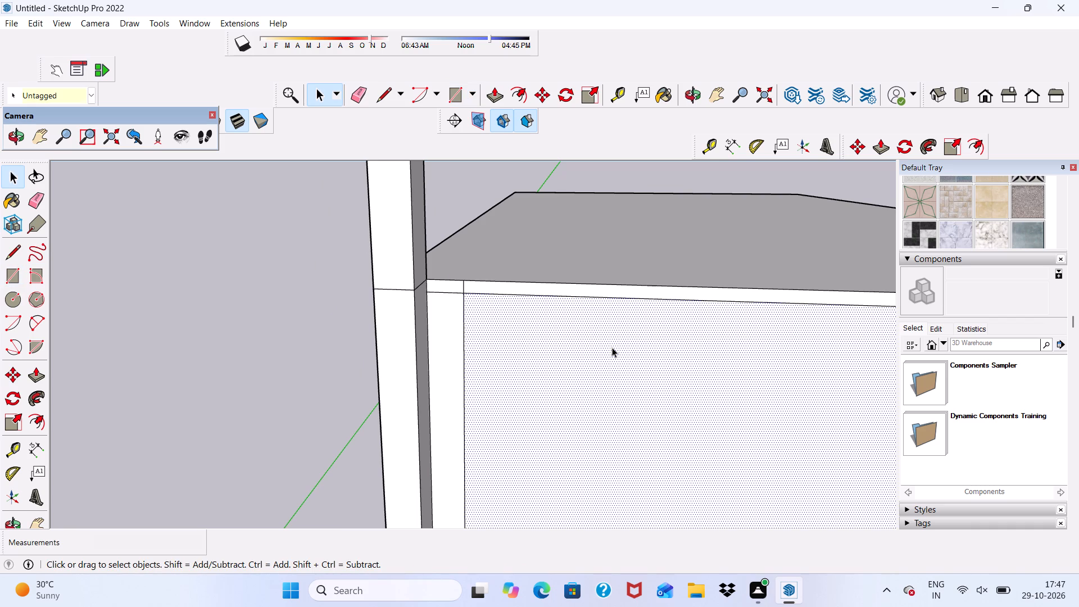
pyautogui.press('Delete')
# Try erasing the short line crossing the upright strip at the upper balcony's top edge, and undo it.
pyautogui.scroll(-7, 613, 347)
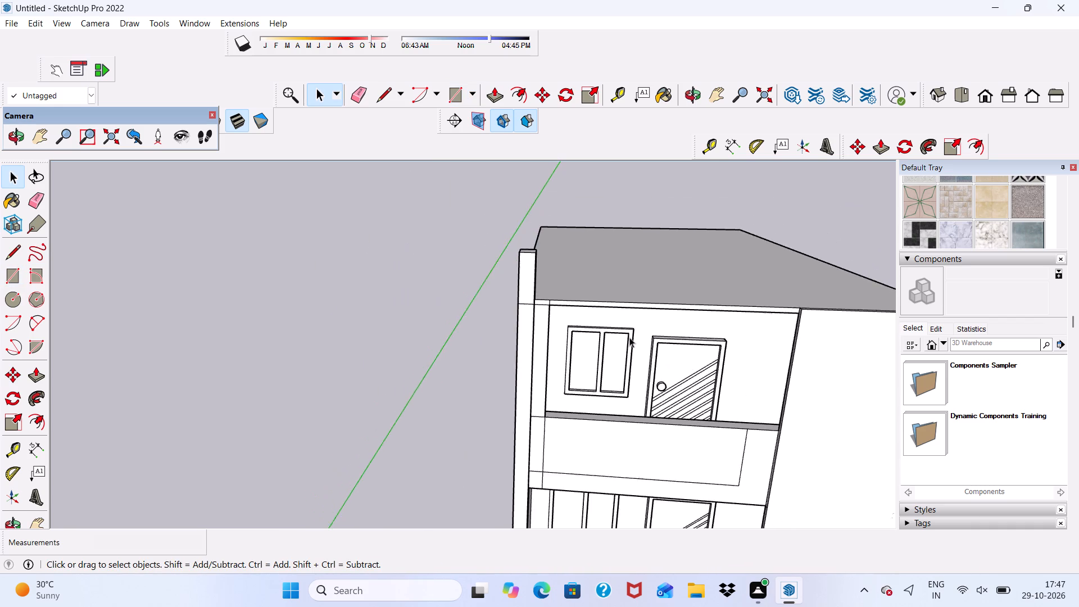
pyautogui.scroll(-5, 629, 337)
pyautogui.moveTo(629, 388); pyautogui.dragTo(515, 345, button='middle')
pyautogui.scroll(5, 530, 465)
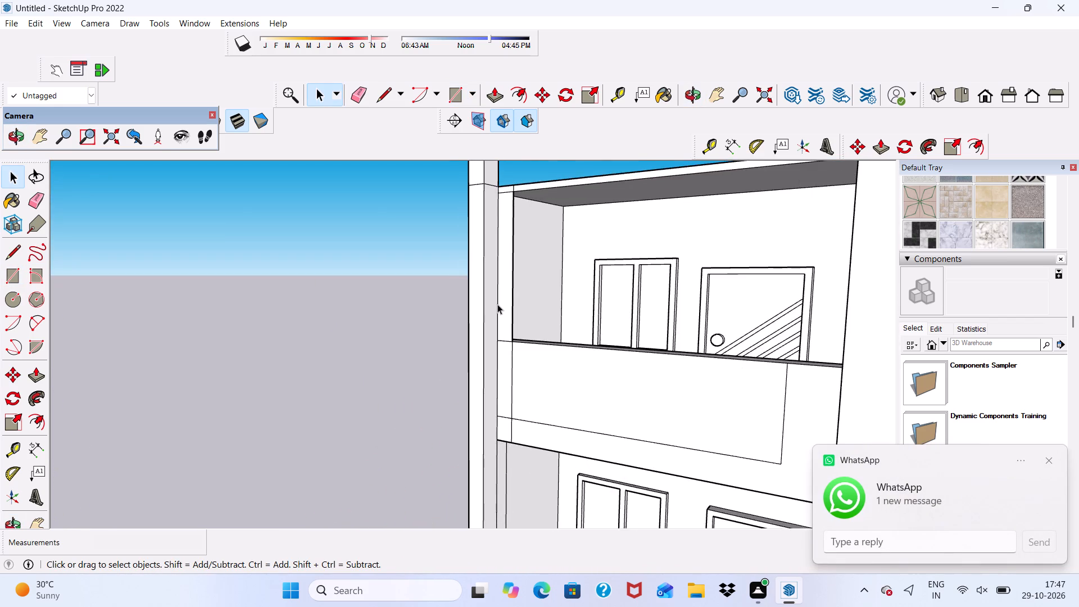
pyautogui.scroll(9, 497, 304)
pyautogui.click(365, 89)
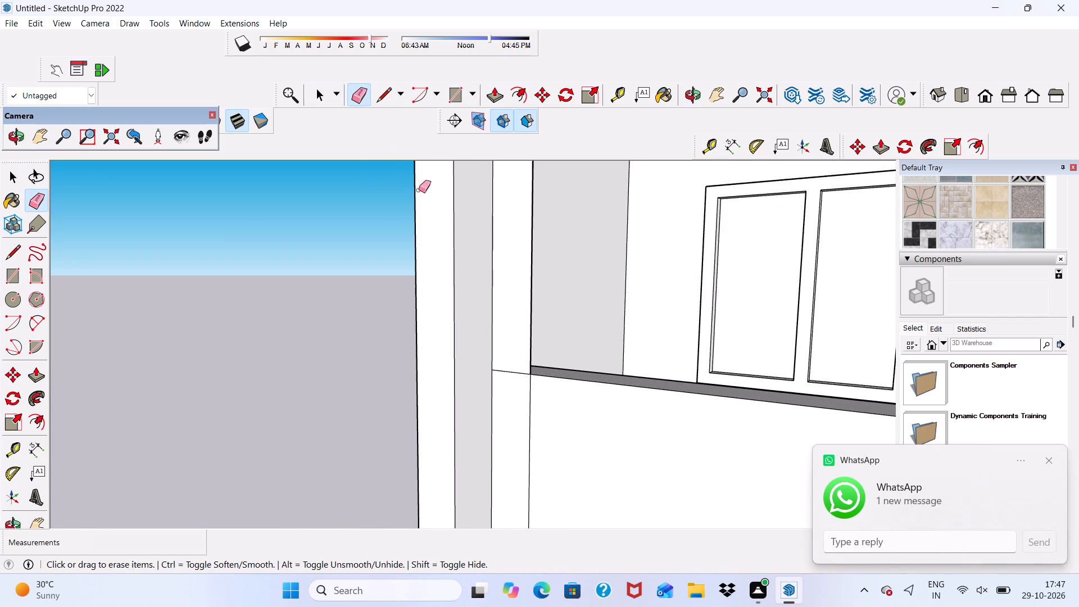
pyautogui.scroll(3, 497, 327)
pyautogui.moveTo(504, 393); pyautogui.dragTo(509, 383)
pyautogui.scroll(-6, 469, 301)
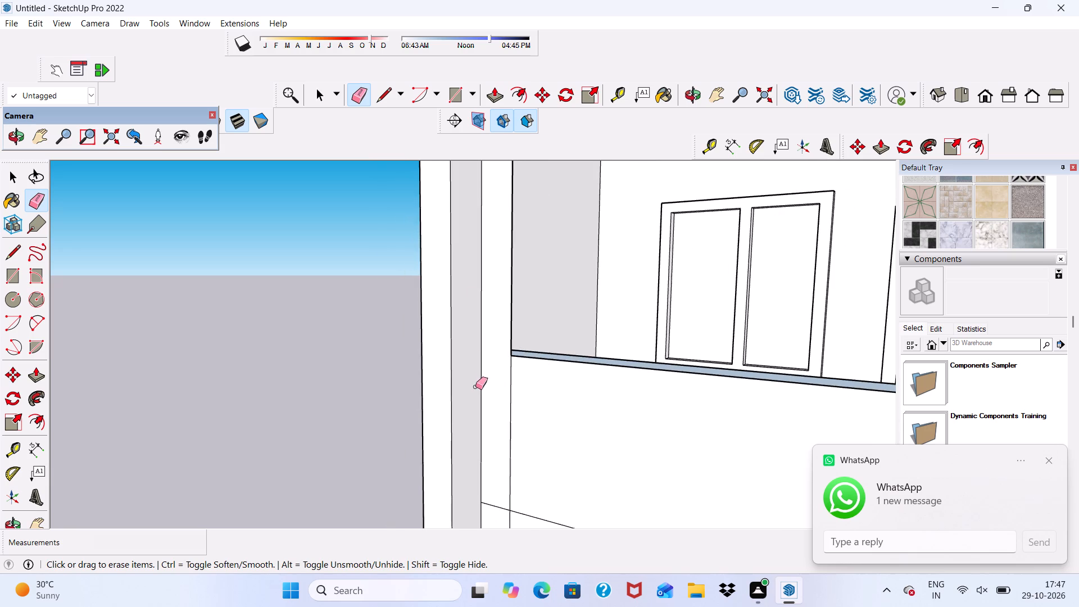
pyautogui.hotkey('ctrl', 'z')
# Pull the upper section of the upright strip beside the column, above the balcony parapet, outward by 3".
pyautogui.scroll(-5, 404, 329)
pyautogui.scroll(-5, 574, 302)
pyautogui.scroll(1, 566, 347)
pyautogui.moveTo(566, 347); pyautogui.dragTo(573, 349, button='middle')
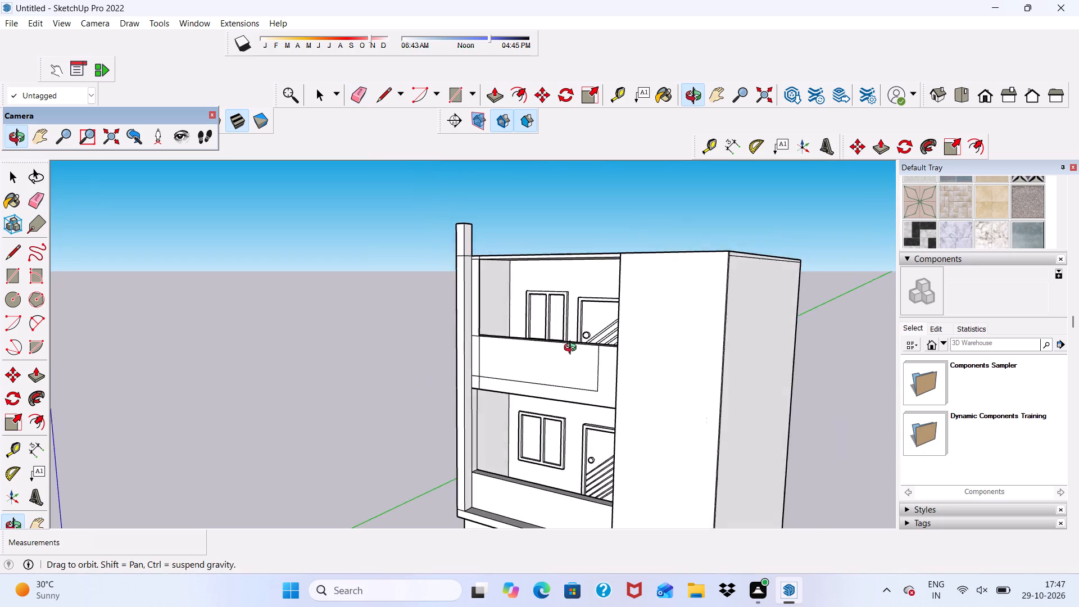
pyautogui.moveTo(573, 349); pyautogui.dragTo(696, 370, button='middle')
pyautogui.press('space')
pyautogui.scroll(5, 520, 271)
pyautogui.scroll(4, 466, 251)
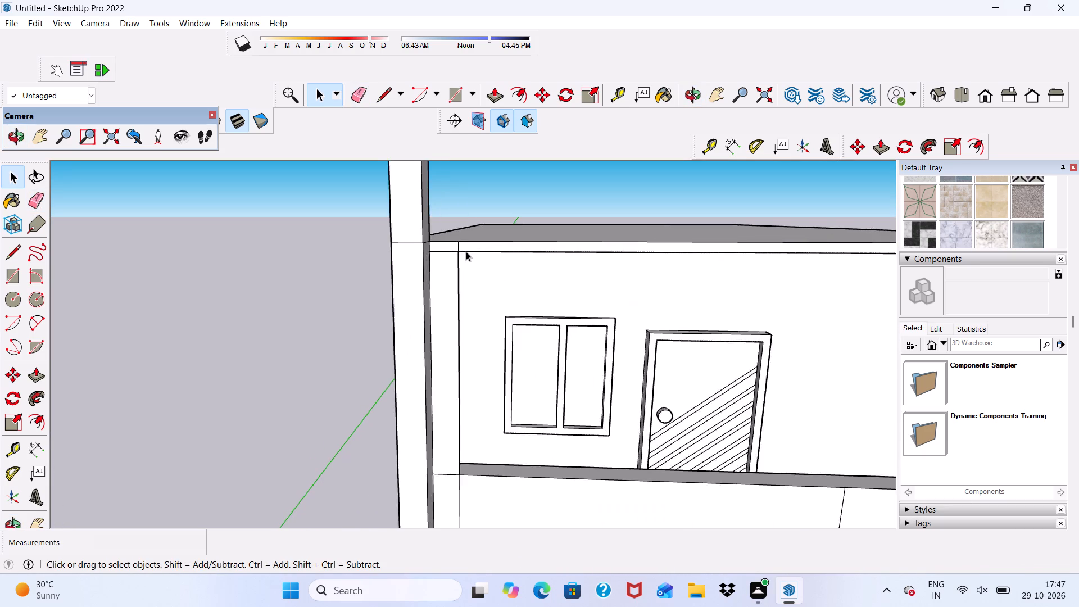
pyautogui.scroll(5, 466, 251)
pyautogui.click(450, 279)
pyautogui.click(493, 90)
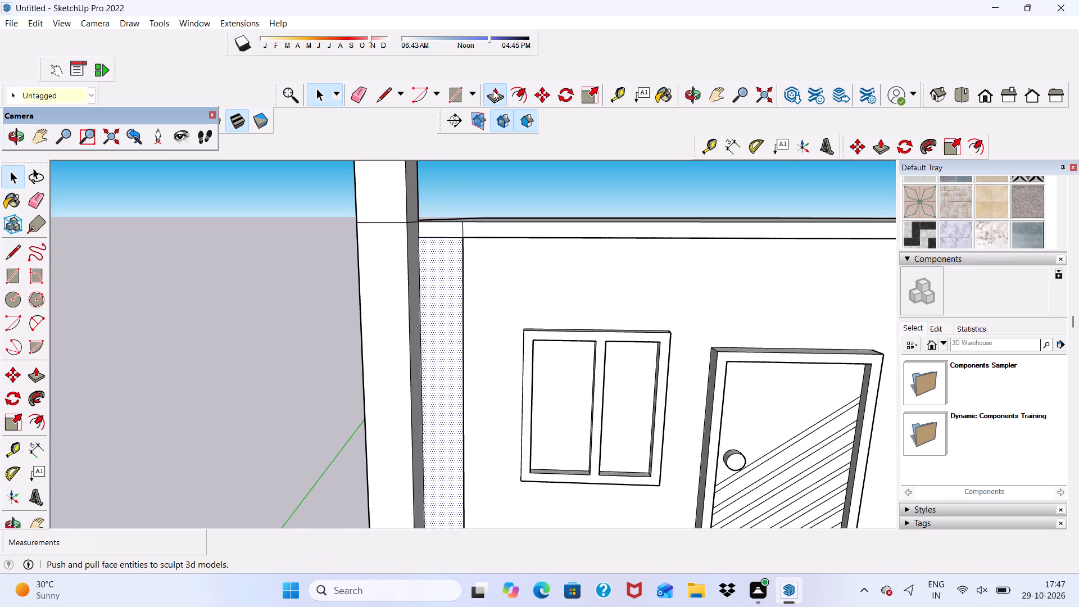
pyautogui.scroll(3, 450, 315)
pyautogui.click(445, 315)
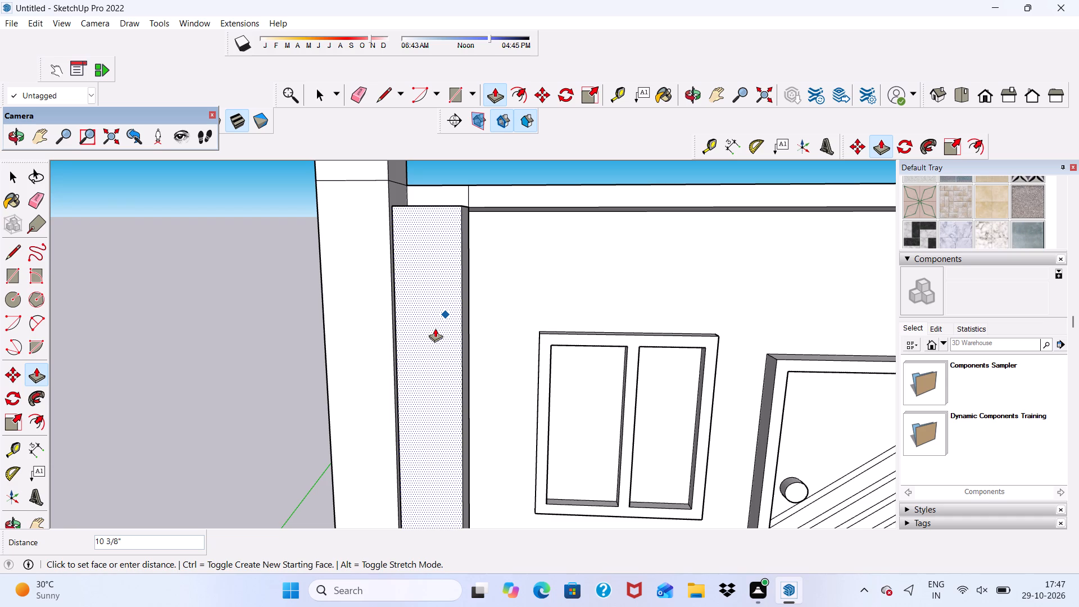
pyautogui.press('3')
pyautogui.hotkey('shift', '"')
pyautogui.press('Return')
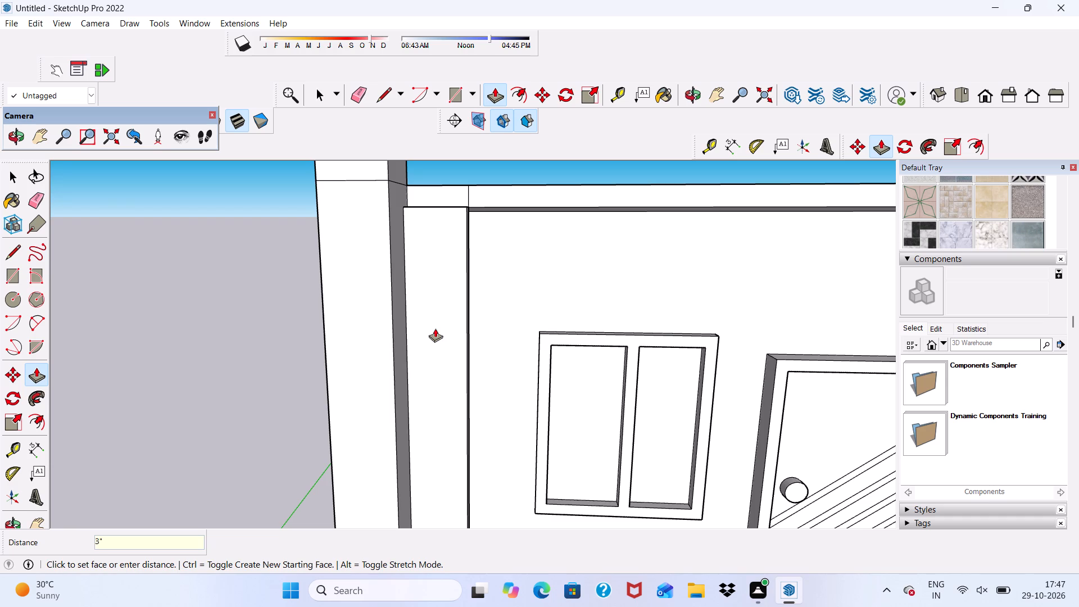
# Pull the strip's middle section beside the balcony parapet outward 3", flush with the section above it.
pyautogui.scroll(-11, 442, 325)
pyautogui.scroll(6, 475, 476)
pyautogui.scroll(4, 467, 246)
pyautogui.scroll(-3, 467, 283)
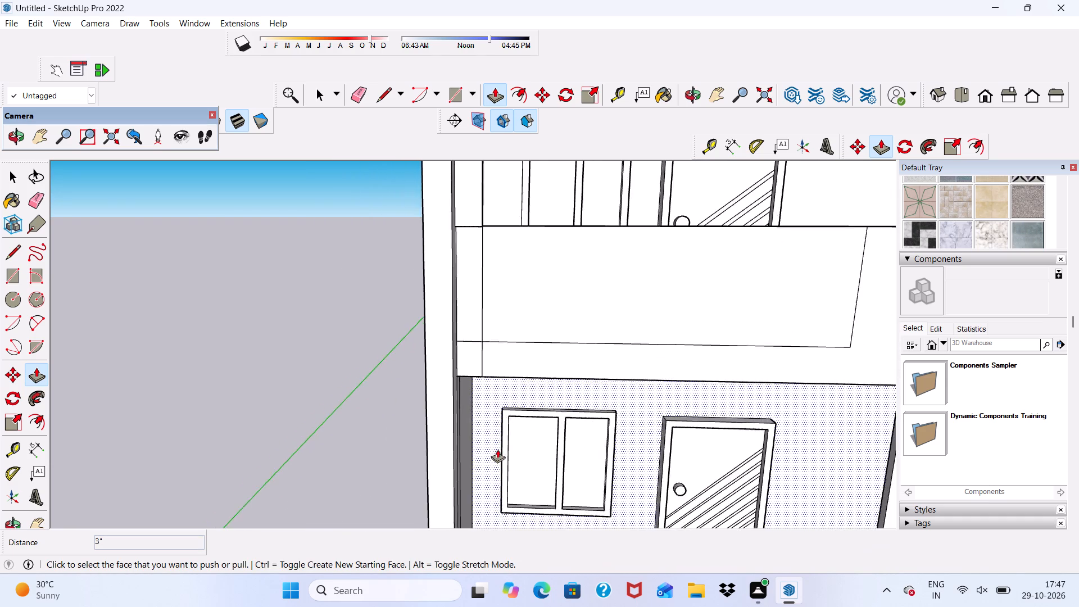
pyautogui.scroll(-8, 497, 449)
pyautogui.scroll(7, 460, 351)
pyautogui.moveTo(563, 402); pyautogui.dragTo(563, 336, button='middle')
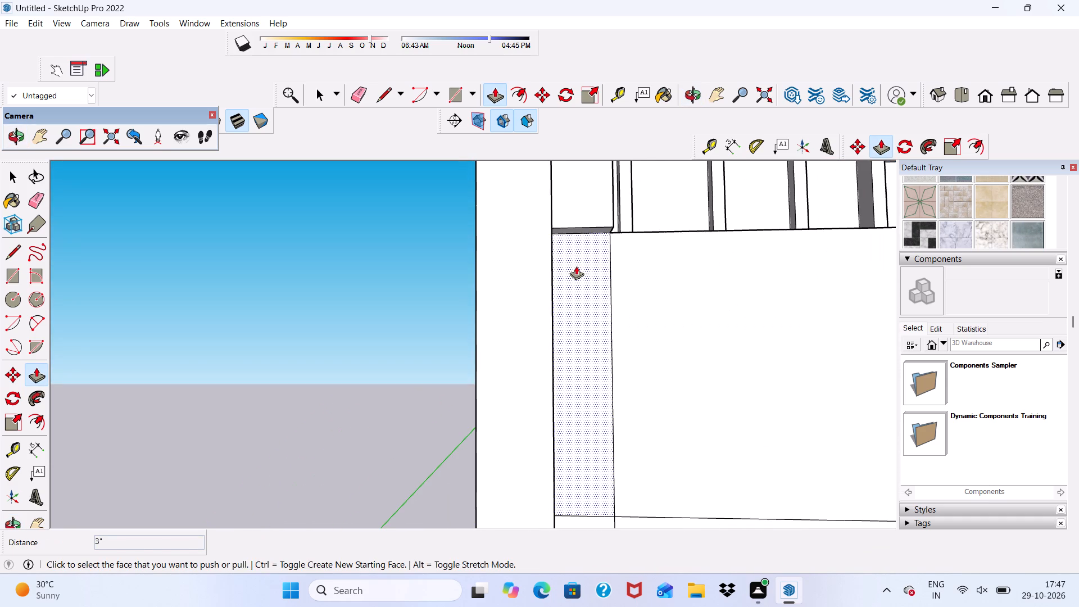
pyautogui.click(576, 266)
pyautogui.scroll(-4, 569, 210)
pyautogui.moveTo(658, 277); pyautogui.dragTo(607, 386, button='middle')
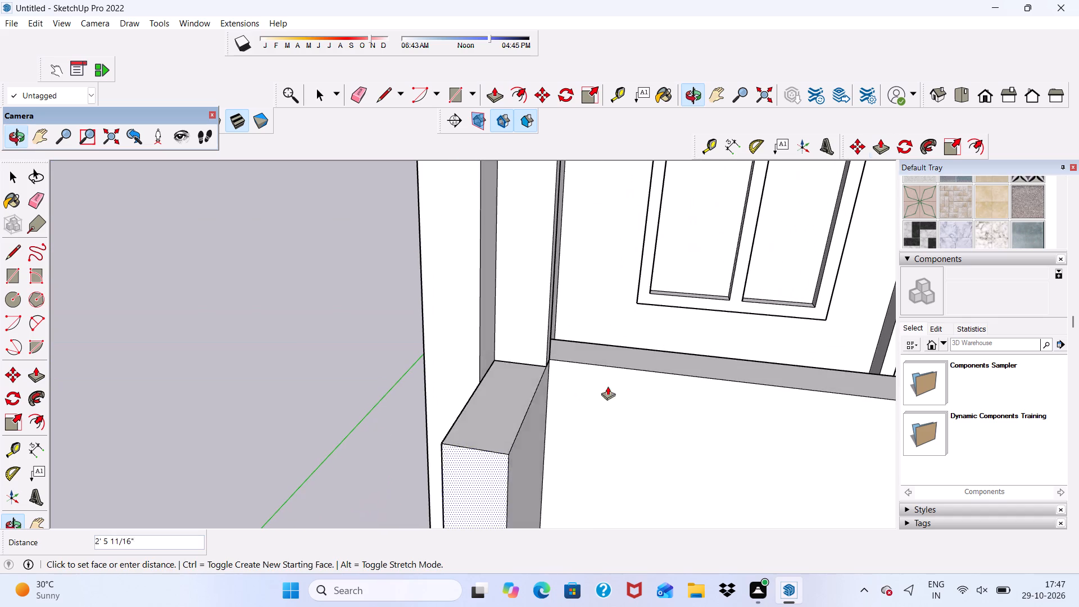
pyautogui.click(522, 341)
# Pull the strip's lowest section at the end of the bottom band outward 3", flush with the section above.
pyautogui.scroll(-7, 493, 280)
pyautogui.scroll(4, 546, 443)
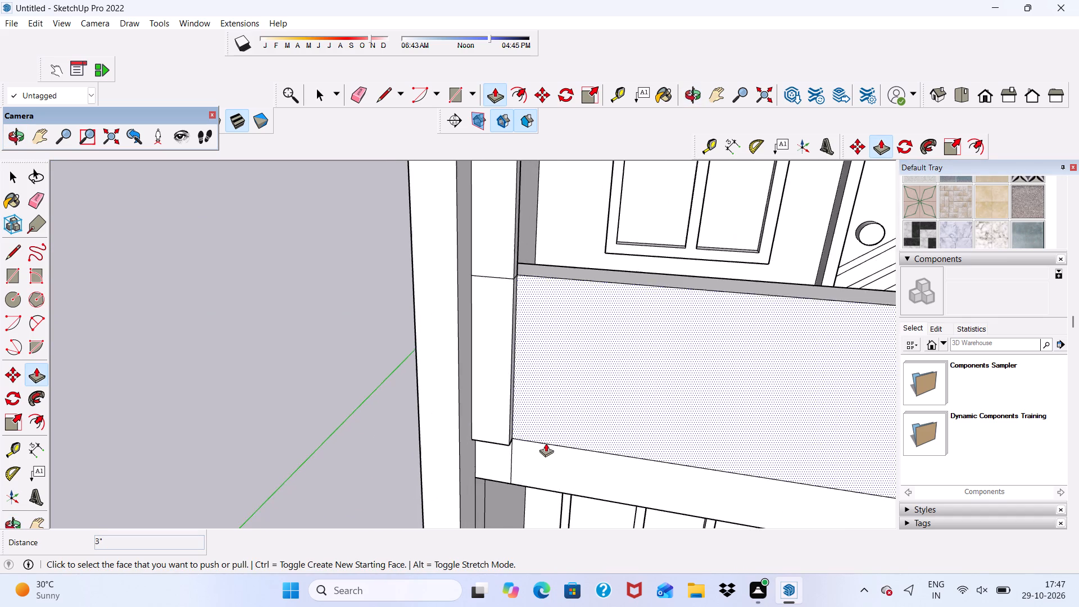
pyautogui.scroll(2, 493, 457)
pyautogui.click(493, 457)
pyautogui.click(489, 423)
# Extend the side face of the strip's lowest section about 11' 5 3/4" along the bottom band to the projecting panel.
pyautogui.scroll(4, 522, 458)
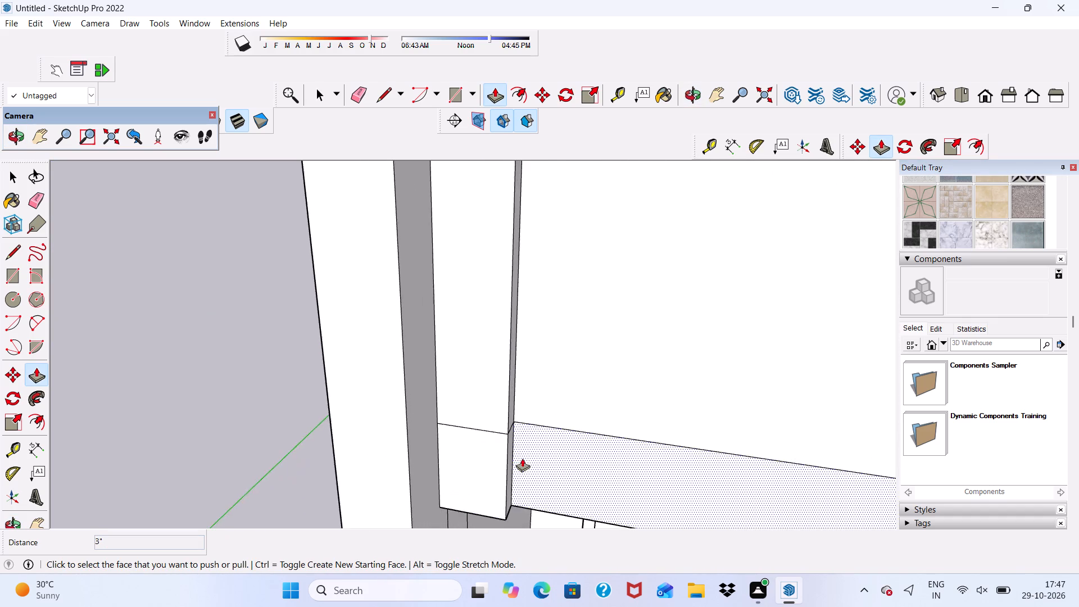
pyautogui.scroll(12, 522, 458)
pyautogui.click(497, 445)
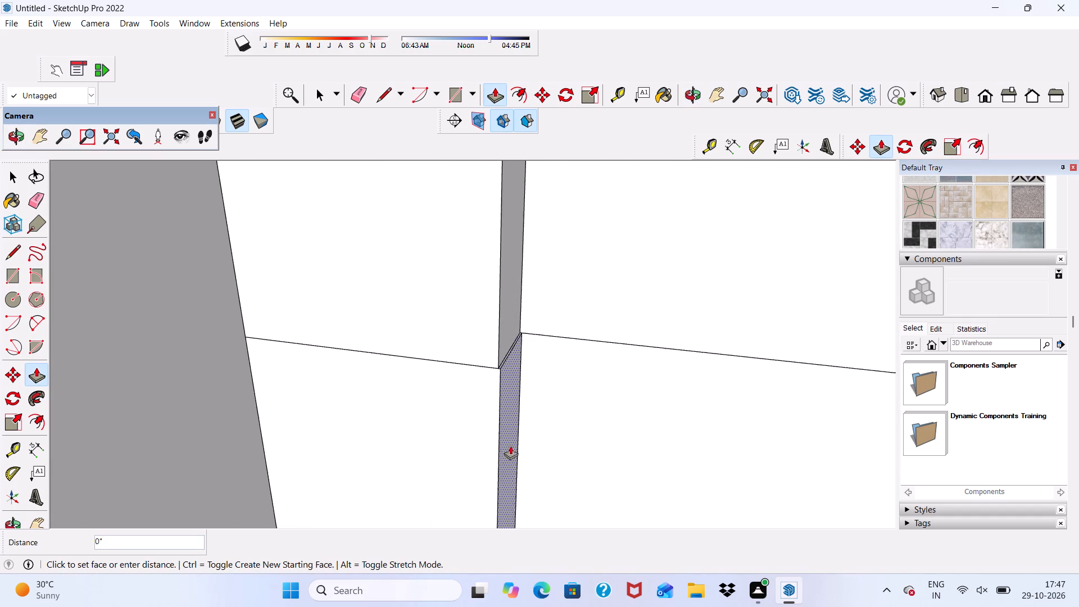
pyautogui.scroll(-4, 551, 455)
pyautogui.scroll(-5, 349, 324)
pyautogui.scroll(-6, 377, 373)
pyautogui.scroll(-13, 557, 312)
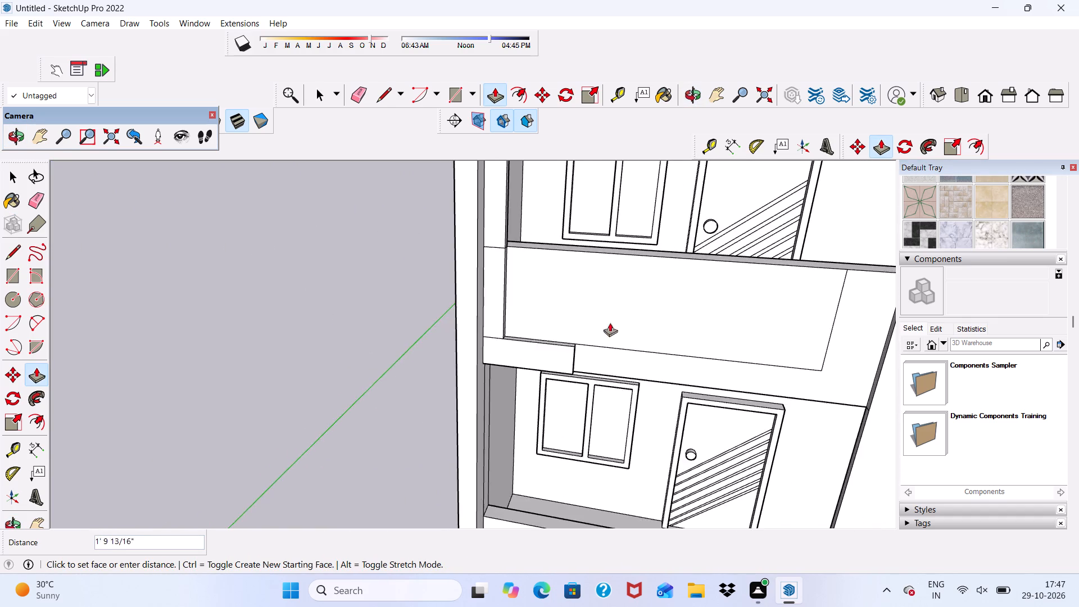
pyautogui.scroll(-6, 615, 314)
pyautogui.scroll(9, 763, 338)
pyautogui.click(763, 338)
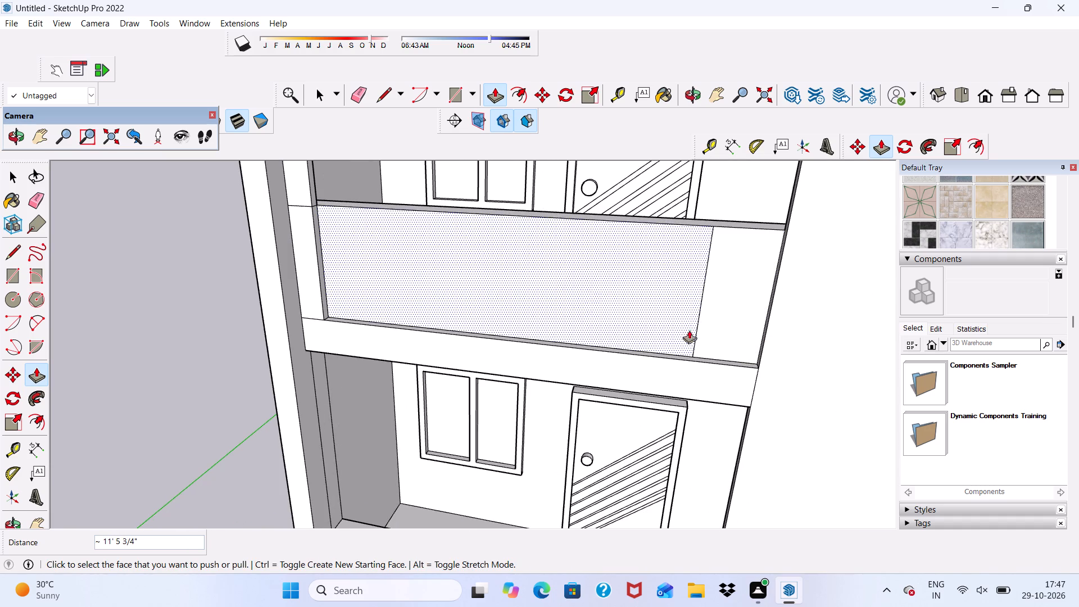
# Draw a short line across the top face of the balcony's raised bottom band, between the parapet's upright line and the projecting panel.
pyautogui.click(377, 95)
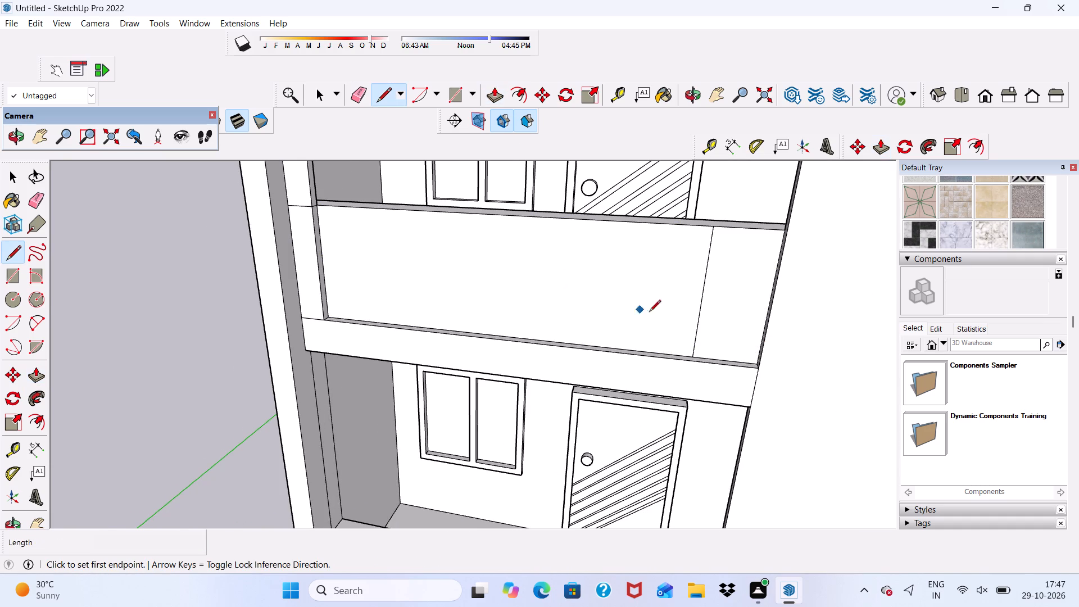
pyautogui.scroll(13, 656, 315)
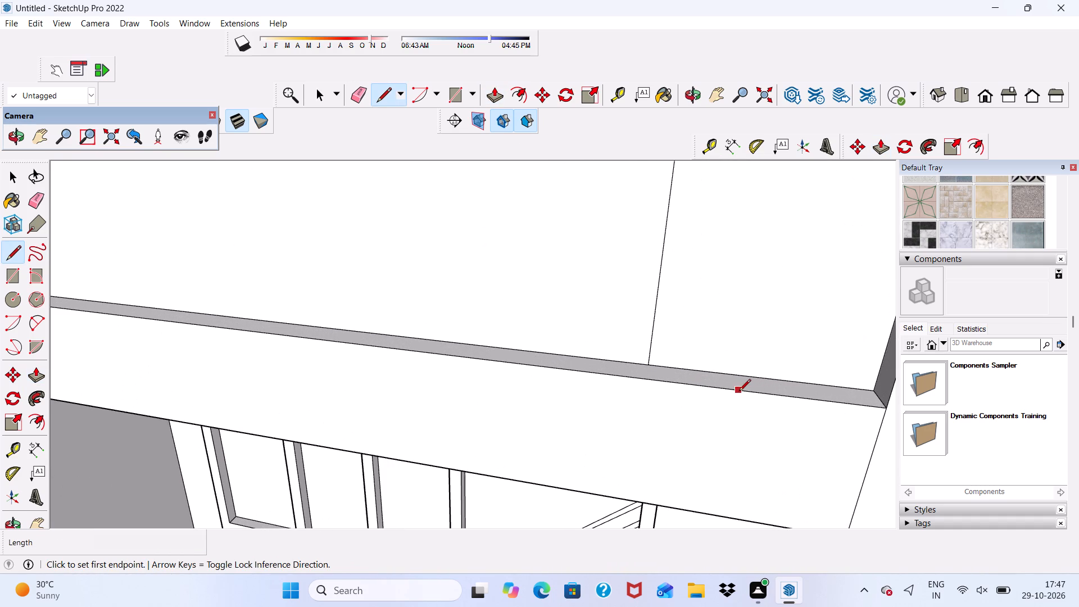
pyautogui.scroll(-2, 746, 391)
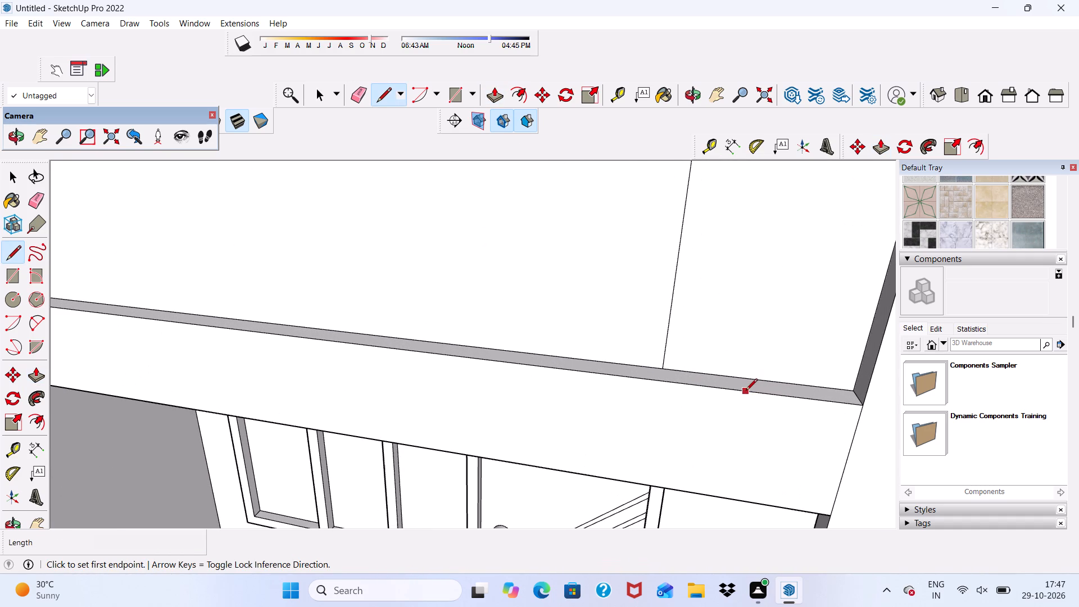
pyautogui.moveTo(717, 365); pyautogui.dragTo(709, 447, button='middle')
pyautogui.scroll(5, 765, 377)
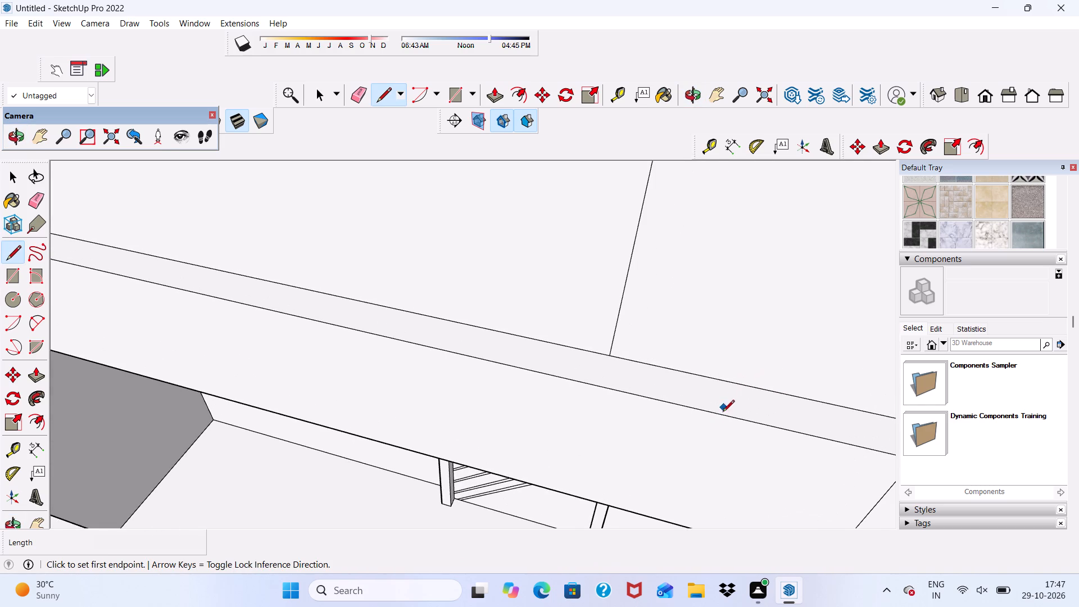
pyautogui.click(721, 414)
pyautogui.scroll(1, 720, 384)
pyautogui.click(720, 384)
pyautogui.press('space')
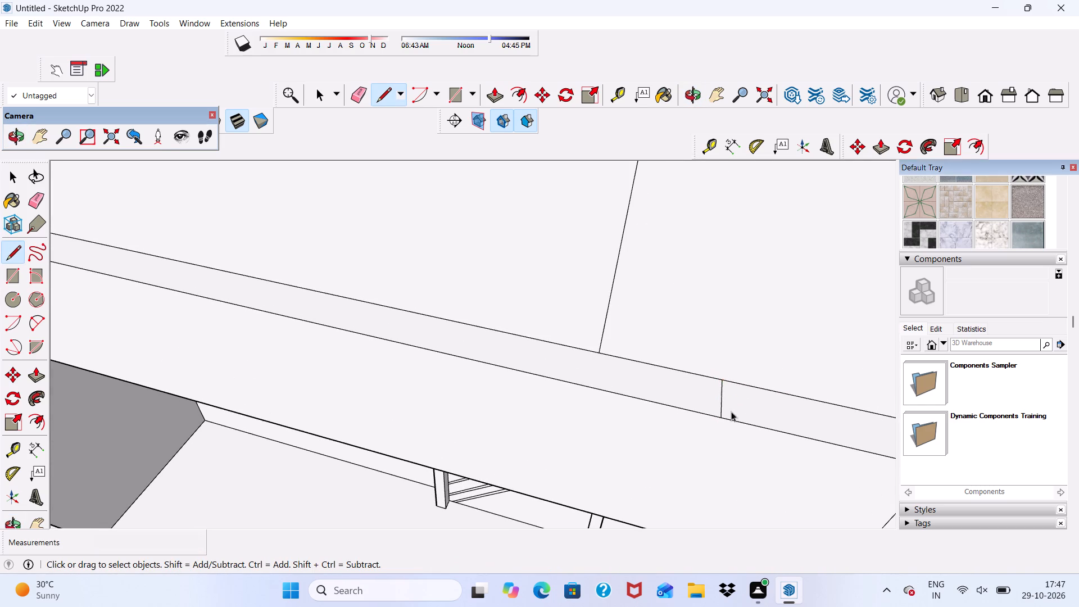
# Pull the end portion of the bottom band's top face up about 3' 2 9/16" to the parapet top, forming an upright strip.
pyautogui.click(745, 411)
pyautogui.scroll(-11, 629, 393)
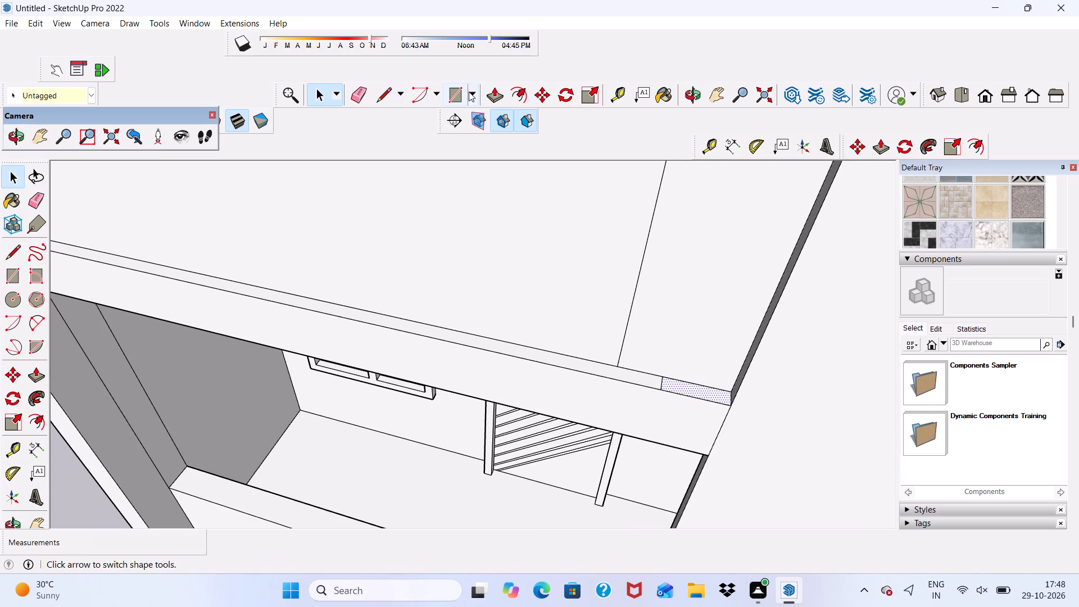
pyautogui.click(497, 93)
pyautogui.scroll(4, 713, 363)
pyautogui.click(688, 401)
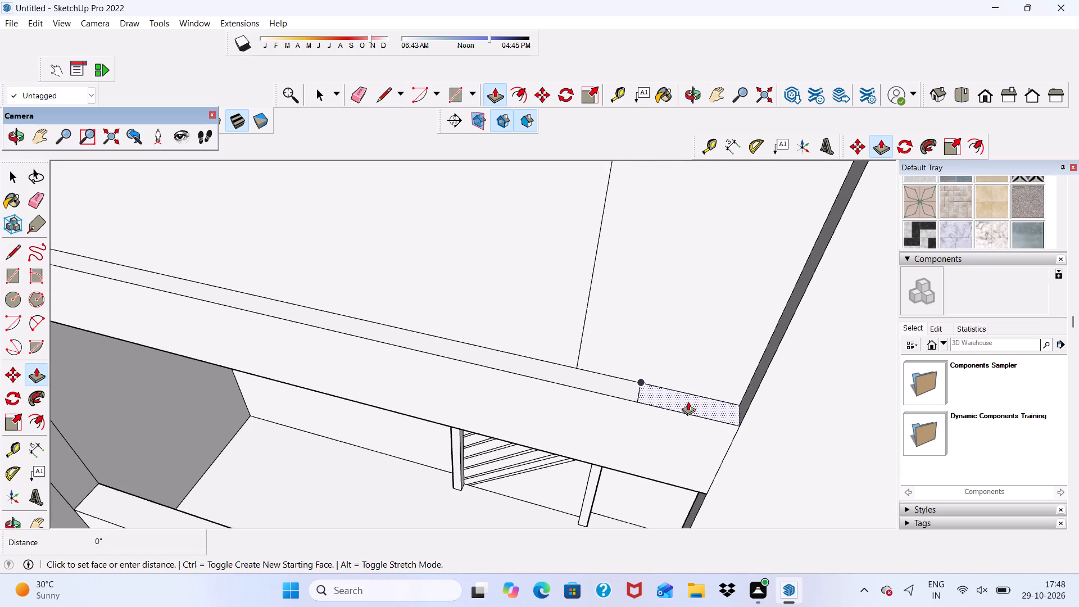
pyautogui.scroll(-13, 686, 312)
pyautogui.scroll(7, 678, 226)
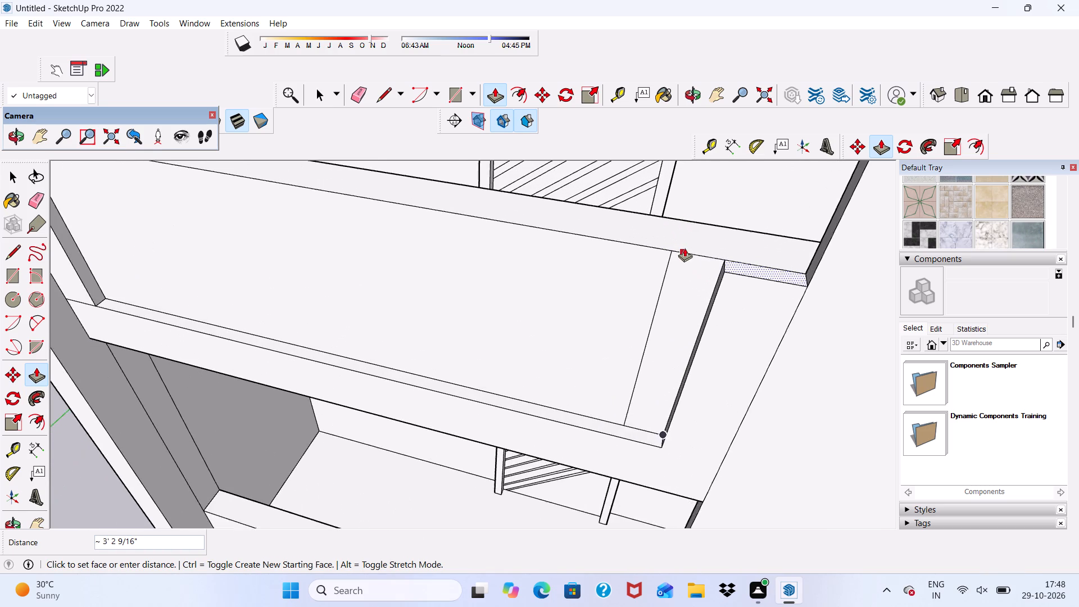
pyautogui.scroll(2, 684, 248)
pyautogui.click(684, 248)
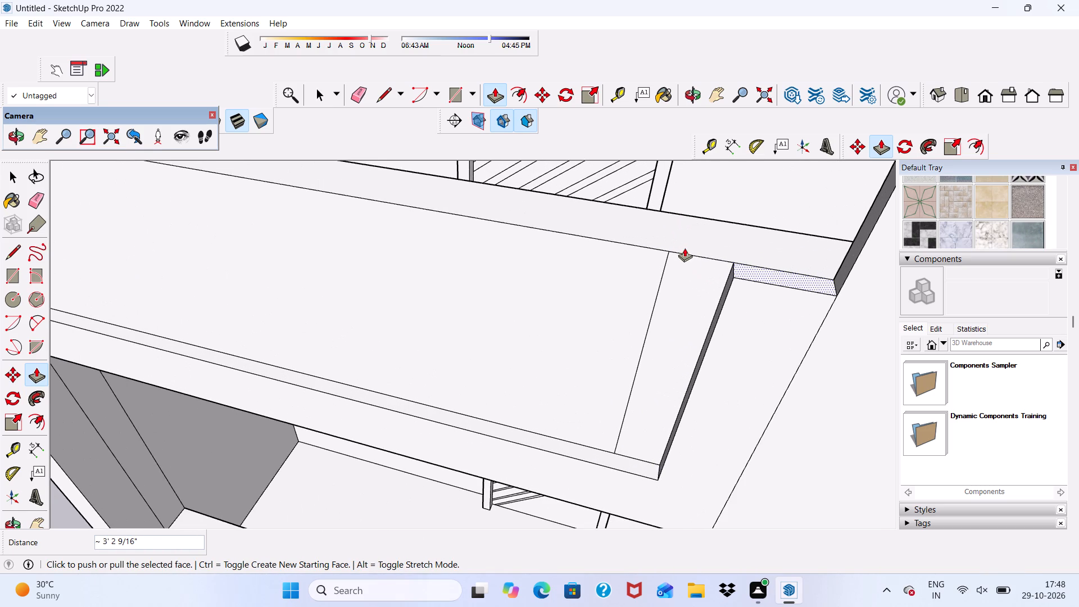
# Erase the leftover upright line on the parapet face beside the new strip.
pyautogui.scroll(-2, 680, 264)
pyautogui.press('space')
pyautogui.click(357, 90)
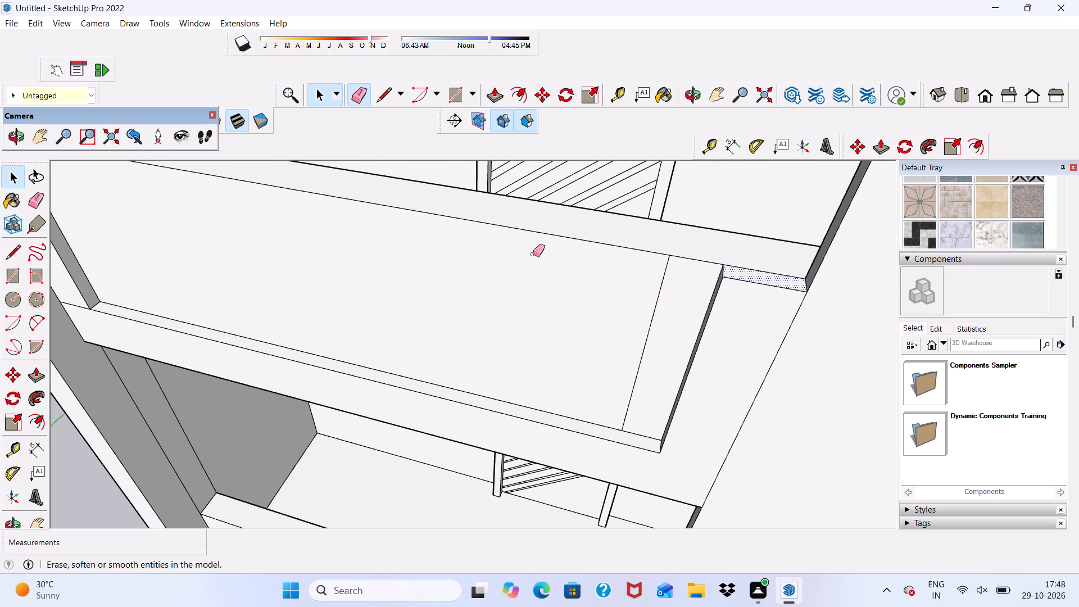
pyautogui.moveTo(636, 289); pyautogui.dragTo(660, 328)
# Draw a 3" line across the side face of the new upright strip, just below the parapet top.
pyautogui.scroll(-3, 660, 328)
pyautogui.moveTo(660, 329); pyautogui.dragTo(658, 166, button='middle')
pyautogui.scroll(-6, 609, 326)
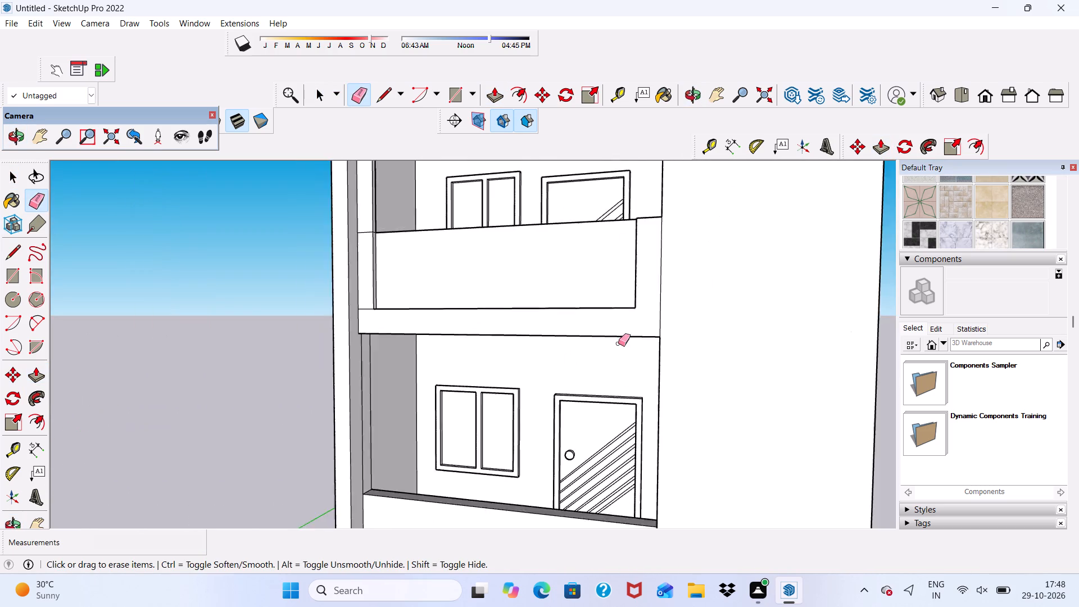
pyautogui.scroll(-4, 618, 343)
pyautogui.moveTo(663, 385); pyautogui.dragTo(798, 387, button='middle')
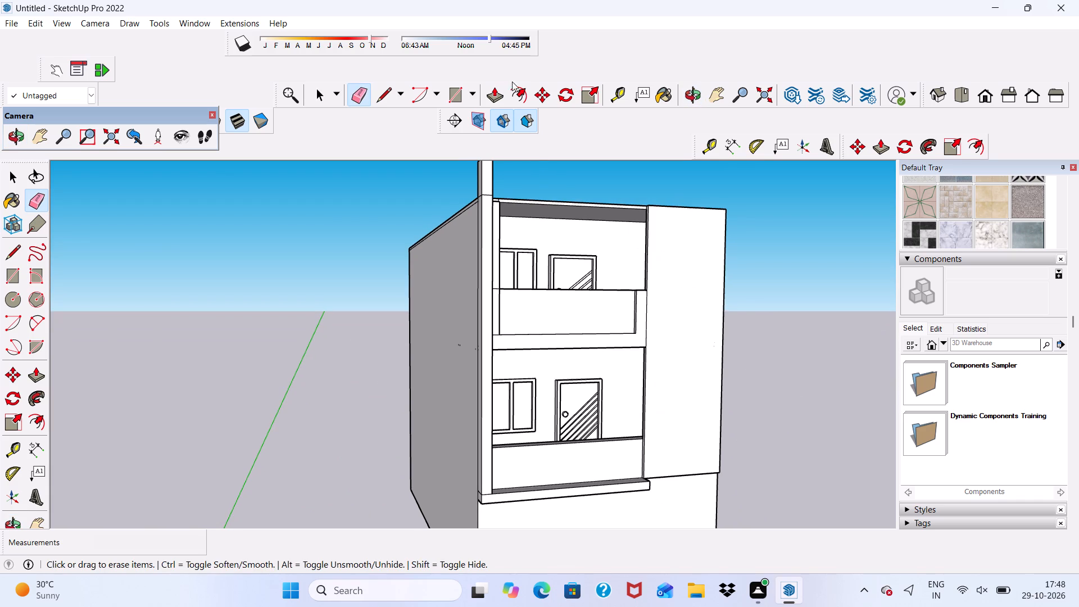
pyautogui.click(383, 95)
pyautogui.scroll(20, 619, 301)
pyautogui.scroll(9, 619, 301)
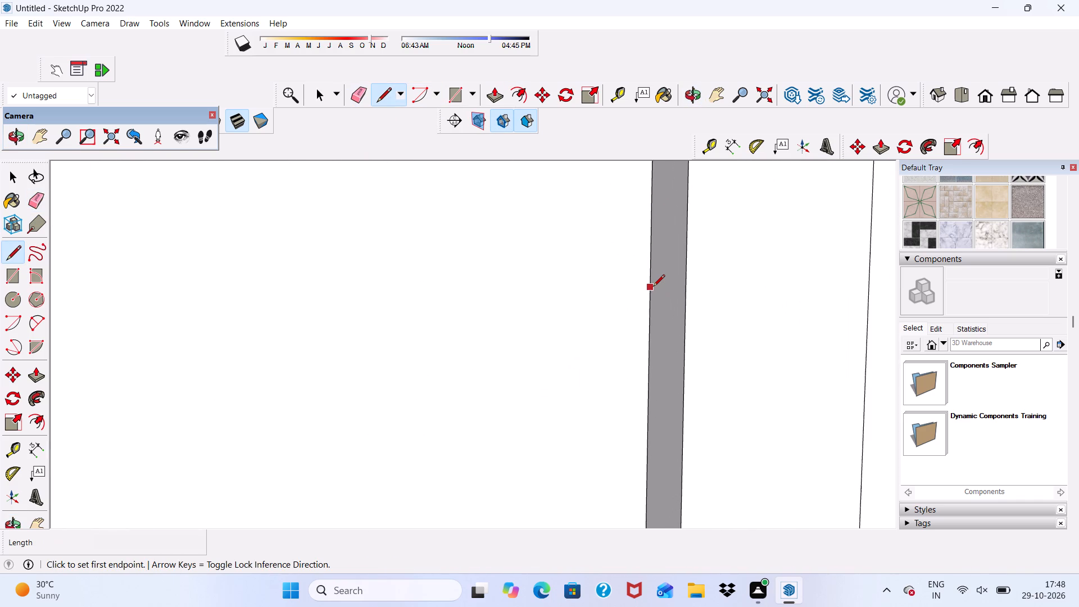
pyautogui.scroll(-6, 651, 238)
pyautogui.scroll(3, 652, 255)
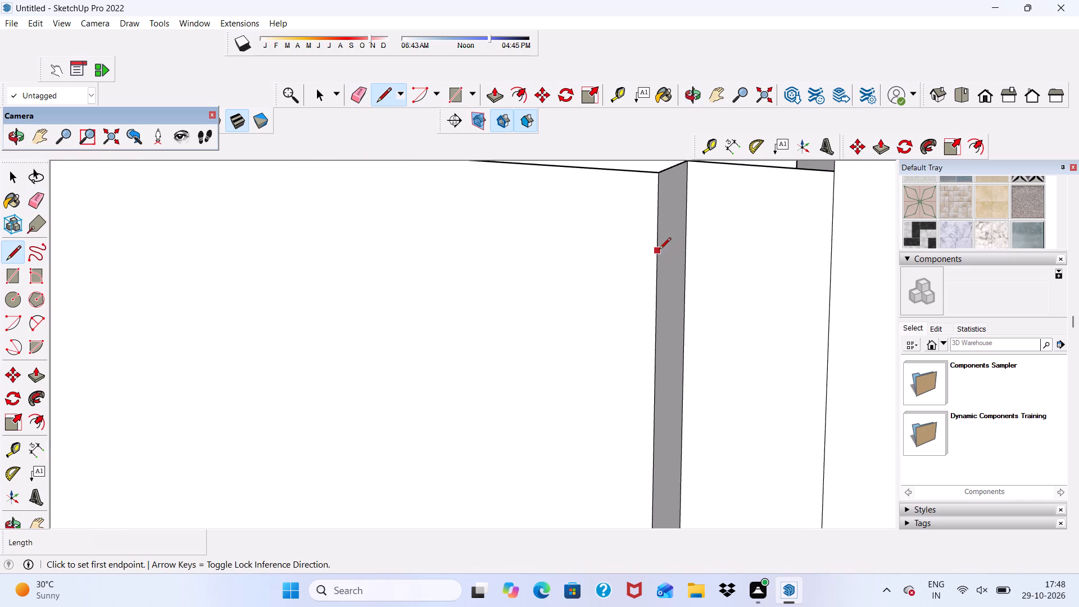
pyautogui.click(659, 250)
pyautogui.scroll(4, 681, 264)
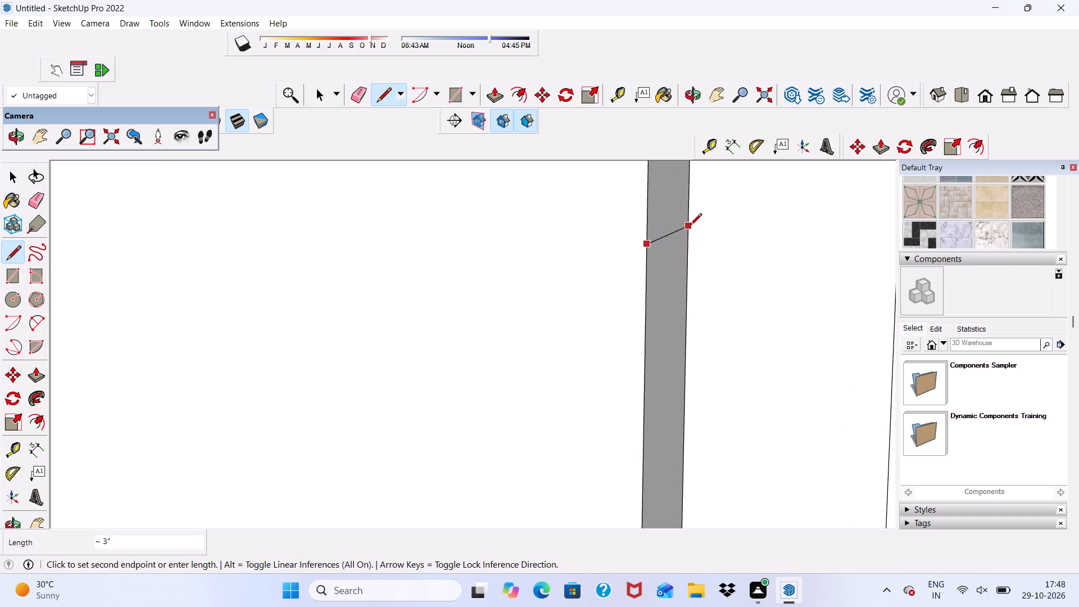
pyautogui.click(687, 235)
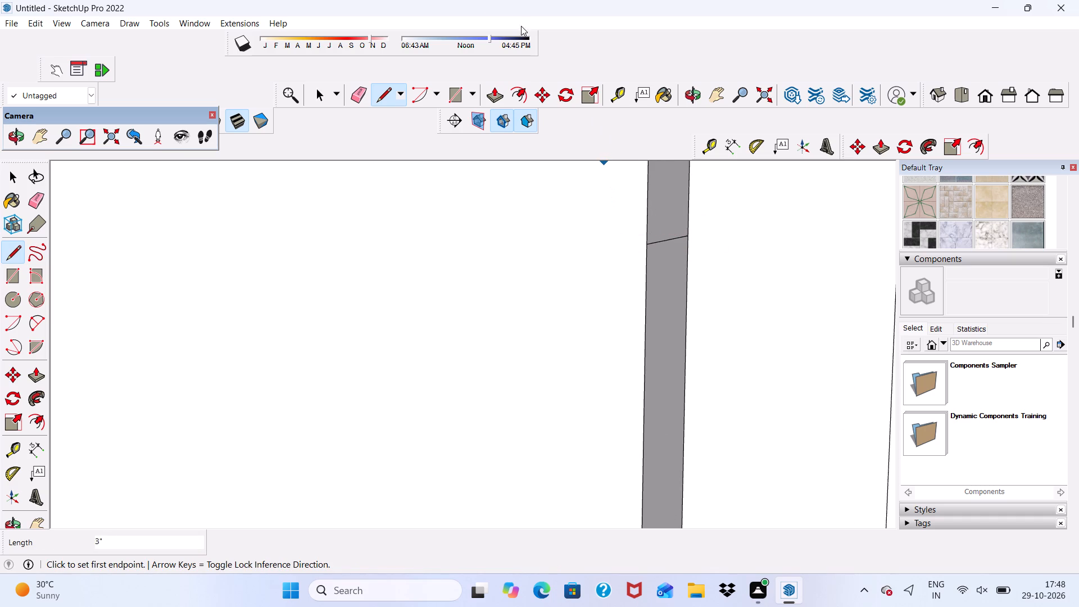
# Pull the small side face above the line about 3' 8 7/16" along the parapet top to form a partial top band.
pyautogui.click(502, 93)
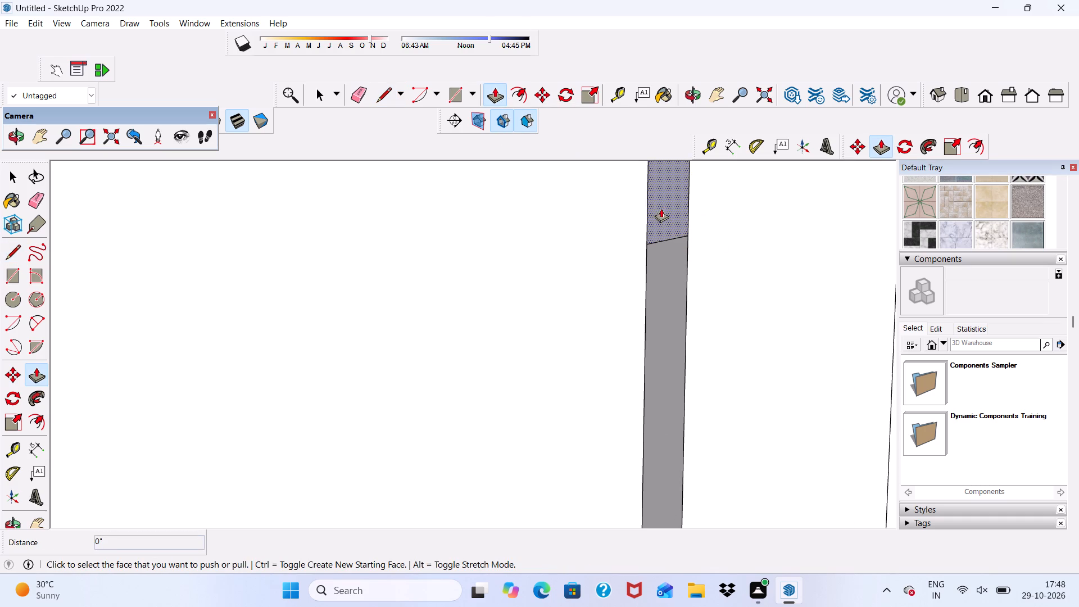
pyautogui.scroll(1, 665, 208)
pyautogui.click(666, 205)
pyautogui.scroll(-10, 558, 225)
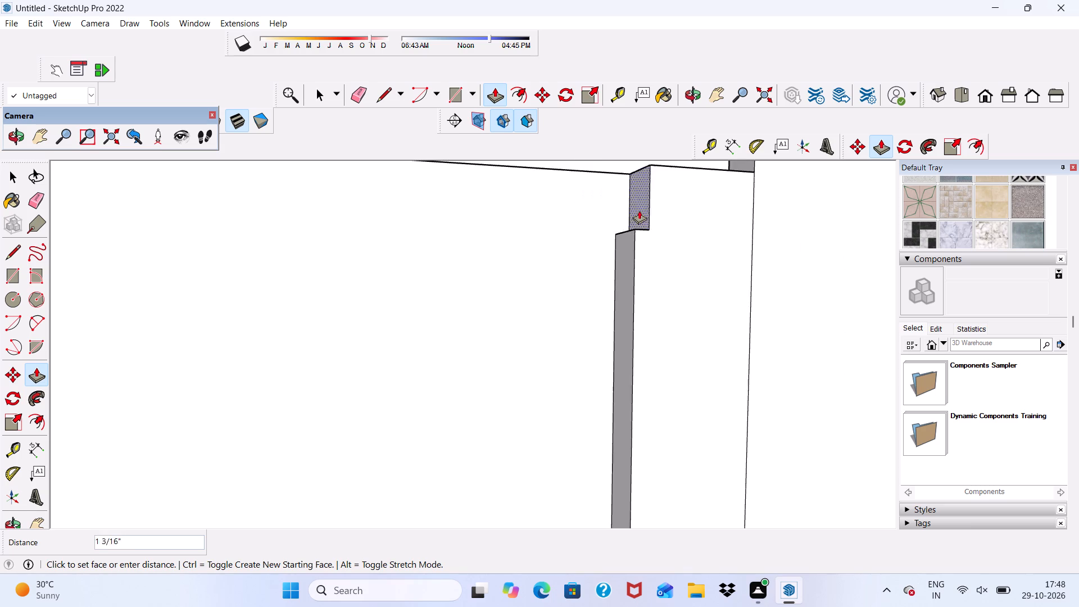
pyautogui.scroll(-9, 639, 210)
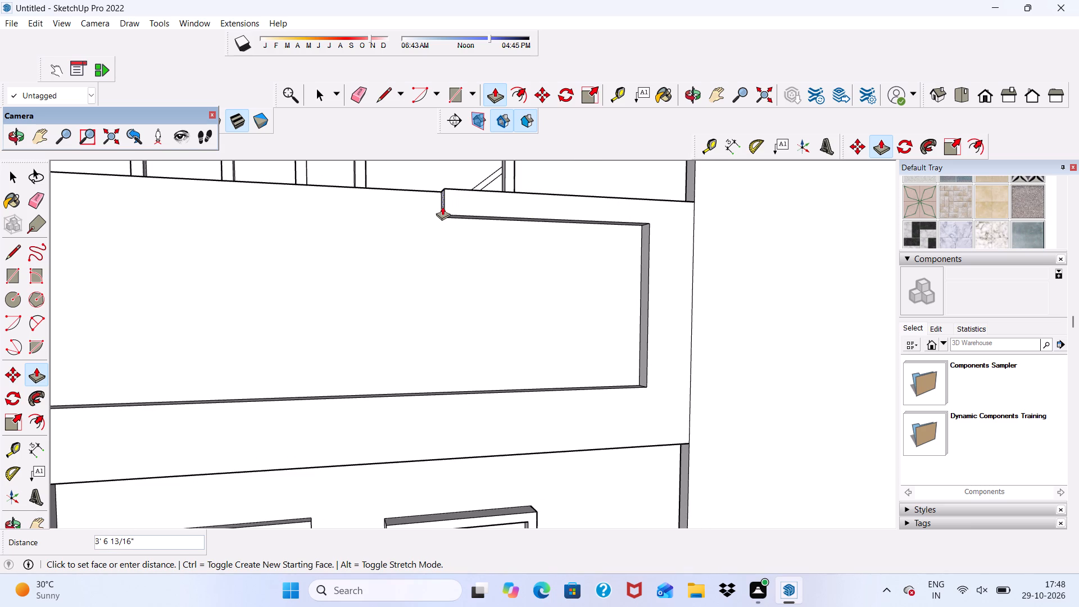
pyautogui.scroll(-1, 442, 206)
pyautogui.moveTo(459, 212); pyautogui.dragTo(429, 220, button='middle')
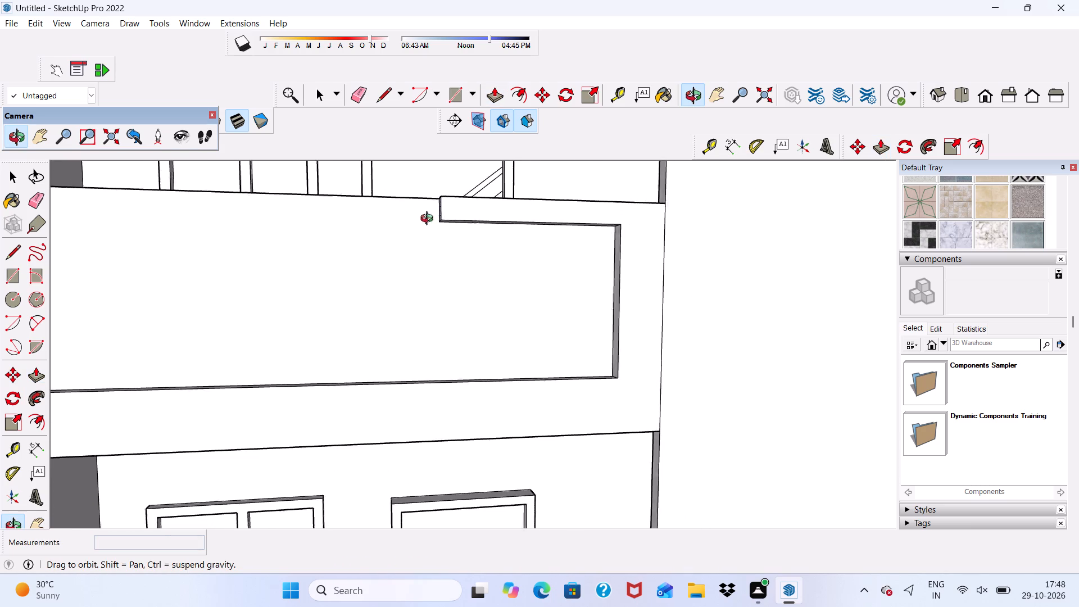
pyautogui.moveTo(429, 220); pyautogui.dragTo(409, 242, button='middle')
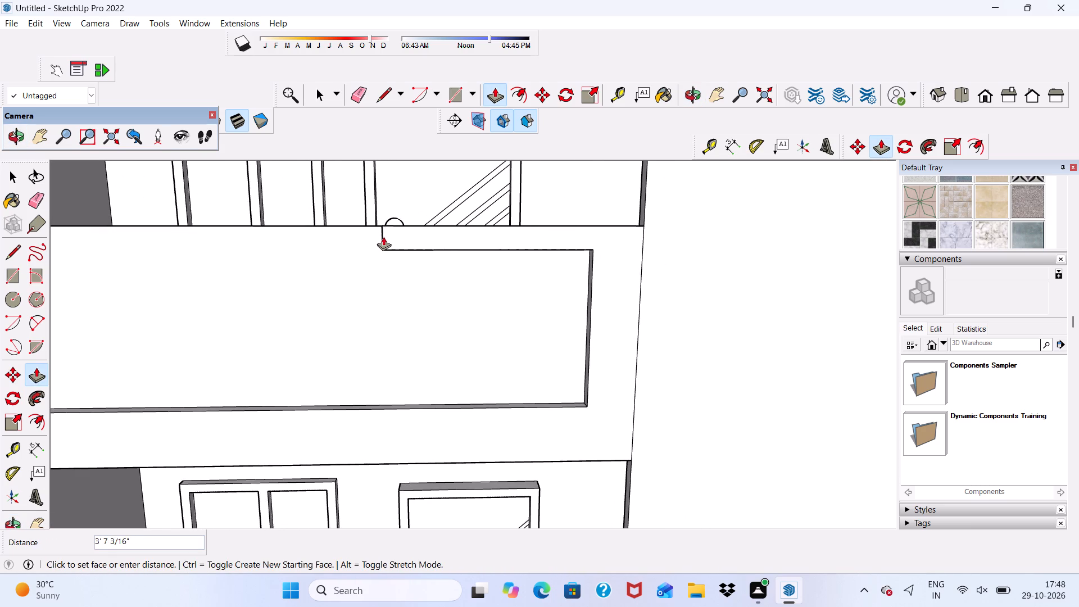
pyautogui.click(378, 235)
# Pull the underside of the partial top band down 1 7/16".
pyautogui.moveTo(428, 260); pyautogui.dragTo(428, 194, button='middle')
pyautogui.scroll(-5, 464, 288)
pyautogui.scroll(6, 442, 287)
pyautogui.scroll(-2, 462, 237)
pyautogui.scroll(5, 462, 237)
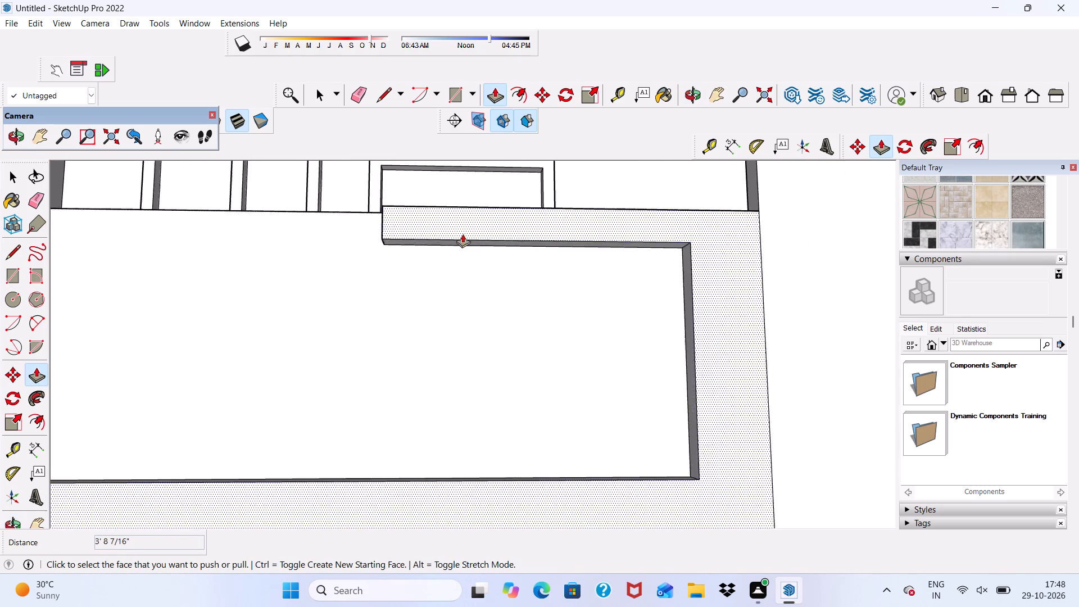
pyautogui.scroll(9, 463, 234)
pyautogui.click(470, 245)
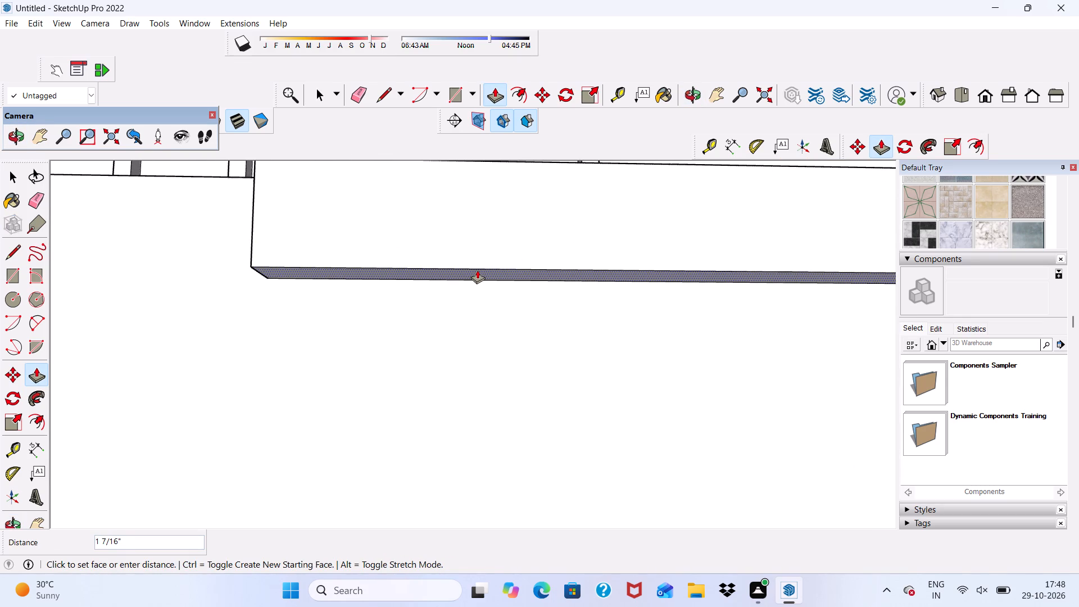
pyautogui.click(477, 270)
# Pull the underside of the partial top band down a further 11/16" or so.
pyautogui.scroll(-13, 447, 285)
pyautogui.moveTo(513, 318); pyautogui.dragTo(507, 283, button='middle')
pyautogui.scroll(3, 497, 255)
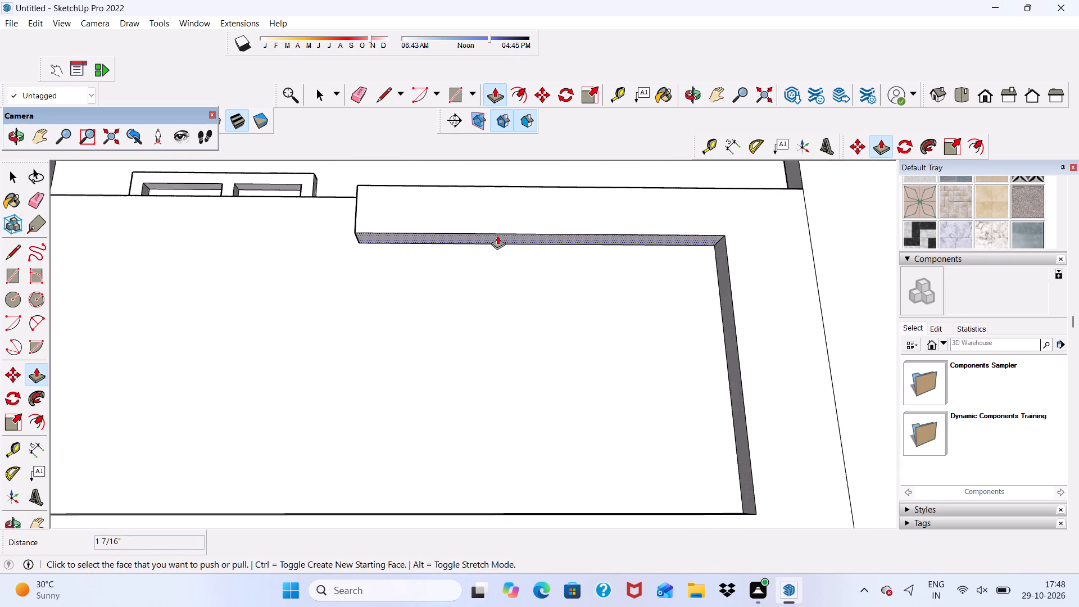
pyautogui.scroll(6, 497, 235)
pyautogui.click(497, 242)
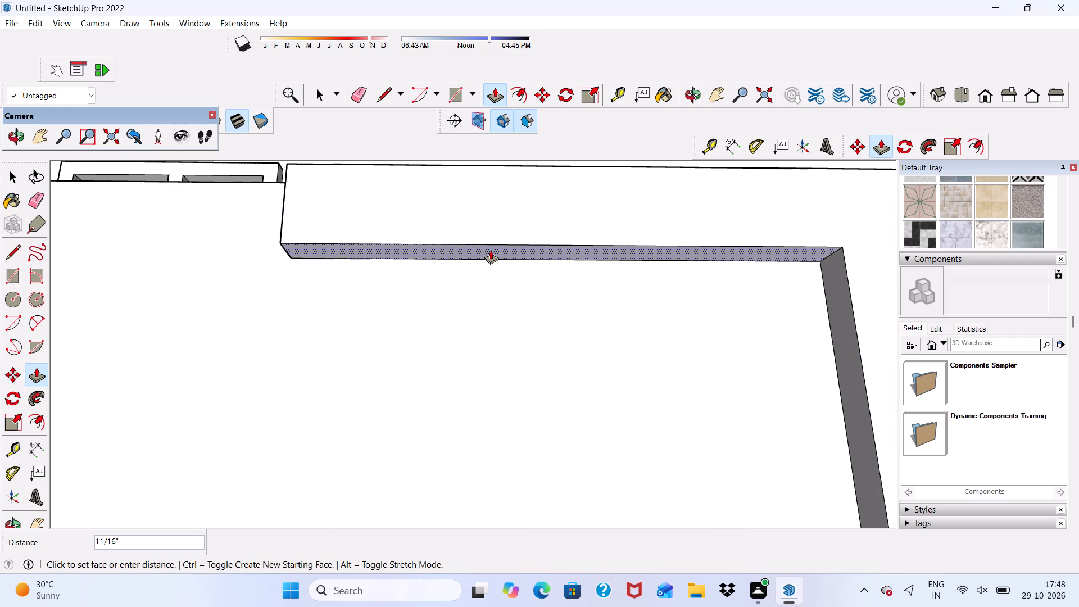
pyautogui.click(491, 250)
# Select the underside of the partial top band and pull it down another 7/8".
pyautogui.scroll(-6, 495, 243)
pyautogui.scroll(1, 673, 321)
pyautogui.scroll(-1, 674, 301)
pyautogui.moveTo(674, 301); pyautogui.dragTo(682, 368, button='middle')
pyautogui.scroll(-12, 660, 358)
pyautogui.moveTo(656, 333); pyautogui.dragTo(596, 364, button='middle')
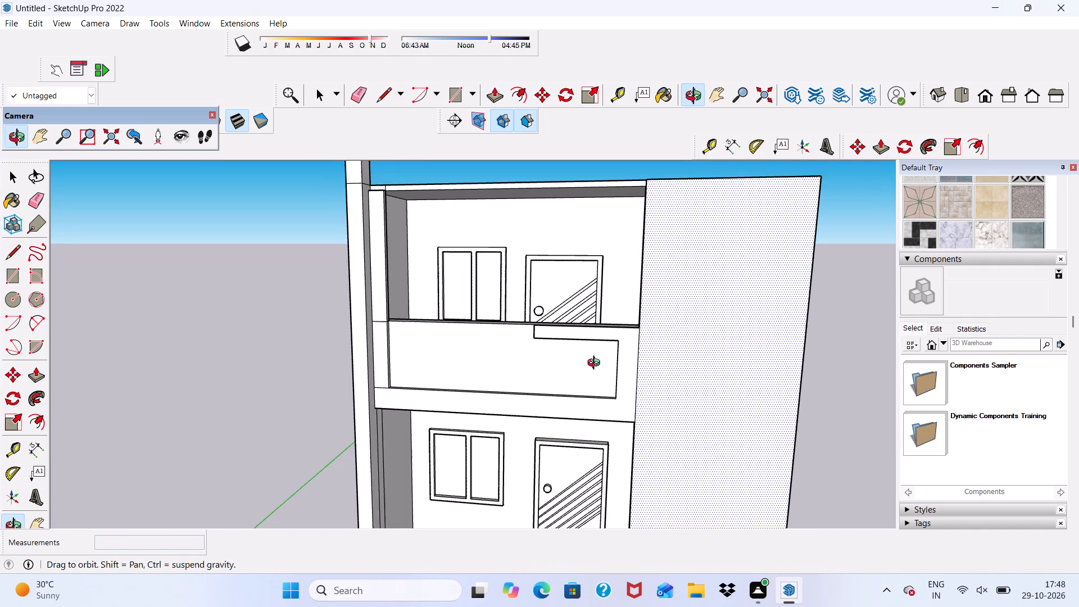
pyautogui.moveTo(596, 364); pyautogui.dragTo(578, 368, button='middle')
pyautogui.press('space')
pyautogui.scroll(1, 560, 333)
pyautogui.moveTo(590, 331); pyautogui.dragTo(592, 309, button='middle')
pyautogui.scroll(5, 600, 326)
pyautogui.moveTo(592, 338); pyautogui.dragTo(632, 221, button='middle')
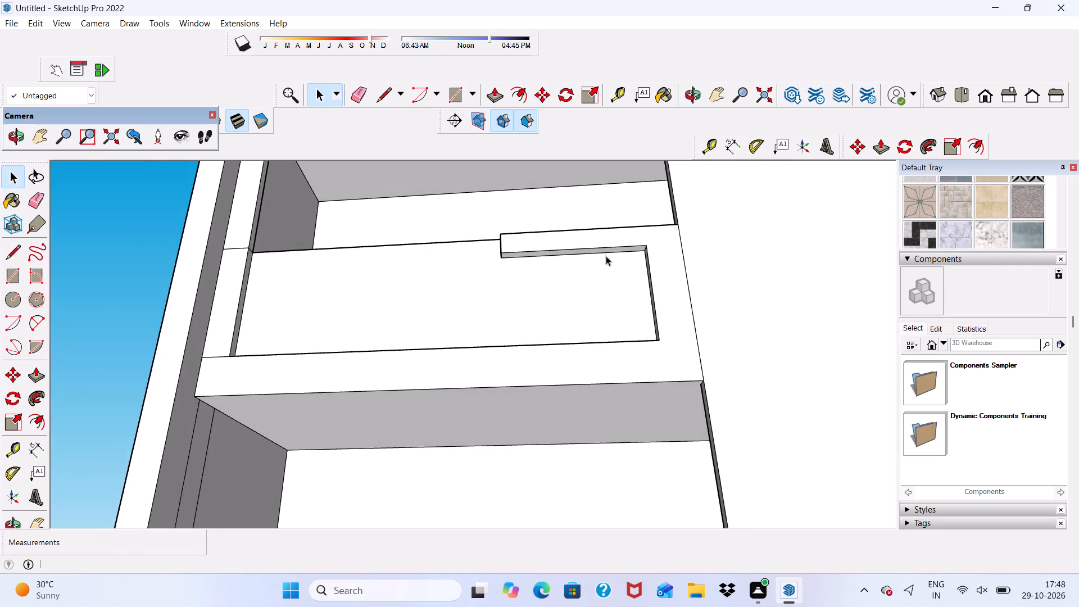
pyautogui.scroll(10, 604, 255)
pyautogui.click(593, 251)
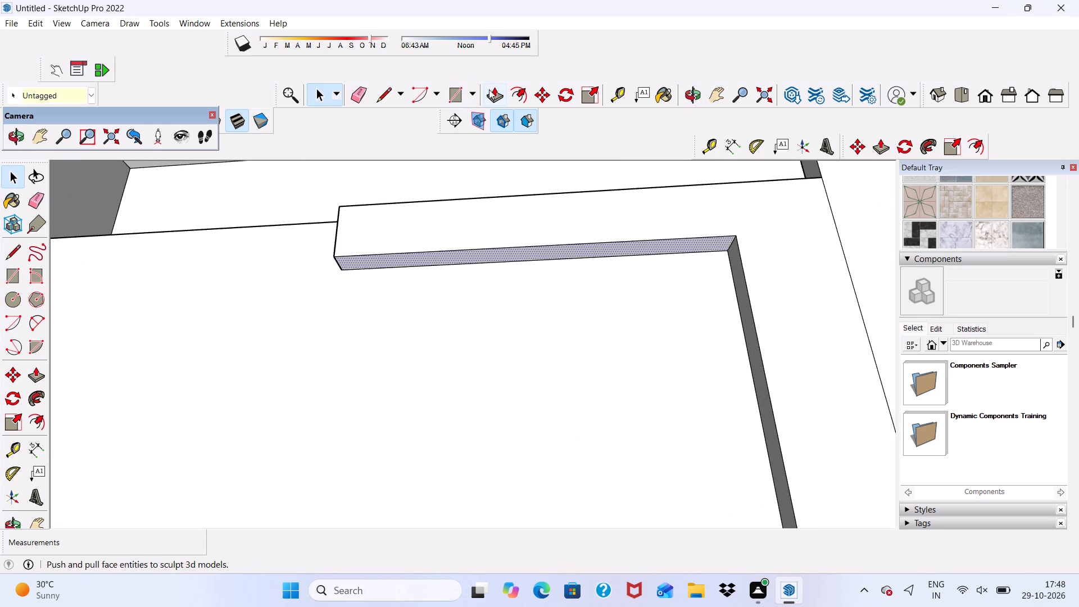
pyautogui.click(489, 89)
pyautogui.scroll(4, 560, 244)
pyautogui.click(557, 248)
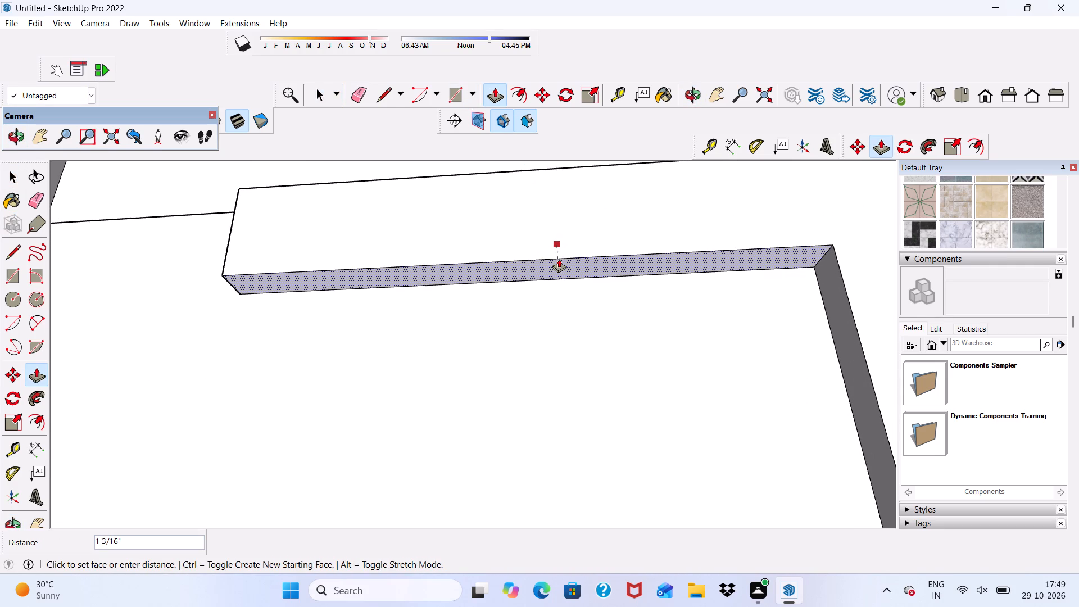
pyautogui.click(557, 255)
# Pull the underside of the partial top band down another 13/16" to thicken it further.
pyautogui.scroll(-6, 525, 251)
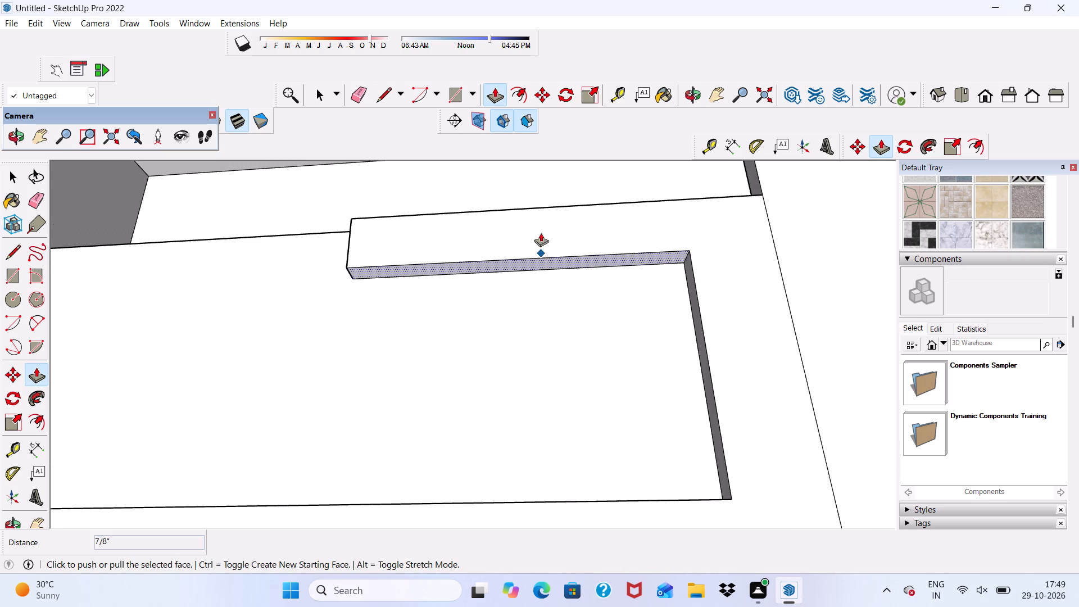
pyautogui.scroll(-6, 541, 233)
pyautogui.moveTo(541, 256); pyautogui.dragTo(540, 395, button='middle')
pyautogui.press('space')
pyautogui.moveTo(501, 413); pyautogui.dragTo(518, 277, button='middle')
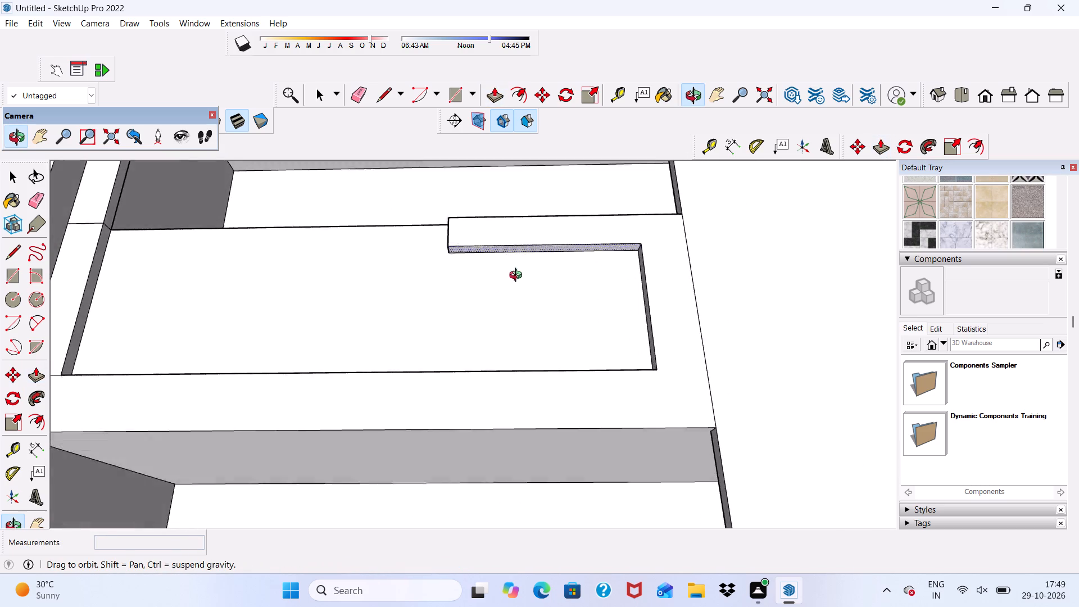
pyautogui.moveTo(518, 277); pyautogui.dragTo(527, 262, button='middle')
pyautogui.scroll(12, 527, 262)
pyautogui.click(530, 229)
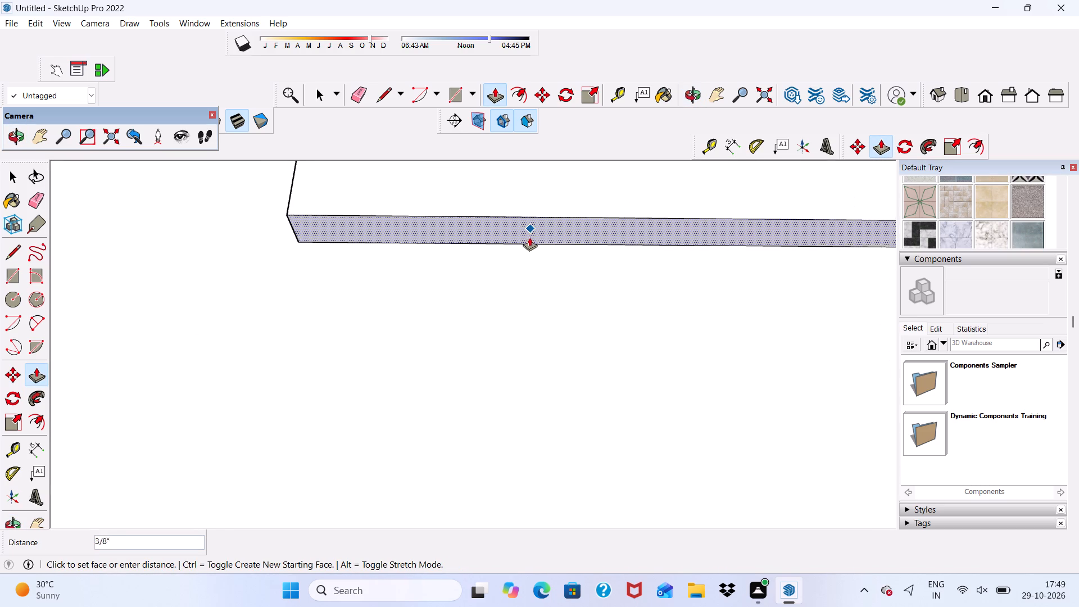
pyautogui.click(529, 239)
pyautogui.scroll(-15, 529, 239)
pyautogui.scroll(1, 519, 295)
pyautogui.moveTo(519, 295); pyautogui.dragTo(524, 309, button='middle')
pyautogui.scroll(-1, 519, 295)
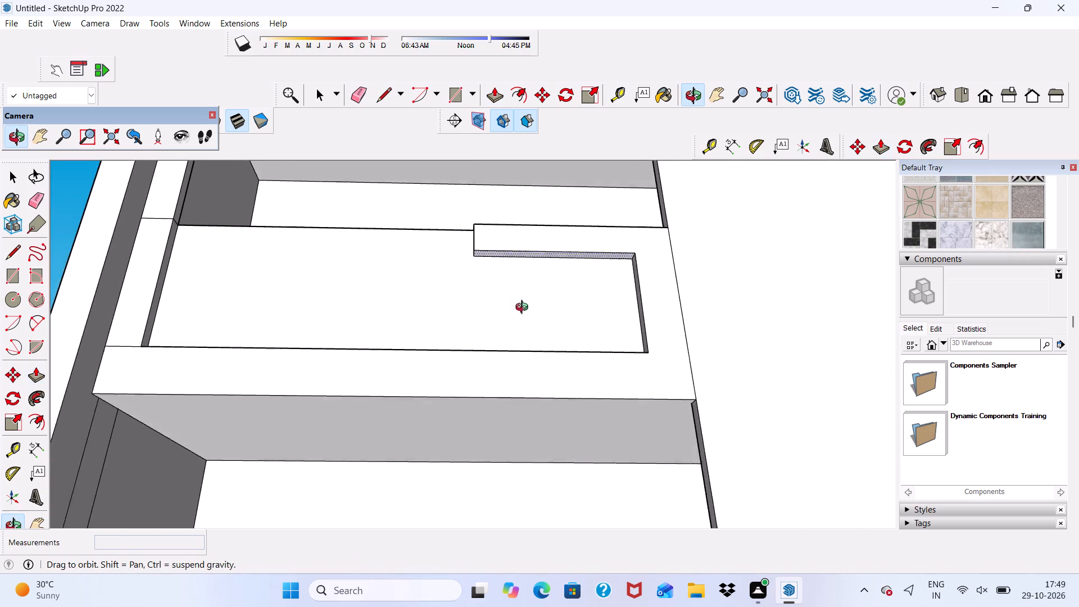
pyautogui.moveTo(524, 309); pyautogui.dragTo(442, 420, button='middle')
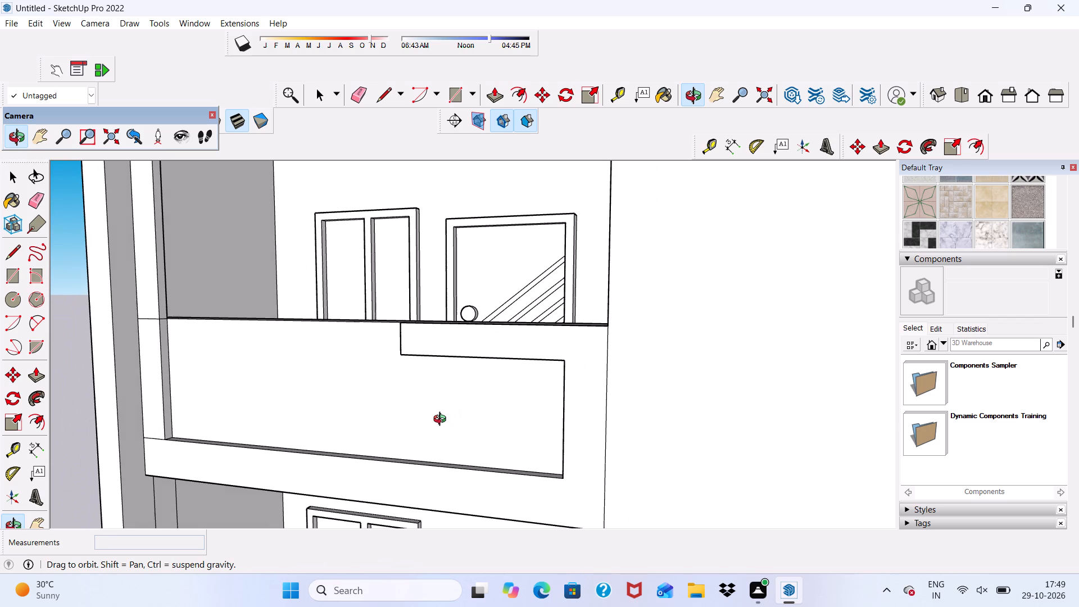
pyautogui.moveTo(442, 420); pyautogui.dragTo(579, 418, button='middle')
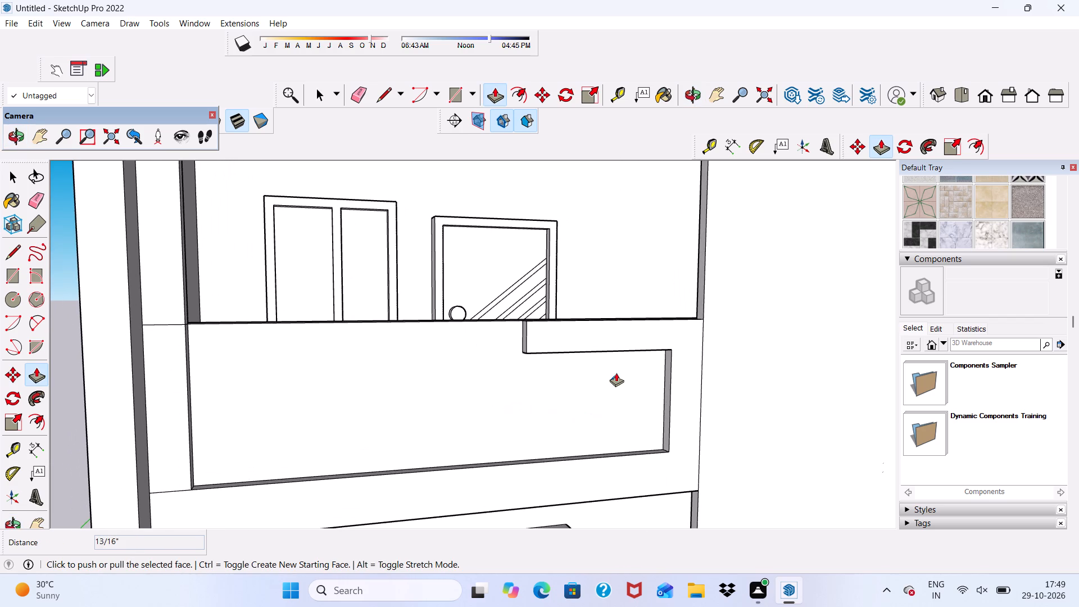
# Draw a rectangle about 3' 5 3/8" by 3' 2 9/16" on the recessed parapet face, from the partial top band's end to the bottom band.
pyautogui.press('space')
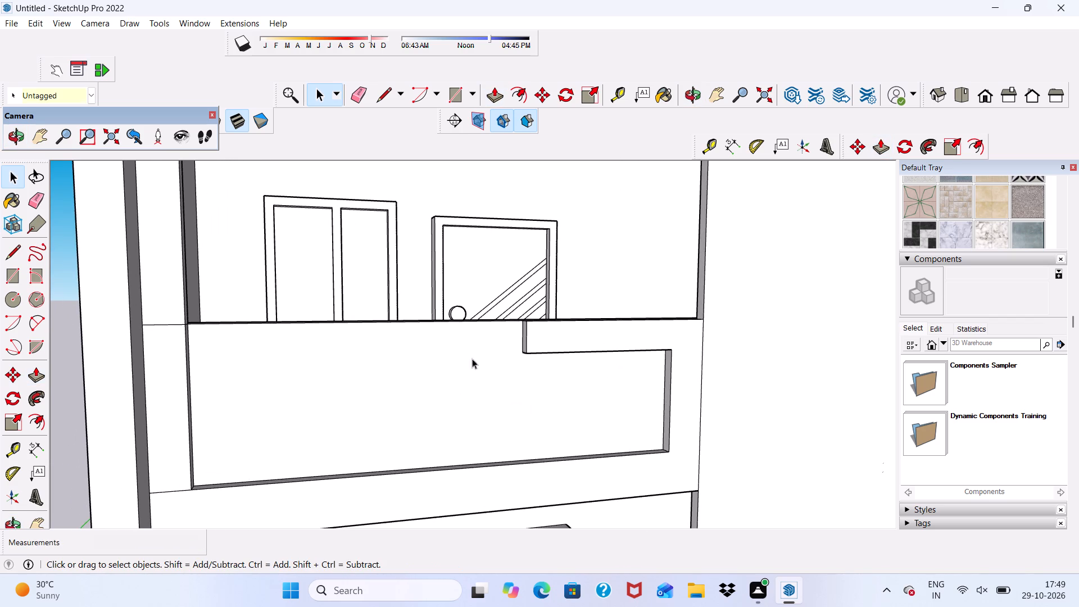
pyautogui.moveTo(521, 354); pyautogui.dragTo(486, 346, button='middle')
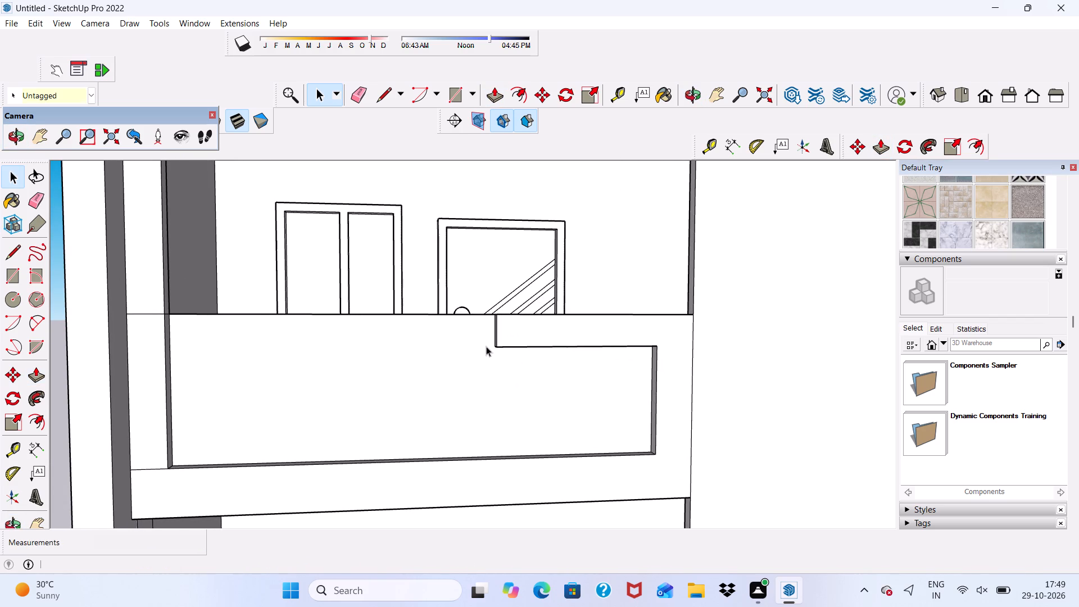
pyautogui.click(459, 88)
pyautogui.scroll(1, 468, 264)
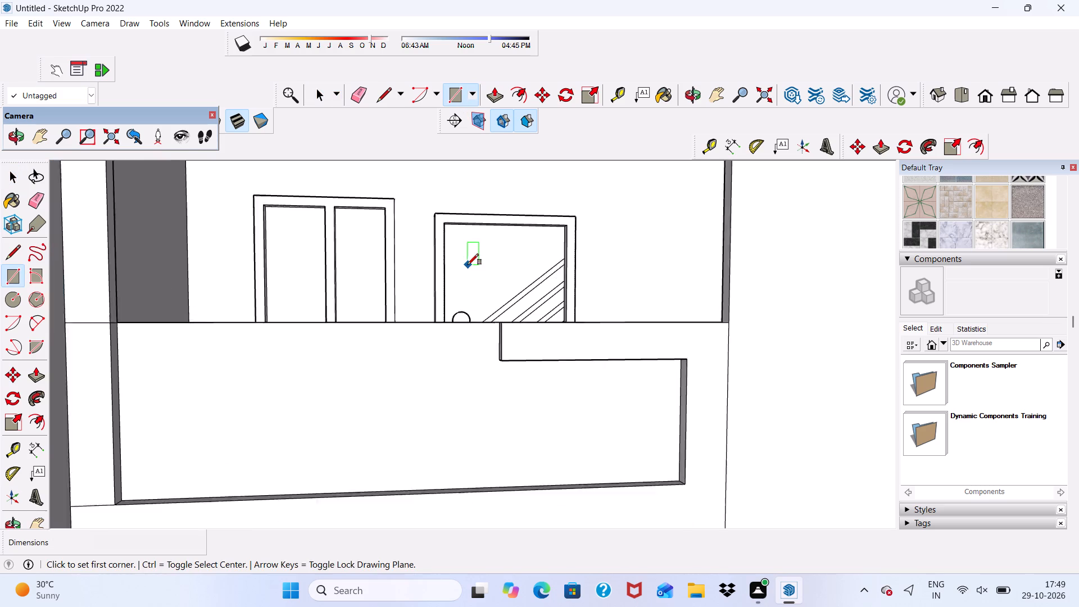
pyautogui.scroll(2, 468, 265)
pyautogui.moveTo(493, 375); pyautogui.dragTo(528, 357, button='middle')
pyautogui.scroll(5, 531, 352)
pyautogui.scroll(3, 618, 305)
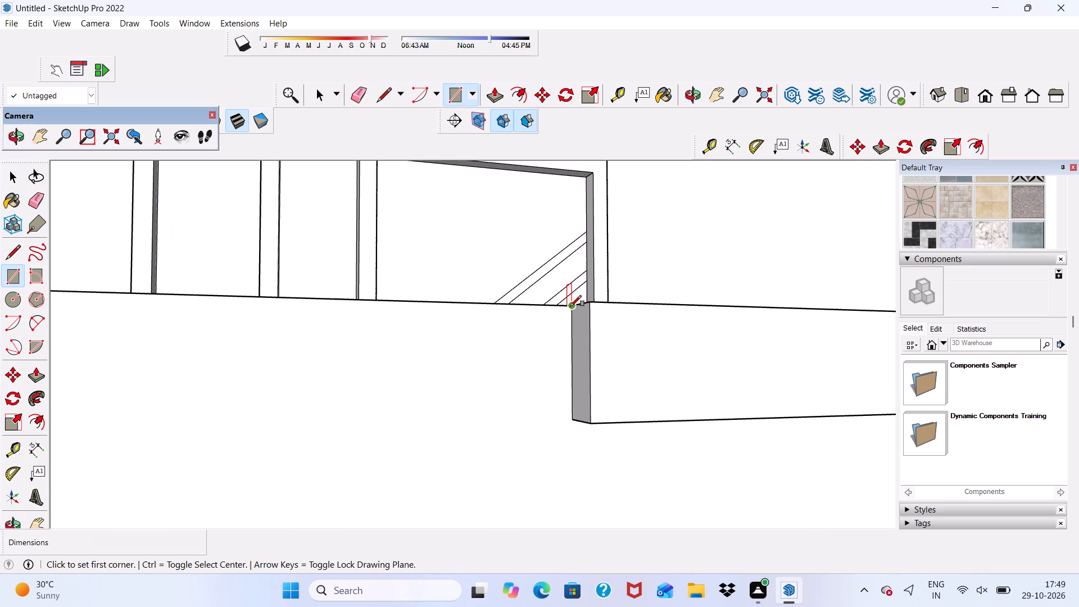
pyautogui.click(570, 311)
pyautogui.scroll(-10, 360, 289)
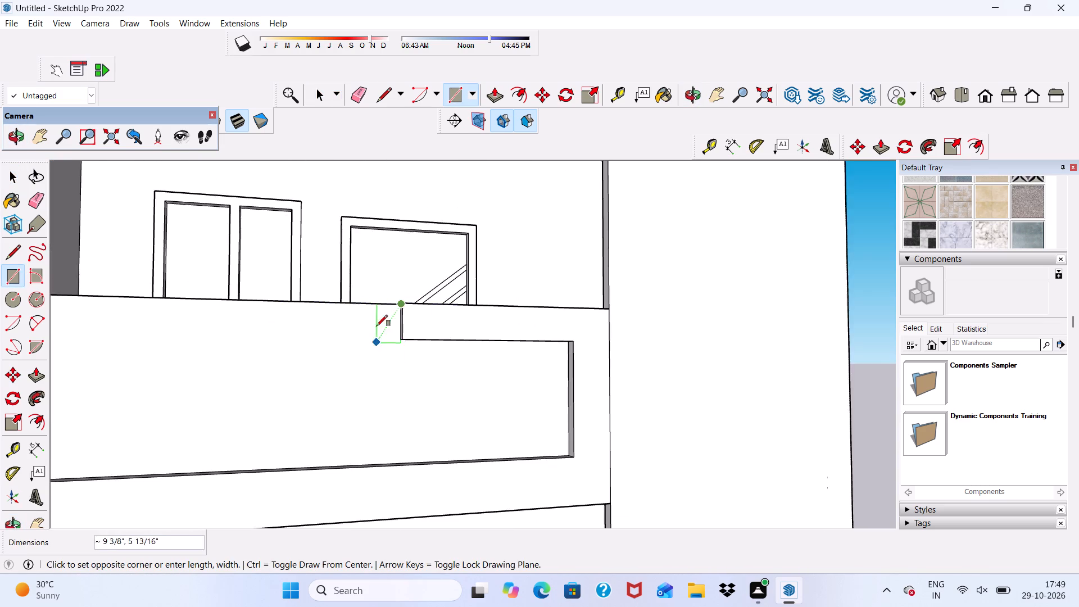
pyautogui.scroll(-5, 373, 316)
pyautogui.scroll(5, 303, 440)
pyautogui.moveTo(300, 391); pyautogui.dragTo(310, 427, button='middle')
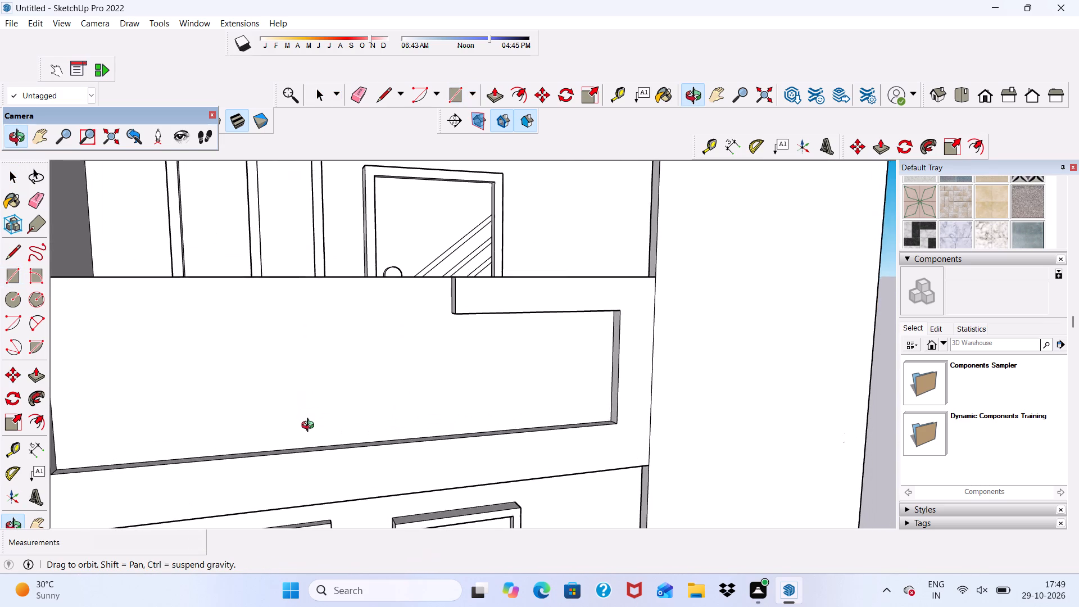
pyautogui.moveTo(310, 427); pyautogui.dragTo(285, 424, button='middle')
pyautogui.scroll(2, 280, 433)
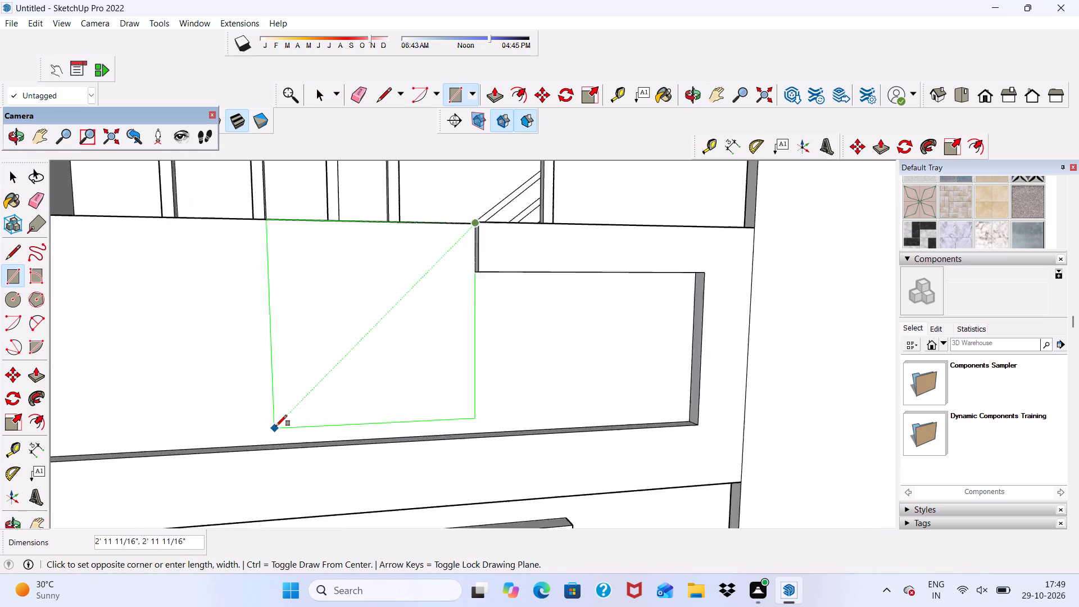
pyautogui.scroll(2, 276, 426)
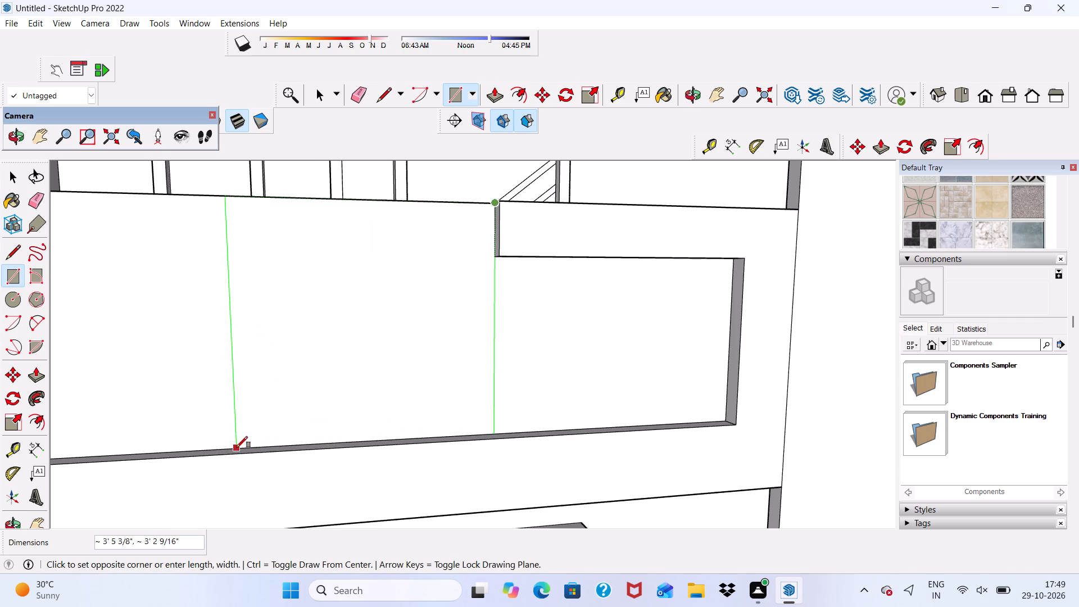
pyautogui.click(237, 447)
pyautogui.scroll(-4, 253, 416)
pyautogui.moveTo(275, 425); pyautogui.dragTo(183, 409, button='middle')
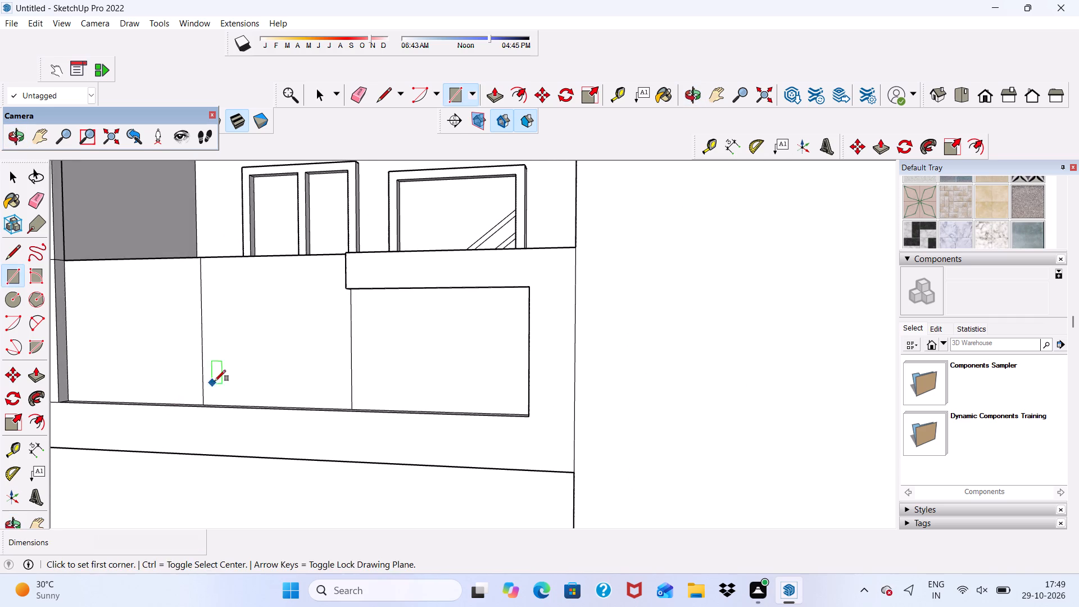
# Pull the new rectangular parapet panel outward until it is flush with the face of the bottom band.
pyautogui.press('space')
pyautogui.click(266, 352)
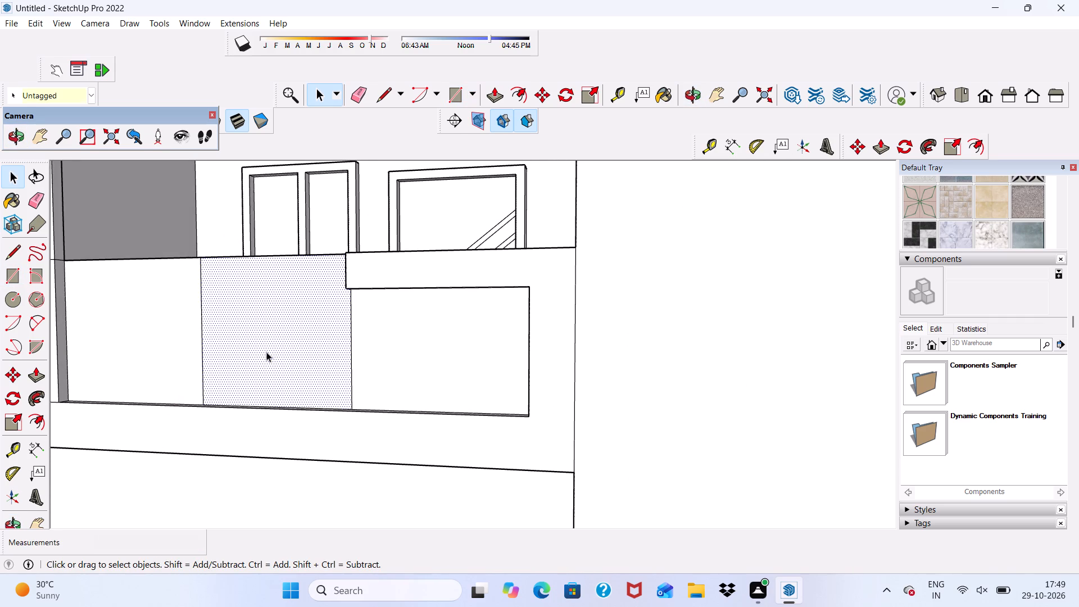
pyautogui.click(495, 92)
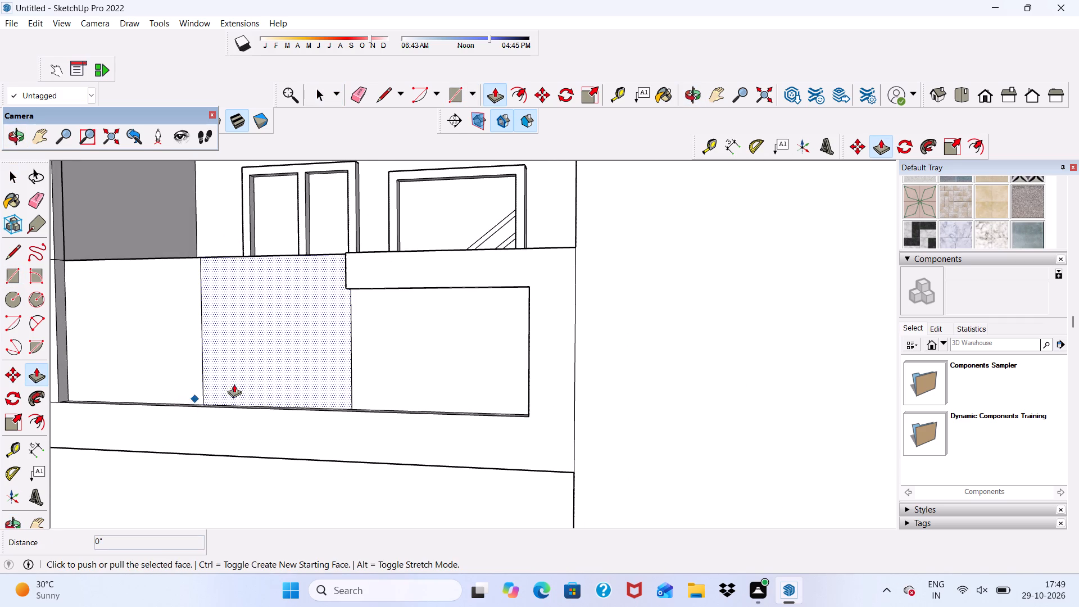
pyautogui.click(280, 356)
pyautogui.click(368, 428)
pyautogui.scroll(-3, 354, 404)
pyautogui.moveTo(352, 404); pyautogui.dragTo(404, 354, button='middle')
pyautogui.press('space')
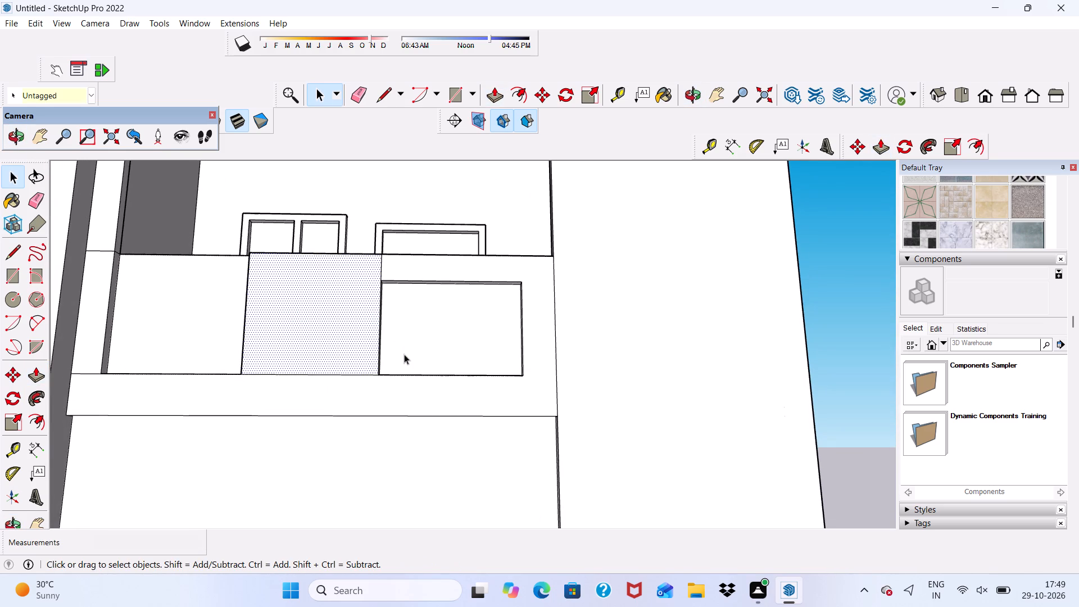
# Examine the balcony parapet with its raised middle panel from several angles and distances.
pyautogui.scroll(-5, 404, 348)
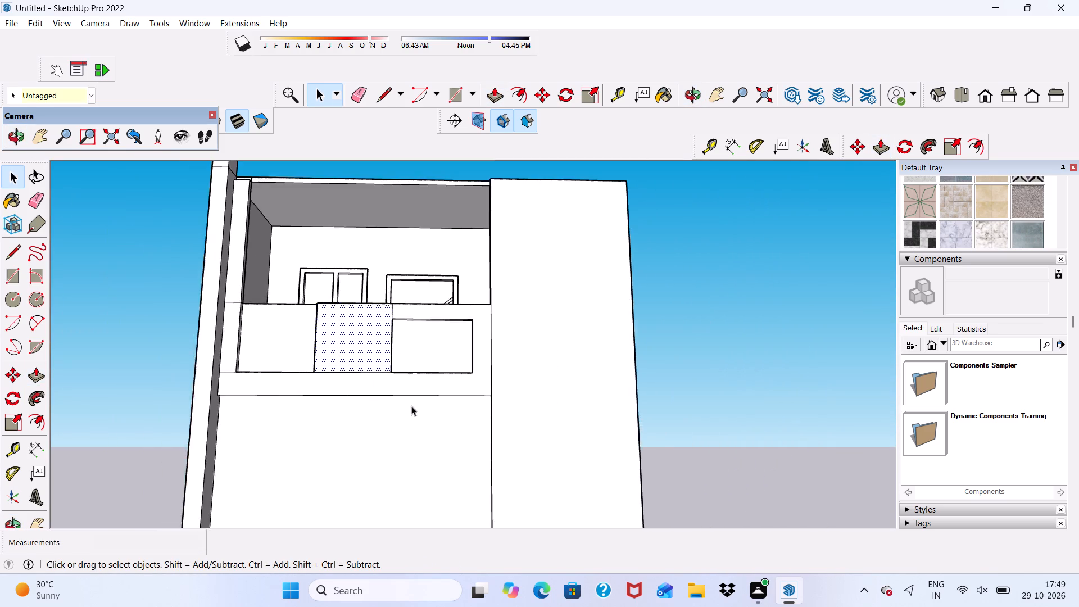
pyautogui.scroll(-6, 411, 406)
pyautogui.scroll(11, 378, 357)
pyautogui.scroll(-2, 380, 403)
pyautogui.moveTo(380, 403); pyautogui.dragTo(261, 482, button='middle')
pyautogui.scroll(1, 252, 467)
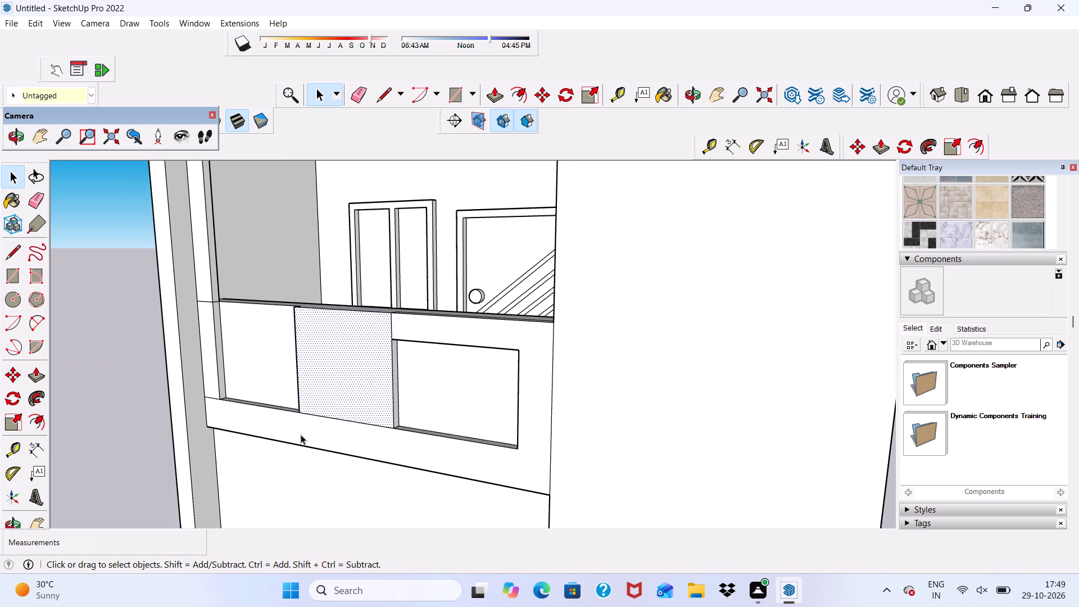
pyautogui.scroll(-4, 301, 434)
pyautogui.moveTo(301, 434); pyautogui.dragTo(380, 378, button='middle')
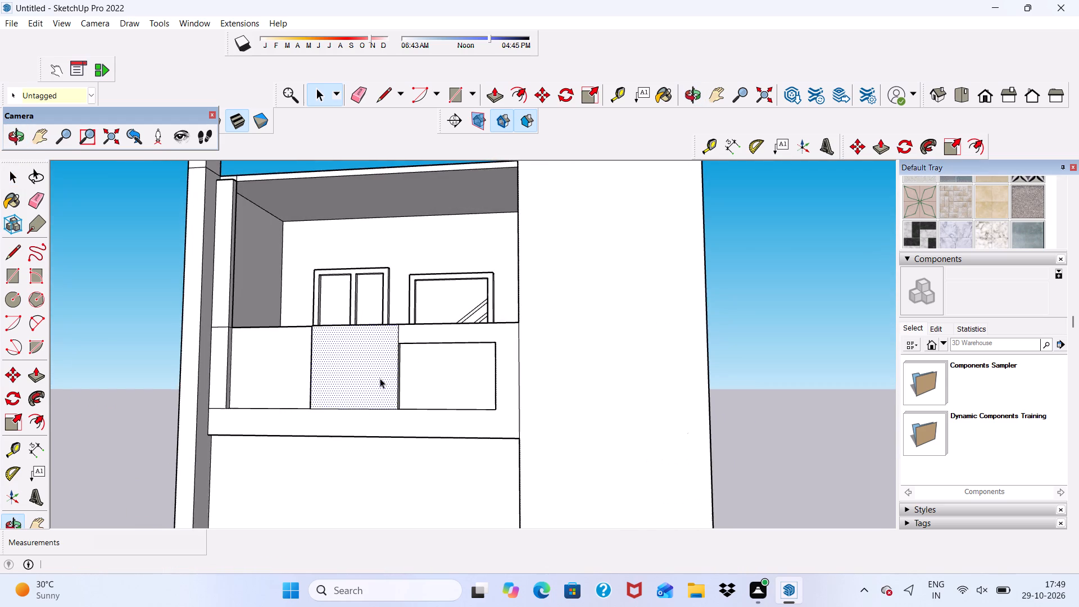
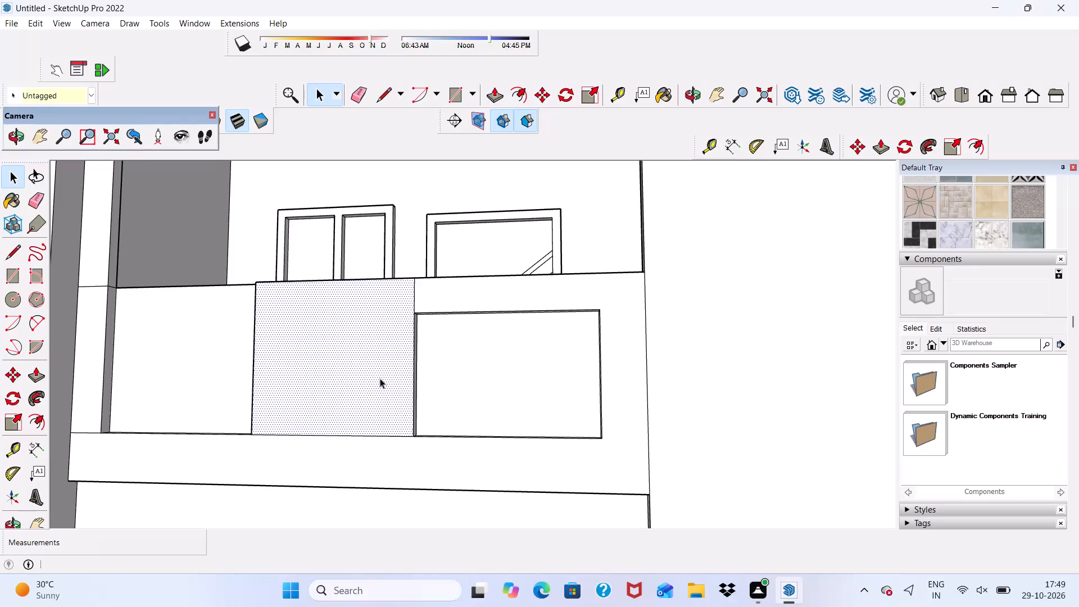
# Draw a full-height vertical strip about 4 1/16" by 2' 5 15/16" on the recessed parapet face beside the raised middle panel.
pyautogui.scroll(-4, 380, 378)
pyautogui.moveTo(393, 422); pyautogui.dragTo(412, 264, button='middle')
pyautogui.moveTo(419, 267); pyautogui.dragTo(429, 425, button='middle')
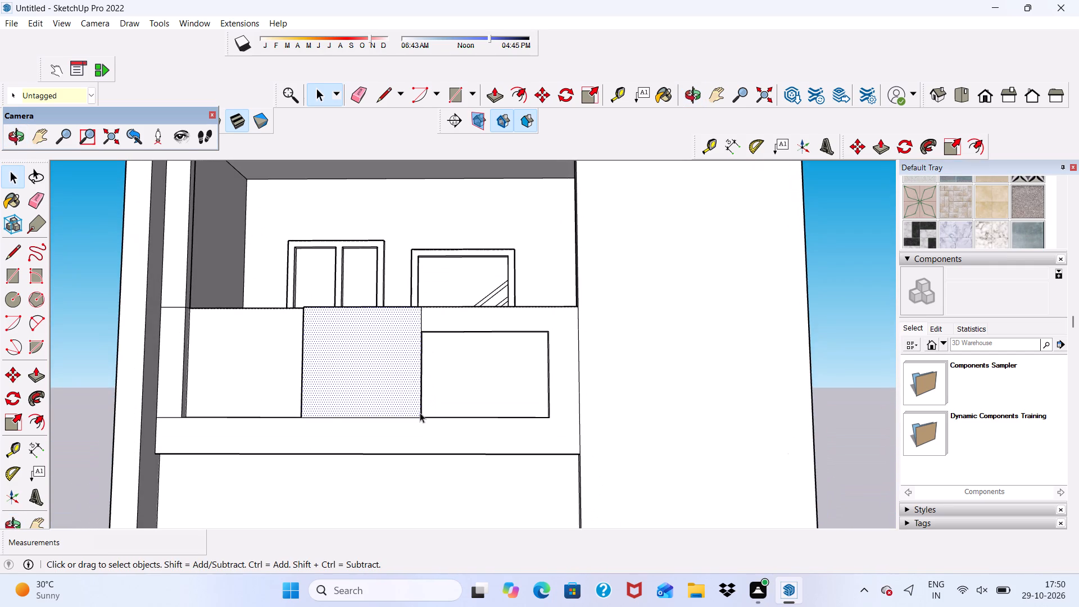
pyautogui.scroll(5, 453, 352)
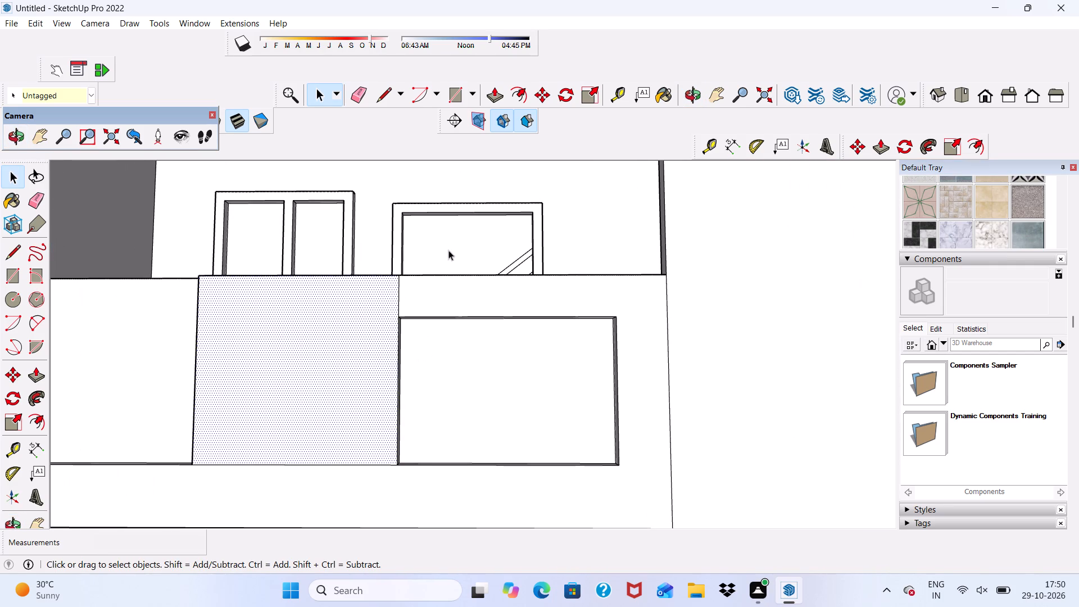
pyautogui.scroll(1, 392, 175)
pyautogui.click(449, 91)
pyautogui.scroll(-1, 493, 355)
pyautogui.moveTo(492, 398); pyautogui.dragTo(491, 346, button='middle')
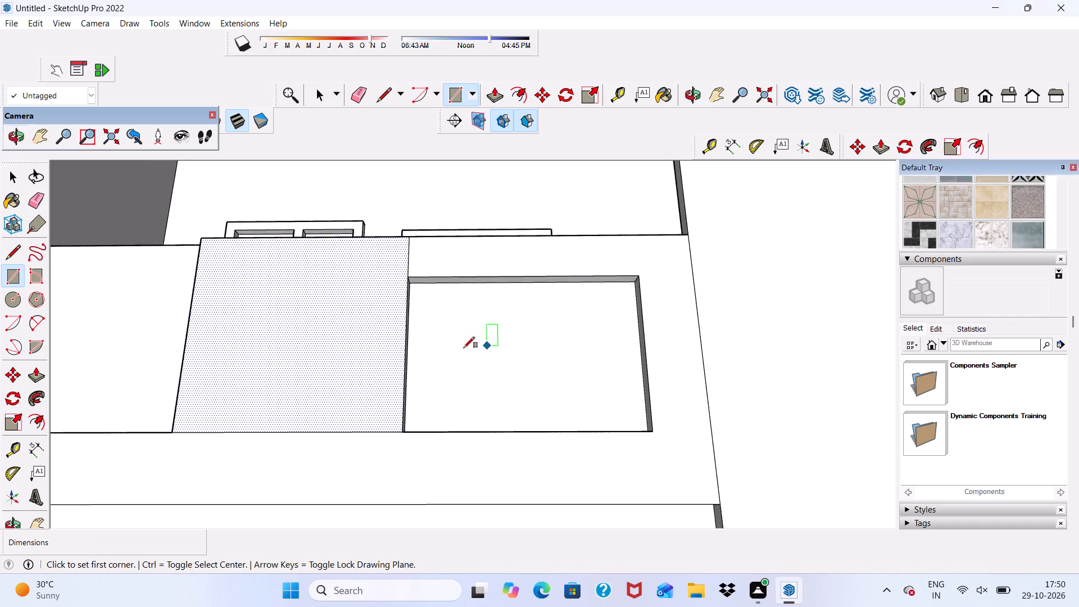
pyautogui.scroll(4, 415, 330)
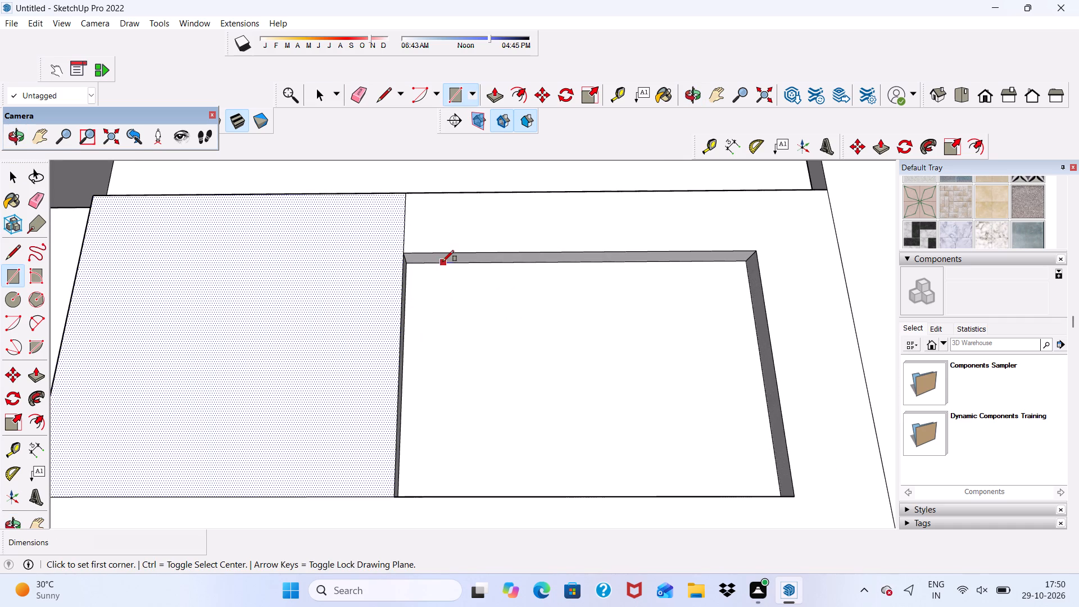
pyautogui.click(443, 261)
pyautogui.scroll(-3, 473, 347)
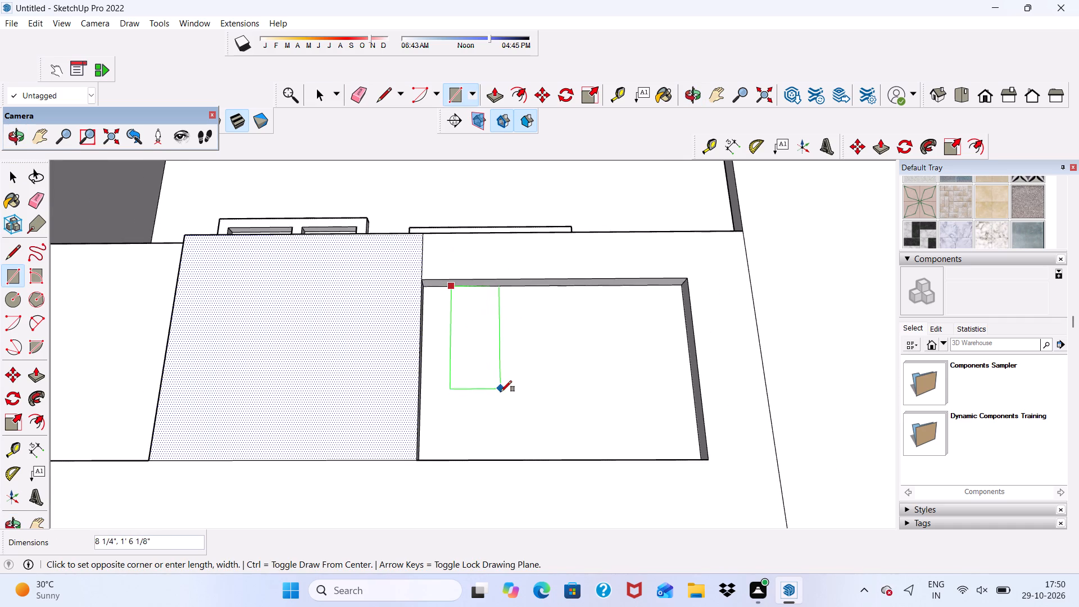
pyautogui.scroll(-1, 498, 396)
pyautogui.moveTo(498, 396); pyautogui.dragTo(488, 502, button='middle')
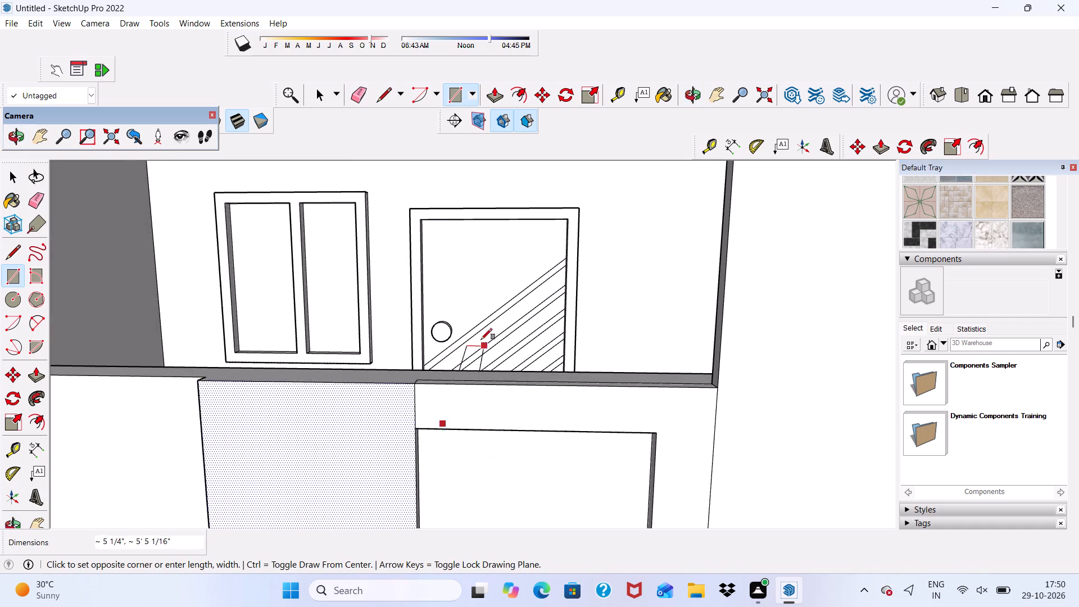
pyautogui.scroll(-7, 481, 339)
pyautogui.scroll(14, 481, 423)
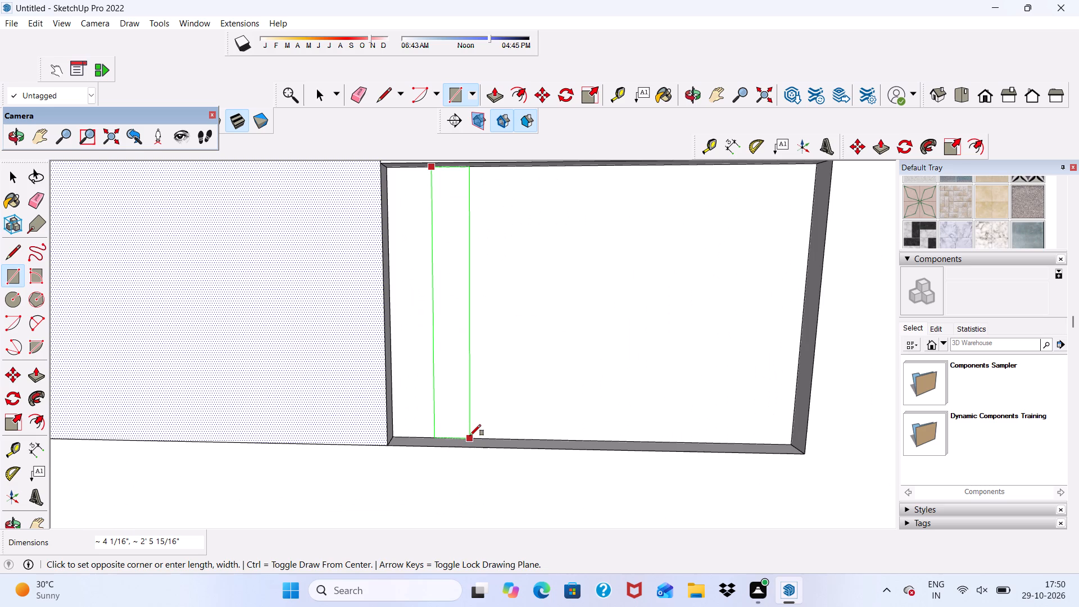
pyautogui.click(470, 436)
pyautogui.scroll(-7, 469, 434)
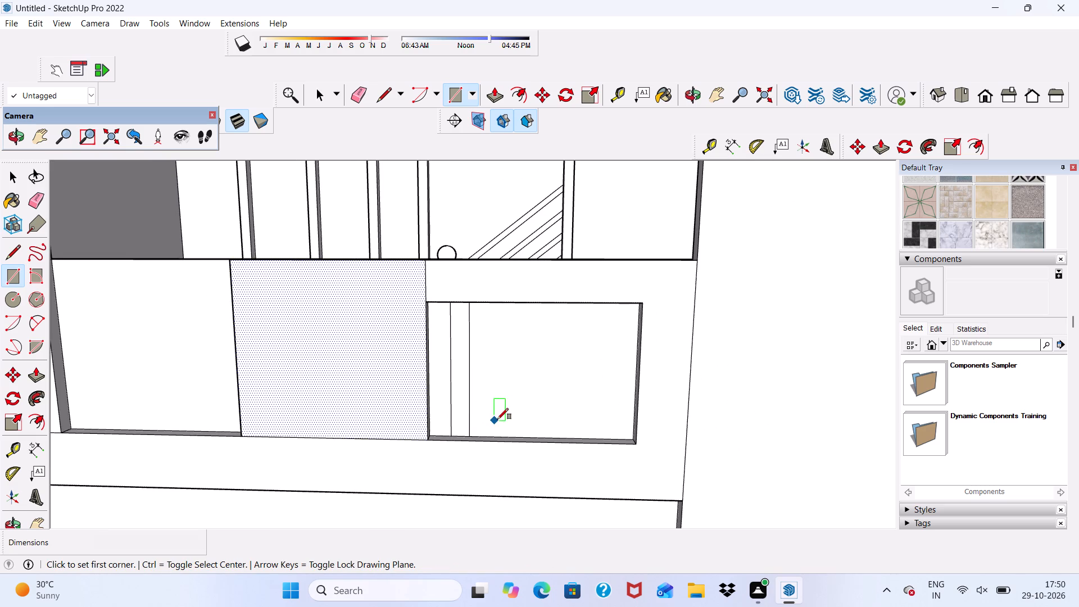
pyautogui.press('space')
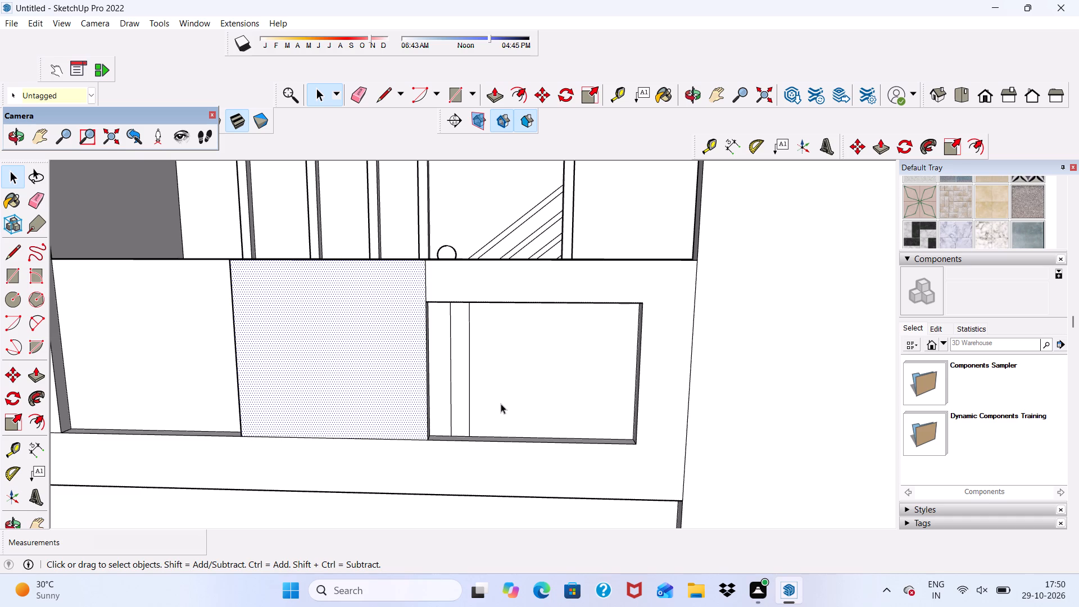
# Copy the vertical strip twice along the recessed face away from the middle panel, the first copy about 8 1/8" over.
pyautogui.scroll(2, 452, 352)
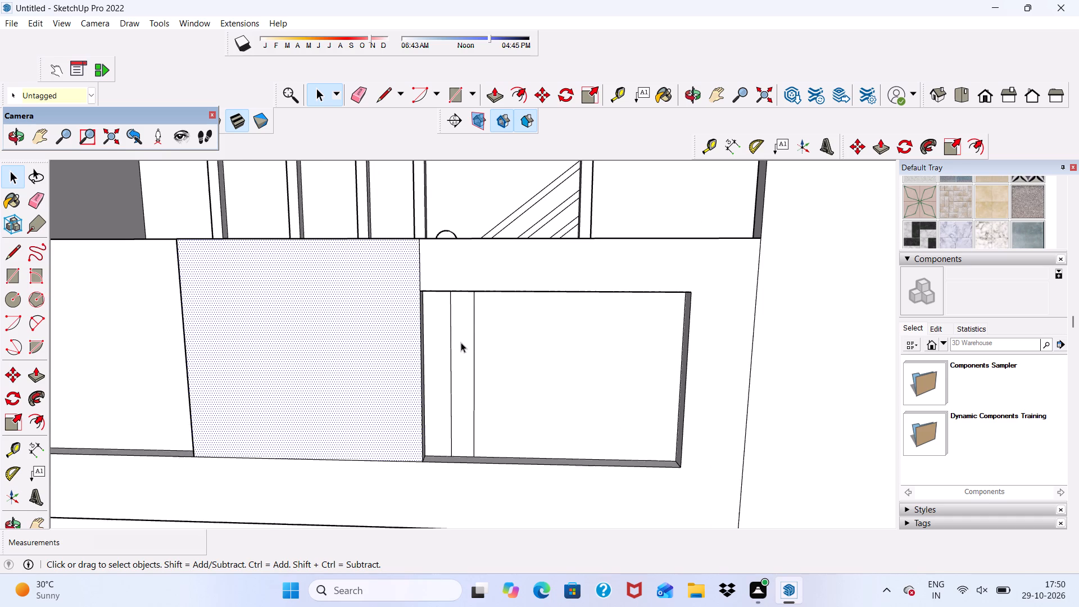
pyautogui.doubleClick(461, 343)
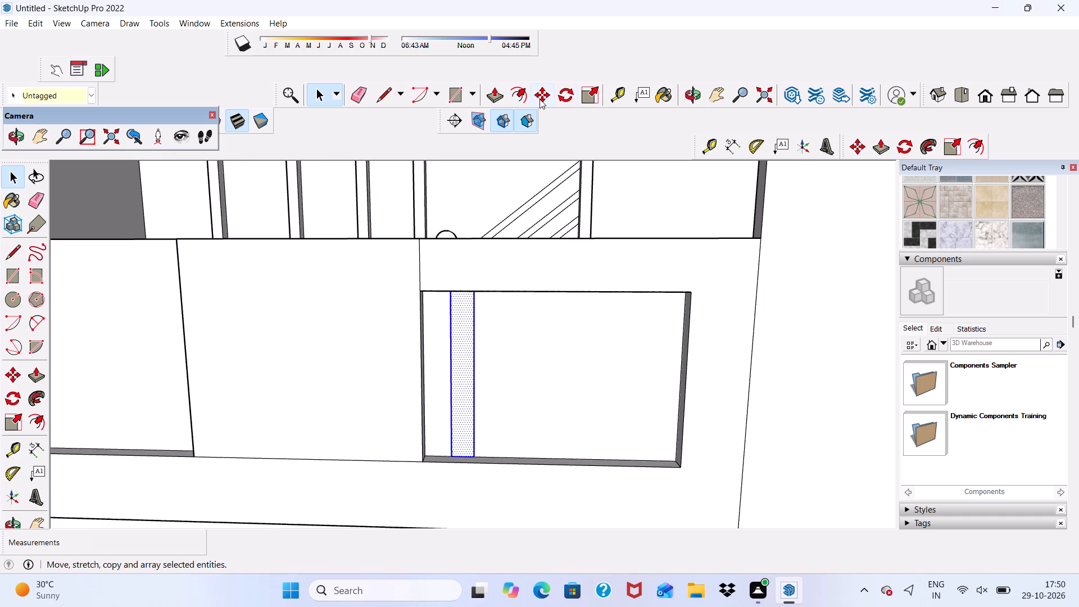
pyautogui.click(545, 97)
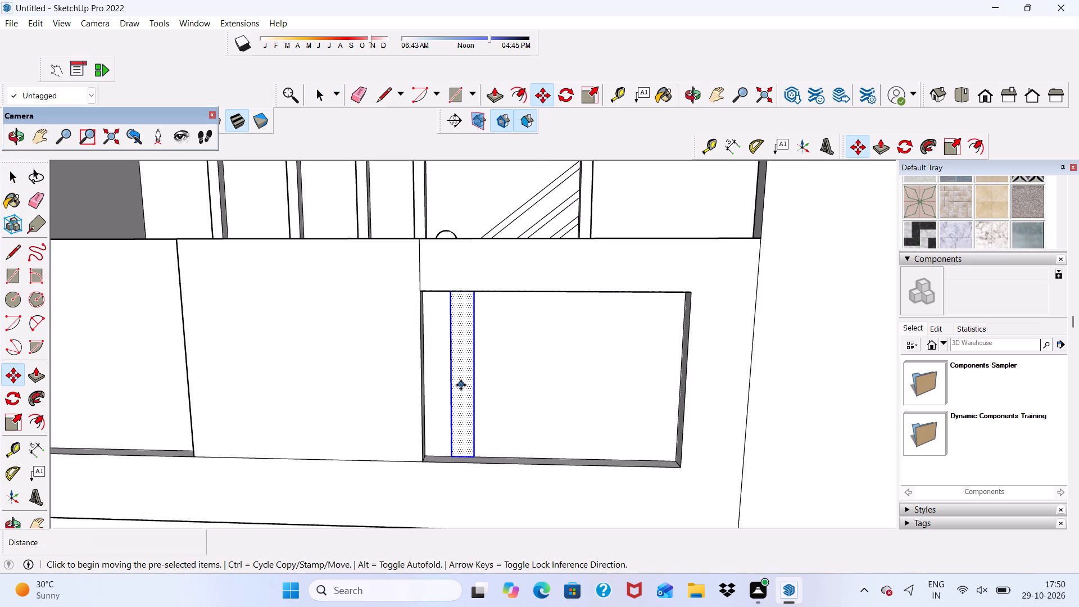
pyautogui.click(461, 385)
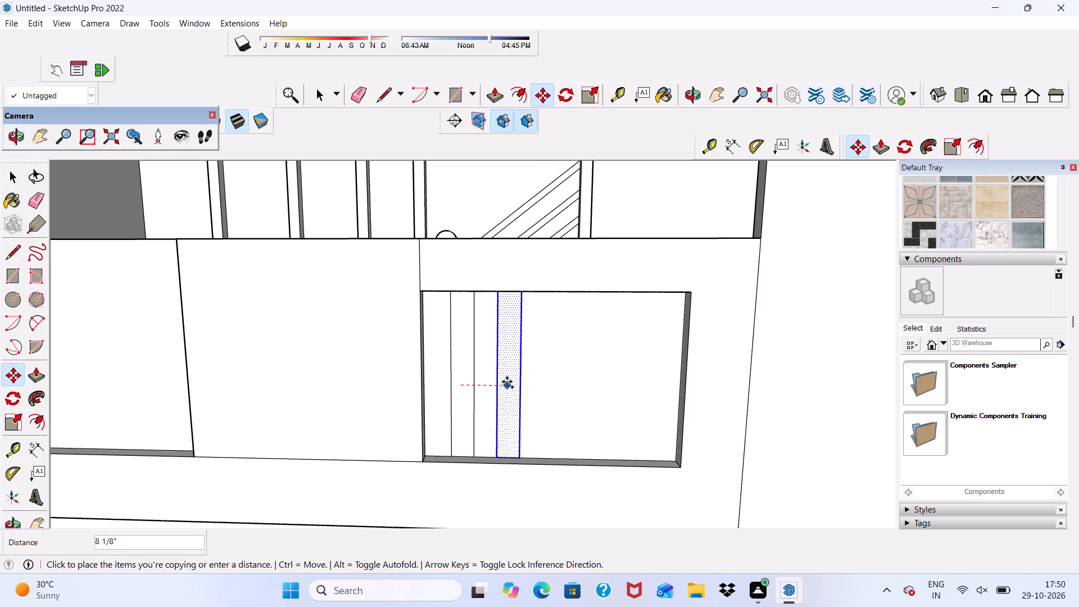
pyautogui.click(507, 382)
pyautogui.click(507, 382)
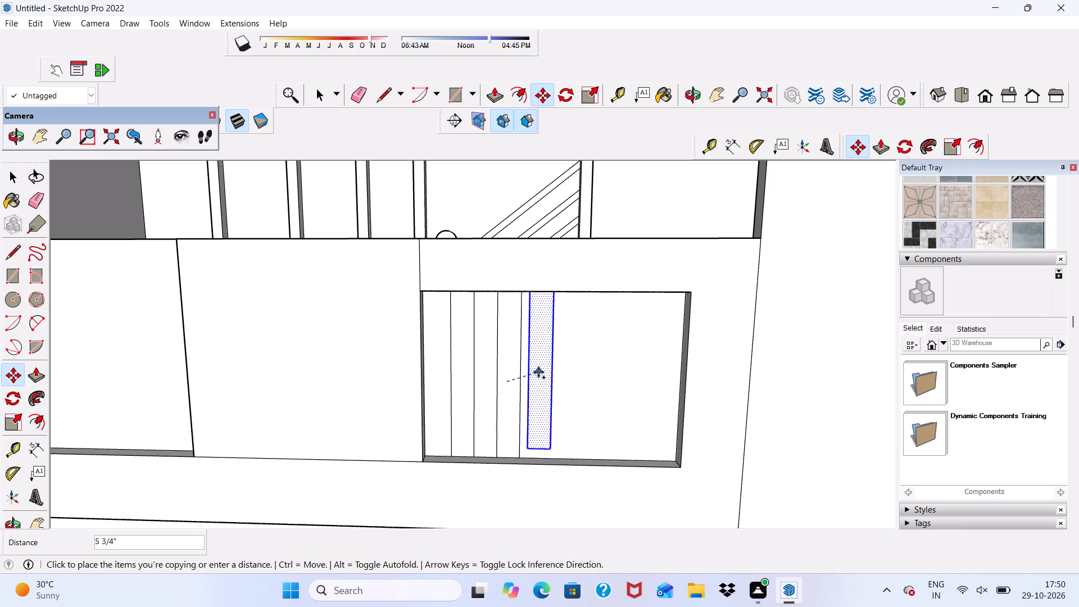
pyautogui.click(548, 379)
# Add two more strip copies towards the recess's far end, offset about 6 13/16" and 7 7/8" in turn.
pyautogui.scroll(-6, 537, 353)
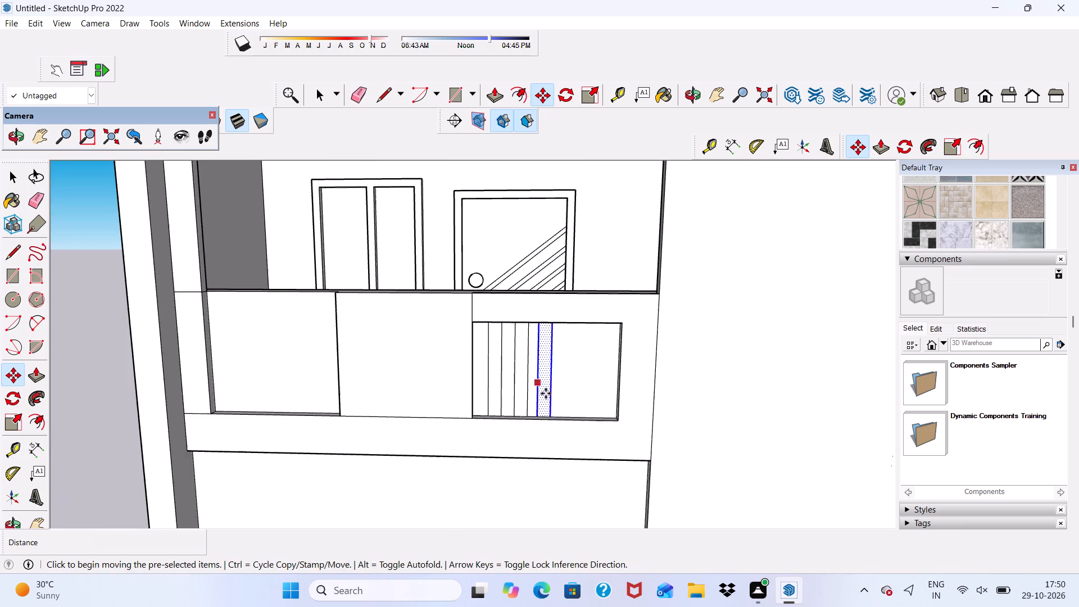
pyautogui.moveTo(551, 397); pyautogui.dragTo(552, 407, button='middle')
pyautogui.scroll(5, 547, 396)
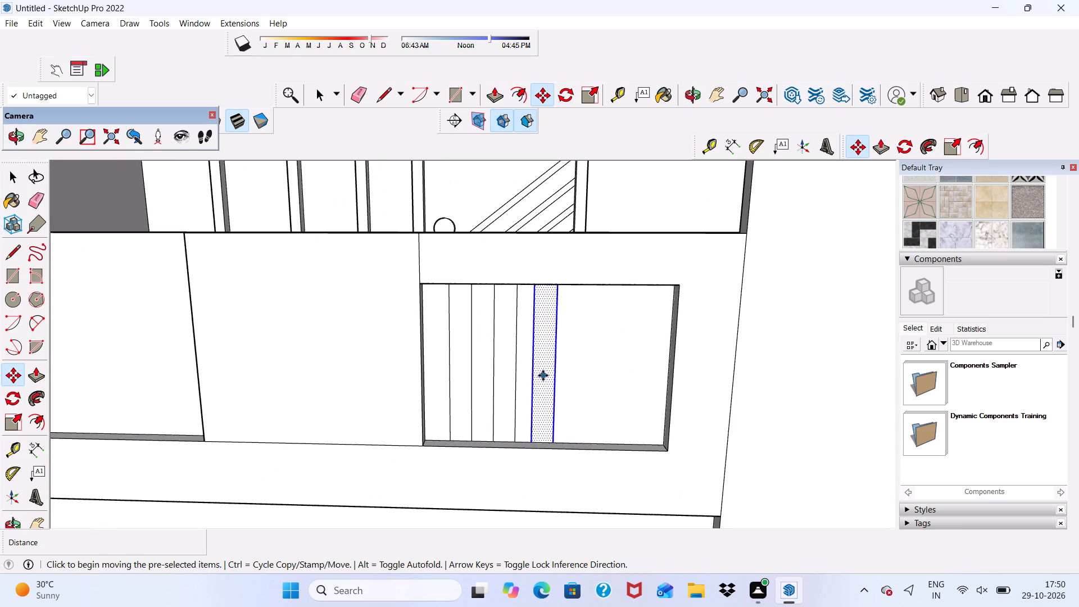
pyautogui.click(543, 375)
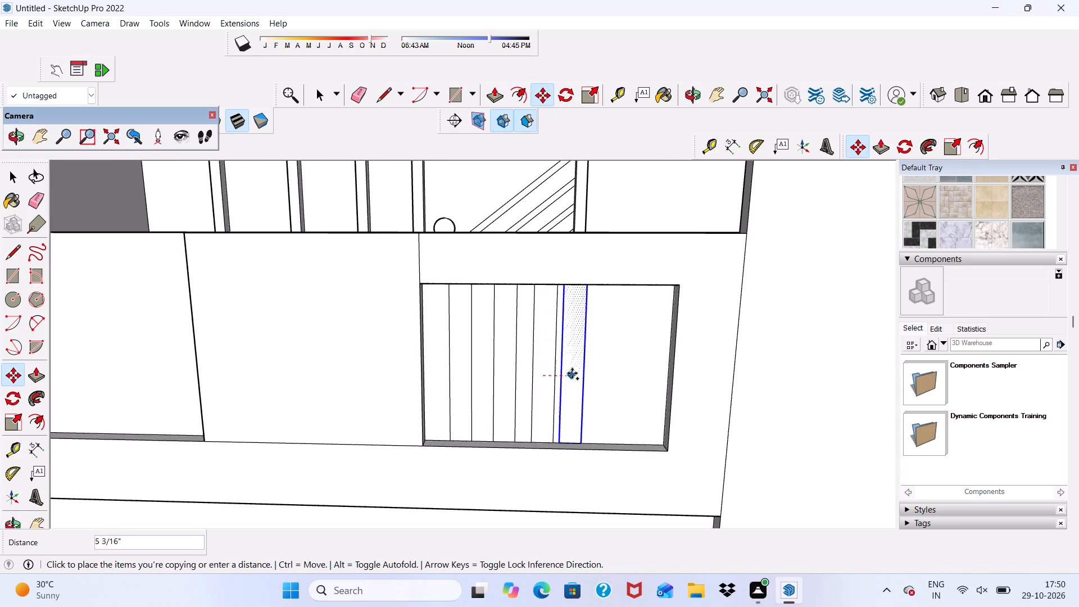
pyautogui.click(581, 372)
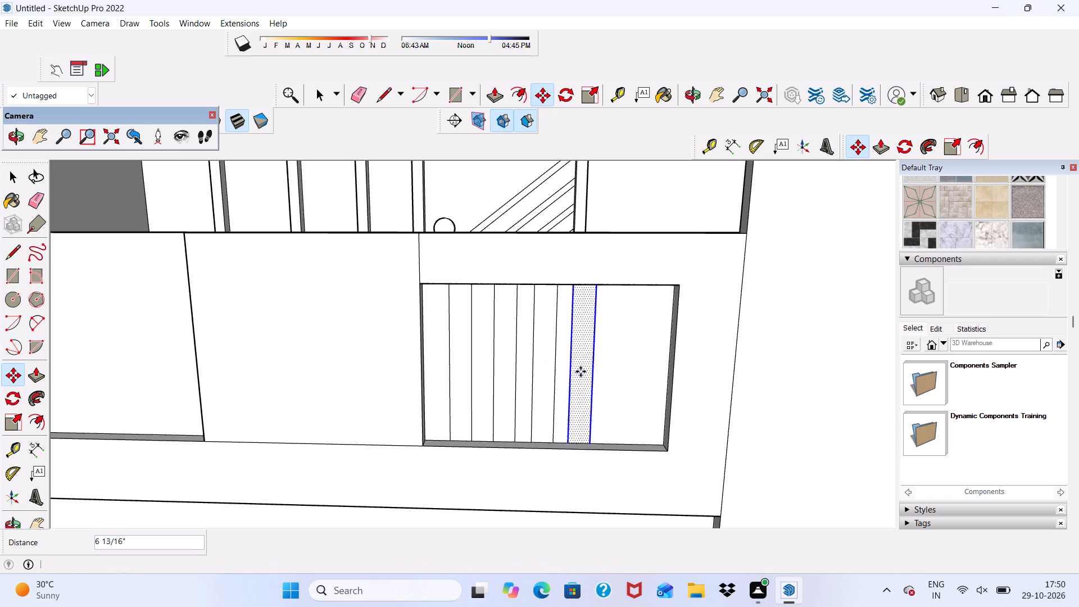
pyautogui.click(581, 372)
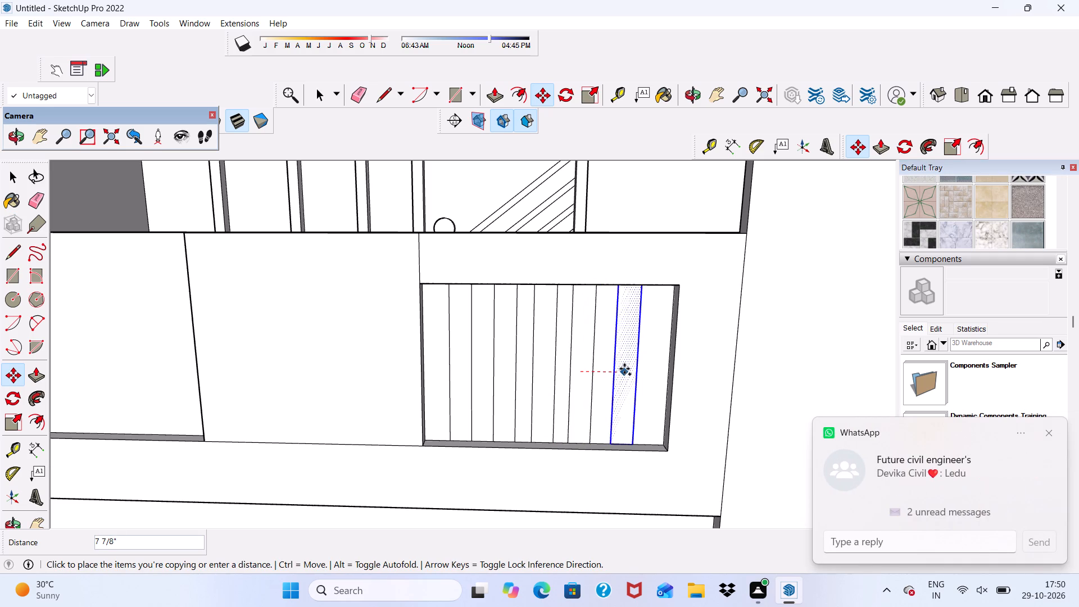
pyautogui.click(624, 369)
pyautogui.scroll(-5, 469, 372)
pyautogui.moveTo(468, 418); pyautogui.dragTo(407, 361, button='middle')
pyautogui.press('space')
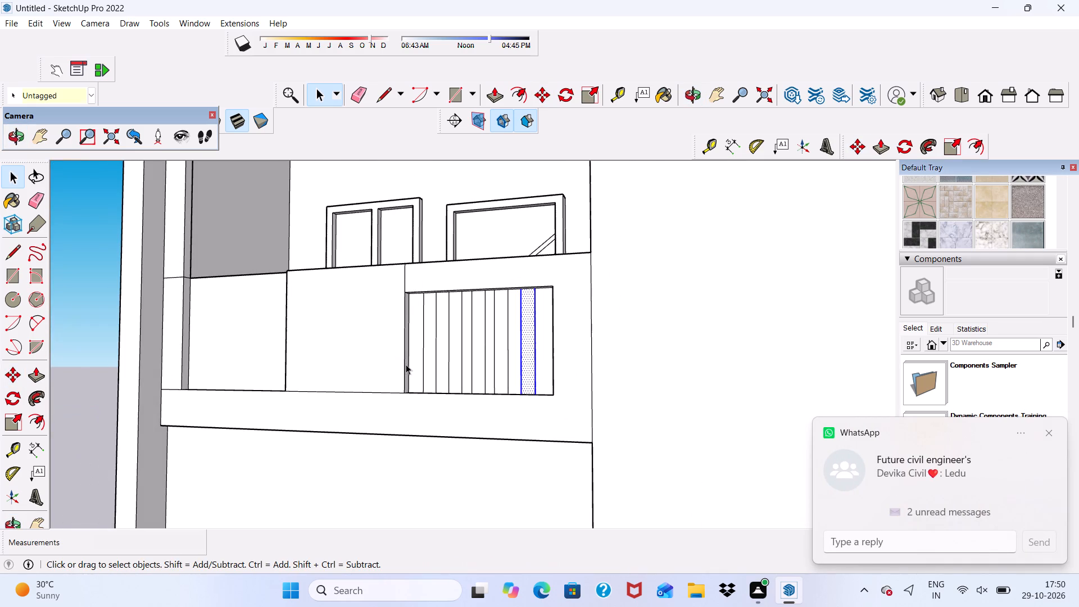
# Push/Pull the vertical strip farthest from the raised middle panel outward 2".
pyautogui.scroll(4, 400, 298)
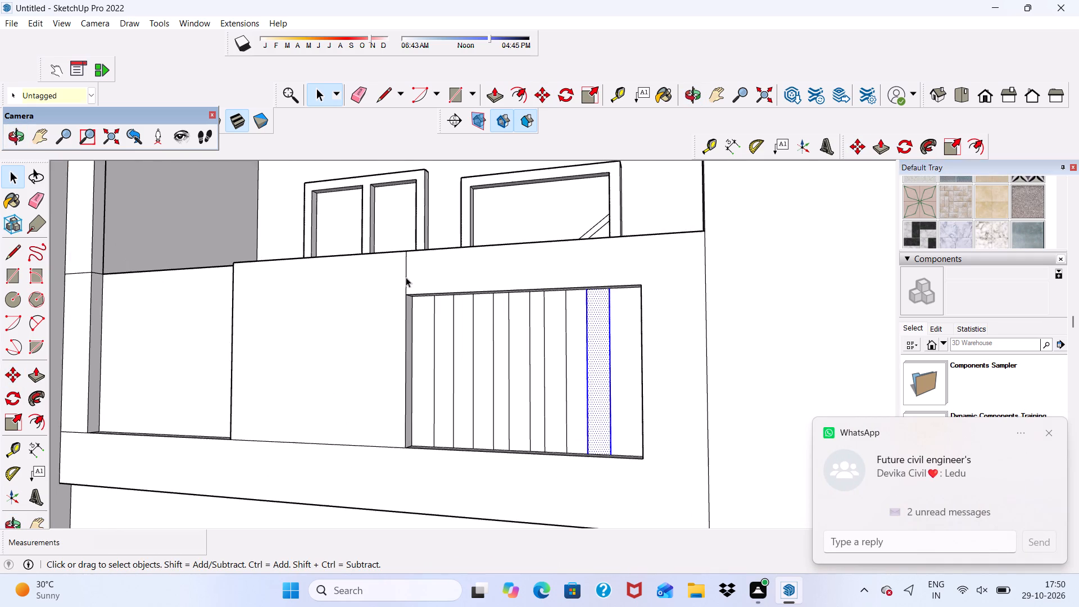
pyautogui.scroll(3, 469, 339)
pyautogui.scroll(1, 612, 306)
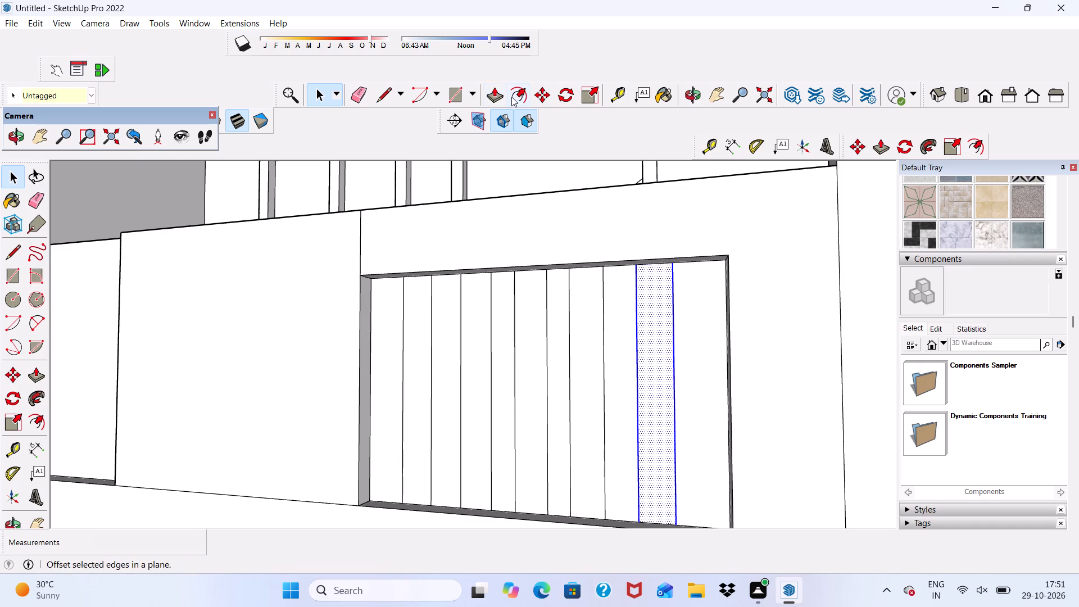
pyautogui.click(495, 93)
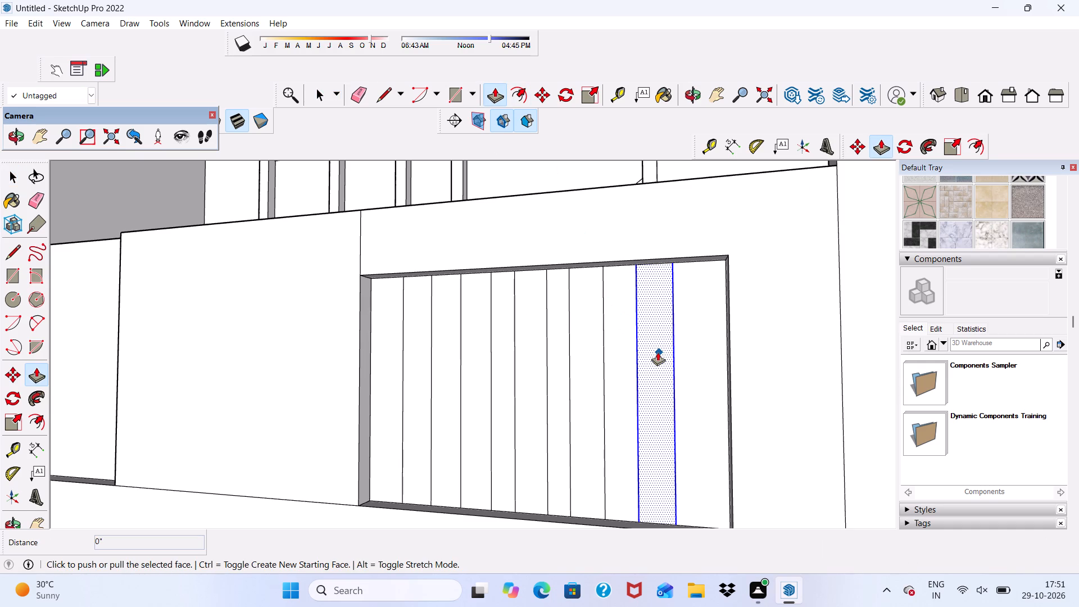
pyautogui.click(658, 352)
pyautogui.press('2')
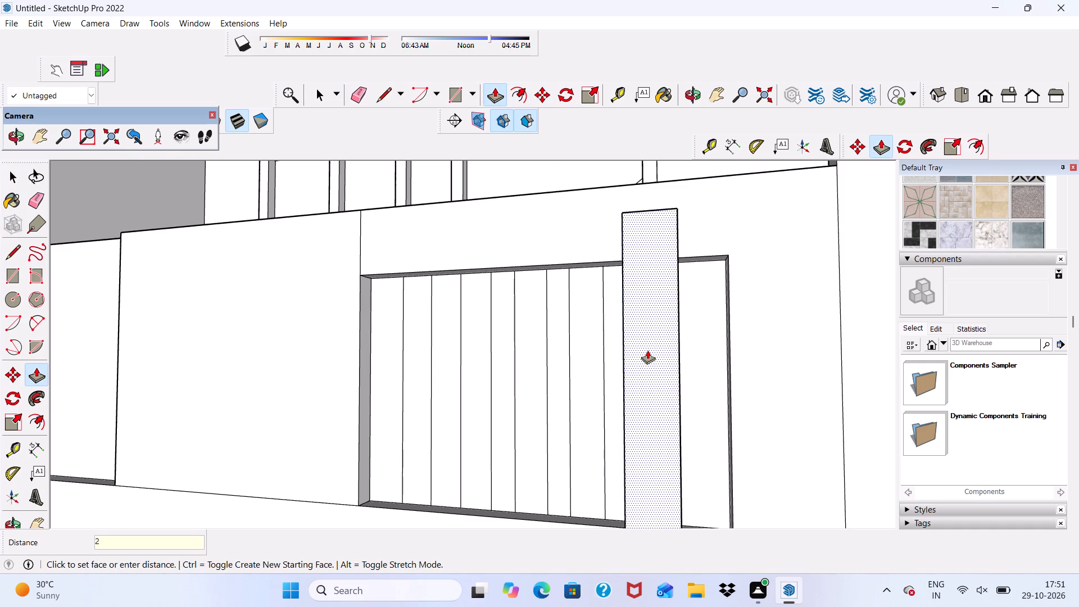
pyautogui.hotkey('shift', '"')
pyautogui.press('Return')
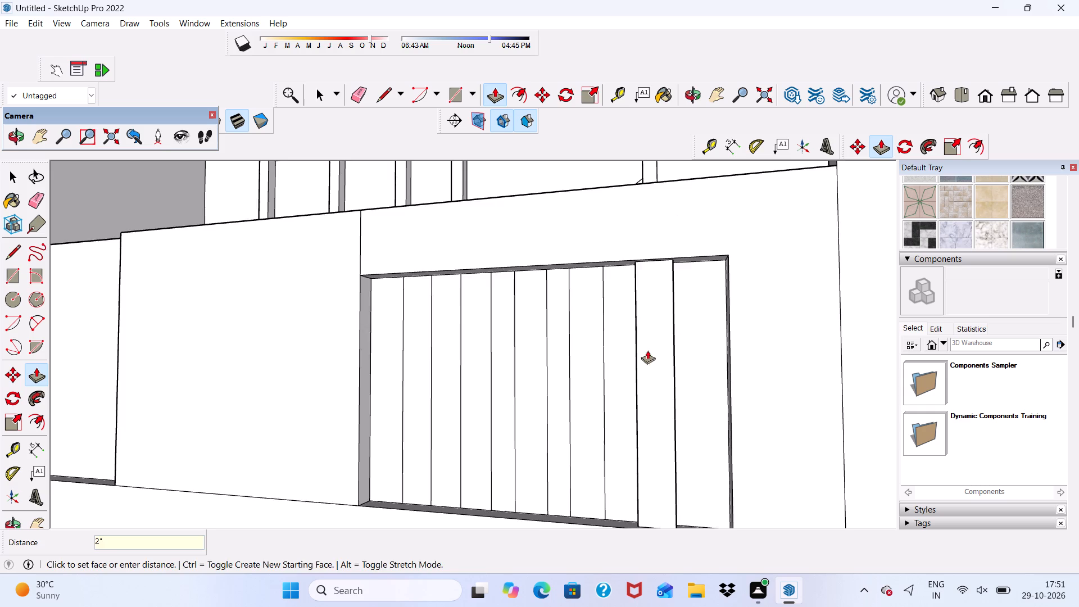
# Pull the fourth vertical strip, counted from the raised middle panel, outward 2".
pyautogui.scroll(-3, 652, 327)
pyautogui.moveTo(655, 327); pyautogui.dragTo(621, 374, button='middle')
pyautogui.scroll(5, 567, 388)
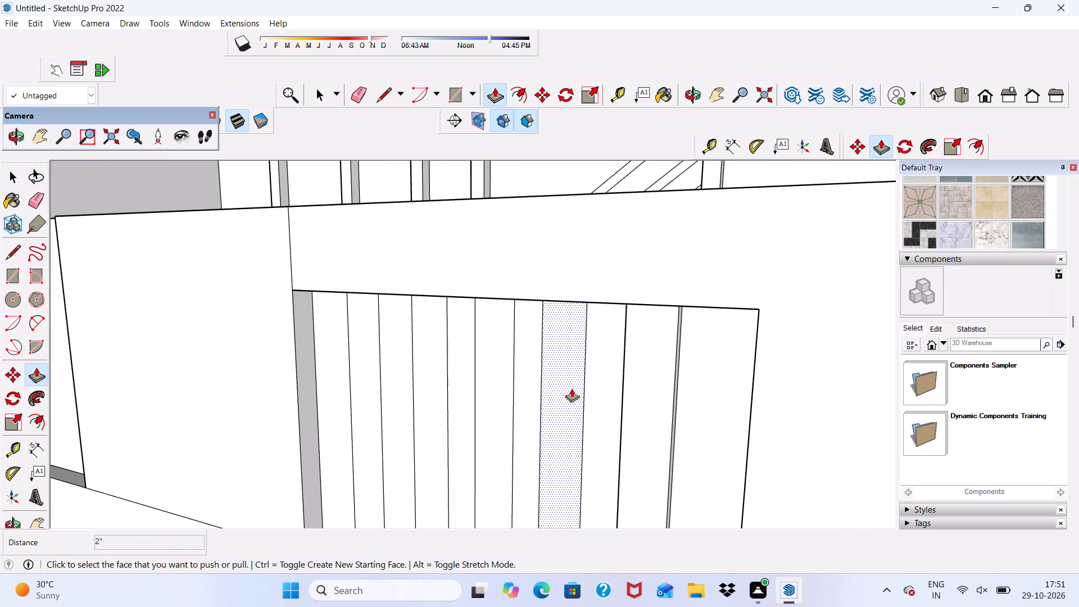
pyautogui.click(572, 388)
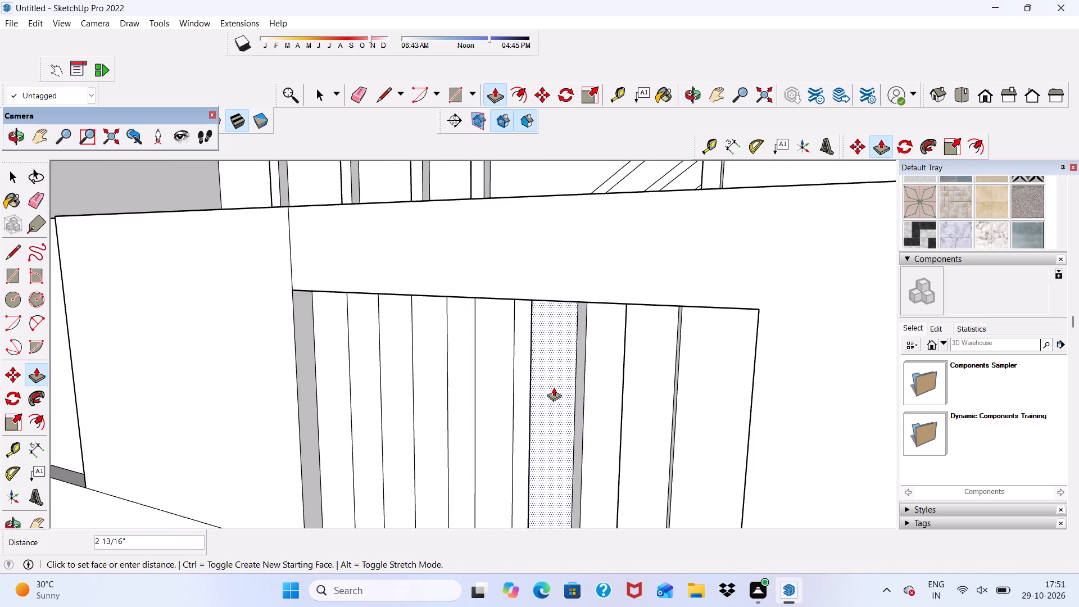
pyautogui.press('2')
pyautogui.hotkey('shift', '"')
pyautogui.press('Return')
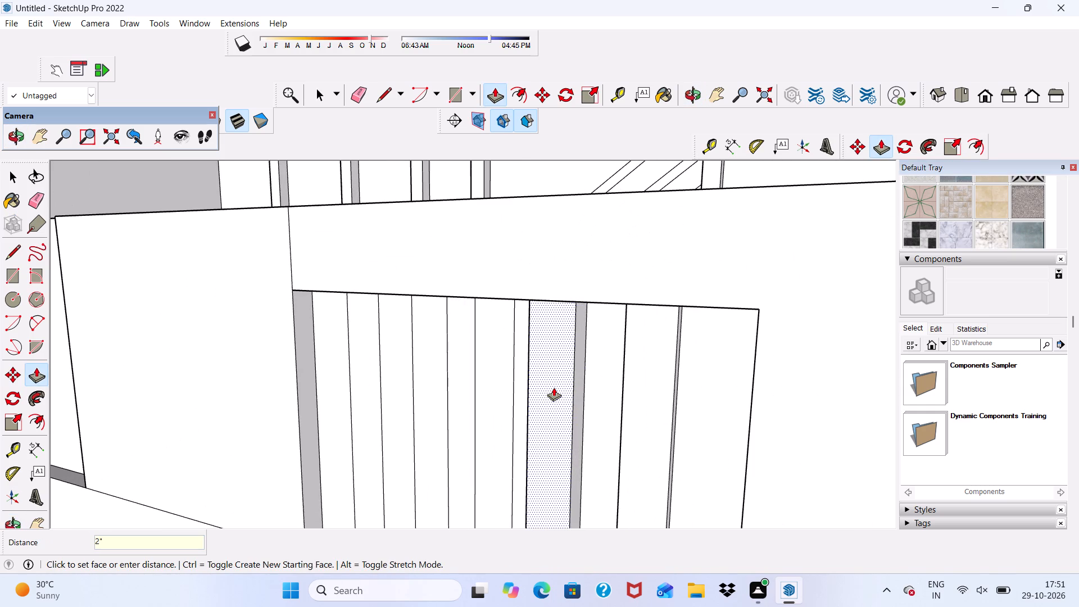
# Pull the middle one of the five vertical strips in the parapet recess outward 2".
pyautogui.scroll(-4, 553, 339)
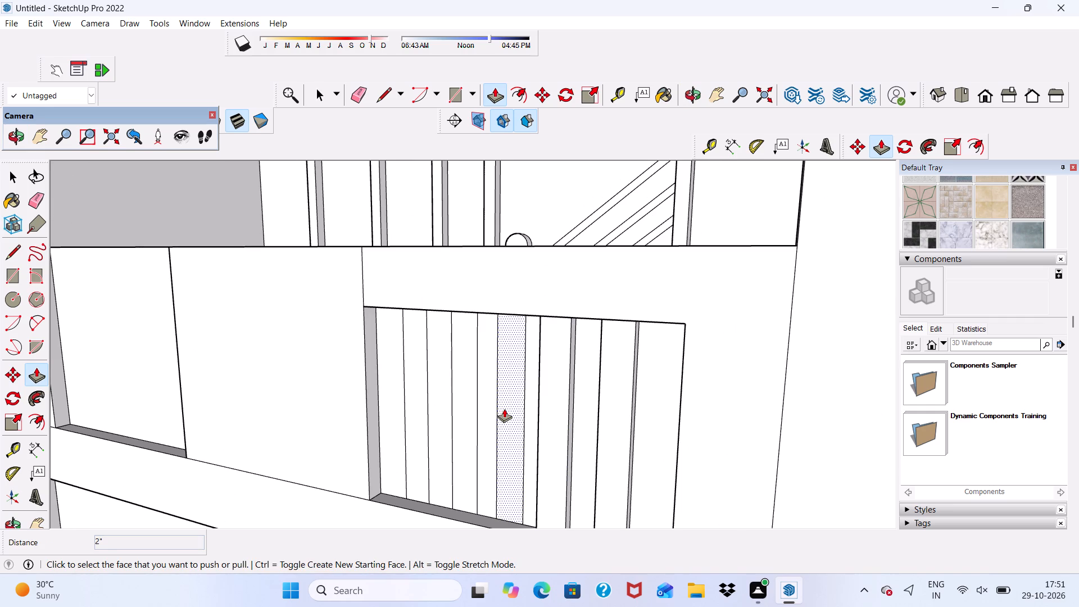
pyautogui.click(504, 409)
pyautogui.press('2')
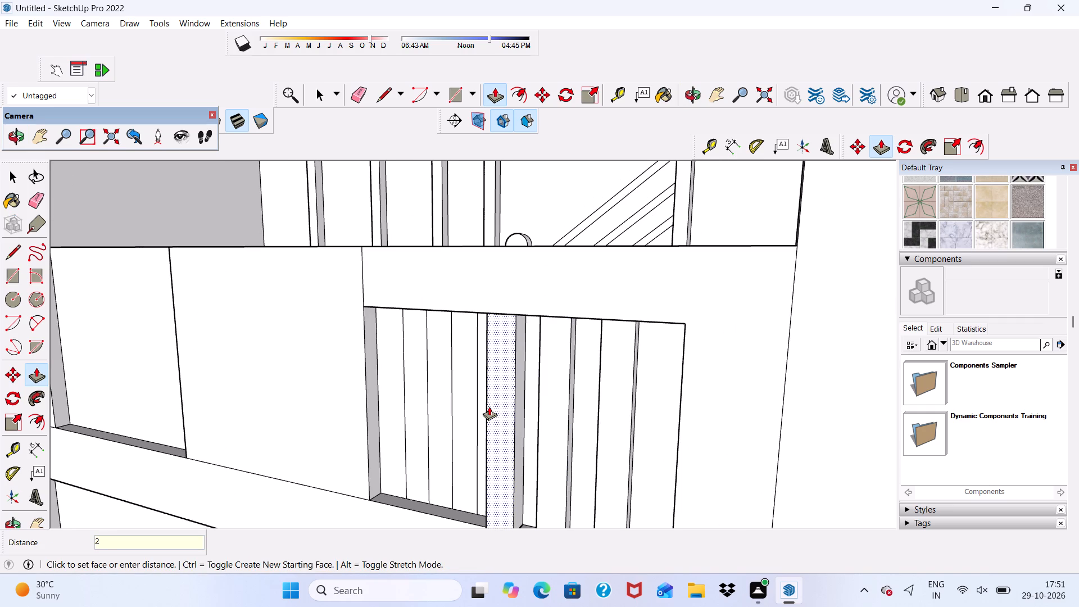
pyautogui.hotkey('shift', '"')
pyautogui.press('Return')
# Pull the second vertical strip, counted from the raised middle panel, outward 2".
pyautogui.scroll(2, 433, 431)
pyautogui.scroll(-2, 466, 378)
pyautogui.moveTo(466, 378); pyautogui.dragTo(467, 378, button='middle')
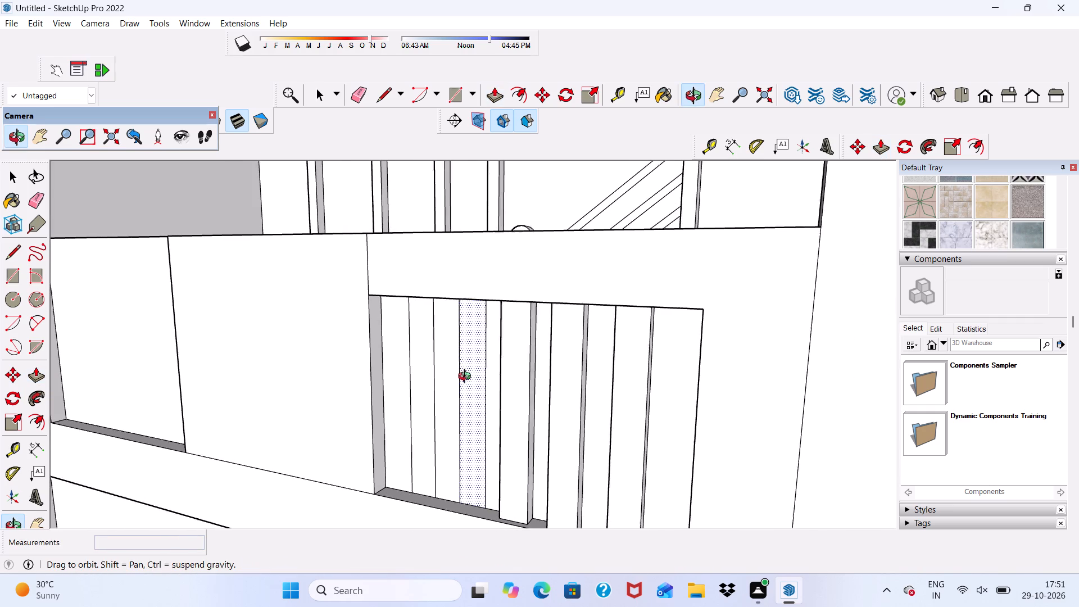
pyautogui.moveTo(467, 378); pyautogui.dragTo(511, 364, button='middle')
pyautogui.scroll(4, 511, 364)
pyautogui.click(511, 364)
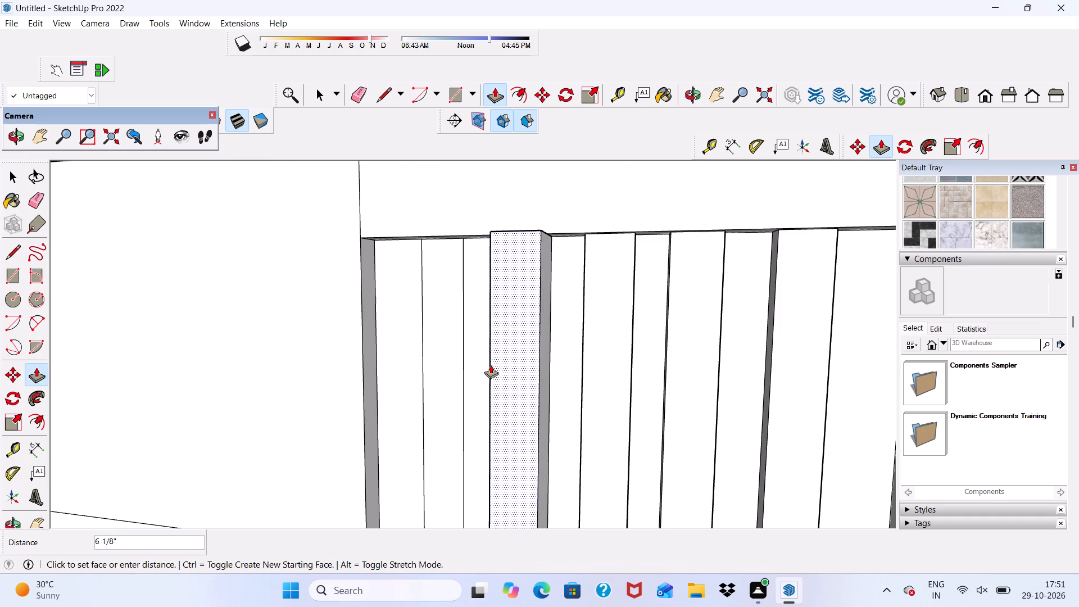
pyautogui.press('2')
pyautogui.hotkey('shift', '"')
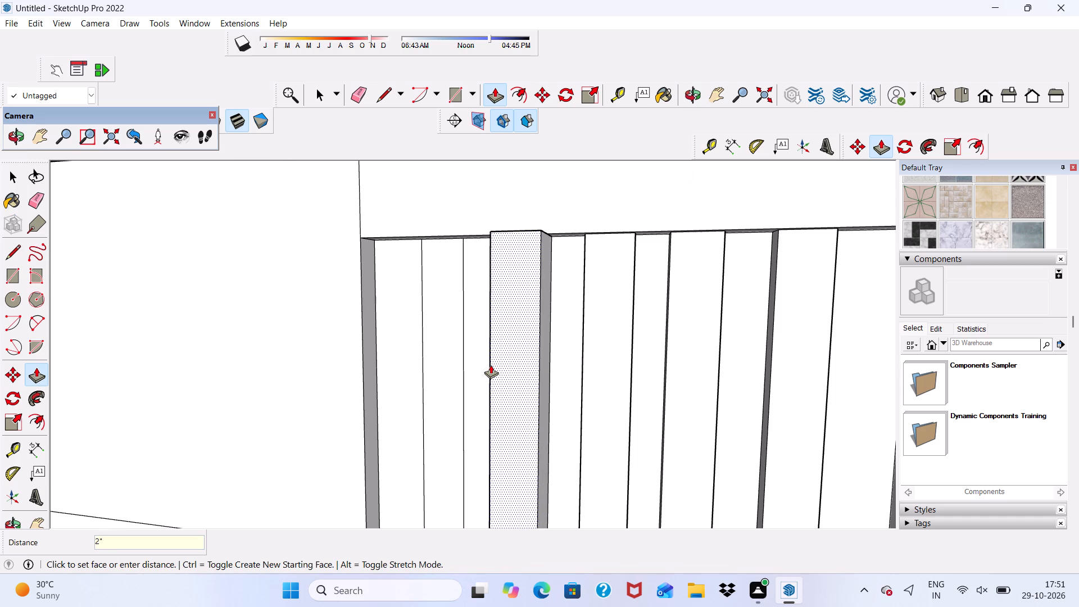
pyautogui.press('Return')
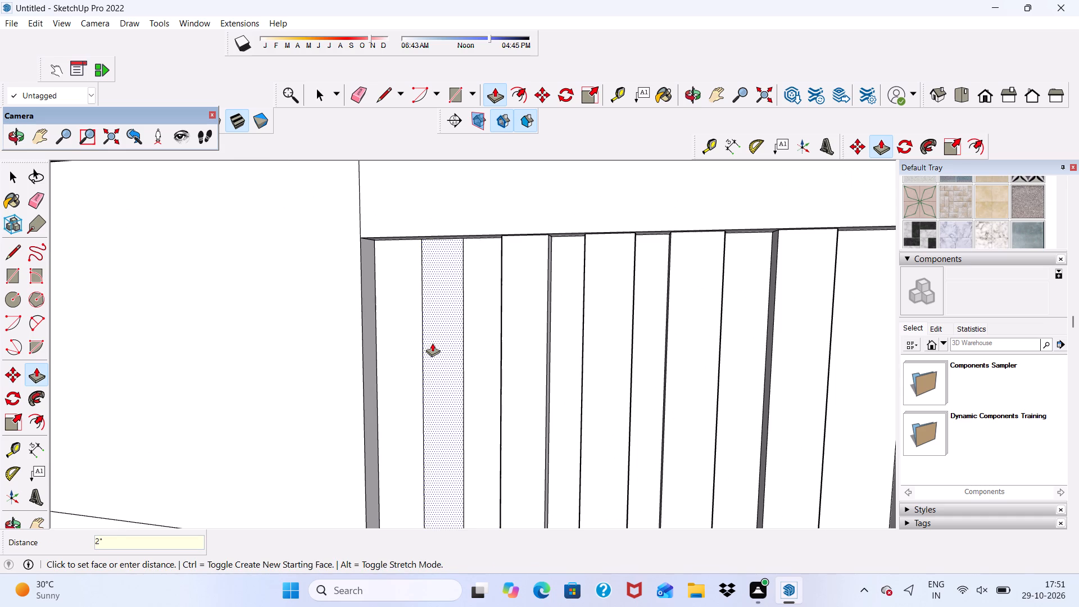
# Push/Pull the vertical strip nearest the raised middle panel outward 2".
pyautogui.click(432, 343)
pyautogui.press('2')
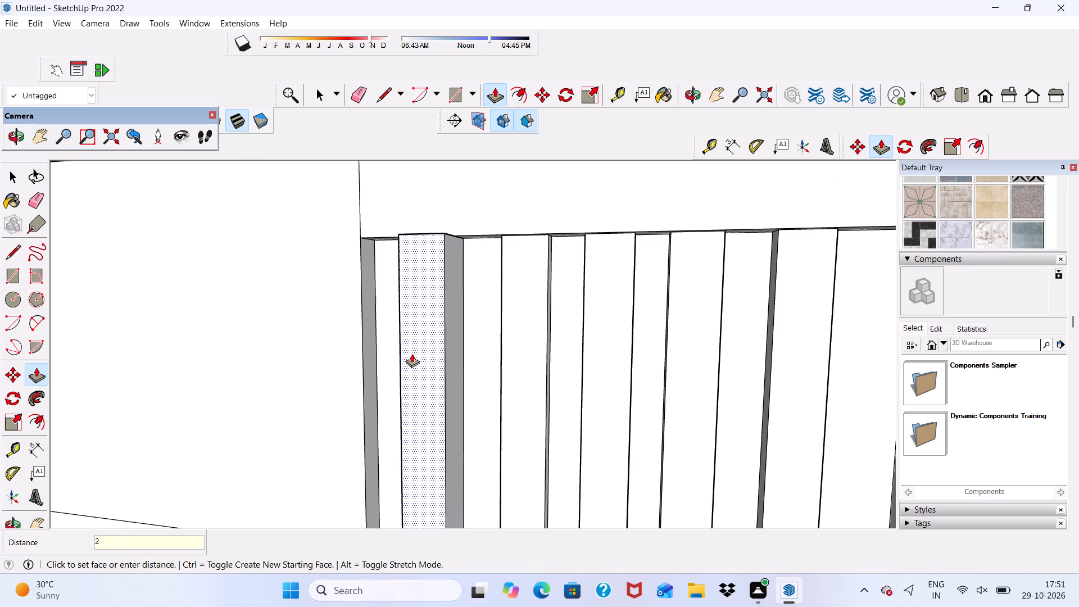
pyautogui.hotkey('shift', '"')
pyautogui.press('Return')
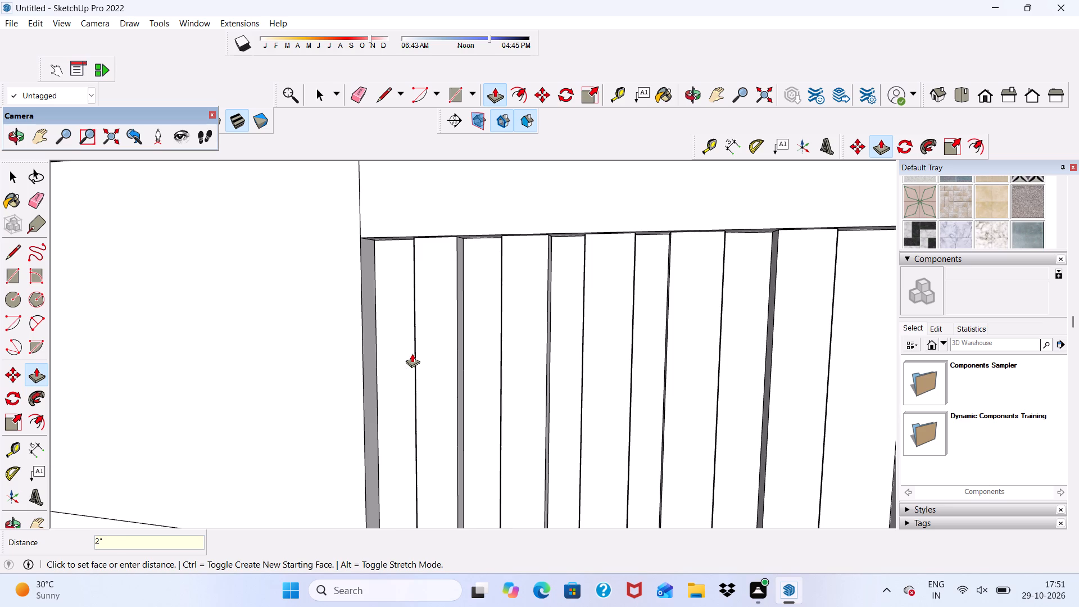
# Push the recessed face beyond the vertical strip farthest from the raised middle panel through to the parapet's back edge.
pyautogui.scroll(-6, 414, 355)
pyautogui.scroll(-6, 496, 322)
pyautogui.moveTo(598, 279); pyautogui.dragTo(593, 429, button='middle')
pyautogui.scroll(2, 586, 437)
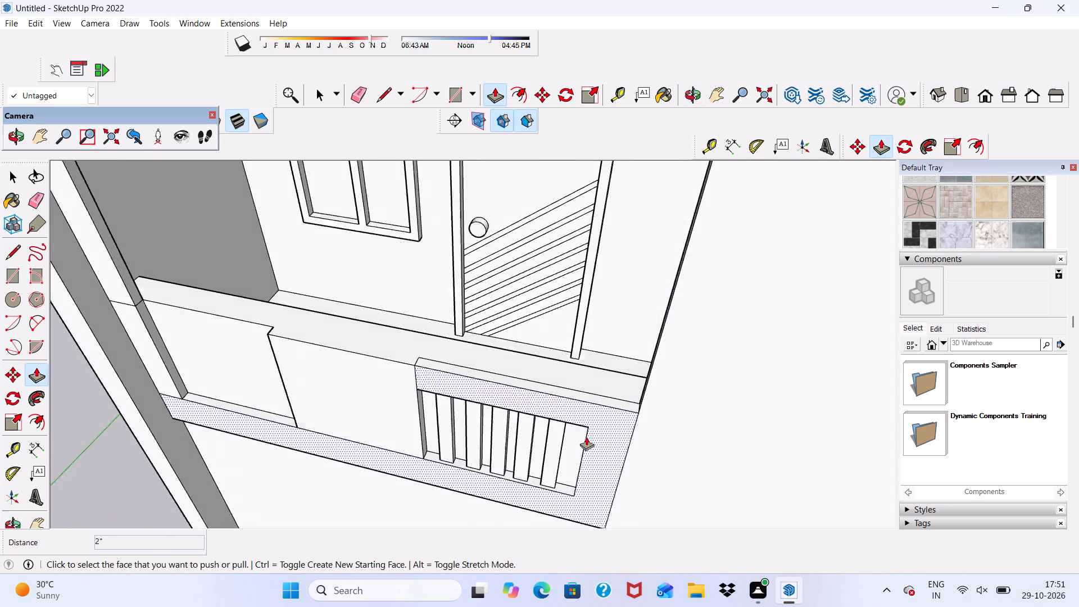
pyautogui.scroll(8, 586, 437)
pyautogui.moveTo(565, 419); pyautogui.dragTo(539, 288, button='middle')
pyautogui.scroll(-1, 559, 401)
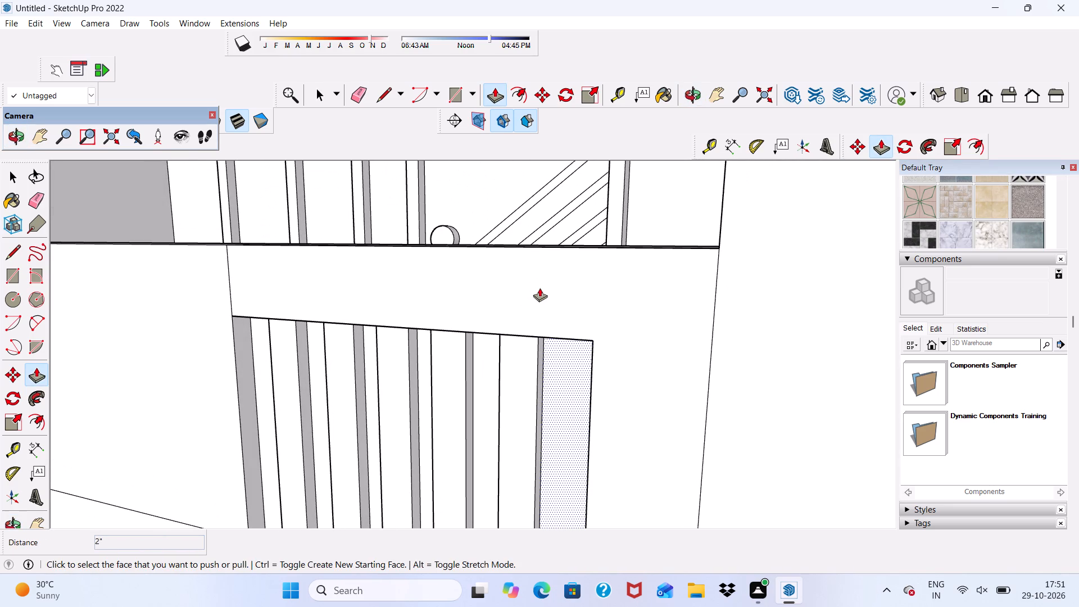
pyautogui.scroll(-3, 539, 277)
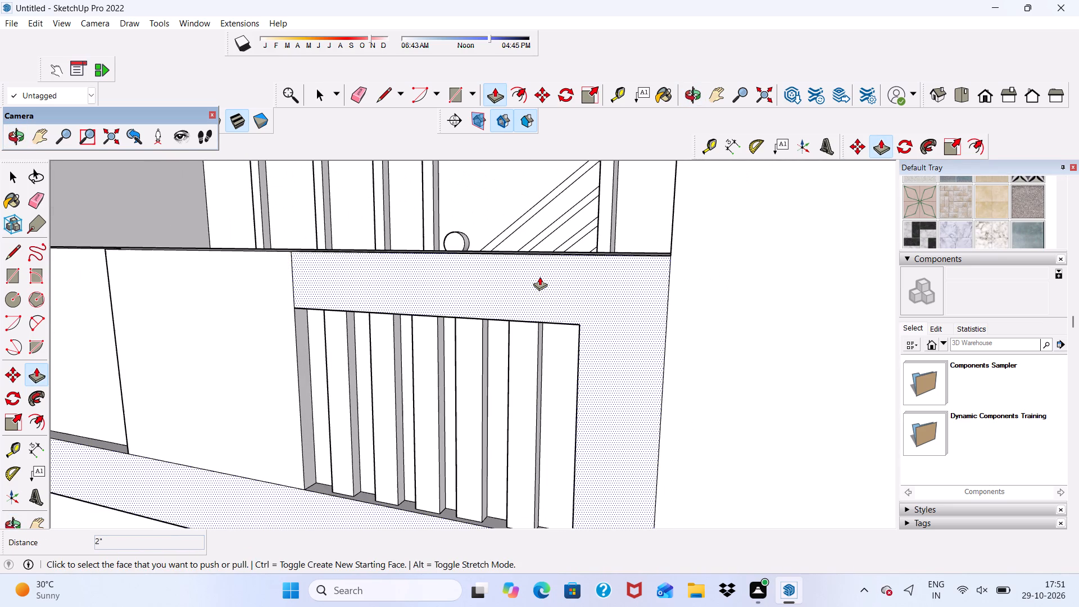
pyautogui.moveTo(539, 277); pyautogui.dragTo(568, 365, button='middle')
pyautogui.scroll(3, 588, 462)
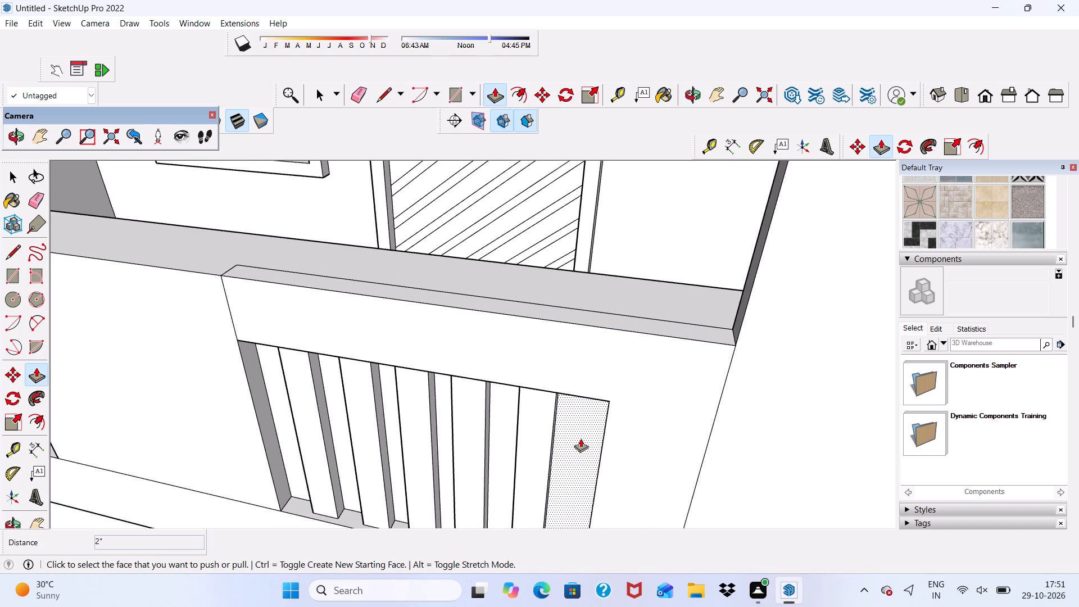
pyautogui.click(579, 425)
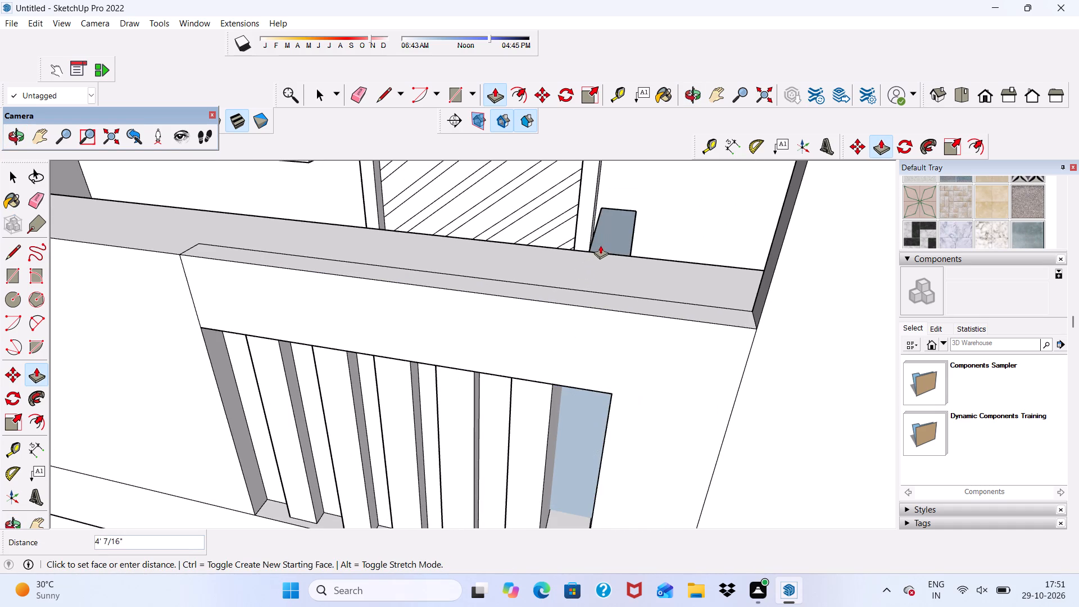
pyautogui.click(603, 252)
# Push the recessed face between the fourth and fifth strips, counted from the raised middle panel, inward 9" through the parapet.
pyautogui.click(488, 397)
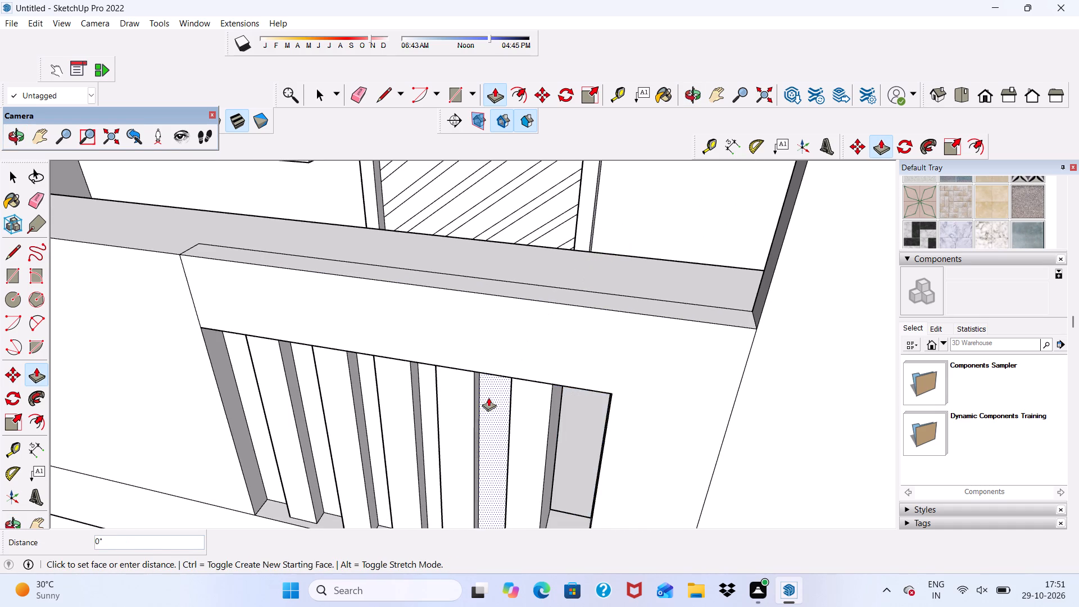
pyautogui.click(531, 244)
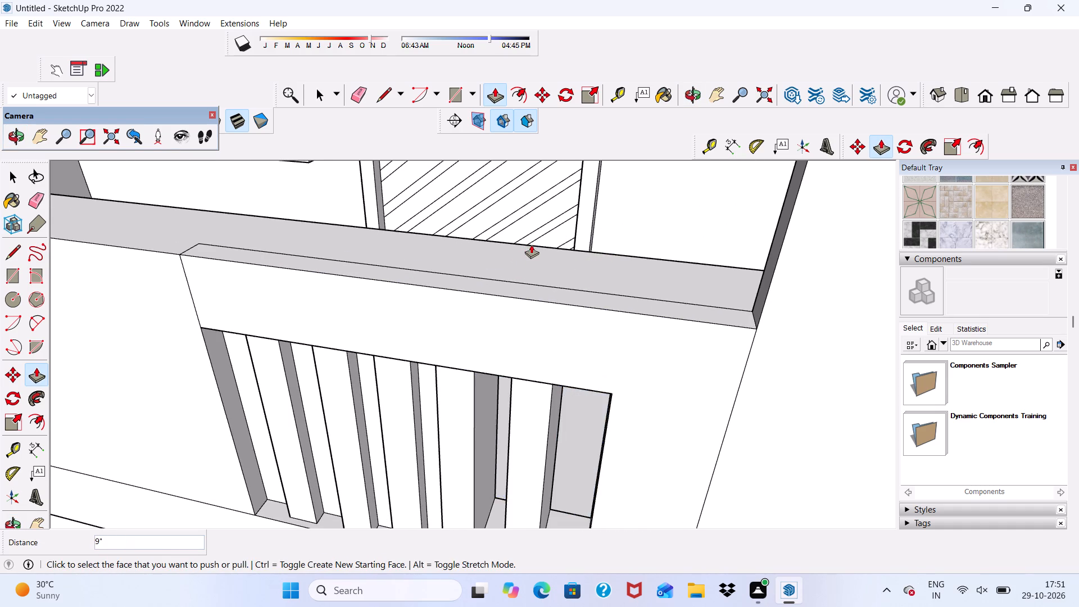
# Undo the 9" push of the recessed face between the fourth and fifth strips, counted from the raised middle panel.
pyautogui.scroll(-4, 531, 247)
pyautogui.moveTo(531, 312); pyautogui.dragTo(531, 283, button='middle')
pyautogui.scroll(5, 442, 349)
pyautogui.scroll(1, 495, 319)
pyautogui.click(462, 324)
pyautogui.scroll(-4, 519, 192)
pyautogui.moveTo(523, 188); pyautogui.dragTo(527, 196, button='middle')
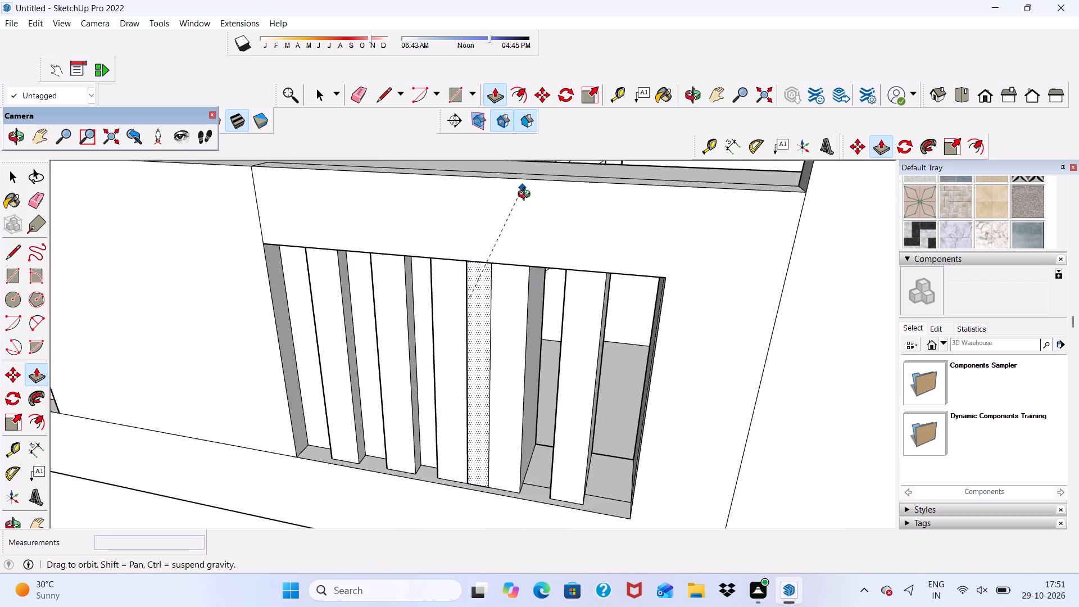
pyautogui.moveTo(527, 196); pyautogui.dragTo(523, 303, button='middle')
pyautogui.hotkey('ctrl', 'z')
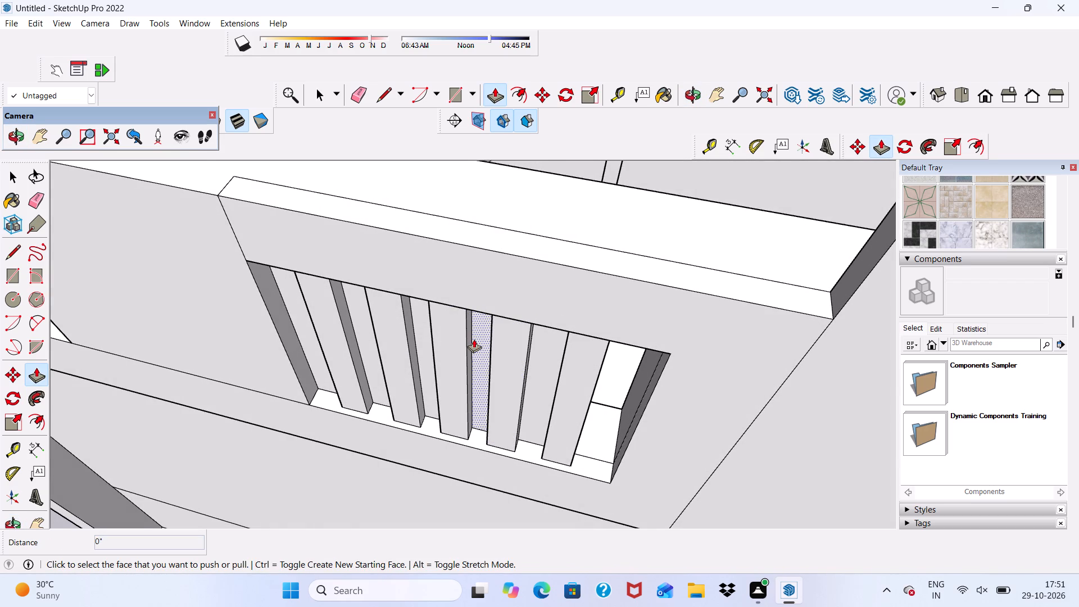
# Push the recessed face between the third and fourth strips, counted from the raised middle panel, inward 9" through the parapet.
pyautogui.scroll(-5, 474, 339)
pyautogui.scroll(10, 480, 314)
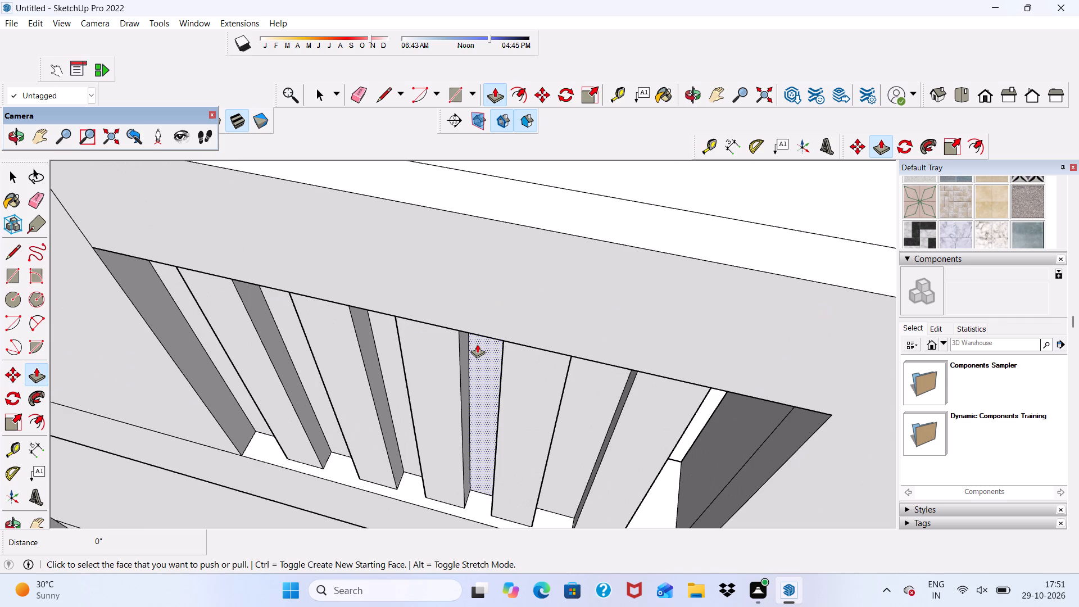
pyautogui.click(477, 347)
pyautogui.scroll(-4, 528, 216)
pyautogui.moveTo(614, 201); pyautogui.dragTo(571, 292, button='middle')
pyautogui.click(590, 206)
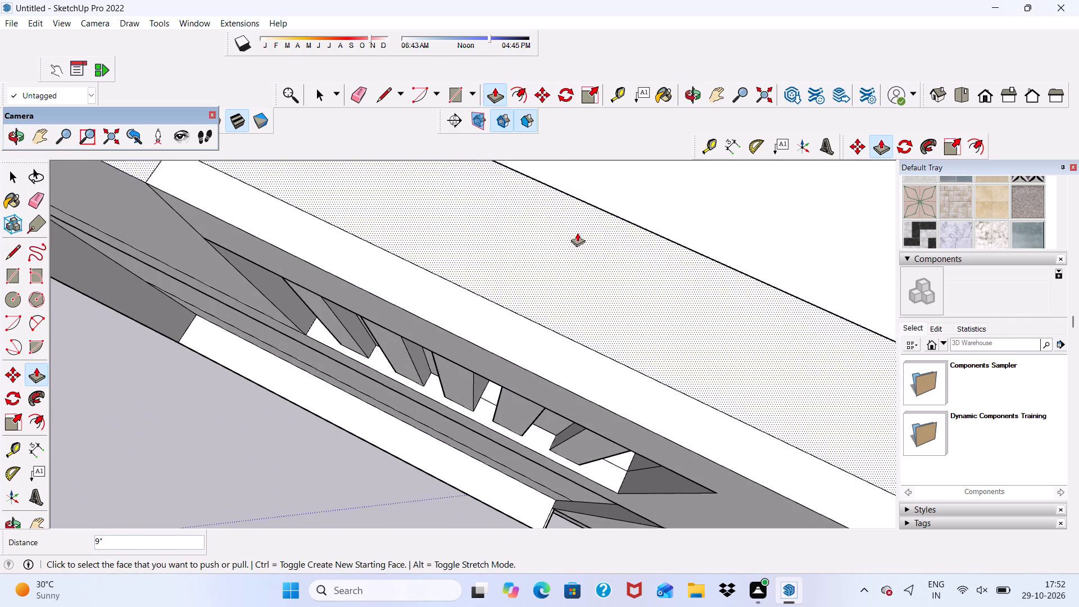
# Push the recessed face between the fourth and fifth strips, counted from the raised middle panel, inward 9" to the parapet's back edge.
pyautogui.scroll(-4, 576, 241)
pyautogui.moveTo(569, 356); pyautogui.dragTo(572, 261, button='middle')
pyautogui.scroll(1, 572, 261)
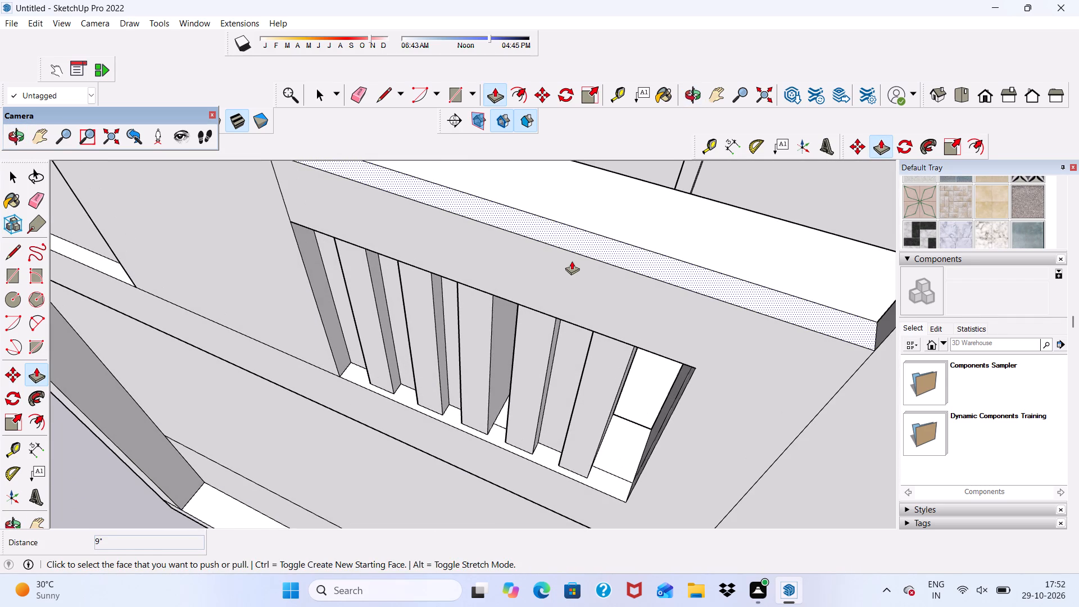
pyautogui.scroll(-5, 572, 261)
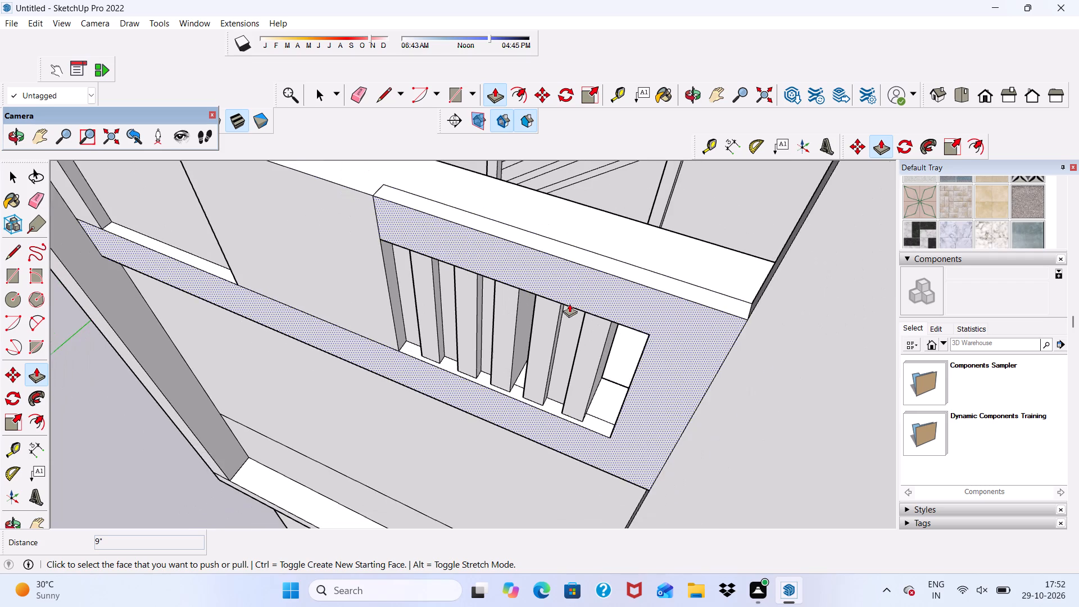
pyautogui.scroll(5, 573, 263)
pyautogui.scroll(-4, 573, 258)
pyautogui.moveTo(573, 289); pyautogui.dragTo(573, 245, button='middle')
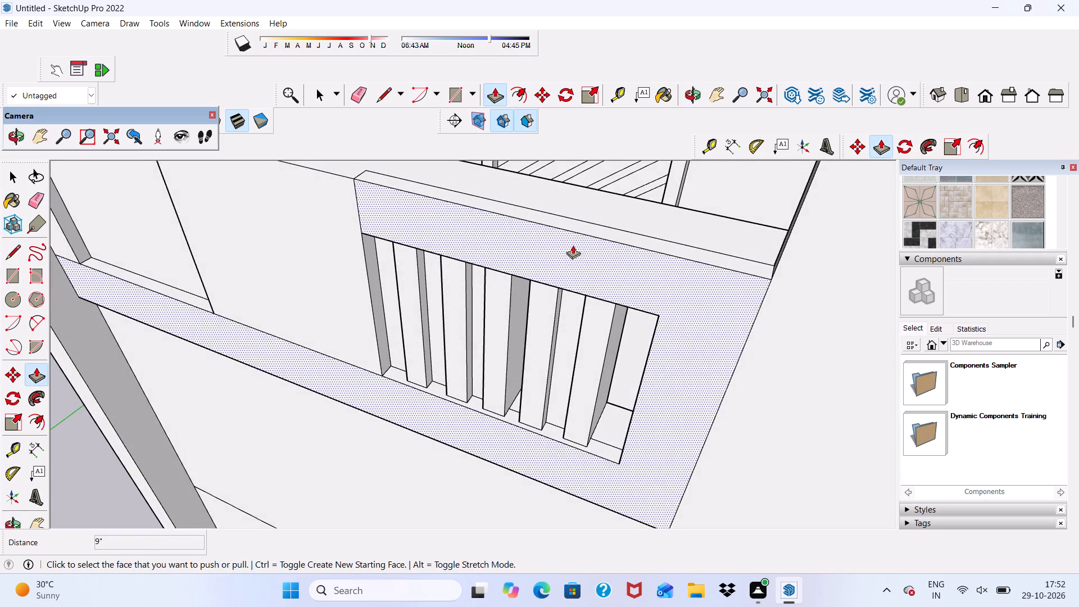
pyautogui.scroll(4, 573, 245)
pyautogui.scroll(5, 569, 330)
pyautogui.click(568, 331)
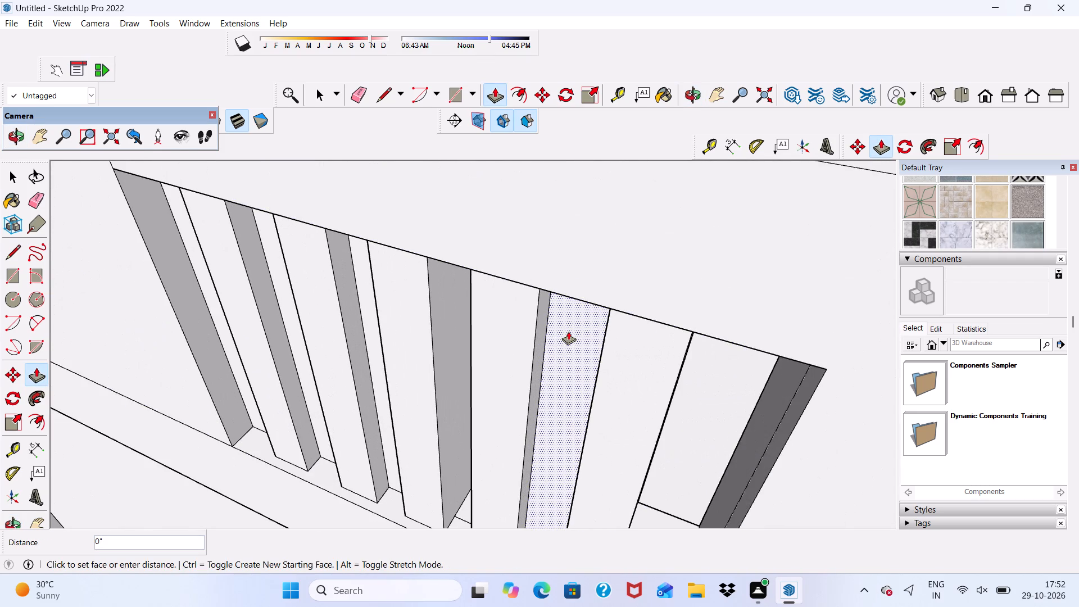
pyautogui.scroll(-4, 600, 235)
pyautogui.scroll(1, 608, 230)
pyautogui.moveTo(612, 220); pyautogui.dragTo(581, 289, button='middle')
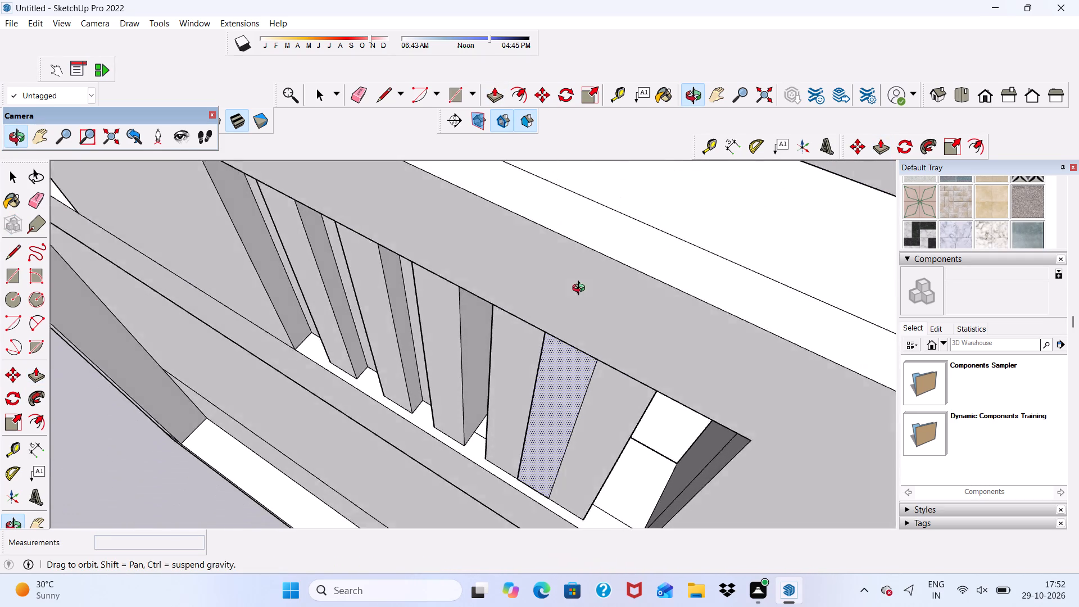
pyautogui.moveTo(581, 289); pyautogui.dragTo(553, 378, button='middle')
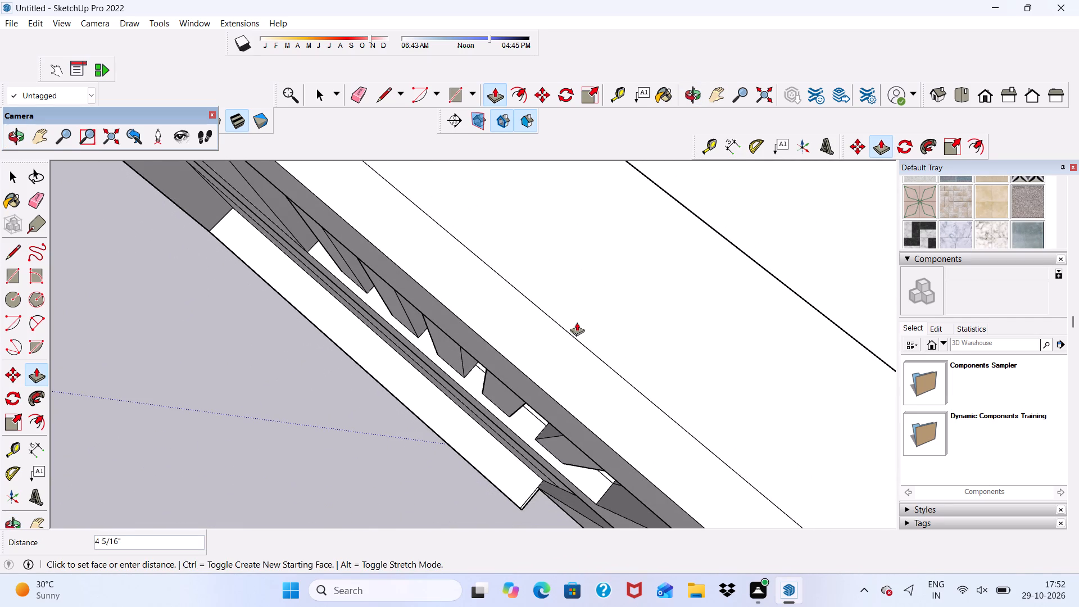
pyautogui.click(711, 232)
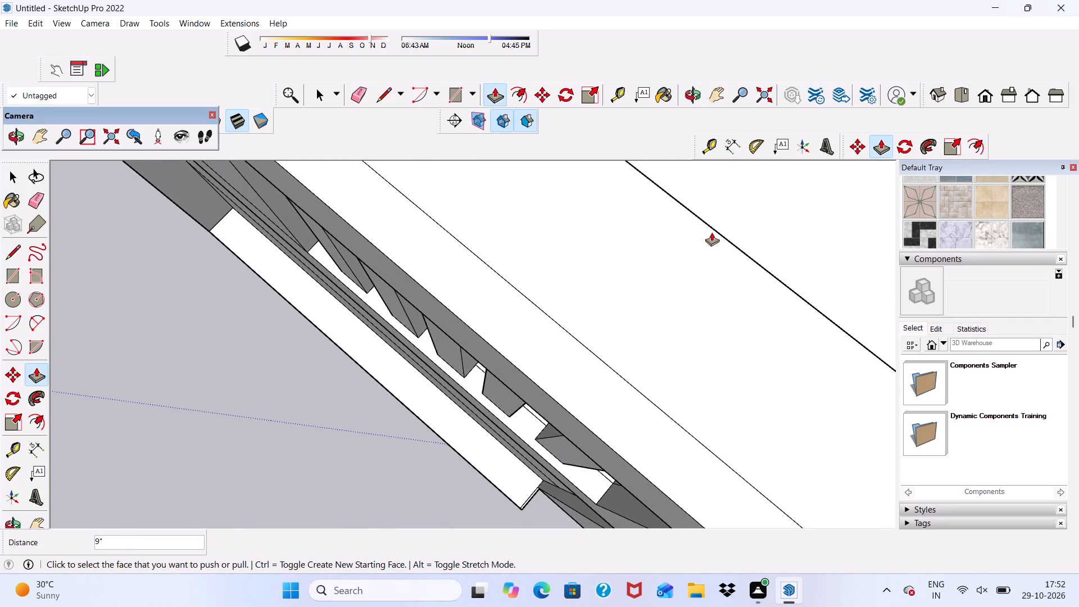
# Push the recessed face between the second and third strips, counted from the raised middle panel, inward 9" through the parapet.
pyautogui.scroll(-4, 701, 239)
pyautogui.moveTo(630, 310); pyautogui.dragTo(749, 138, button='middle')
pyautogui.scroll(-5, 596, 297)
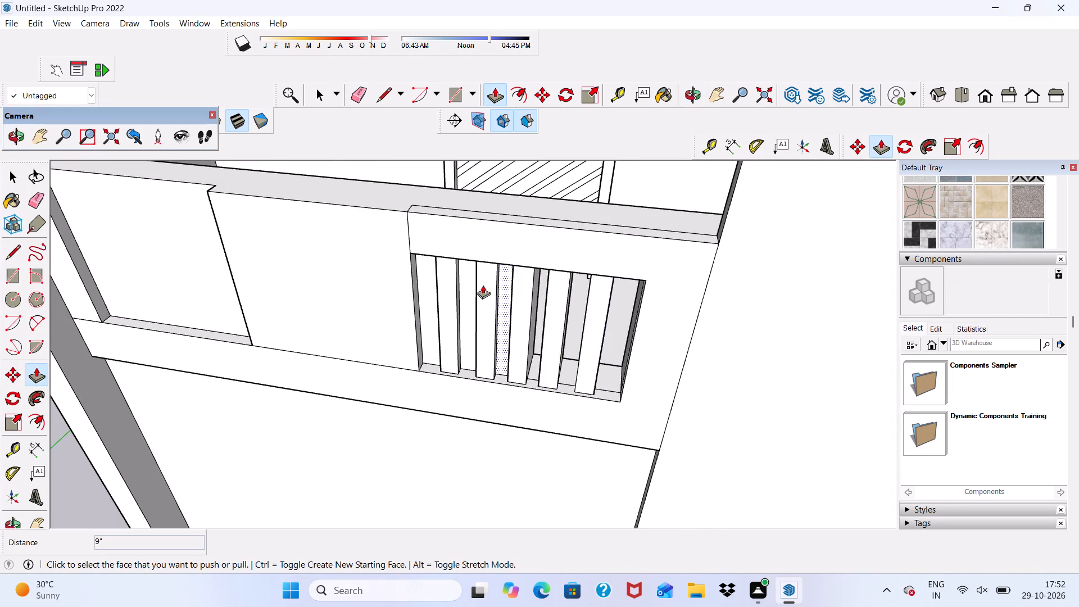
pyautogui.scroll(13, 498, 270)
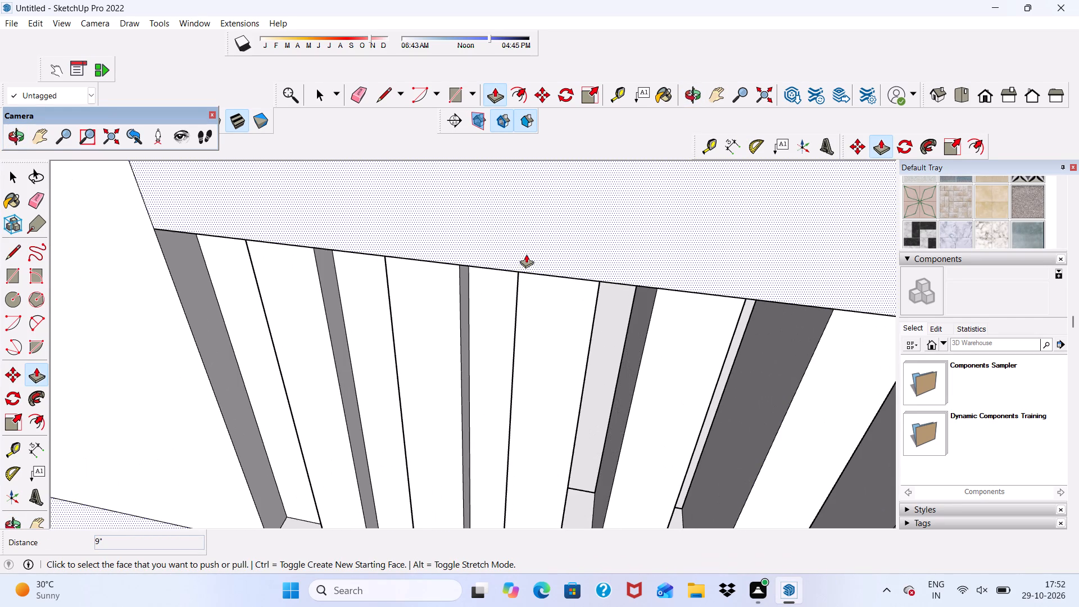
pyautogui.scroll(-9, 527, 254)
pyautogui.scroll(6, 522, 334)
pyautogui.scroll(-9, 529, 255)
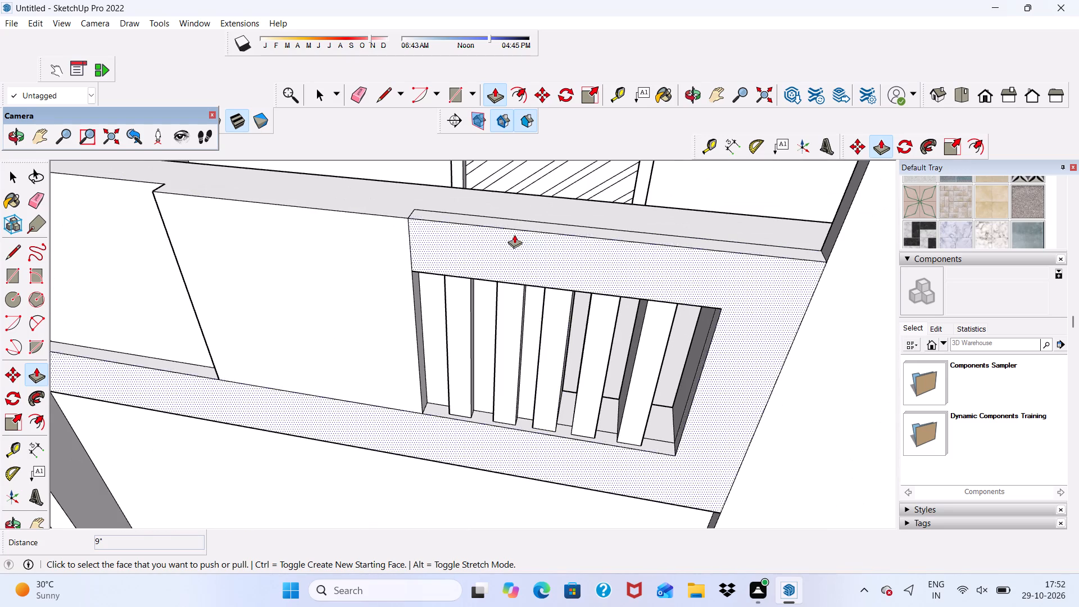
pyautogui.moveTo(555, 217); pyautogui.dragTo(537, 288, button='middle')
pyautogui.scroll(5, 511, 379)
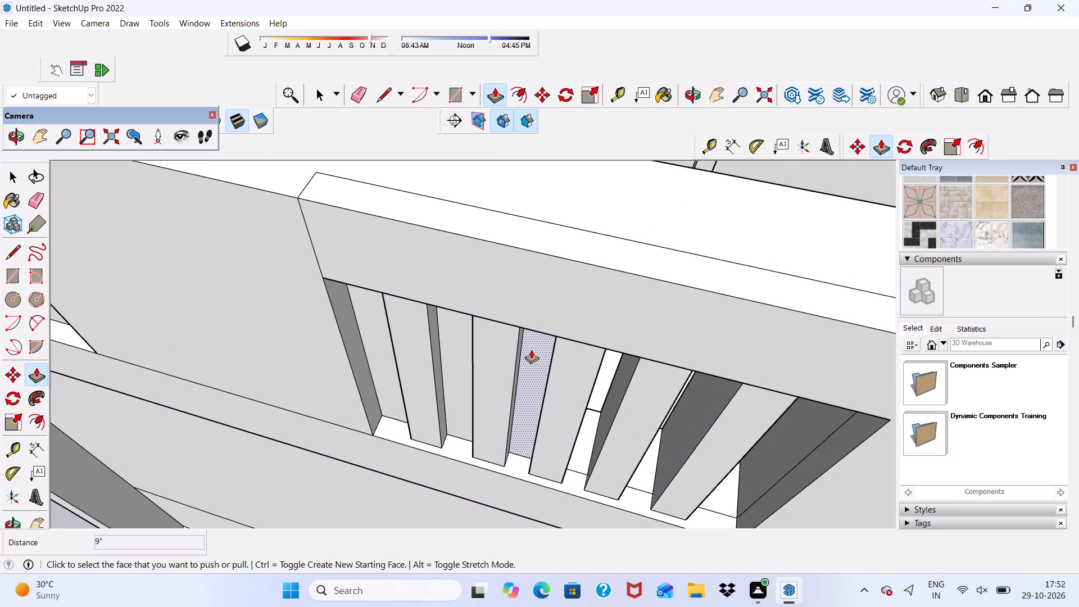
pyautogui.click(531, 349)
pyautogui.scroll(-1, 632, 161)
pyautogui.moveTo(656, 189); pyautogui.dragTo(653, 212, button='middle')
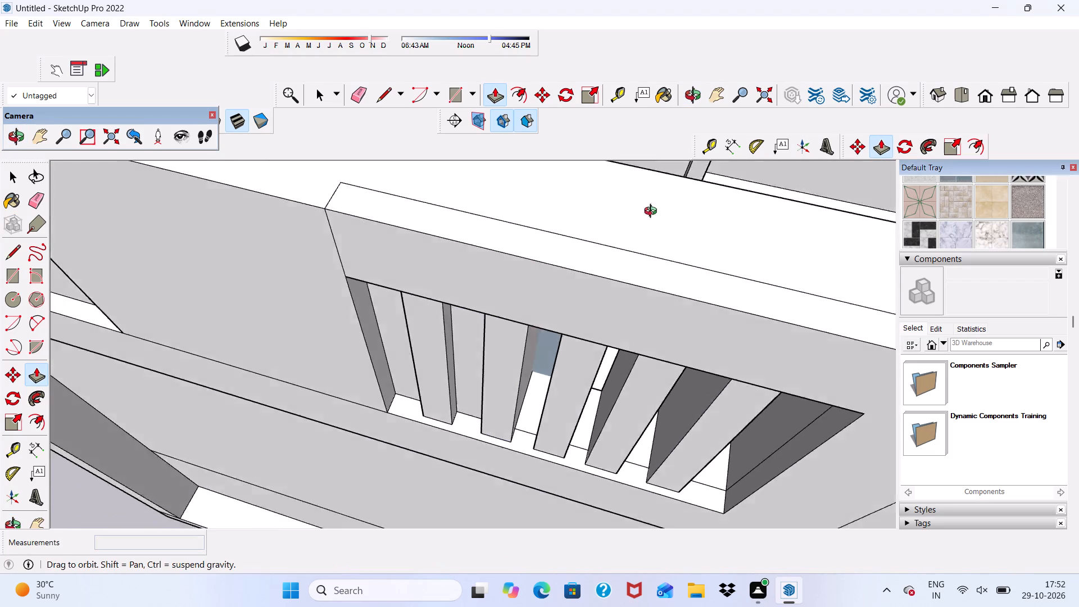
pyautogui.moveTo(653, 212); pyautogui.dragTo(592, 269, button='middle')
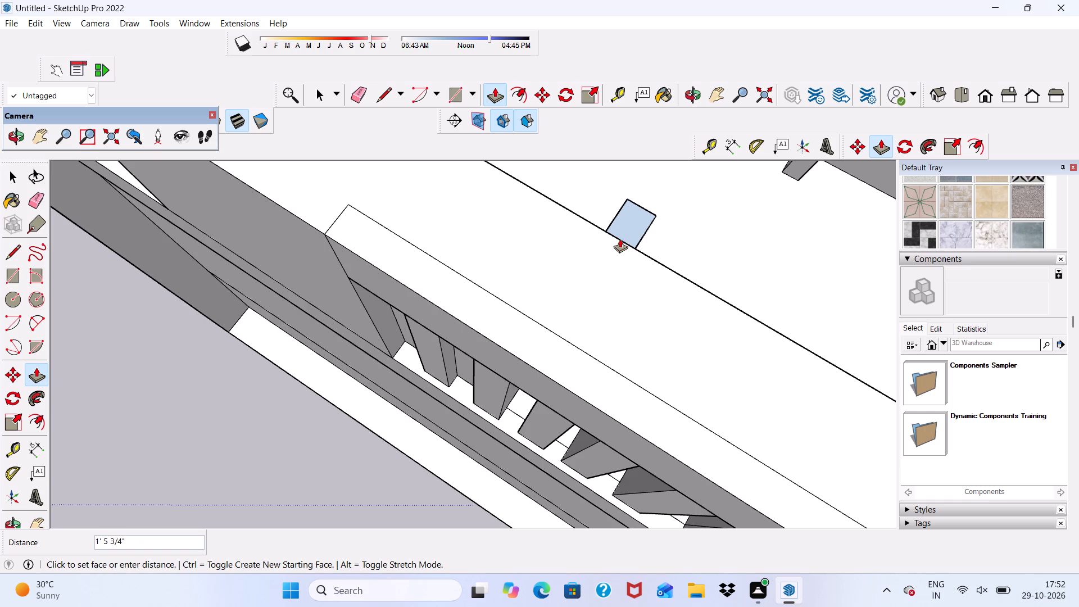
pyautogui.scroll(5, 620, 243)
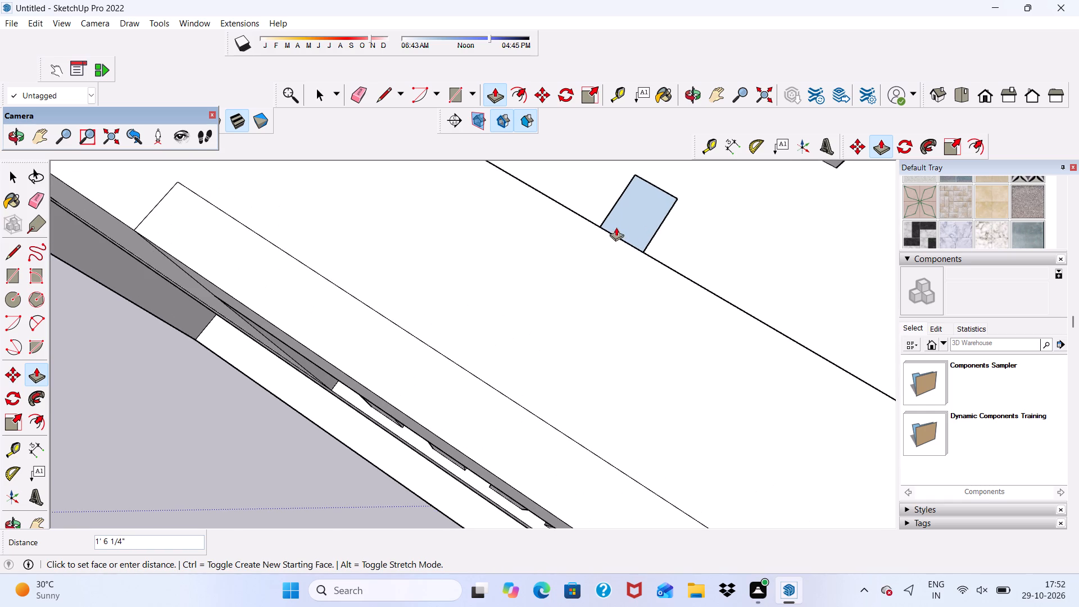
pyautogui.click(647, 253)
# Push the recessed face between the first and second strips, counted from the raised middle panel, inward 9" through the parapet.
pyautogui.scroll(-4, 581, 283)
pyautogui.moveTo(468, 333); pyautogui.dragTo(589, 159, button='middle')
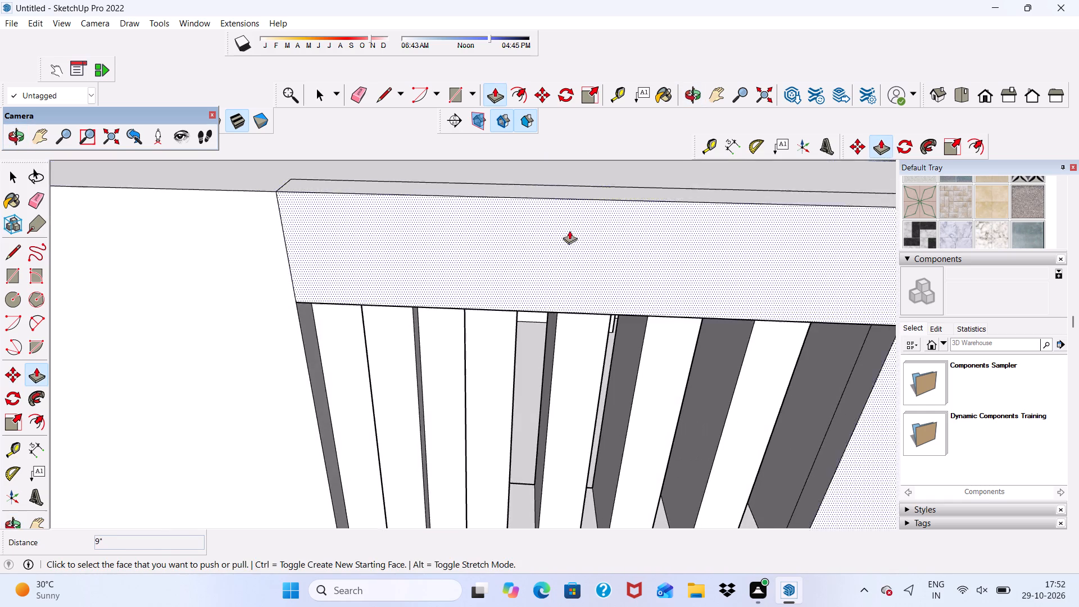
pyautogui.scroll(-6, 516, 322)
pyautogui.moveTo(460, 304); pyautogui.dragTo(432, 329, button='middle')
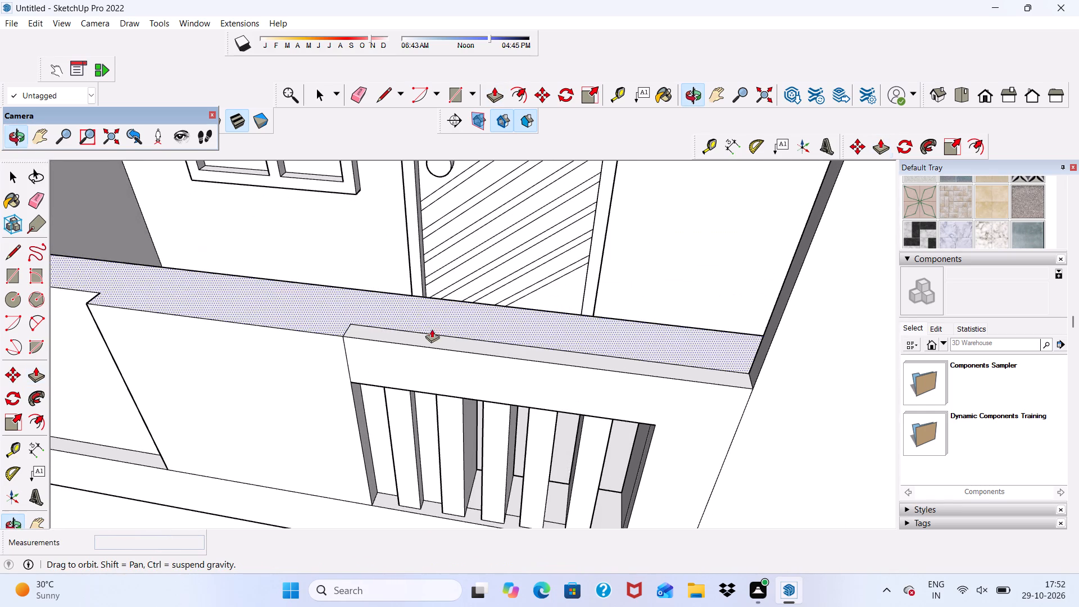
pyautogui.scroll(5, 400, 440)
pyautogui.click(429, 414)
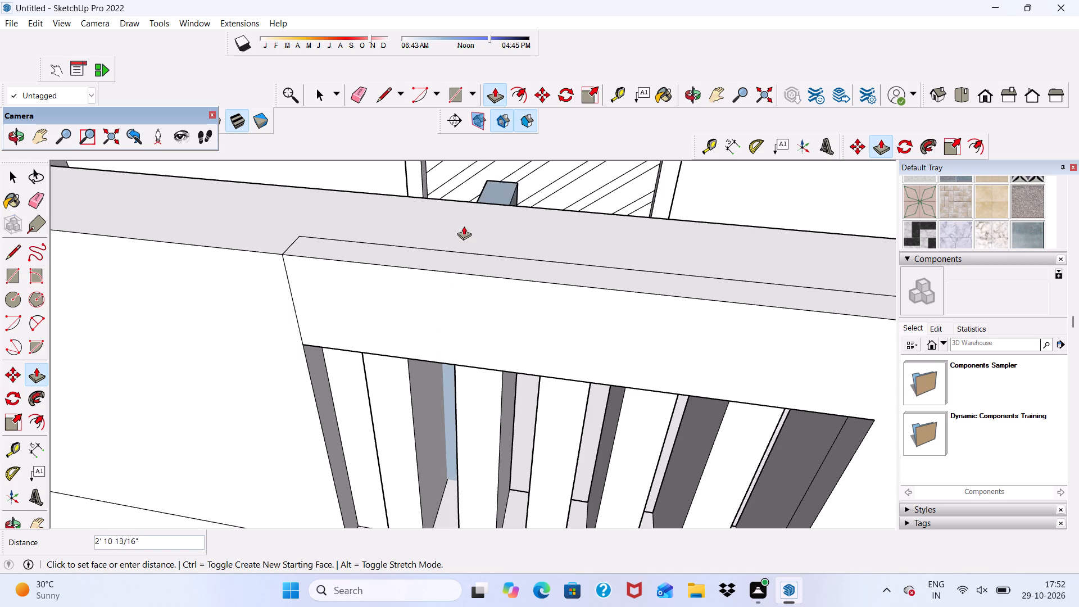
pyautogui.scroll(4, 495, 208)
pyautogui.click(495, 208)
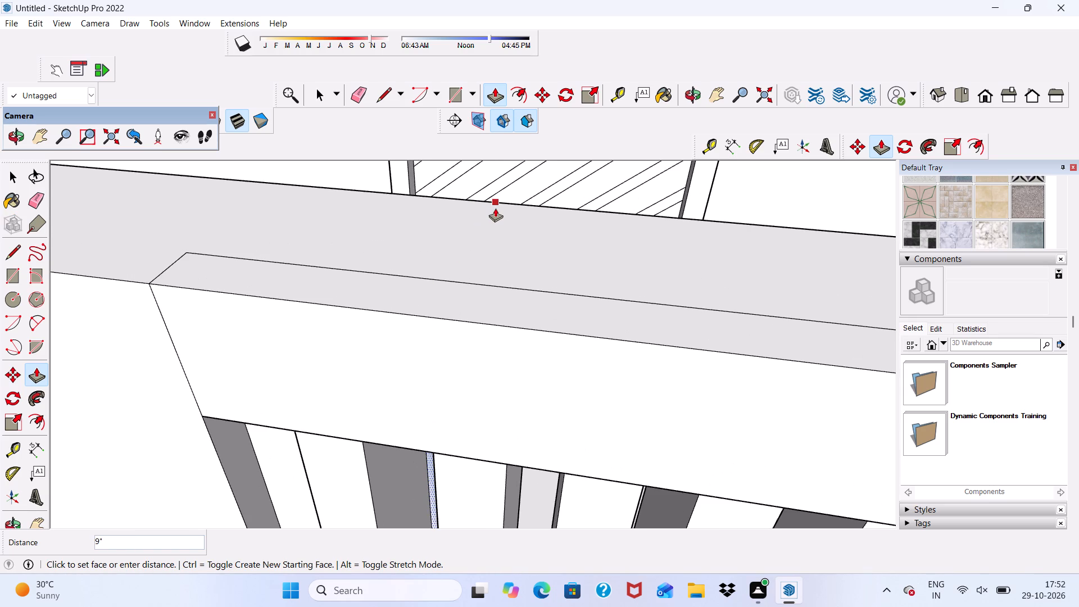
# Push/Pull the recessed face between the raised middle panel and its nearest strip 2", level with the strip's front.
pyautogui.scroll(-8, 468, 231)
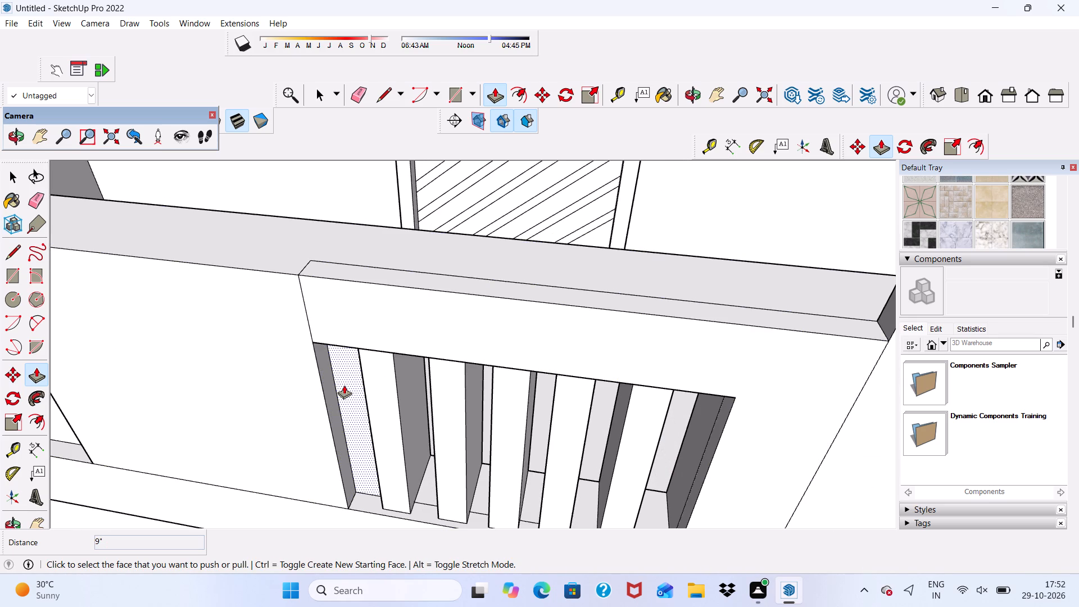
pyautogui.scroll(5, 344, 385)
pyautogui.click(344, 377)
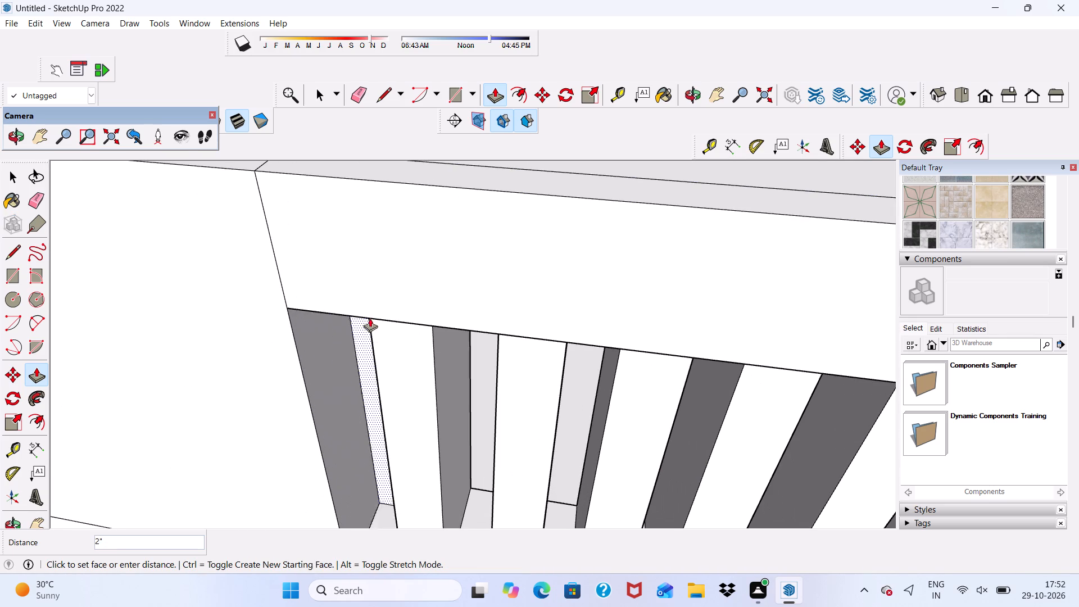
pyautogui.scroll(-5, 475, 198)
pyautogui.moveTo(575, 197); pyautogui.dragTo(488, 330, button='middle')
pyautogui.scroll(2, 410, 324)
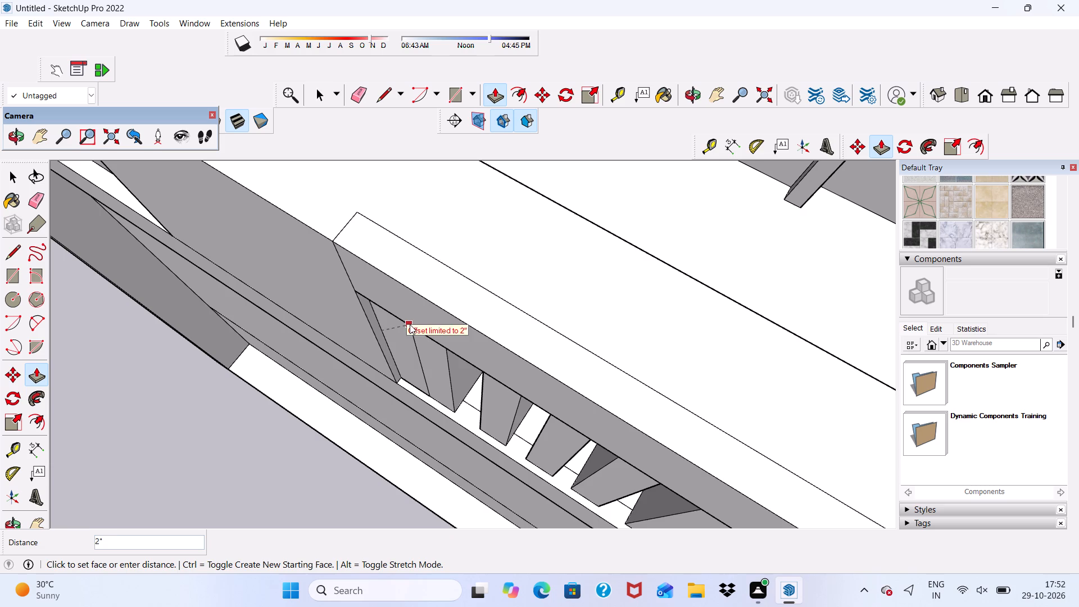
pyautogui.click(394, 333)
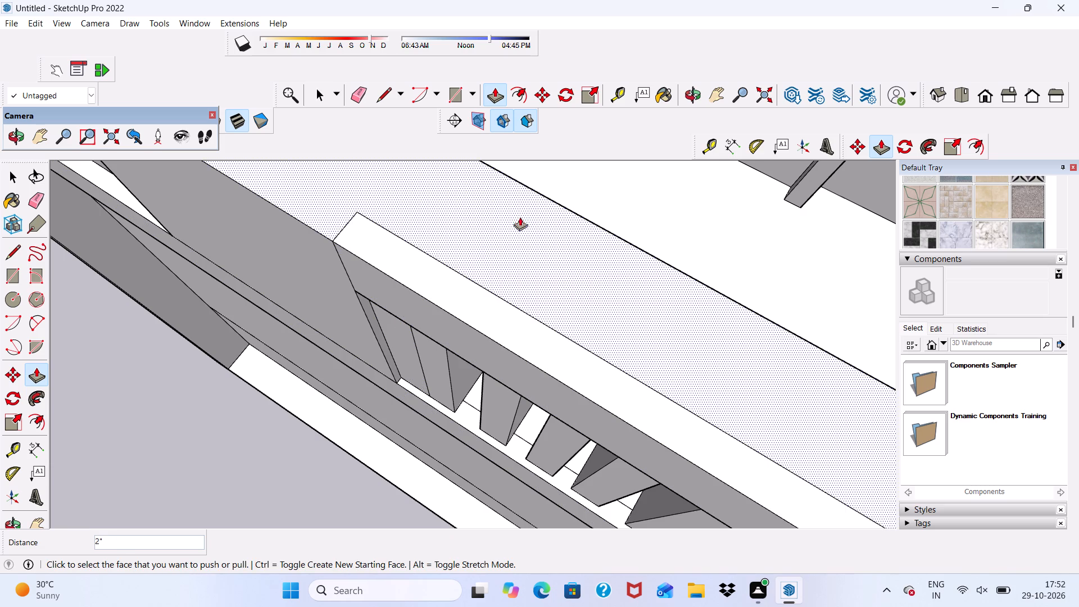
# Push the face between the raised middle panel and its nearest strip 2" inward.
pyautogui.click(391, 337)
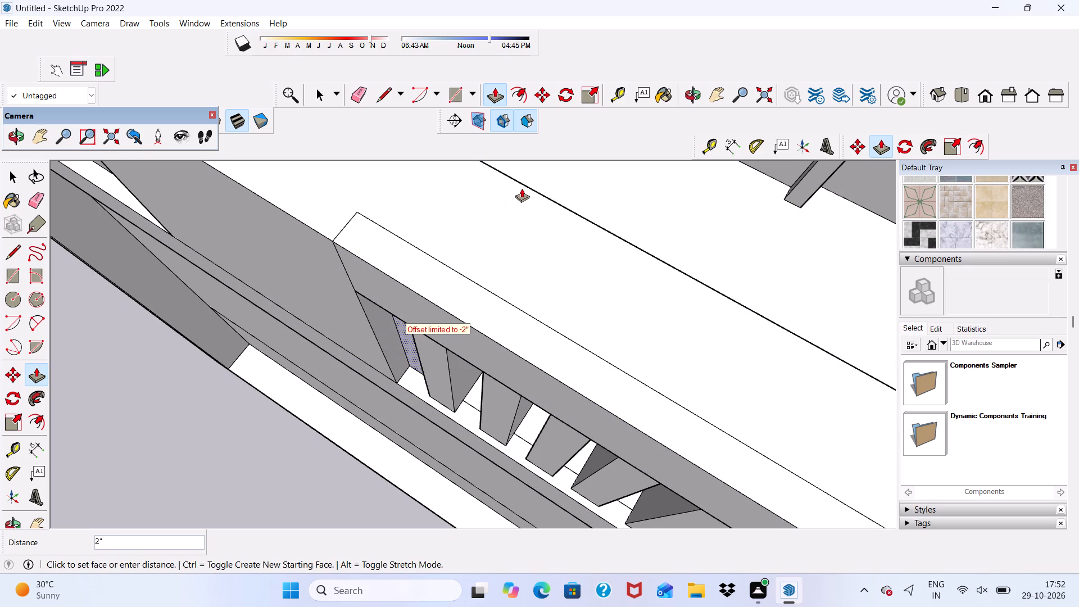
pyautogui.click(526, 184)
pyautogui.scroll(-2, 526, 197)
pyautogui.moveTo(531, 234); pyautogui.dragTo(575, 126, button='middle')
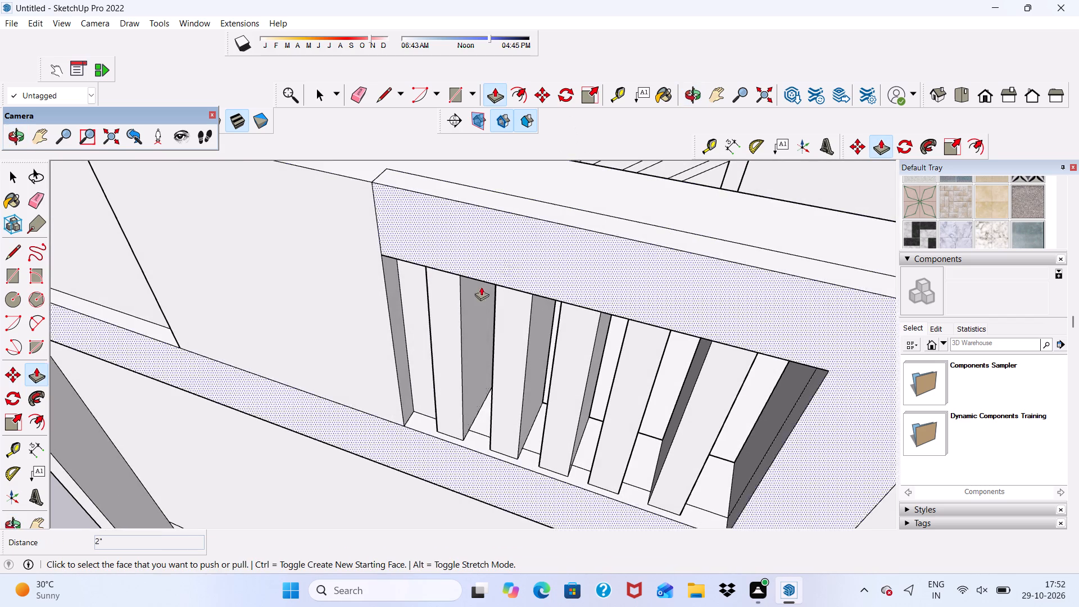
# Push the recessed face between the raised middle panel and its nearest strip inward 9" through the parapet.
pyautogui.scroll(4, 468, 294)
pyautogui.scroll(-17, 457, 266)
pyautogui.scroll(6, 496, 343)
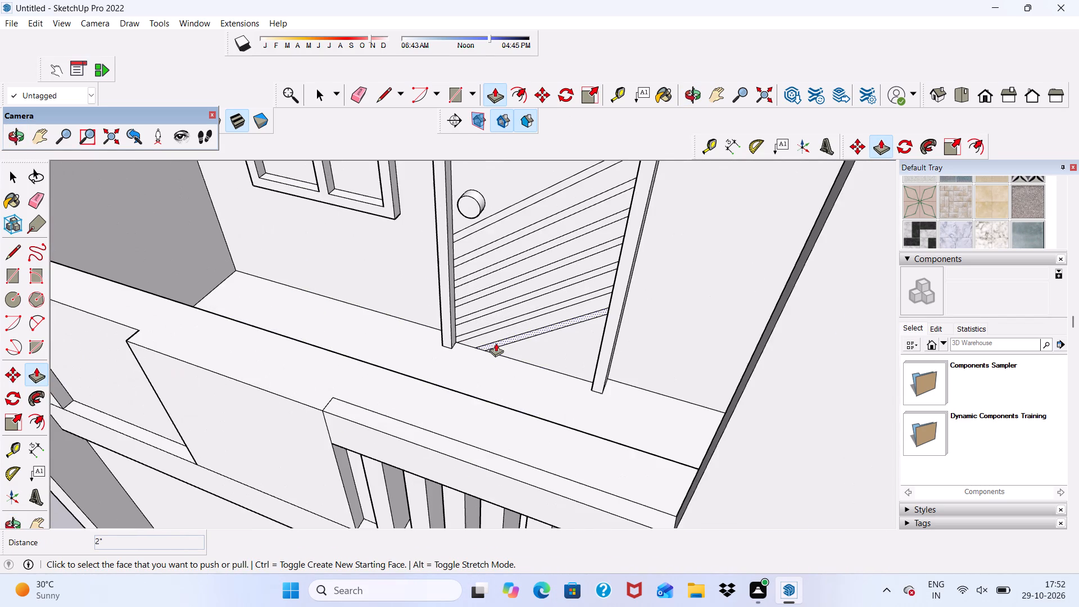
pyautogui.scroll(4, 392, 511)
pyautogui.click(345, 460)
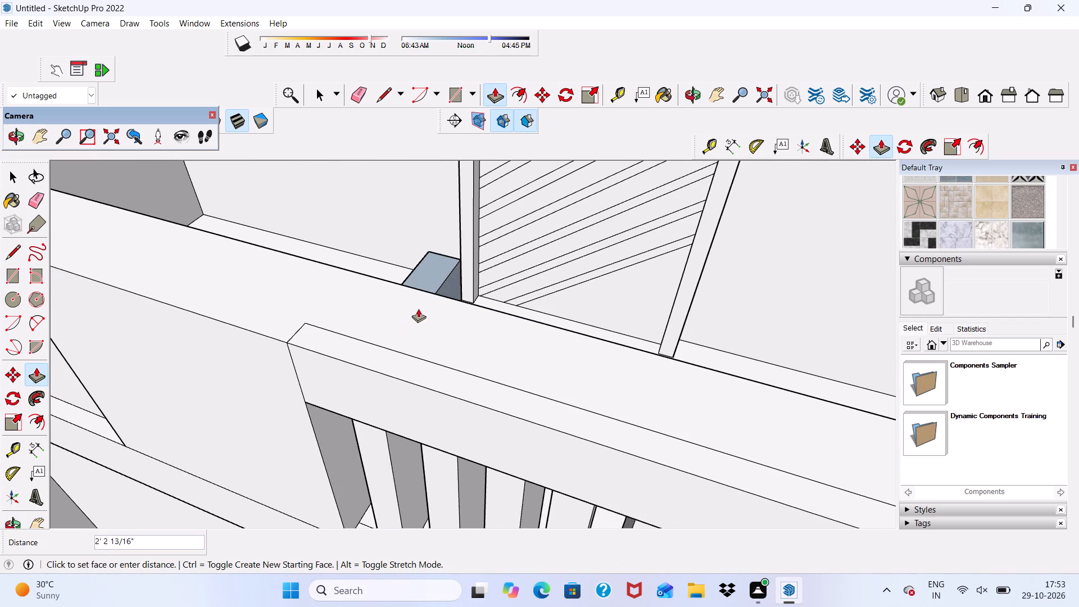
pyautogui.click(447, 295)
pyautogui.scroll(-5, 421, 330)
pyautogui.moveTo(407, 400); pyautogui.dragTo(518, 235, button='middle')
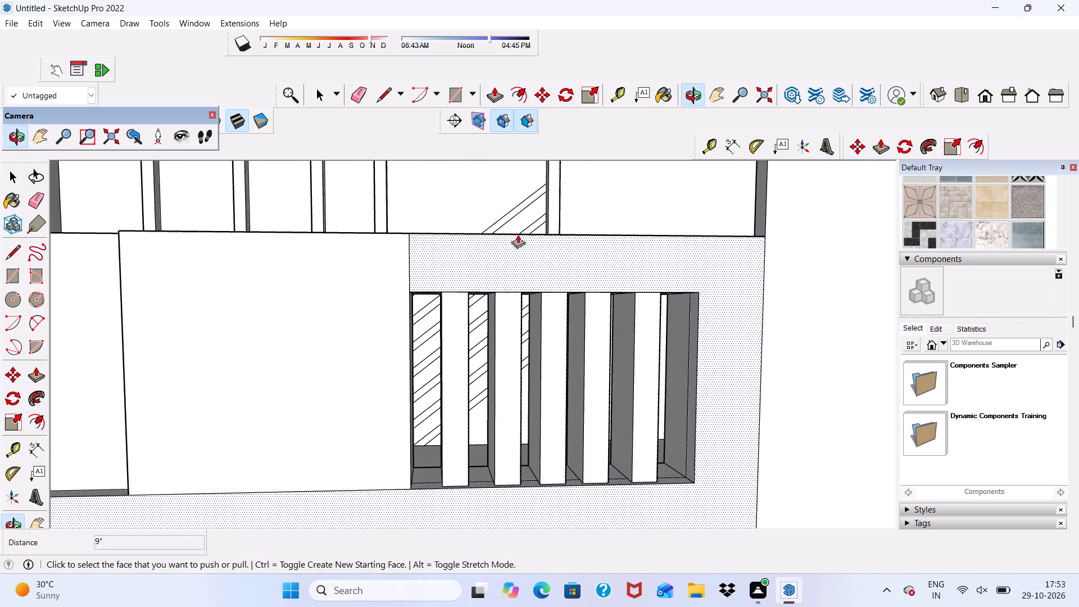
# Examine the balcony parapet's middle panel and open-gapped strips from the front.
pyautogui.press('space')
pyautogui.scroll(-5, 494, 297)
pyautogui.moveTo(495, 511); pyautogui.dragTo(566, 477, button='middle')
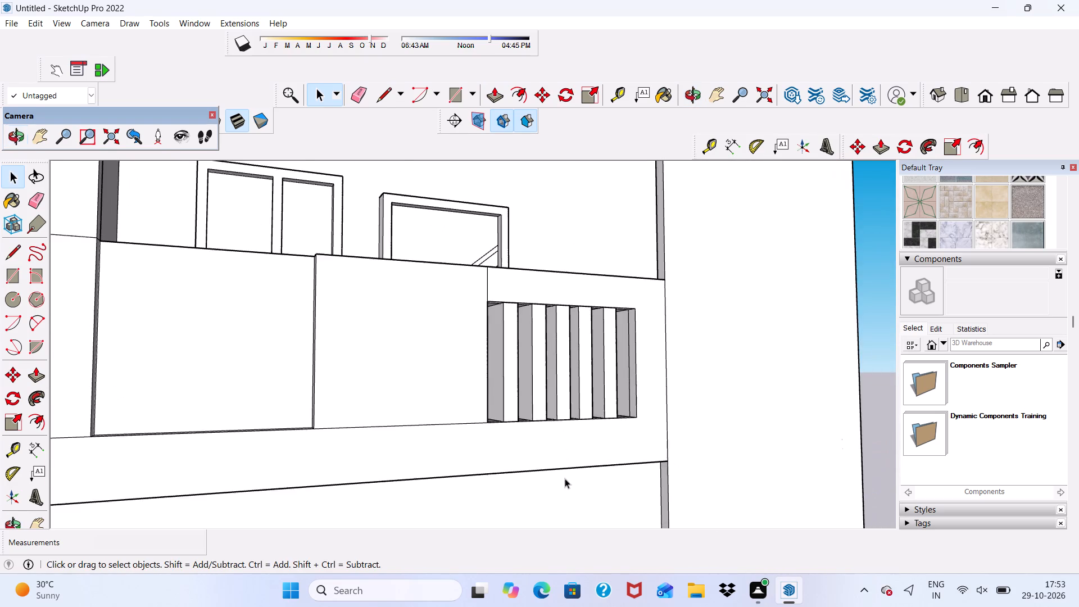
pyautogui.scroll(-5, 442, 437)
pyautogui.moveTo(438, 472); pyautogui.dragTo(400, 502, button='middle')
pyautogui.scroll(2, 388, 395)
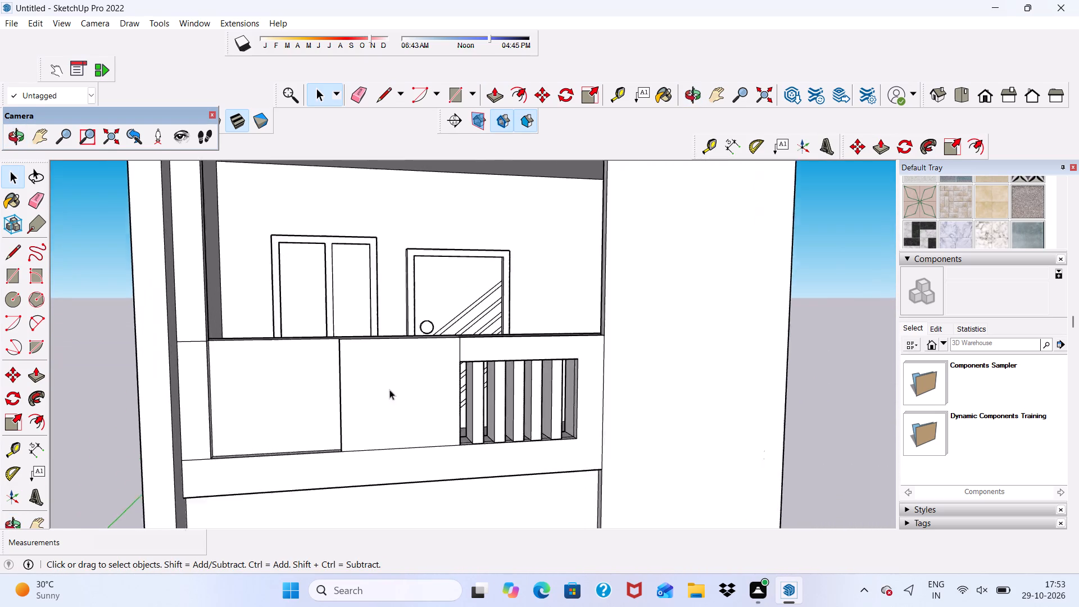
pyautogui.scroll(7, 389, 389)
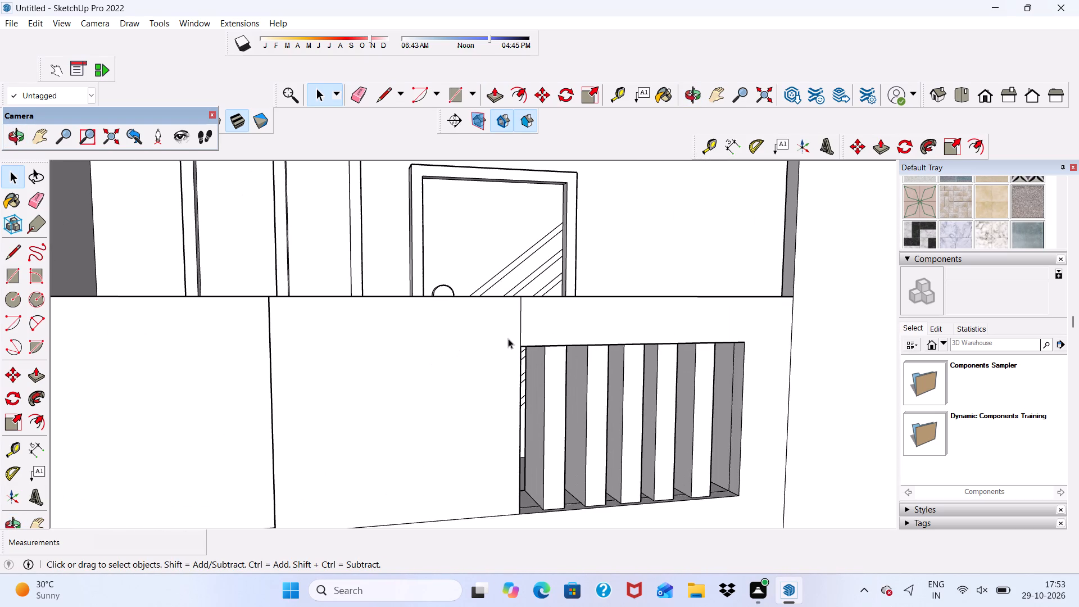
pyautogui.scroll(-4, 499, 374)
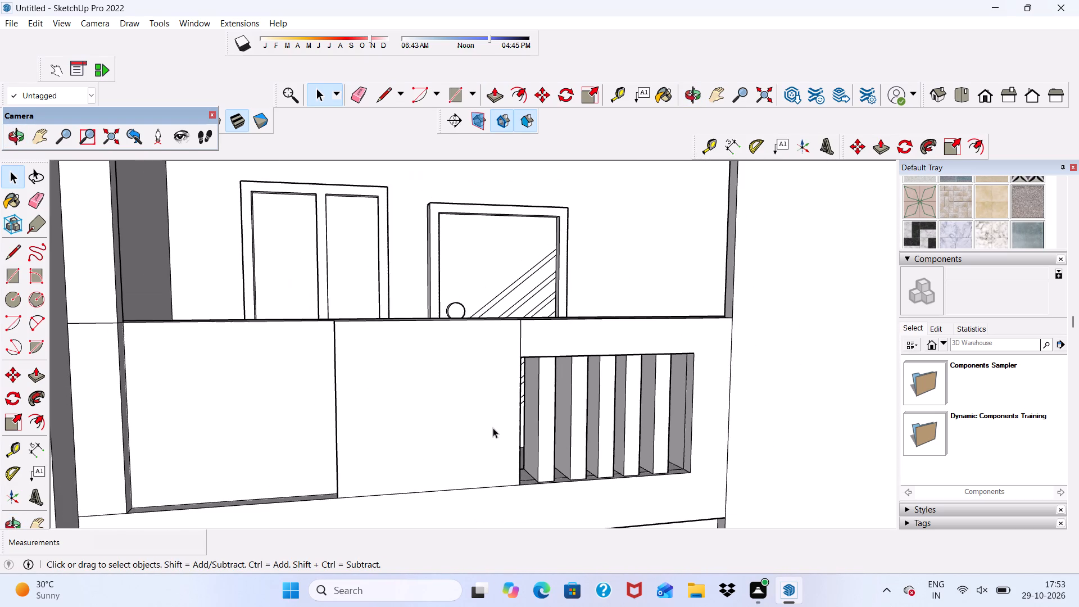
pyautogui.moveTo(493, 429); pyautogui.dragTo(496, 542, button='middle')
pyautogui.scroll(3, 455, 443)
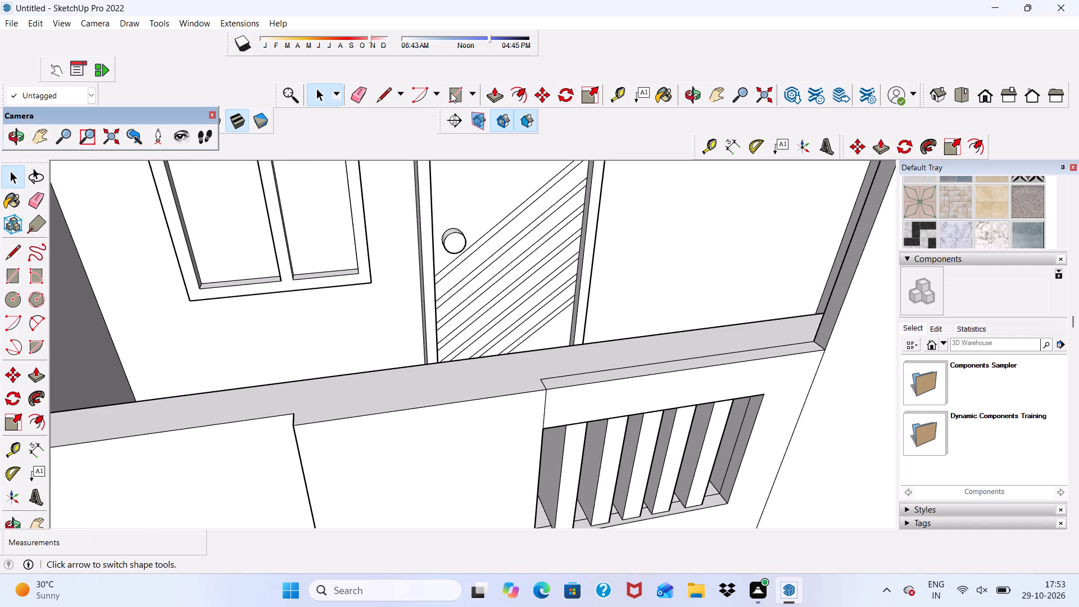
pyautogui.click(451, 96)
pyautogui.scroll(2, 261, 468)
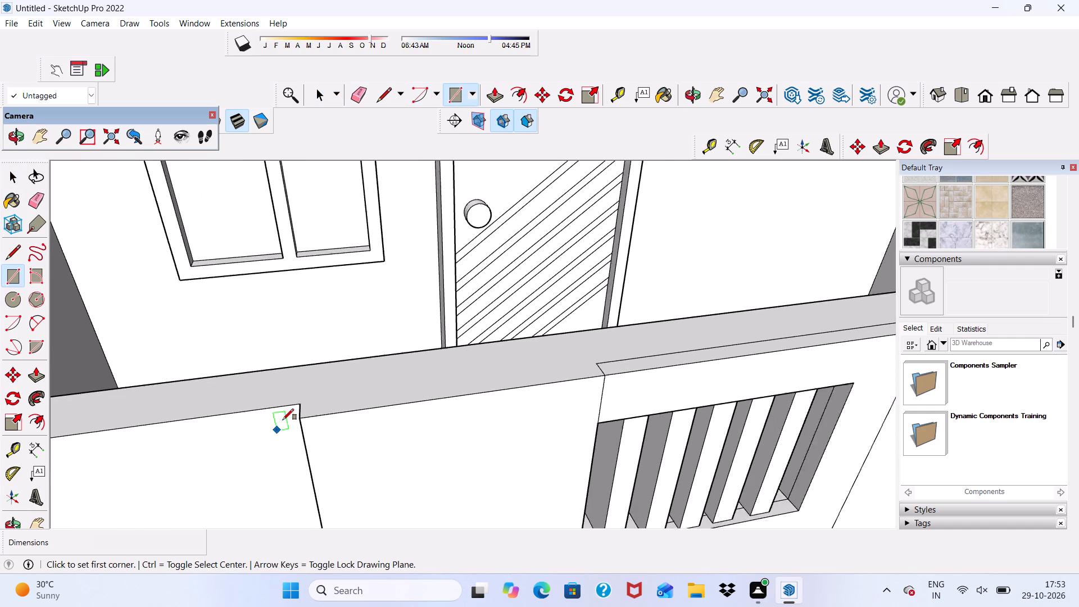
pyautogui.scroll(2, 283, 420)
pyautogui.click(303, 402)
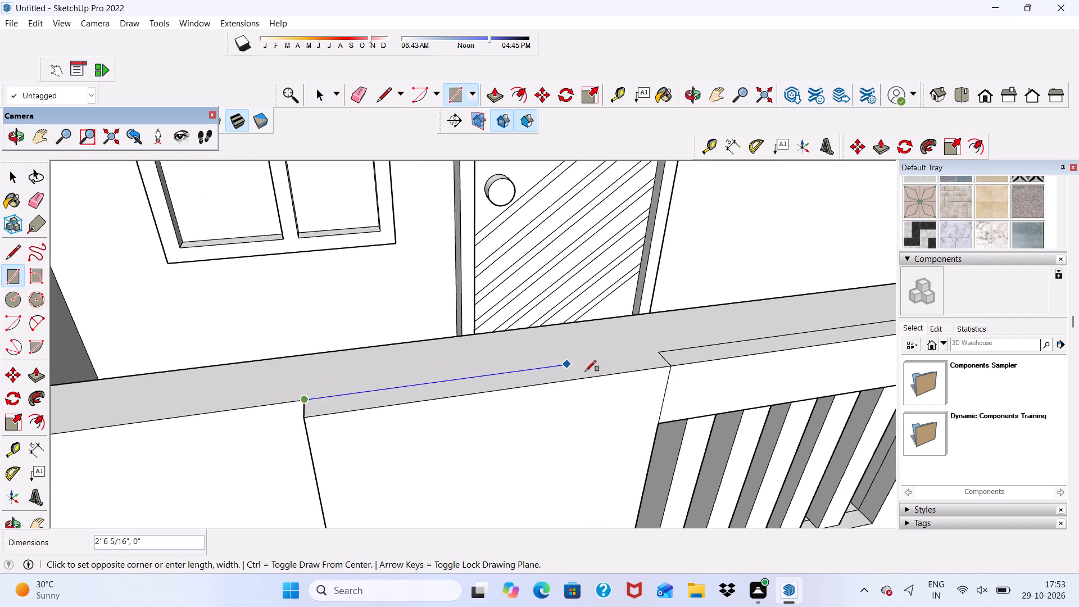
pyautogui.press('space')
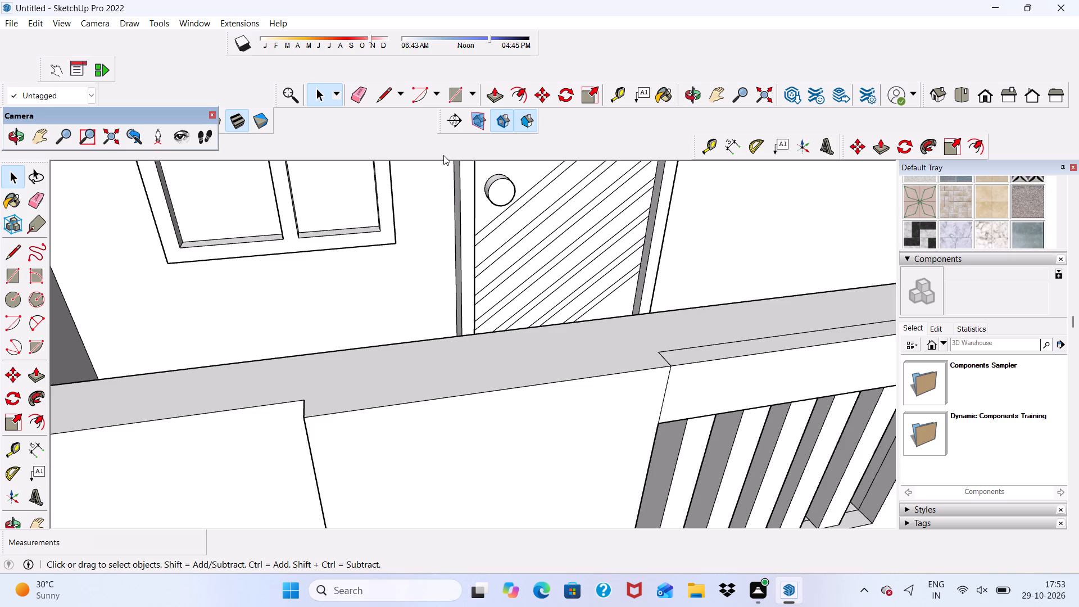
# Draw a rectangle about 3' 5" by 1' over the raised middle panel's top, reaching to the parapet's back edge.
pyautogui.click(453, 87)
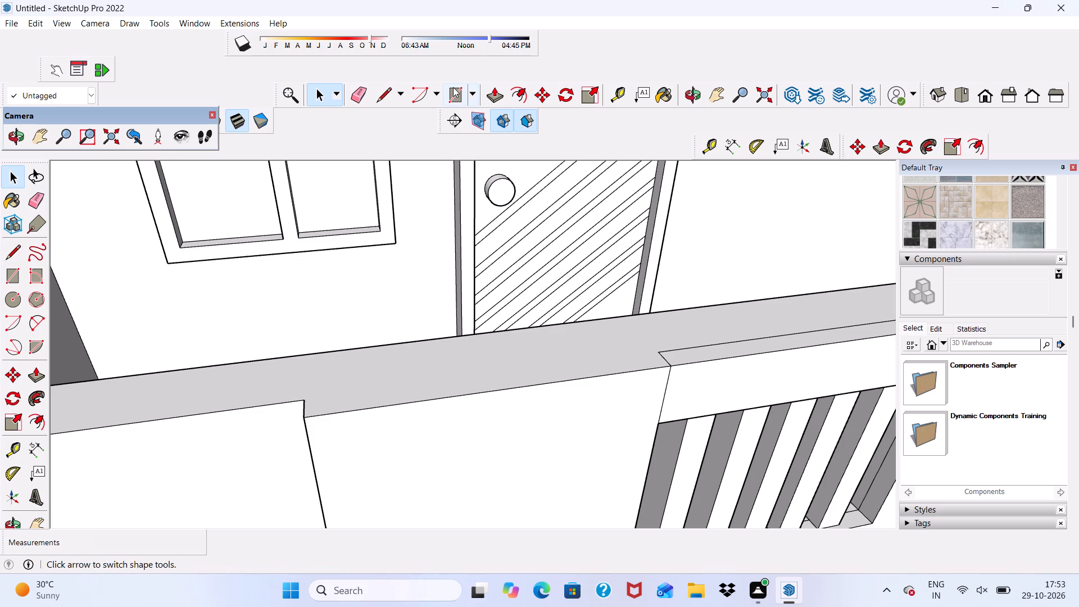
pyautogui.scroll(-1, 415, 296)
pyautogui.scroll(1, 315, 395)
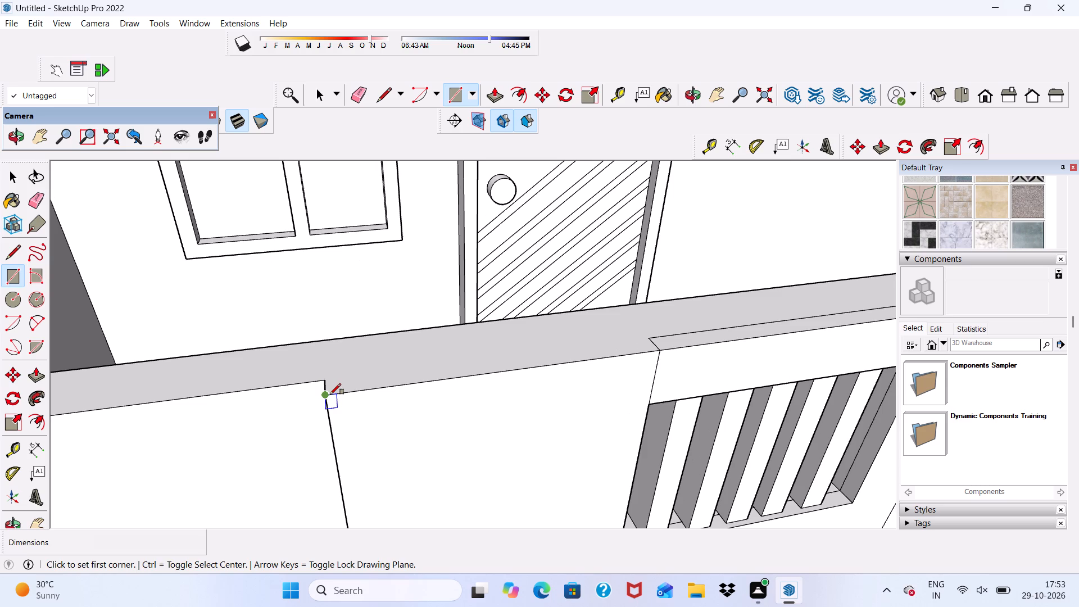
pyautogui.scroll(5, 330, 411)
pyautogui.click(323, 385)
pyautogui.scroll(-4, 375, 349)
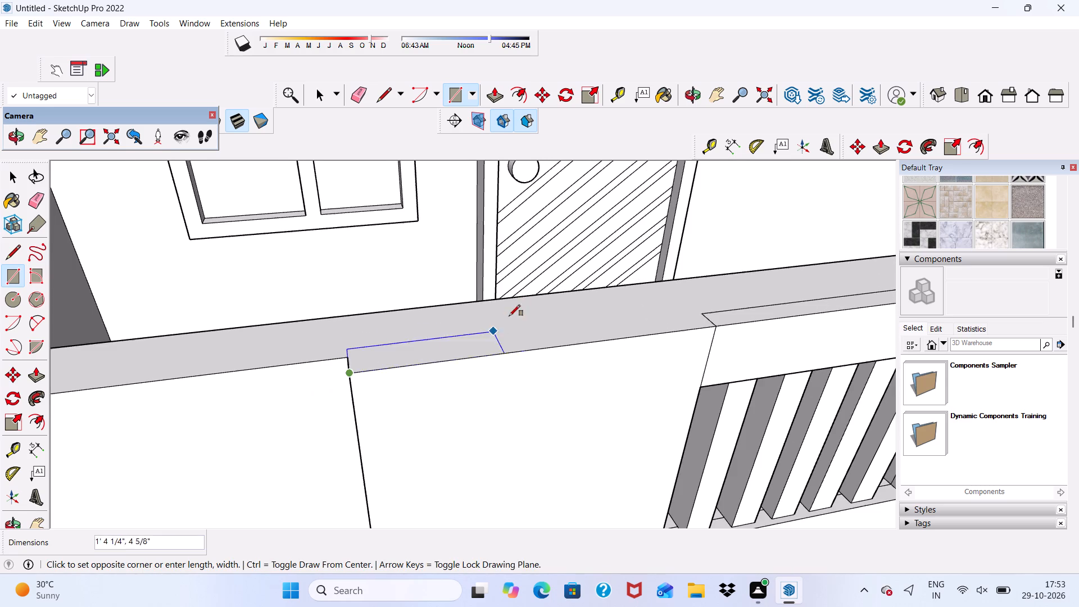
pyautogui.scroll(4, 701, 302)
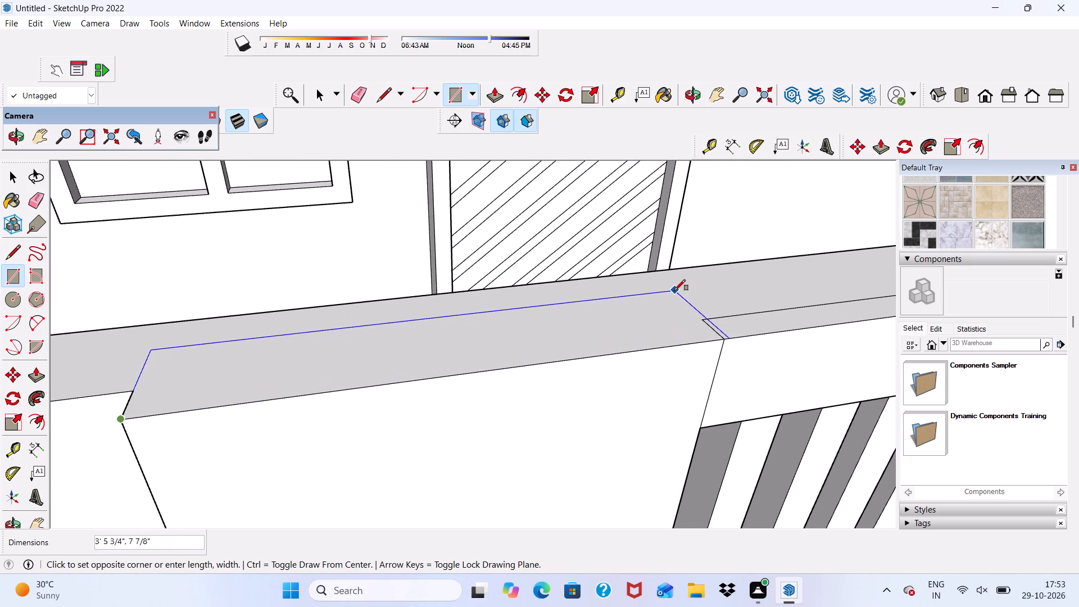
pyautogui.click(649, 277)
pyautogui.scroll(-5, 612, 290)
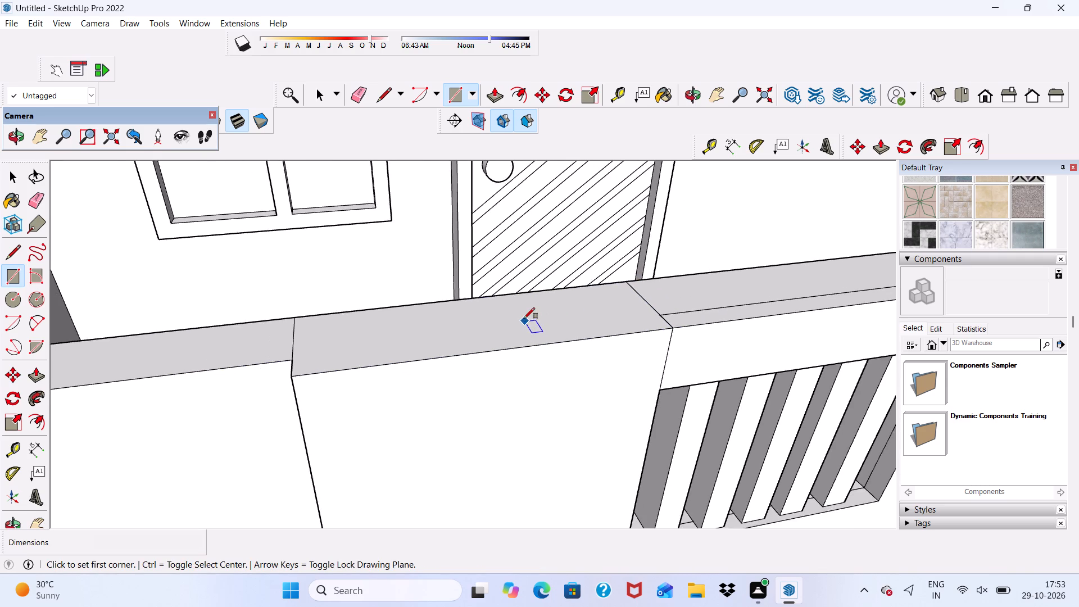
# Push/Pull the rectangle on top of the middle panel upward 4".
pyautogui.scroll(-1, 524, 319)
pyautogui.moveTo(524, 324); pyautogui.dragTo(397, 313, button='middle')
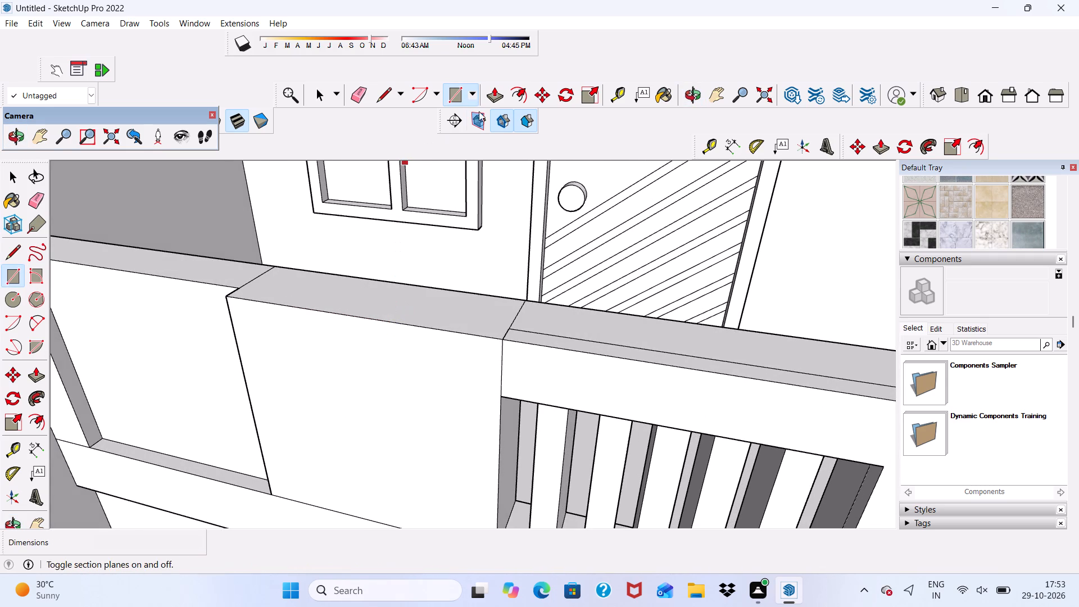
pyautogui.click(494, 90)
pyautogui.click(452, 309)
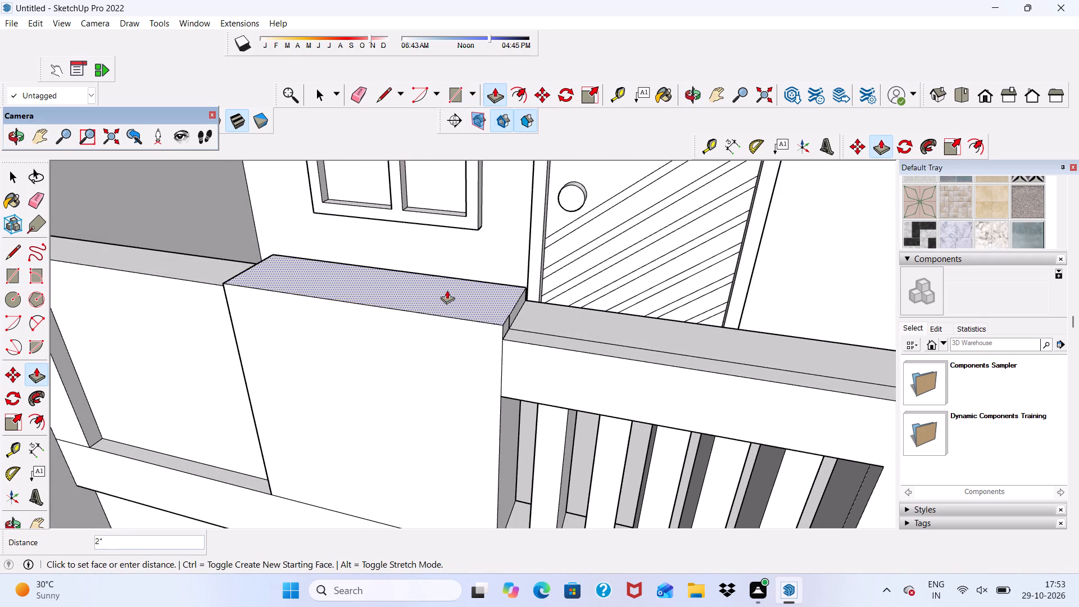
pyautogui.click(446, 283)
pyautogui.scroll(-4, 440, 288)
pyautogui.moveTo(438, 297); pyautogui.dragTo(599, 223, button='middle')
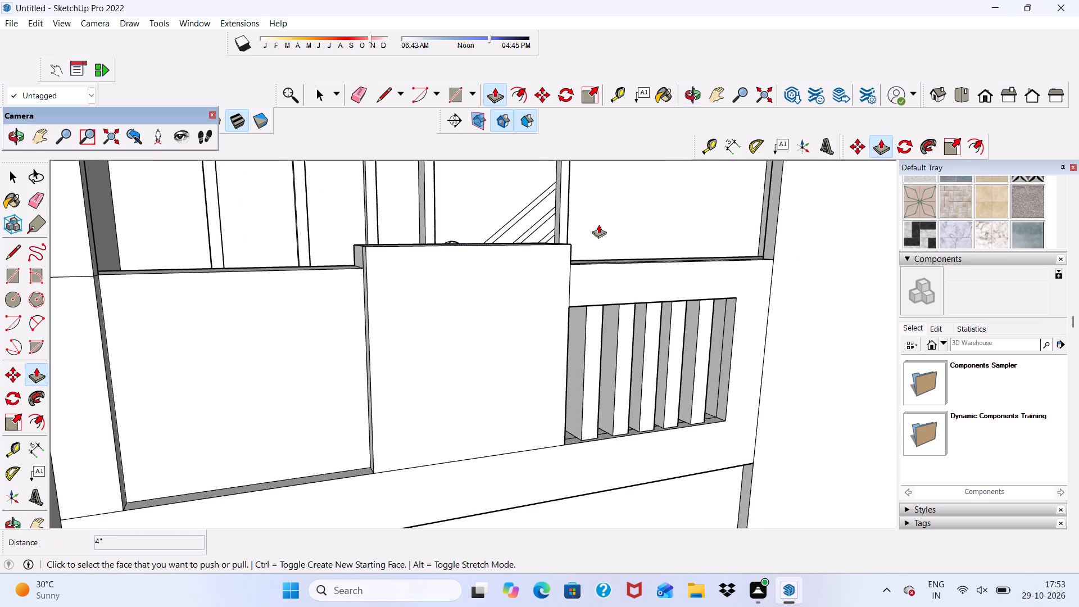
pyautogui.moveTo(566, 262); pyautogui.dragTo(409, 402, button='middle')
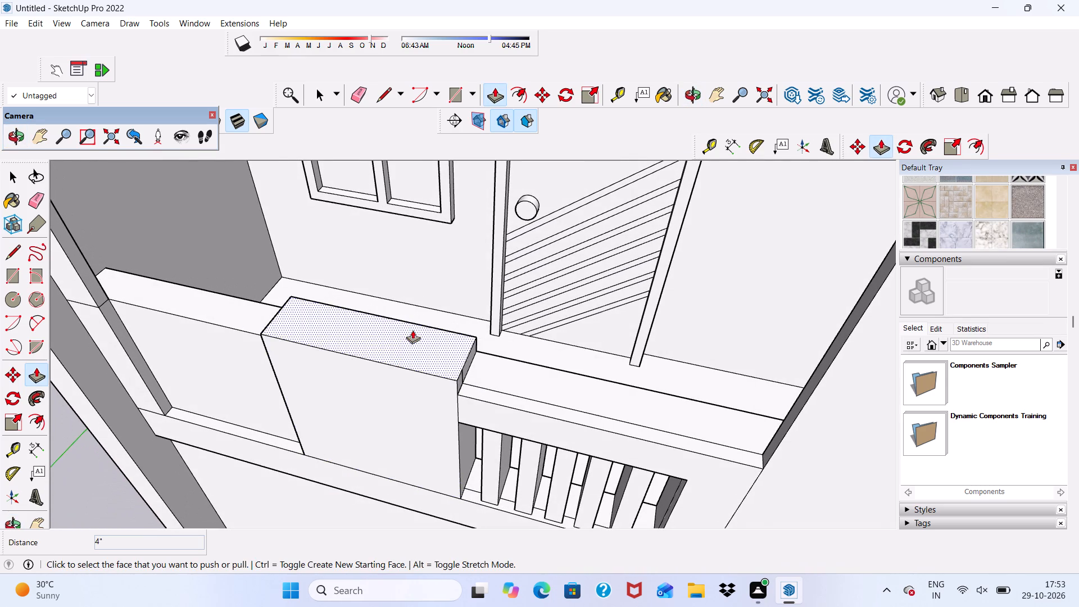
# Raise the middle panel's top face a further 9/16".
pyautogui.click(414, 339)
pyautogui.scroll(-3, 414, 333)
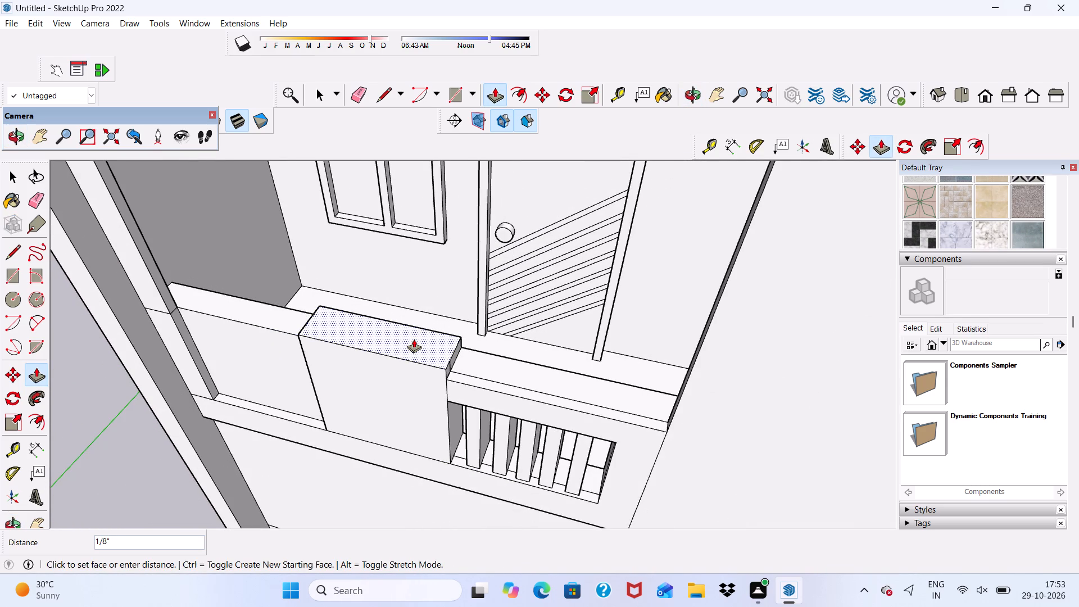
pyautogui.click(416, 337)
pyautogui.scroll(-1, 408, 360)
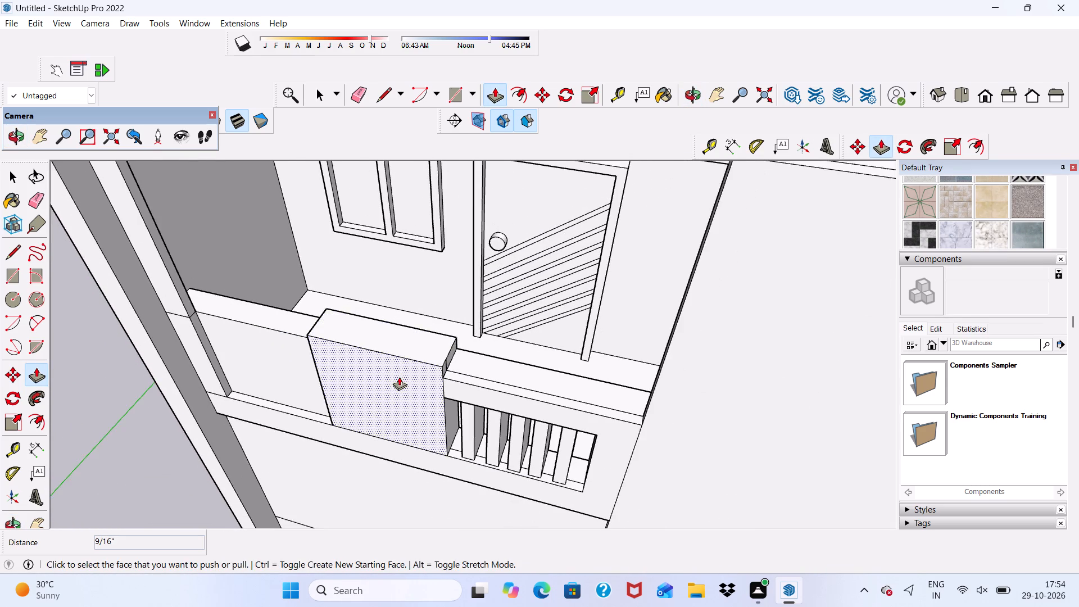
# Push/Pull the front part of the raised panel's strip-side end face about 1/16", flush with the rear part.
pyautogui.moveTo(398, 376); pyautogui.dragTo(450, 239, button='middle')
pyautogui.scroll(5, 450, 239)
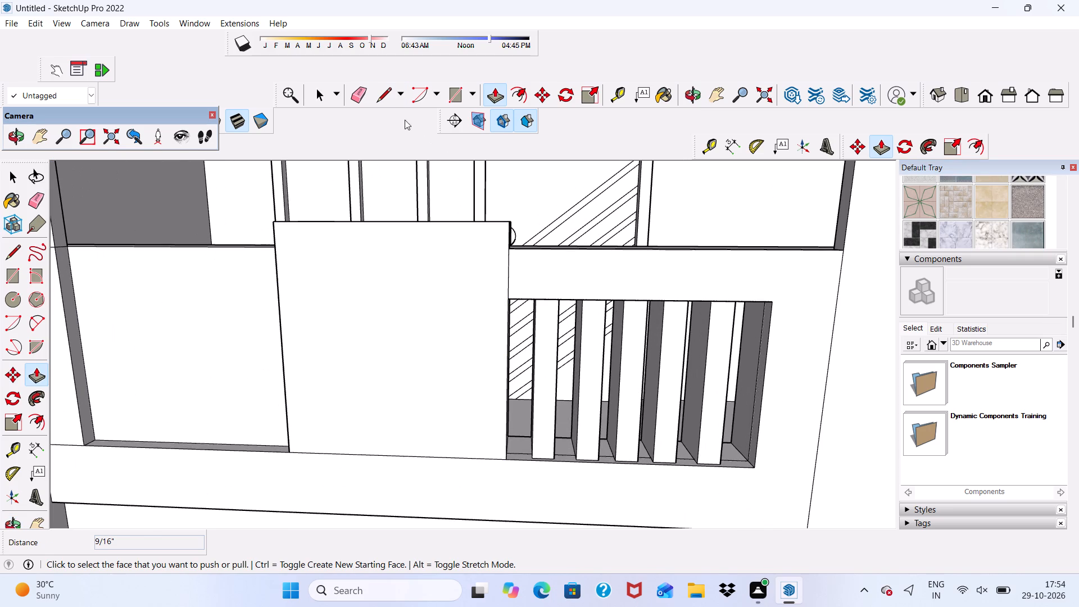
pyautogui.click(351, 93)
pyautogui.scroll(4, 535, 187)
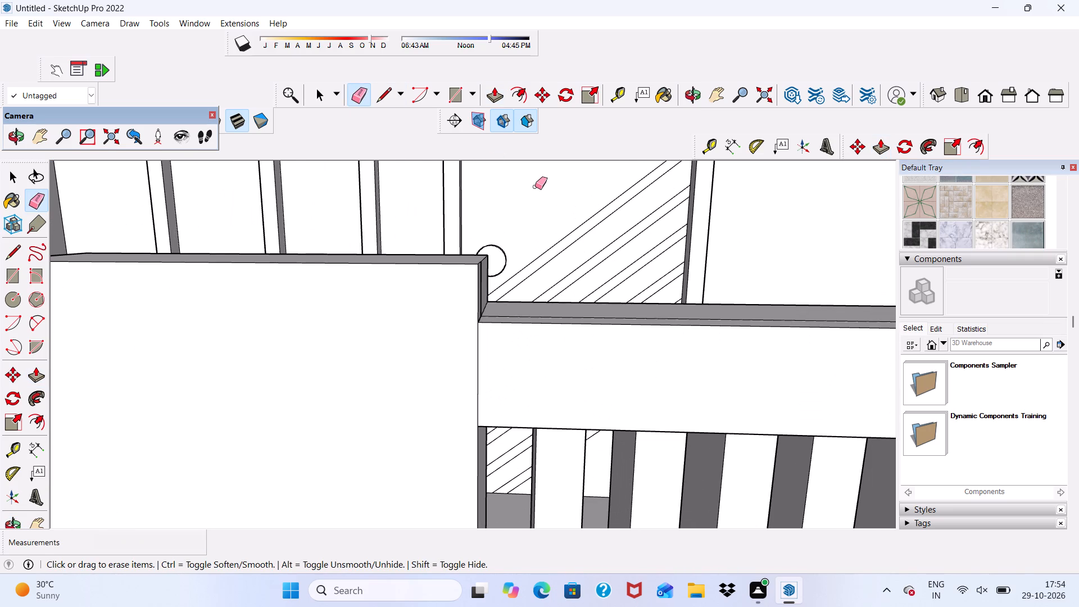
pyautogui.scroll(4, 537, 187)
pyautogui.scroll(-5, 511, 243)
pyautogui.scroll(5, 489, 318)
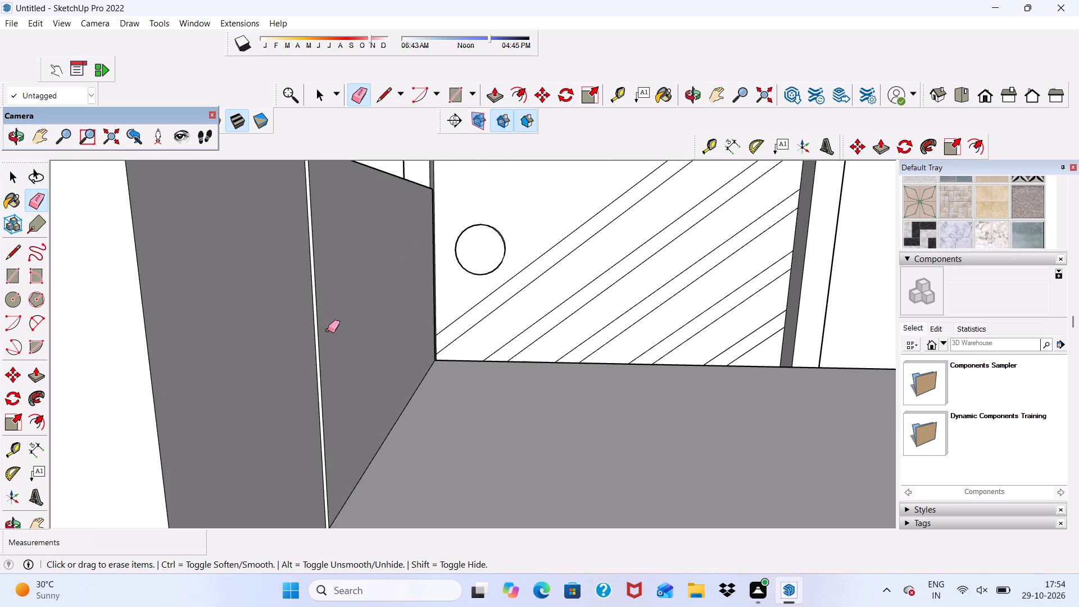
pyautogui.click(497, 85)
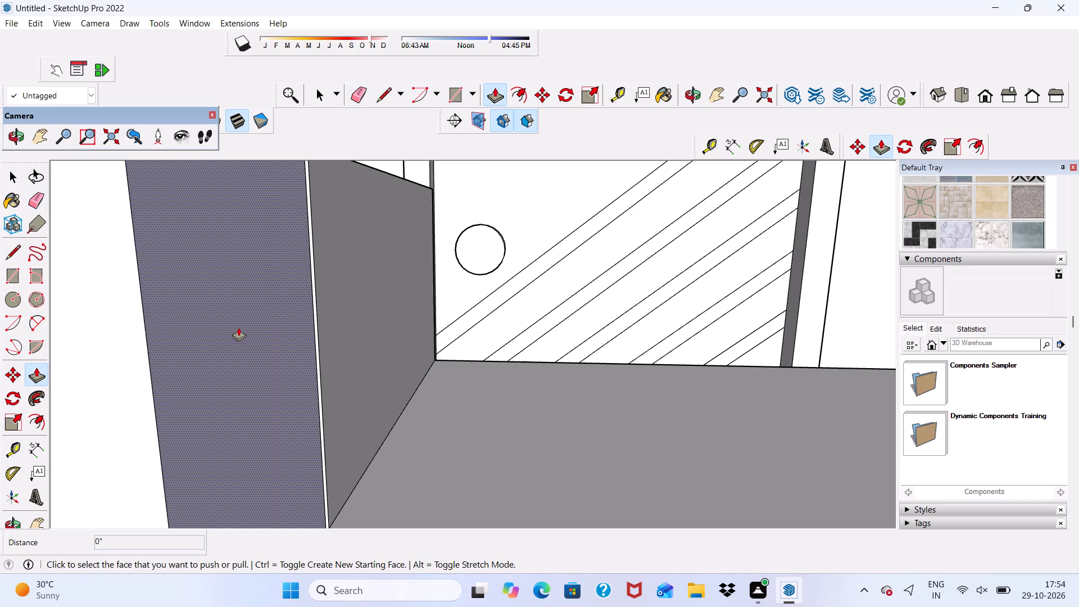
pyautogui.click(237, 324)
pyautogui.scroll(-1, 253, 302)
pyautogui.click(253, 302)
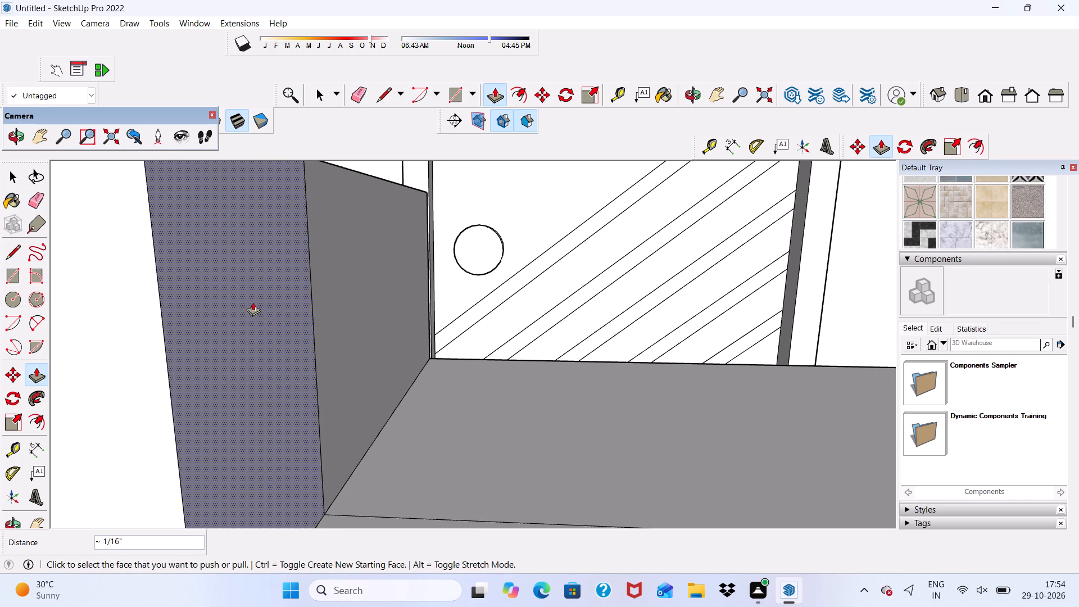
# Erase the vertical edge dividing the raised panel's strip-side end face.
pyautogui.click(359, 91)
pyautogui.moveTo(309, 236); pyautogui.dragTo(305, 250)
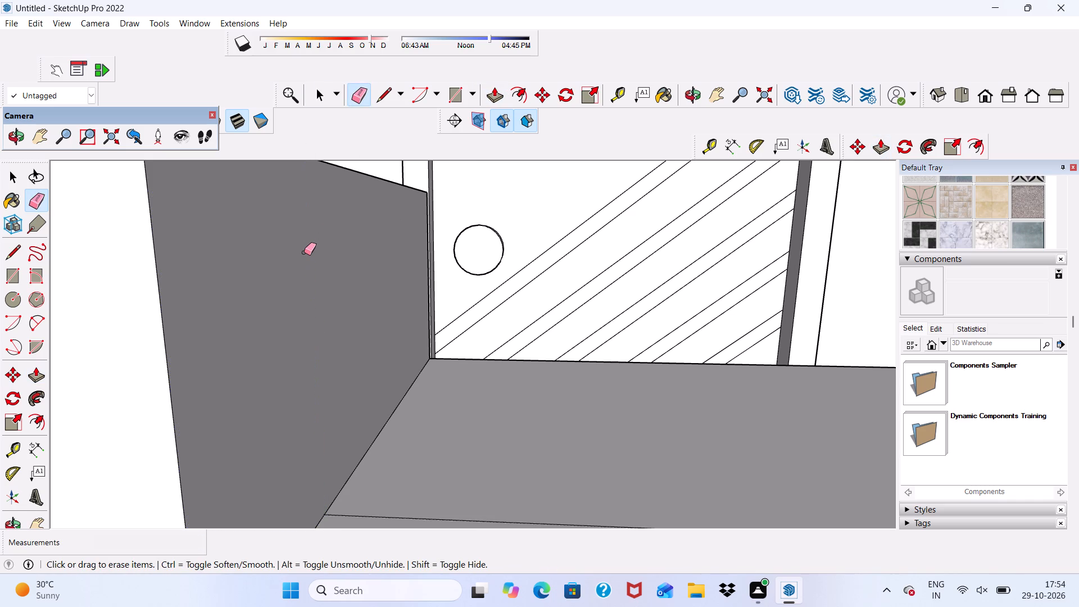
pyautogui.scroll(-18, 305, 247)
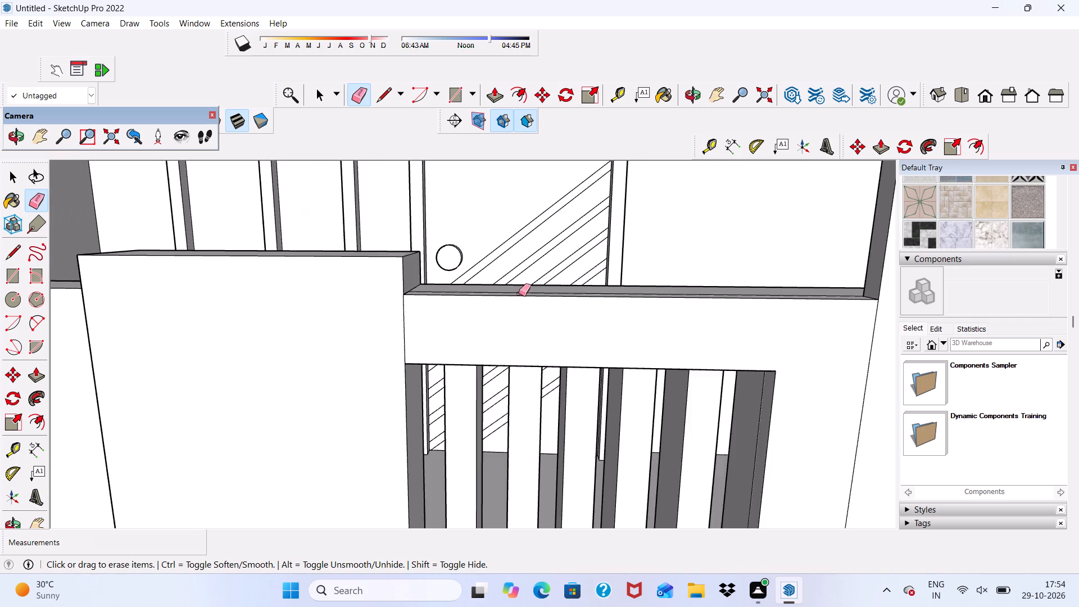
# Erase the vertical dividing edge on the raised panel's opposite end face, away from the strips.
pyautogui.scroll(-6, 519, 293)
pyautogui.moveTo(413, 311); pyautogui.dragTo(619, 327, button='middle')
pyautogui.scroll(4, 419, 333)
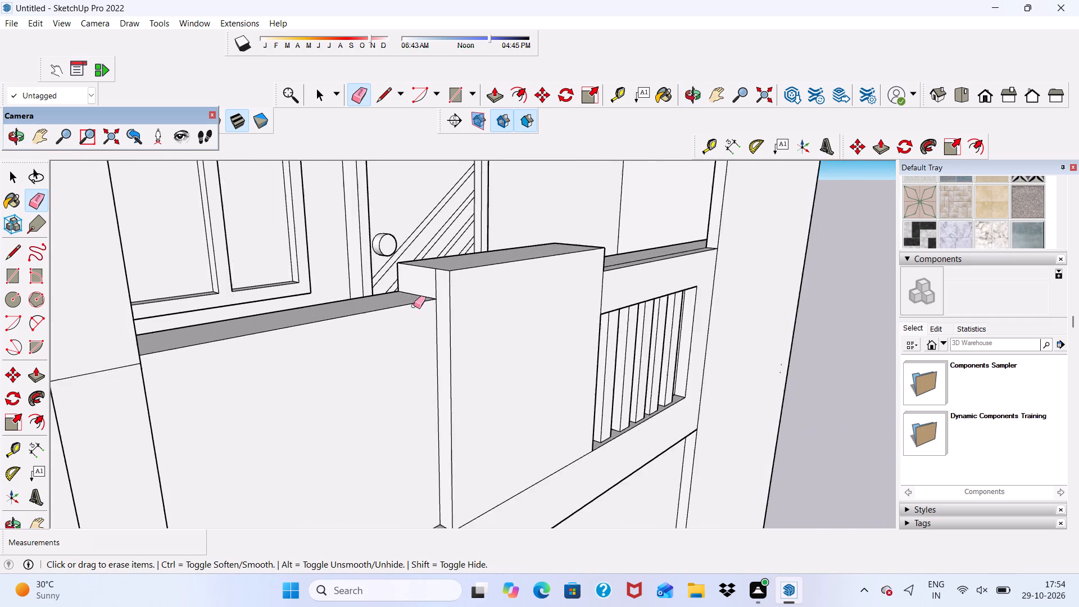
pyautogui.scroll(6, 414, 306)
pyautogui.moveTo(434, 280); pyautogui.dragTo(410, 284)
pyautogui.scroll(-5, 410, 284)
# Erase the lengthwise seam line on the parapet's top surface above the vertical strips.
pyautogui.moveTo(409, 354); pyautogui.dragTo(304, 365, button='middle')
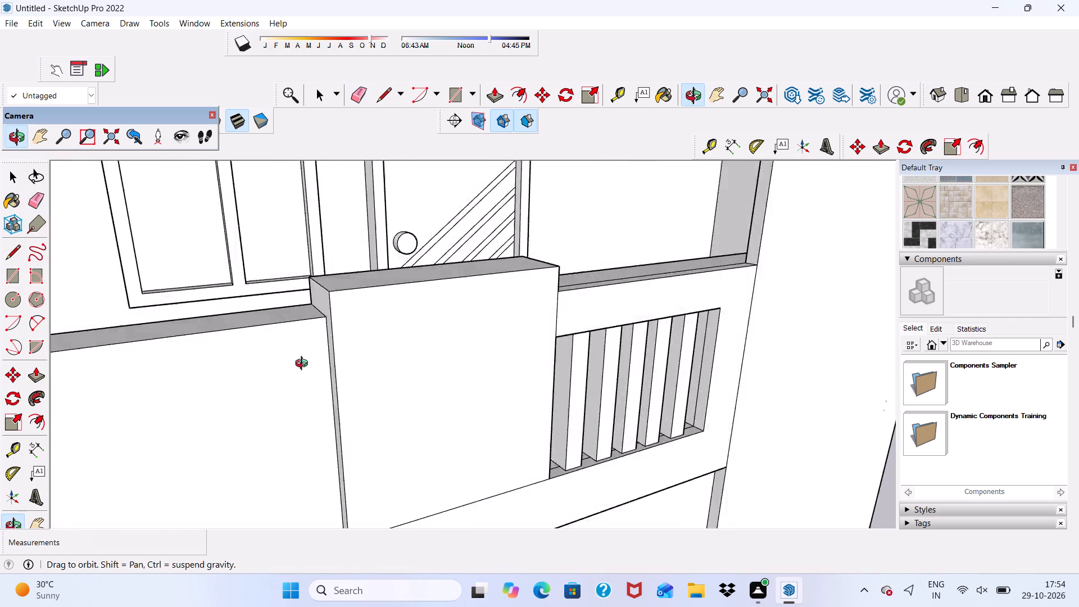
pyautogui.moveTo(304, 365); pyautogui.dragTo(193, 365, button='middle')
pyautogui.moveTo(474, 298); pyautogui.dragTo(482, 343, button='middle')
pyautogui.scroll(1, 477, 339)
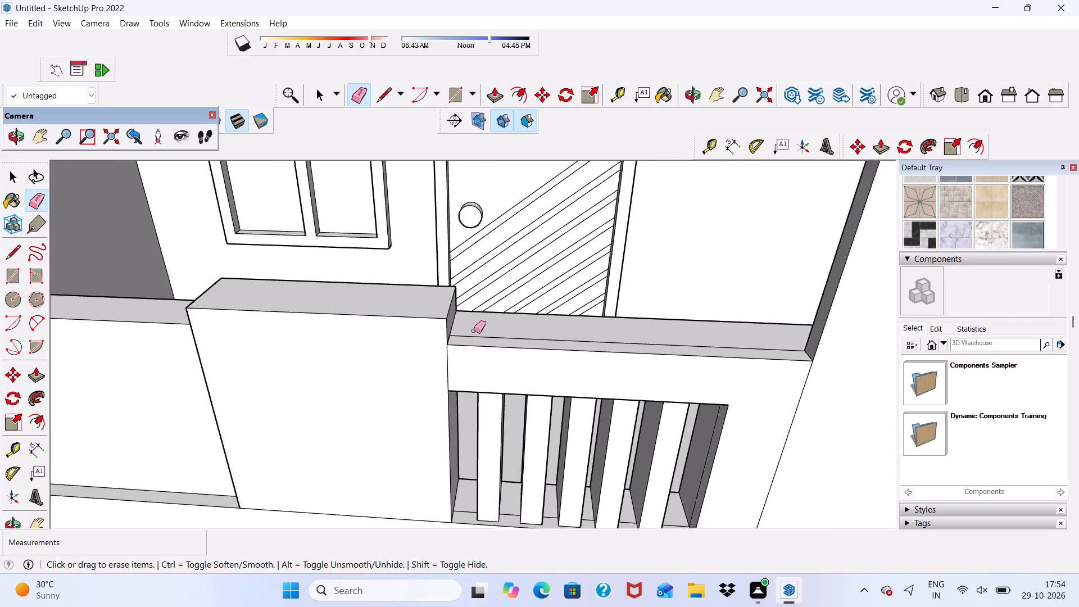
pyautogui.scroll(1, 474, 330)
pyautogui.moveTo(474, 329); pyautogui.dragTo(475, 337)
pyautogui.scroll(-5, 431, 324)
pyautogui.moveTo(407, 336); pyautogui.dragTo(472, 220, button='middle')
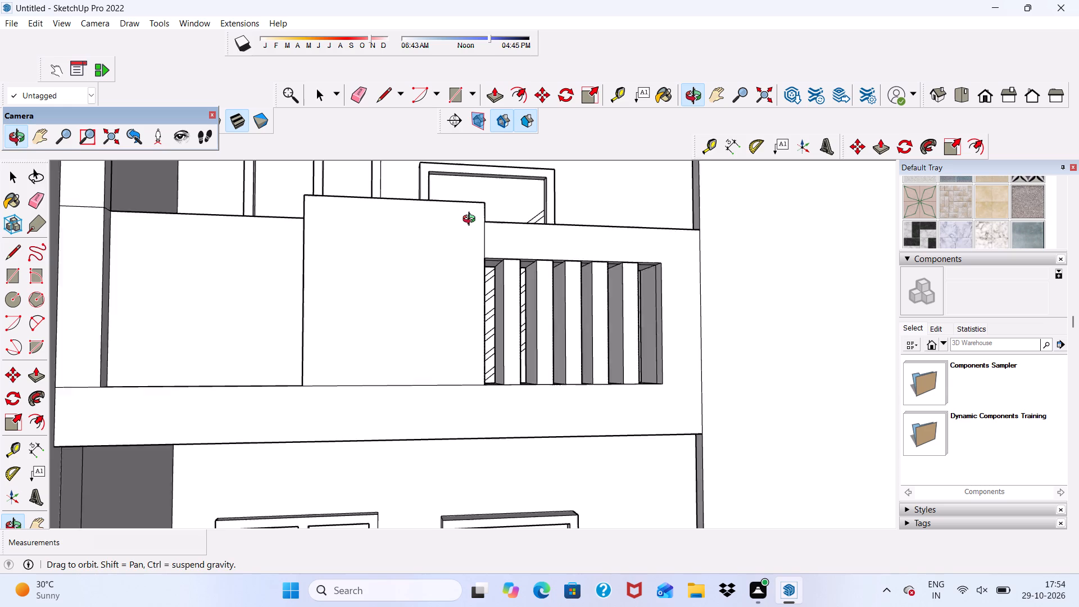
# Erase the short leftover edges on the frame column's front and inner faces, level with the plain upper-balcony parapet's top.
pyautogui.moveTo(472, 220); pyautogui.dragTo(481, 246, button='middle')
pyautogui.scroll(1, 481, 246)
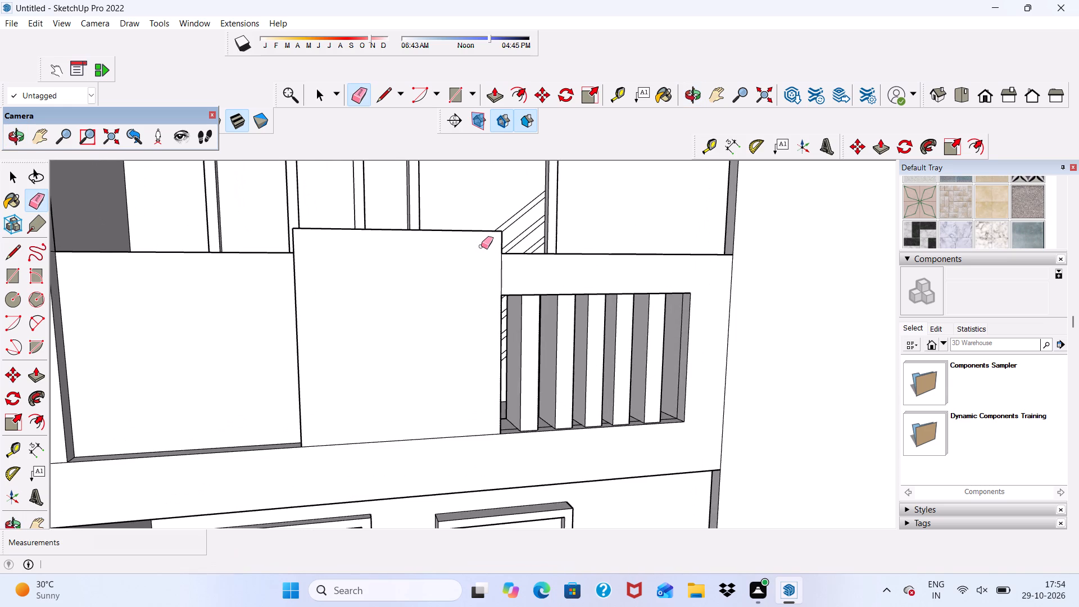
pyautogui.scroll(-3, 275, 300)
pyautogui.moveTo(274, 301); pyautogui.dragTo(244, 356, button='middle')
pyautogui.scroll(5, 74, 303)
pyautogui.moveTo(70, 299); pyautogui.dragTo(75, 332)
pyautogui.scroll(7, 112, 324)
pyautogui.moveTo(103, 291); pyautogui.dragTo(103, 306)
pyautogui.scroll(4, 130, 310)
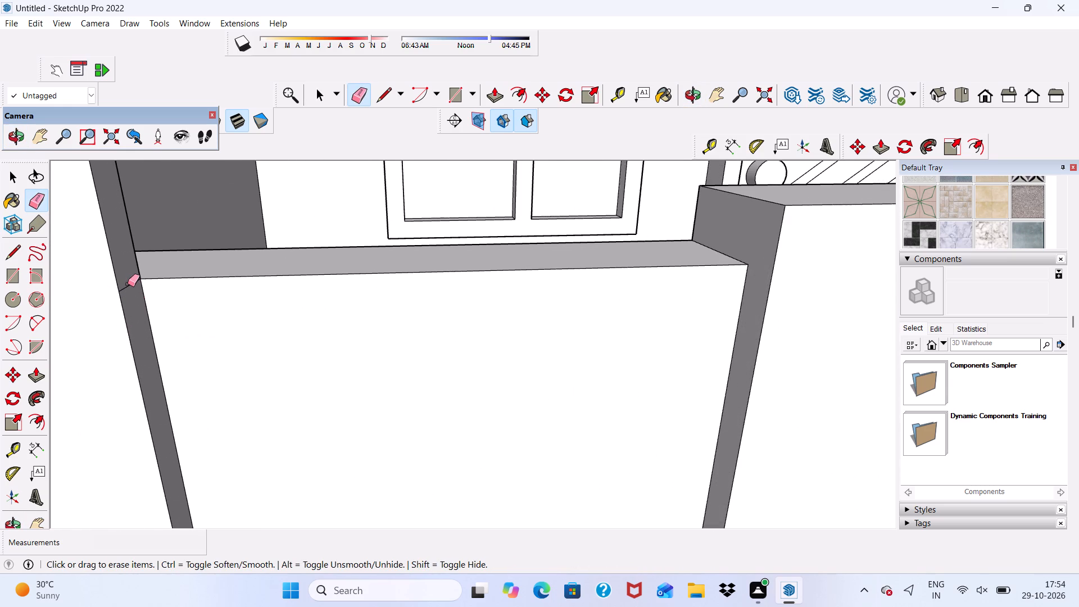
pyautogui.moveTo(128, 284); pyautogui.dragTo(129, 292)
pyautogui.scroll(-5, 129, 292)
pyautogui.scroll(-6, 252, 316)
pyautogui.moveTo(266, 366); pyautogui.dragTo(230, 298, button='middle')
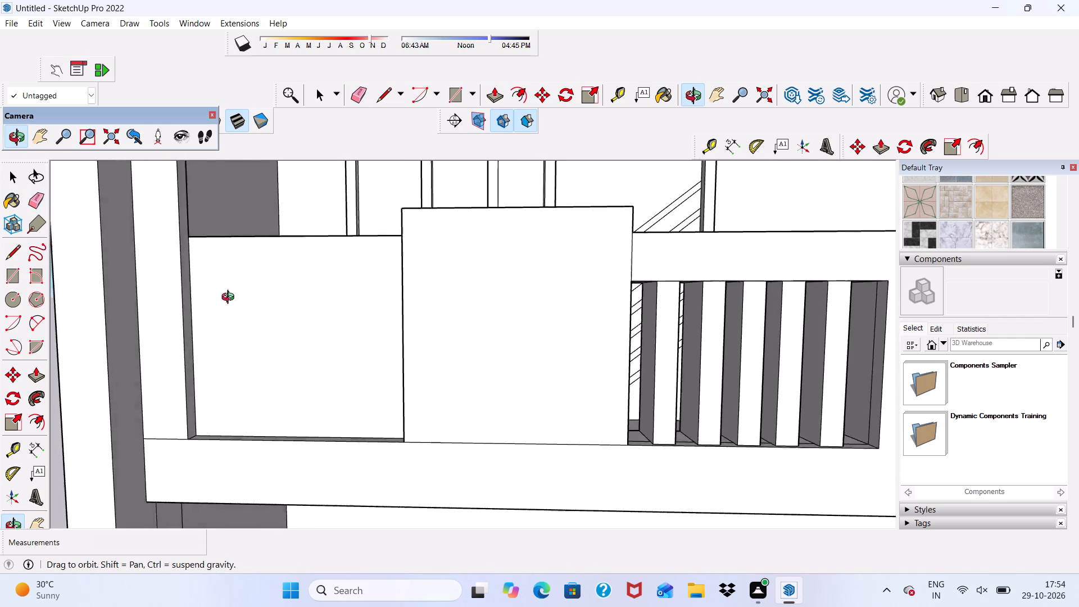
pyautogui.moveTo(230, 298); pyautogui.dragTo(305, 314, button='middle')
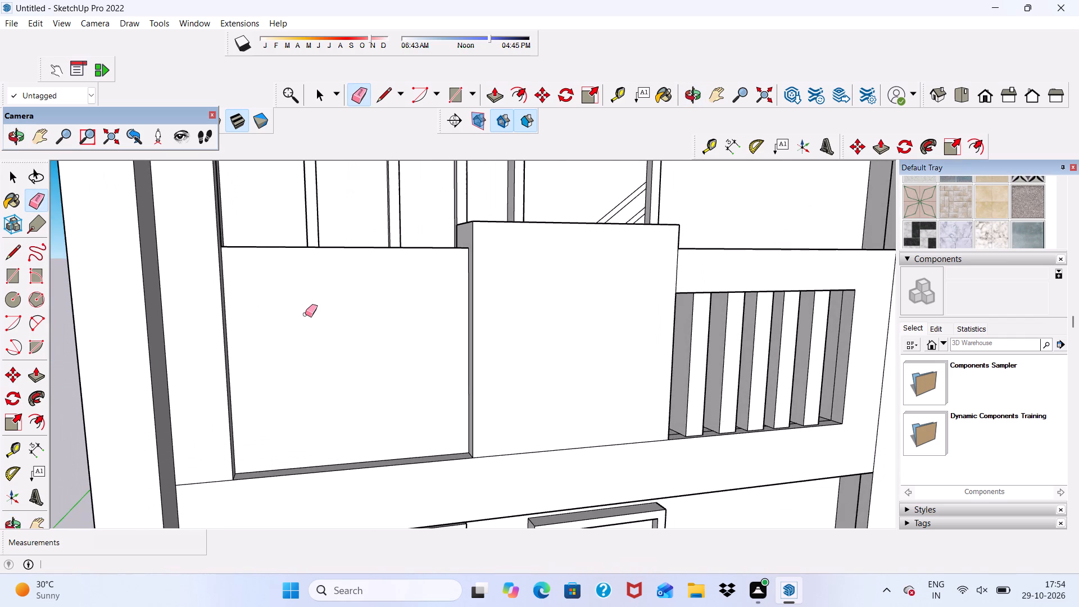
# Push/Pull the plain recessed parapet panel beside the taller middle panel back through its full thickness to open that bay.
pyautogui.click(496, 93)
pyautogui.scroll(-1, 368, 321)
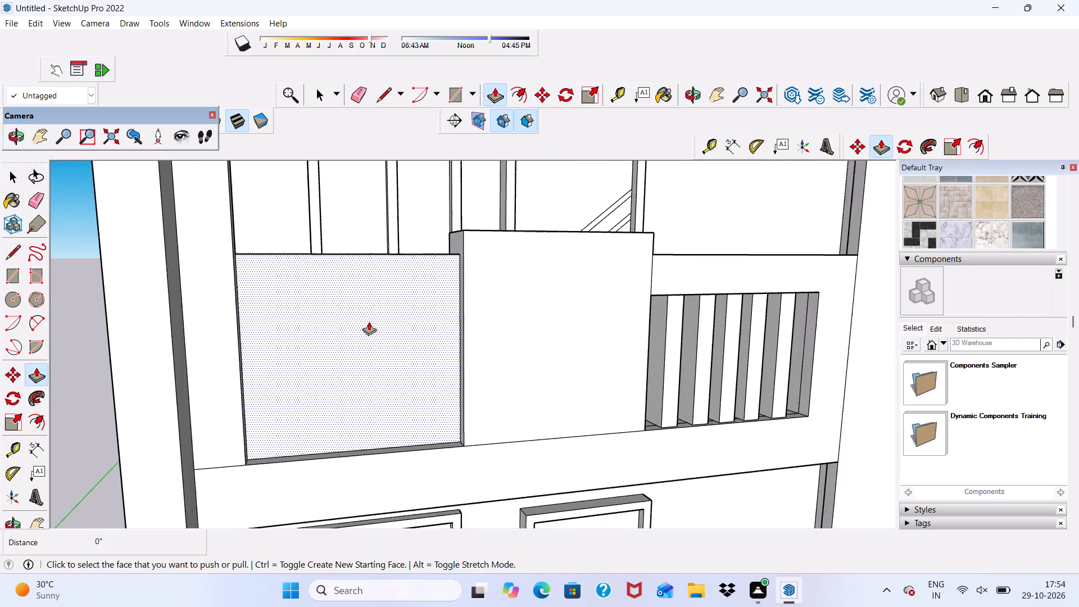
pyautogui.scroll(-1, 369, 321)
pyautogui.moveTo(370, 321); pyautogui.dragTo(310, 431, button='middle')
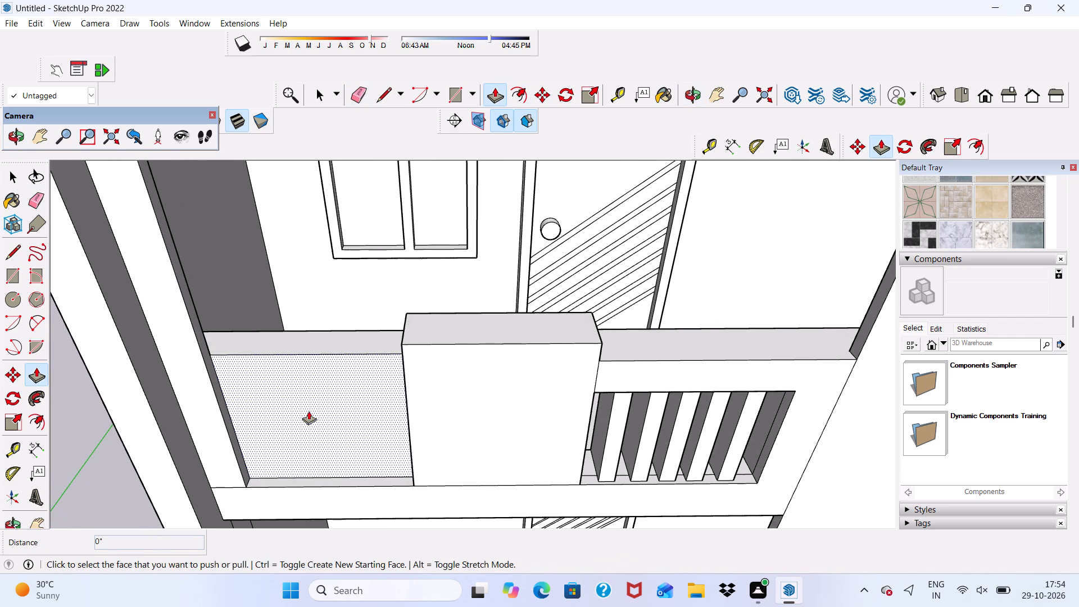
pyautogui.moveTo(309, 411); pyautogui.dragTo(316, 358)
pyautogui.moveTo(316, 357); pyautogui.dragTo(320, 348)
pyautogui.click(321, 346)
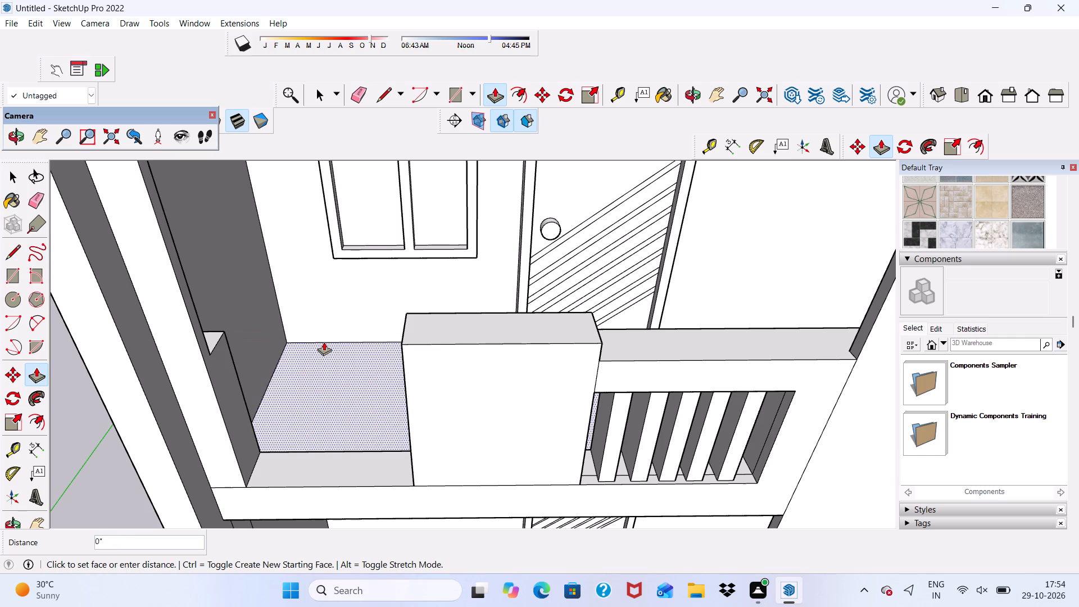
pyautogui.scroll(-2, 324, 386)
pyautogui.moveTo(325, 409); pyautogui.dragTo(290, 278, button='middle')
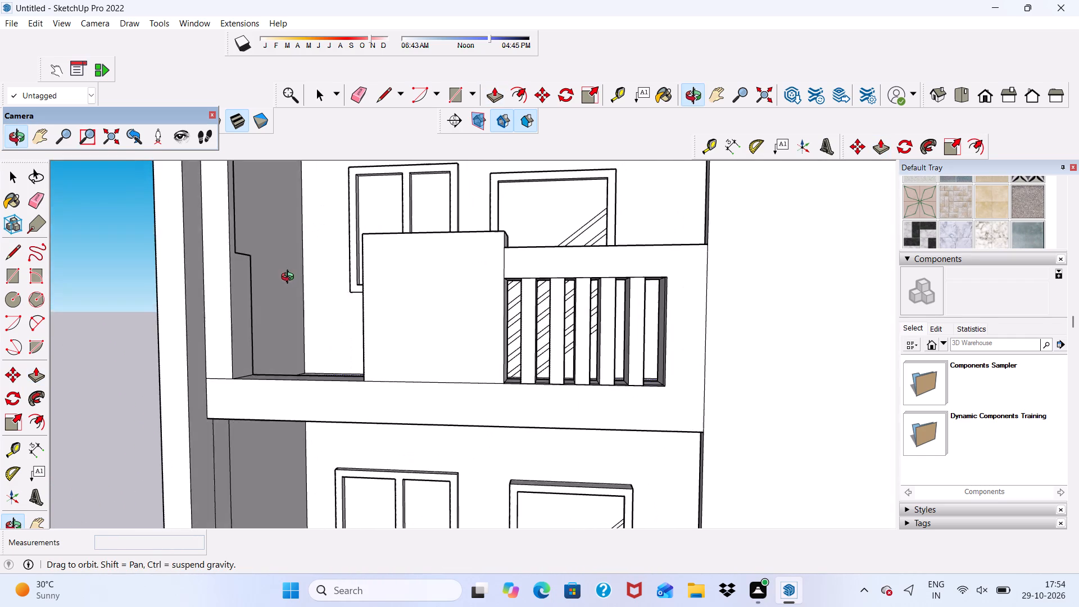
pyautogui.moveTo(290, 278); pyautogui.dragTo(316, 298, button='middle')
pyautogui.press('space')
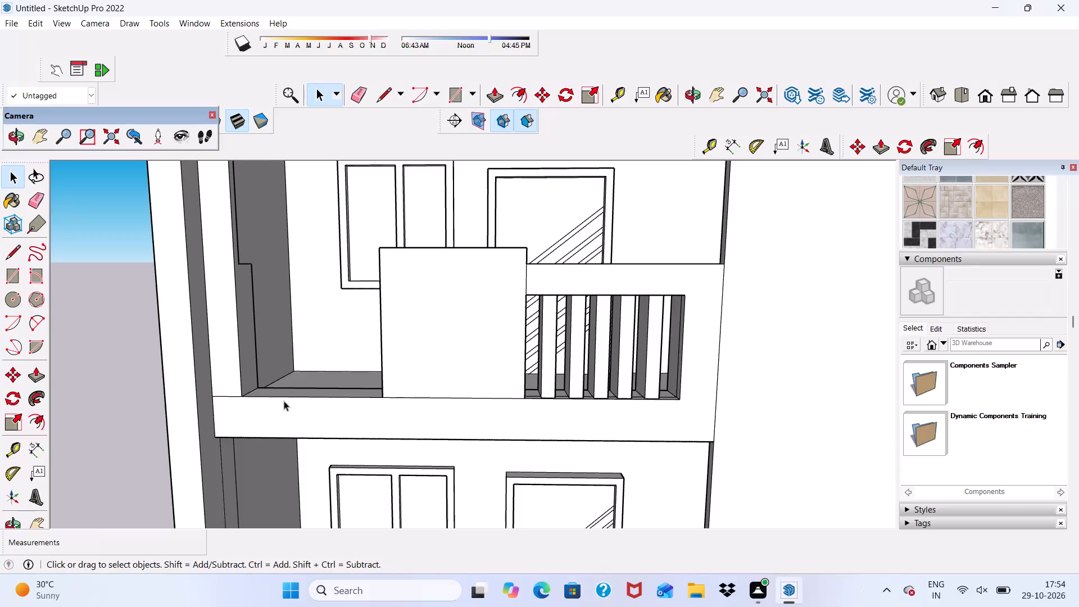
# Draw a small circle near the top of the remaining parapet stub's inner side face, in the opened bay by the column.
pyautogui.scroll(-5, 430, 402)
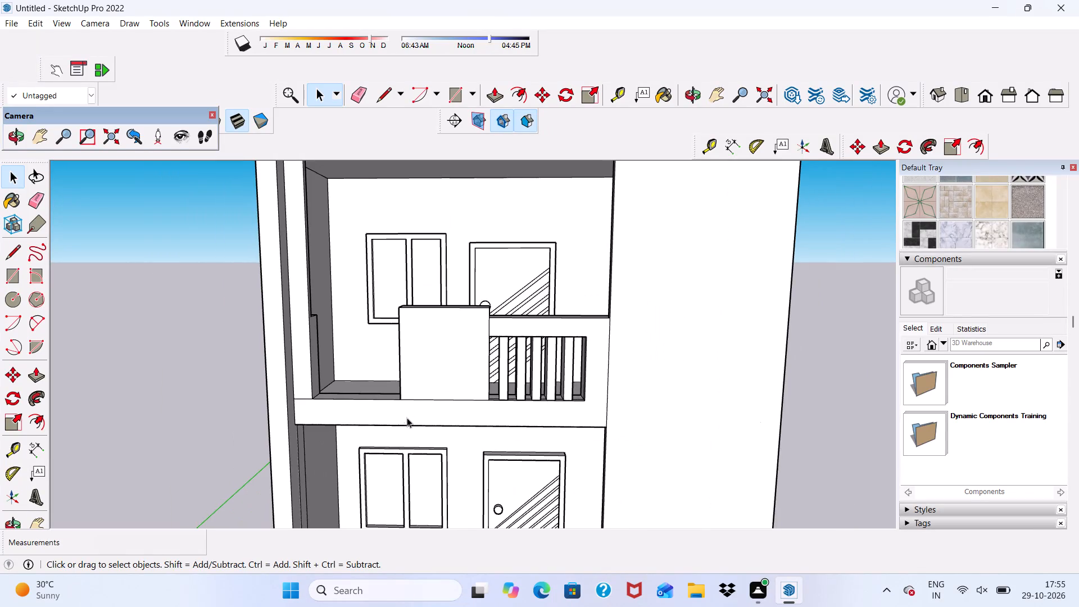
pyautogui.moveTo(407, 418); pyautogui.dragTo(401, 422, button='middle')
pyautogui.scroll(-2, 407, 418)
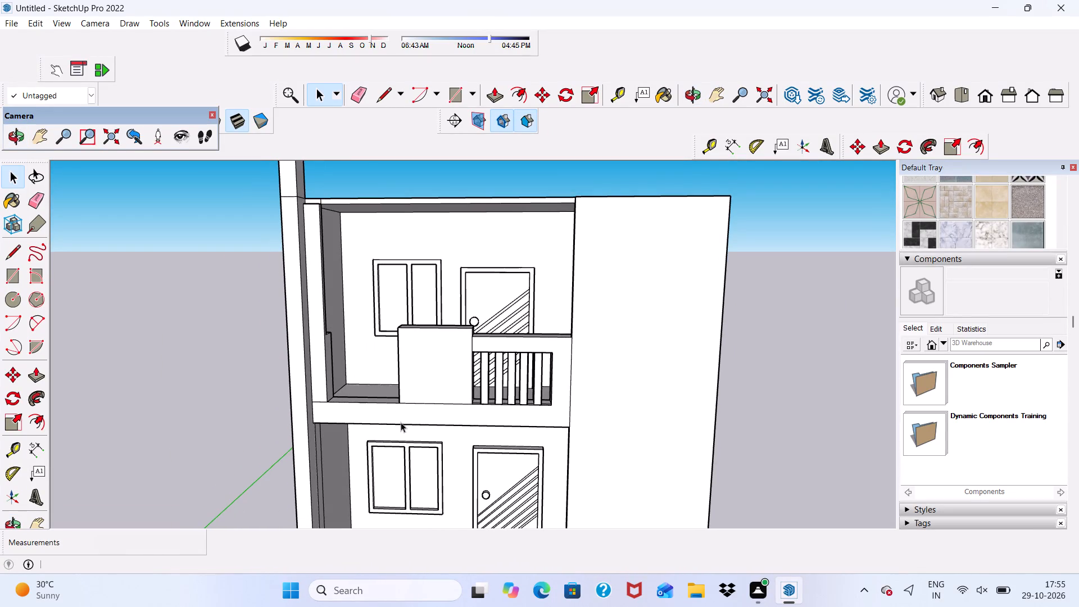
pyautogui.click(10, 300)
pyautogui.scroll(-4, 172, 342)
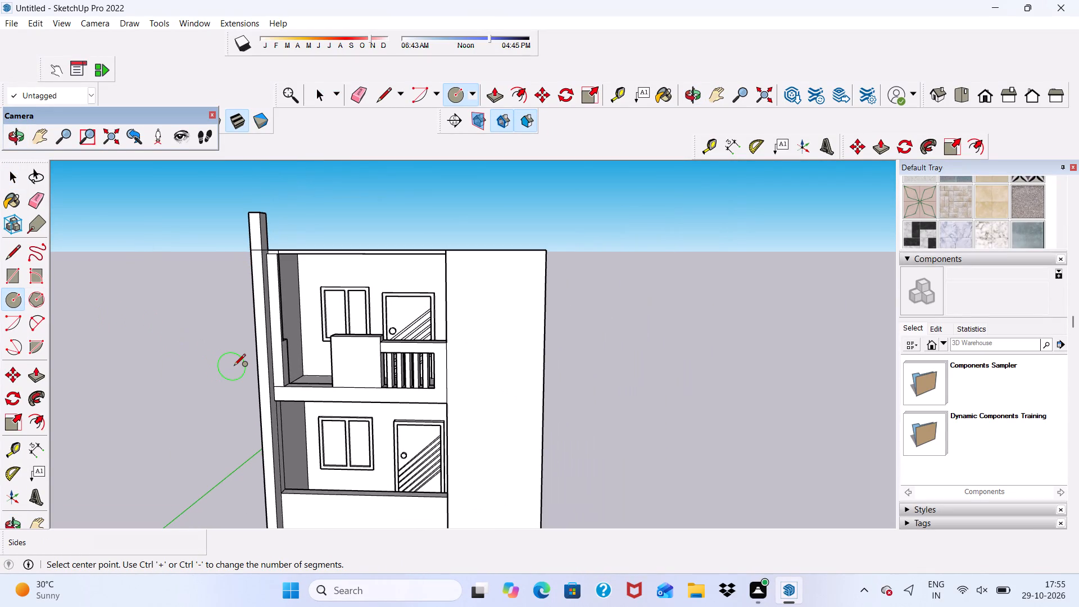
pyautogui.moveTo(234, 366); pyautogui.dragTo(179, 404, button='middle')
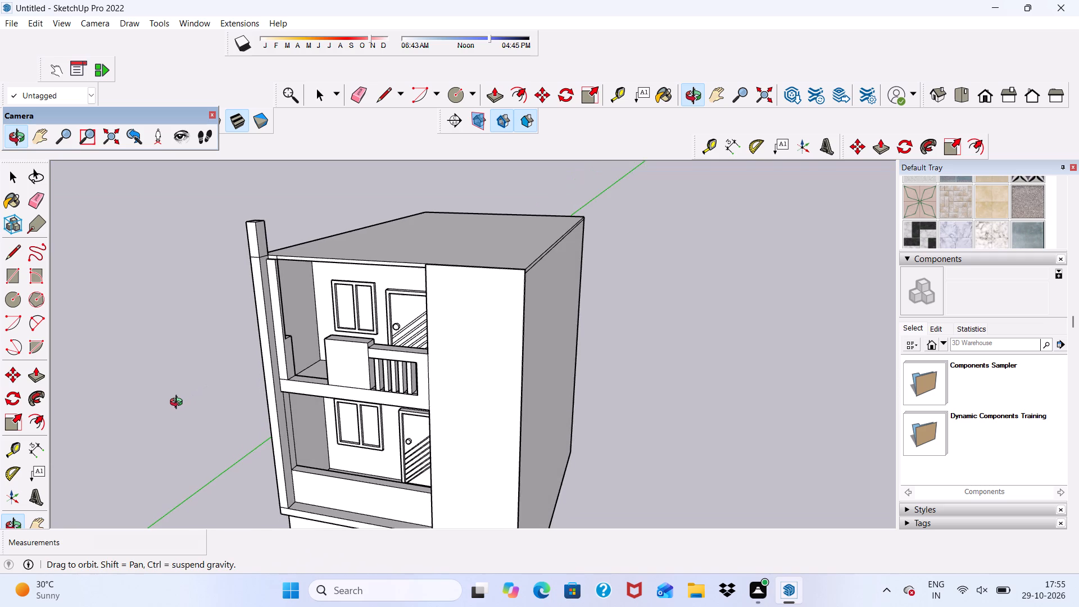
pyautogui.moveTo(179, 404); pyautogui.dragTo(178, 404, button='middle')
pyautogui.scroll(5, 235, 339)
pyautogui.scroll(10, 348, 356)
pyautogui.scroll(-1, 299, 347)
pyautogui.scroll(1, 303, 342)
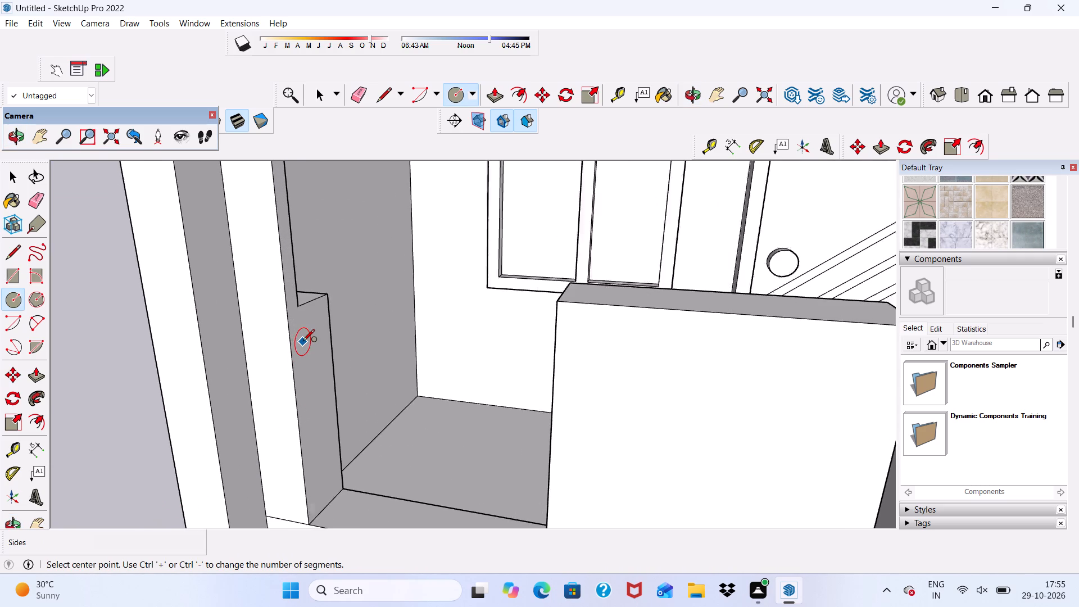
pyautogui.scroll(5, 303, 342)
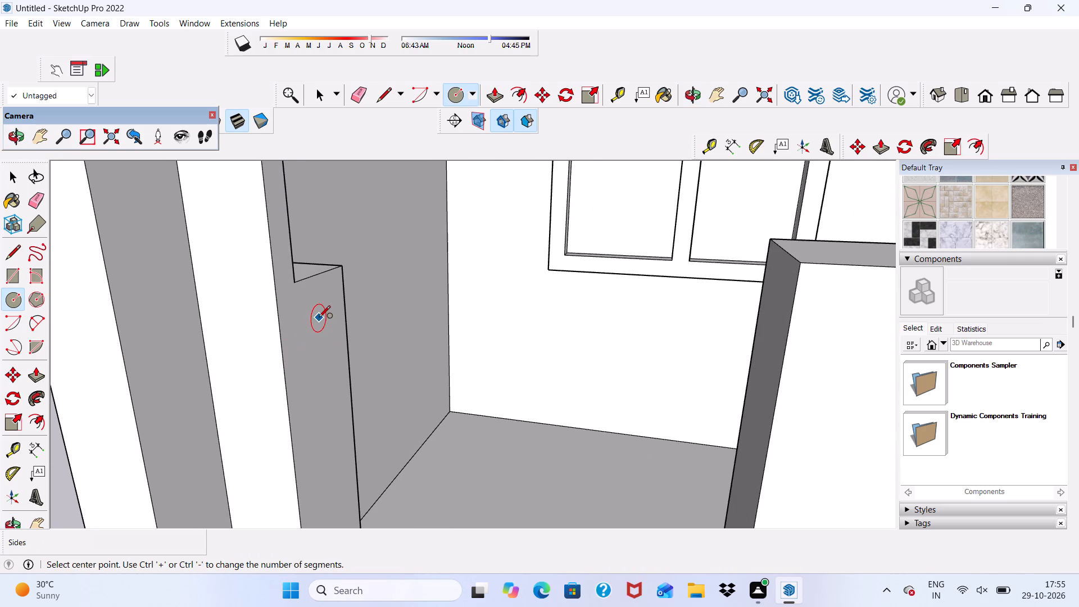
pyautogui.scroll(5, 319, 314)
pyautogui.scroll(-10, 319, 314)
pyautogui.moveTo(396, 358); pyautogui.dragTo(342, 396, button='middle')
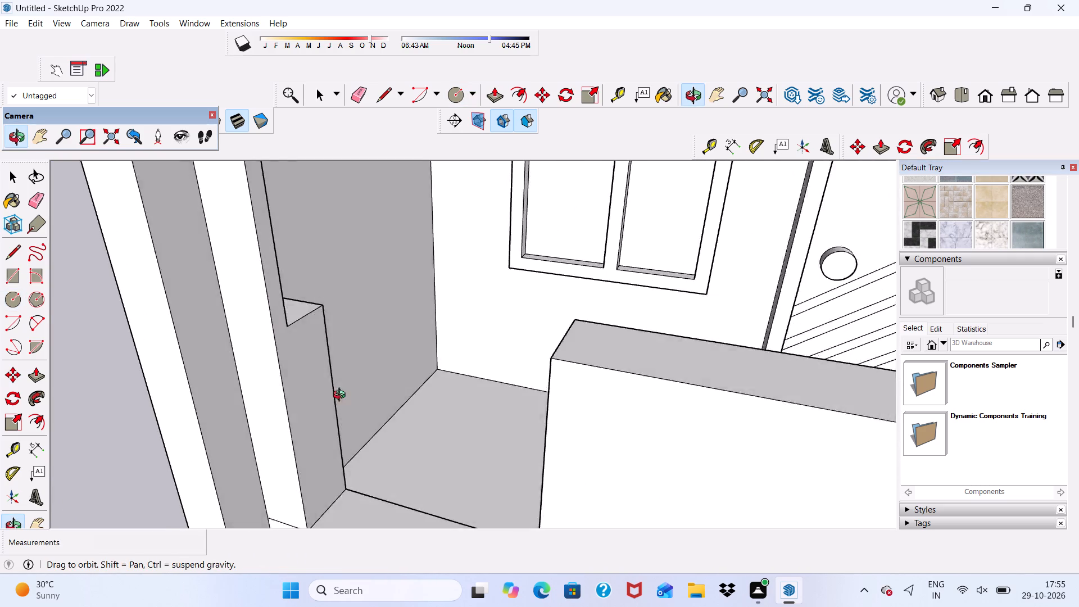
pyautogui.moveTo(342, 396); pyautogui.dragTo(319, 388, button='middle')
pyautogui.scroll(2, 281, 334)
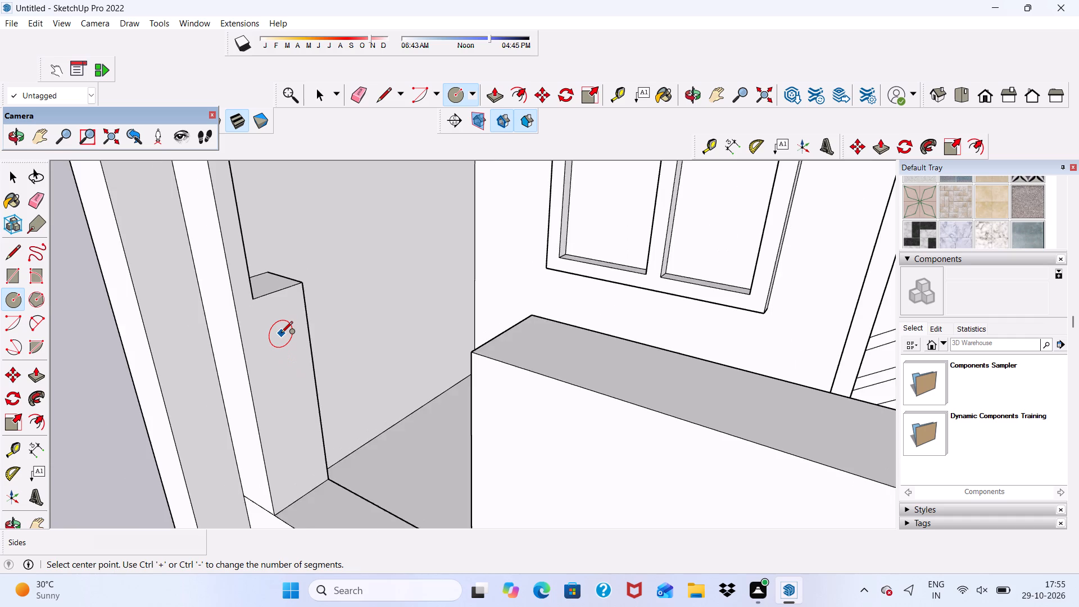
pyautogui.scroll(3, 281, 334)
pyautogui.scroll(-6, 281, 334)
pyautogui.scroll(4, 262, 318)
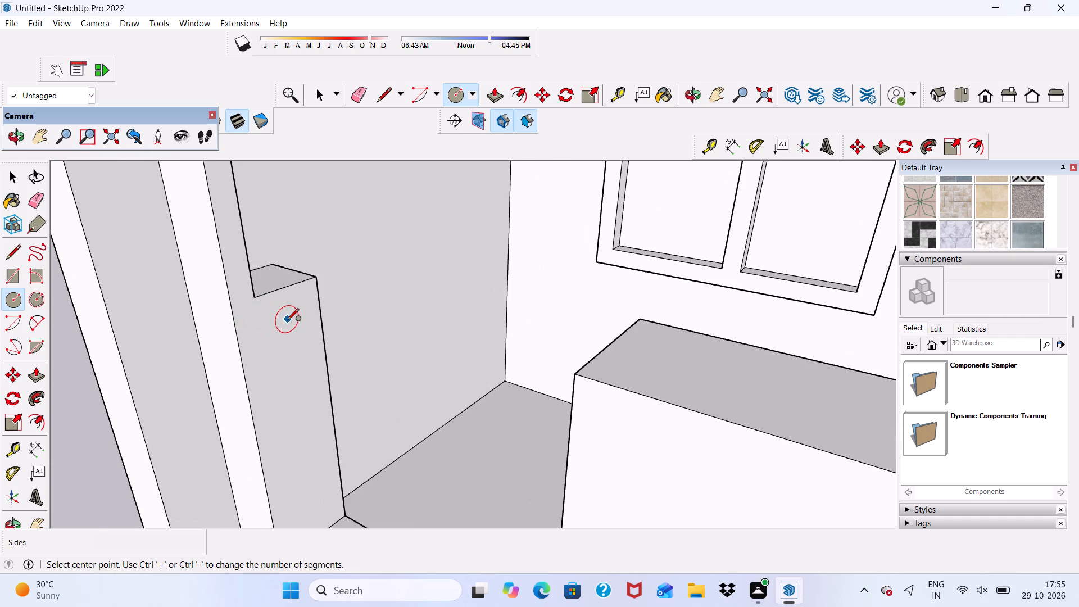
pyautogui.click(287, 325)
pyautogui.scroll(5, 287, 325)
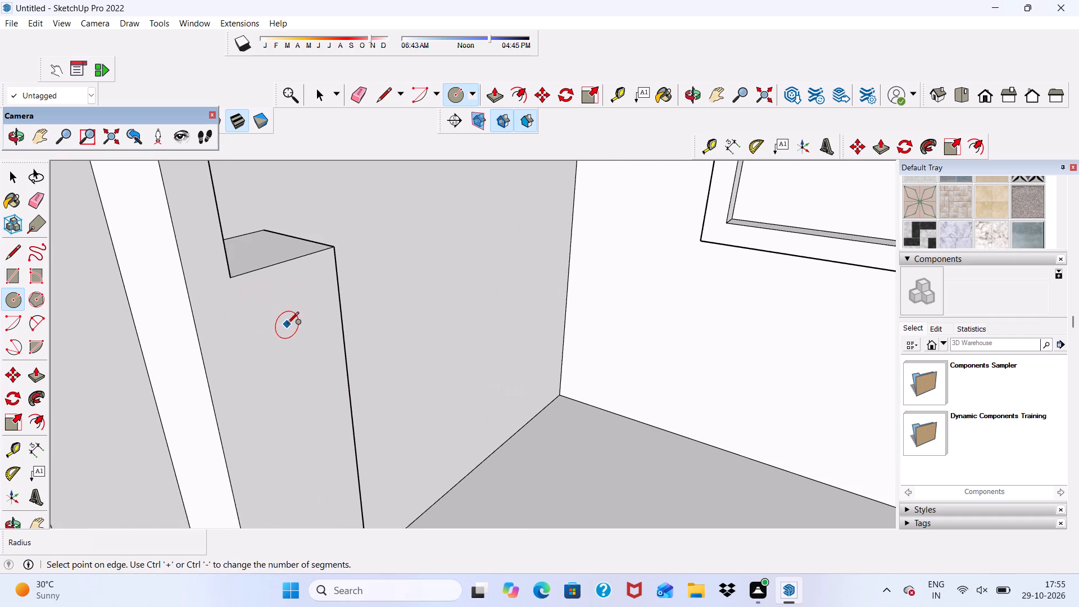
pyautogui.click(268, 342)
pyautogui.scroll(-2, 287, 280)
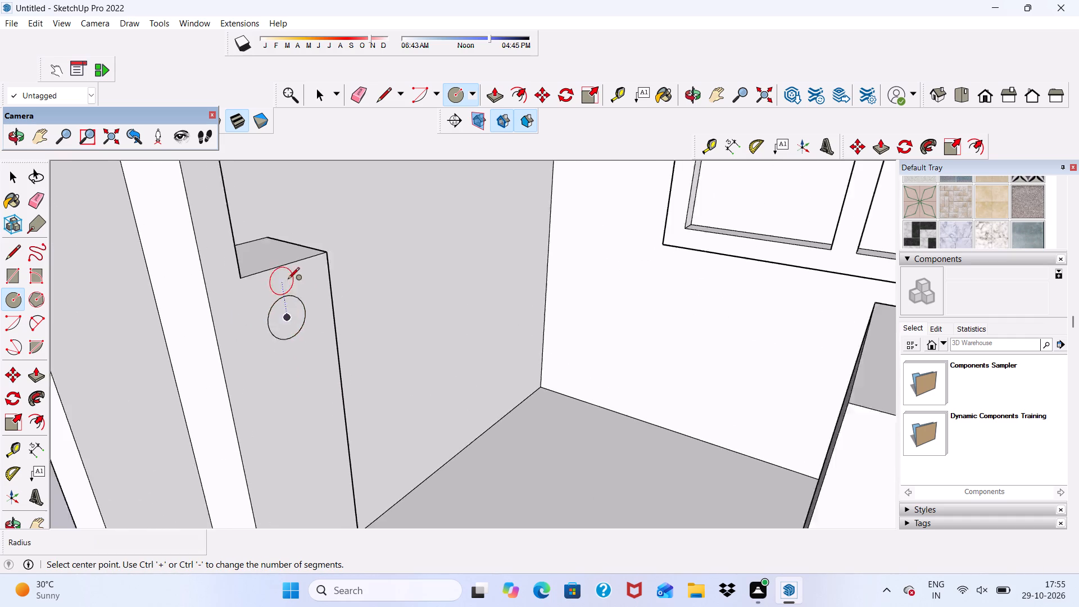
pyautogui.scroll(-10, 288, 280)
# Copy the small circle with its face about 7 1/8" straight down on the parapet stub's side face.
pyautogui.press('space')
pyautogui.scroll(5, 344, 281)
pyautogui.doubleClick(342, 280)
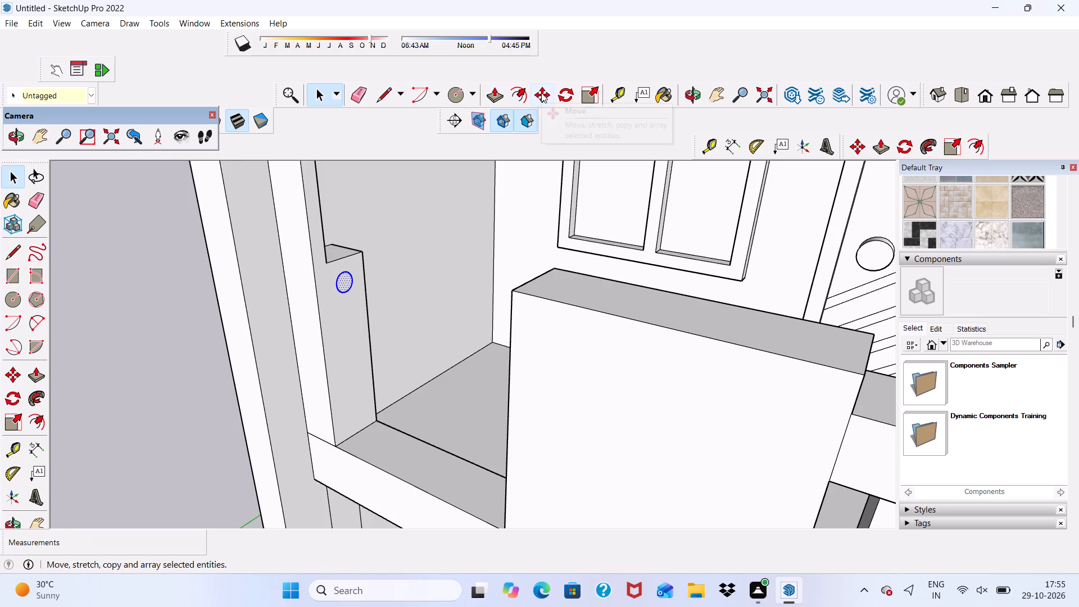
pyautogui.click(541, 93)
pyautogui.click(342, 286)
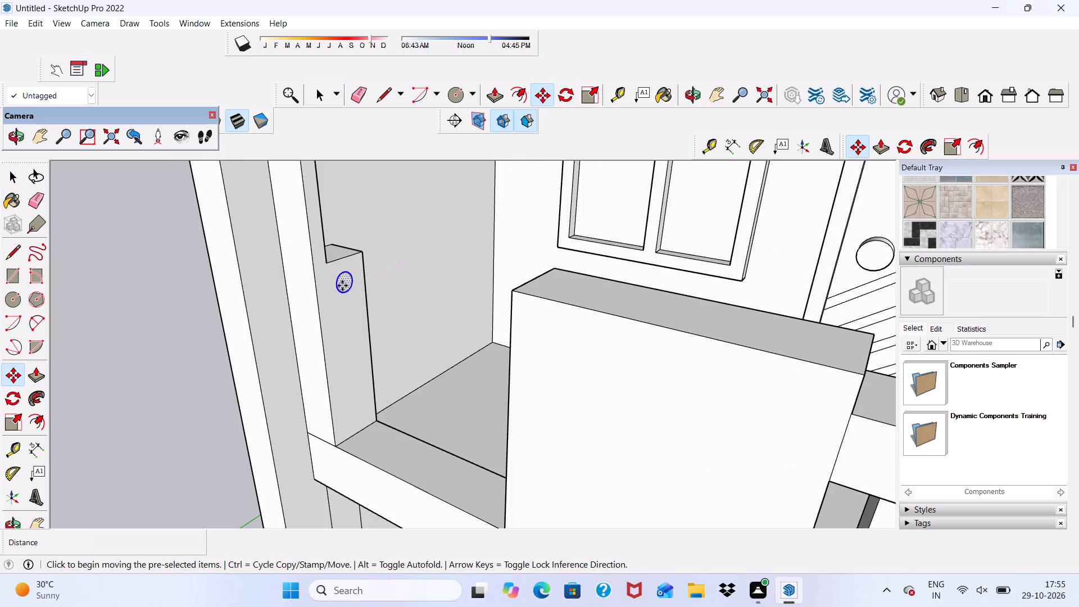
pyautogui.click(347, 316)
pyautogui.scroll(-5, 342, 303)
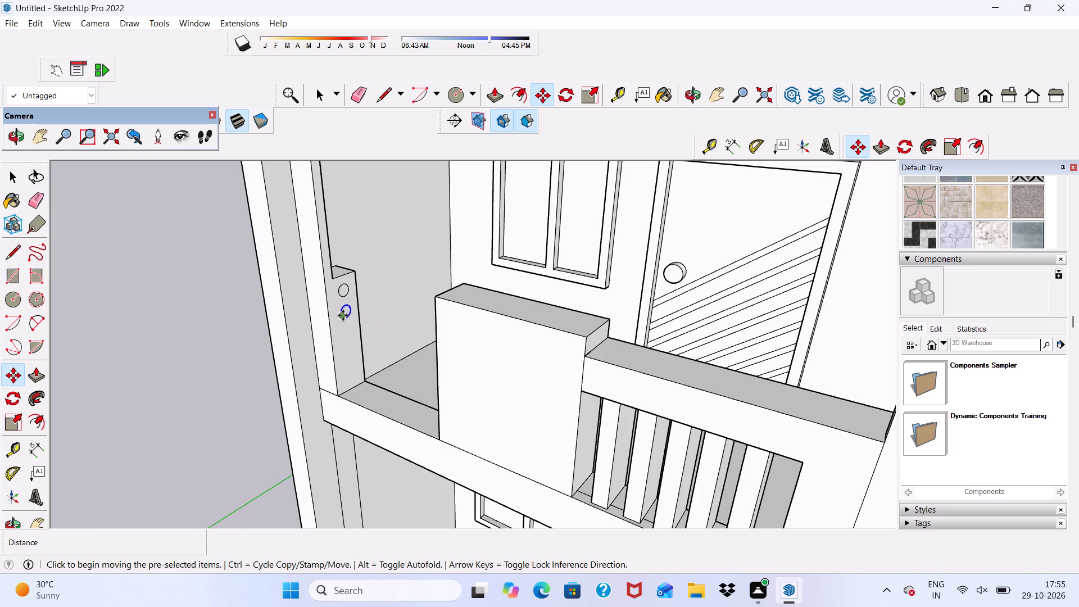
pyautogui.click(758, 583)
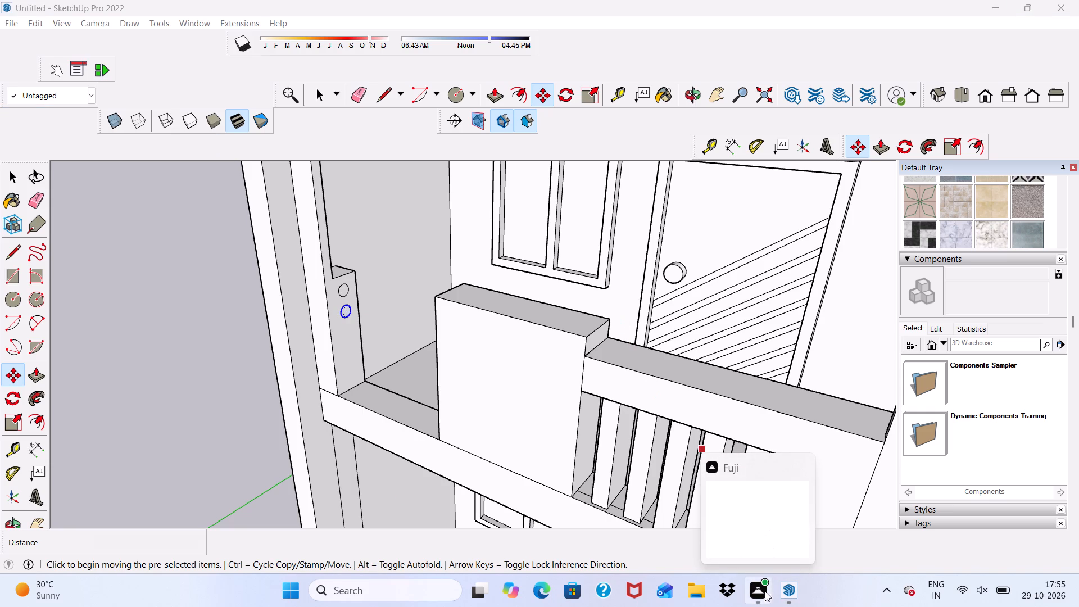
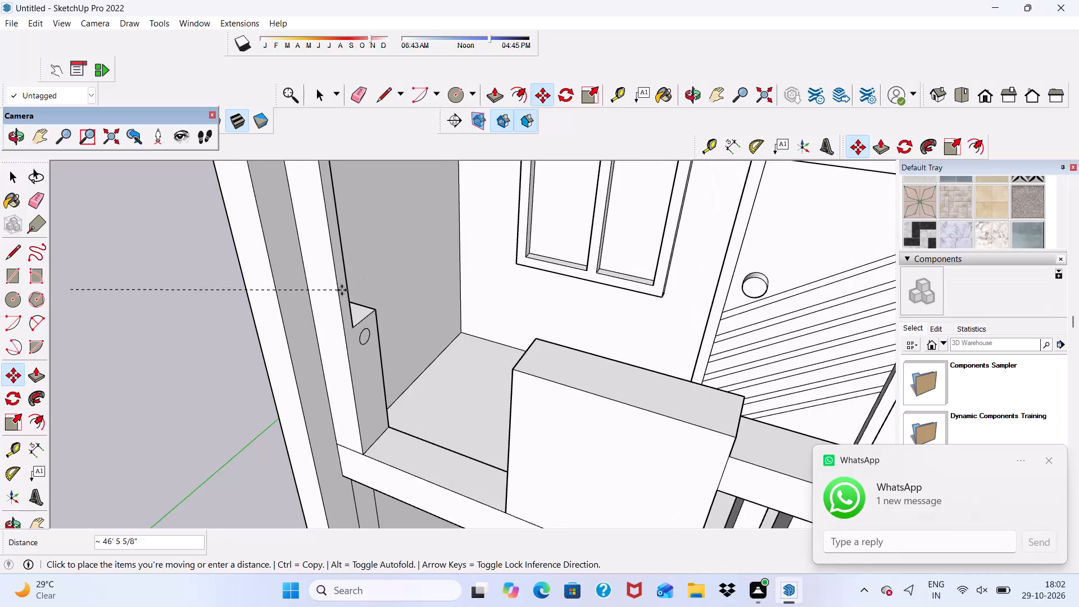
# Copy the lower circle 6" straight down on the parapet stub's side face and array it as four copies (*4).
pyautogui.press('space')
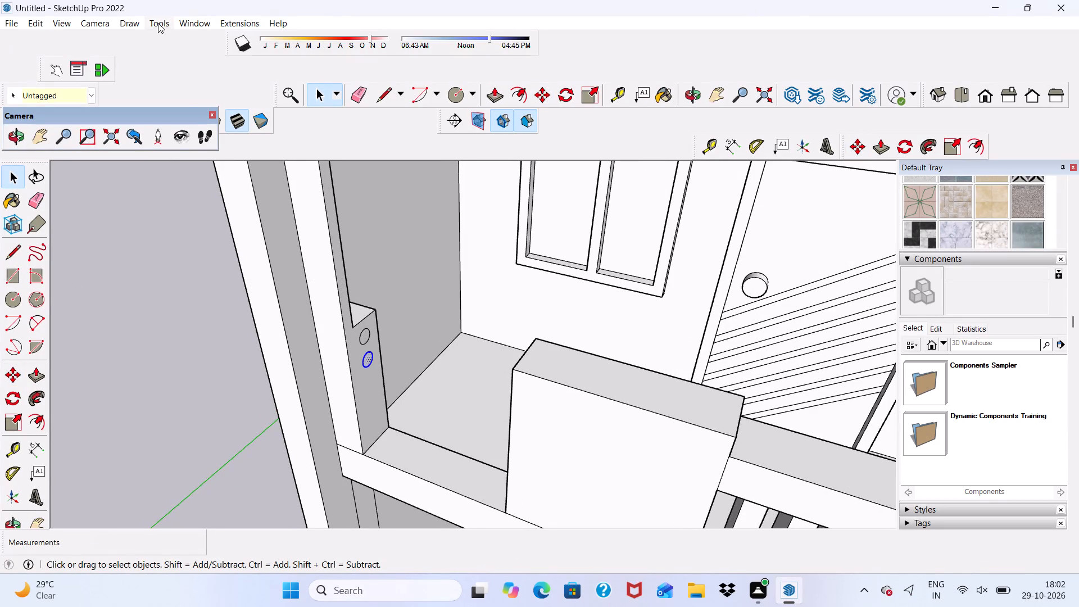
pyautogui.click(543, 92)
pyautogui.scroll(4, 374, 415)
pyautogui.click(364, 333)
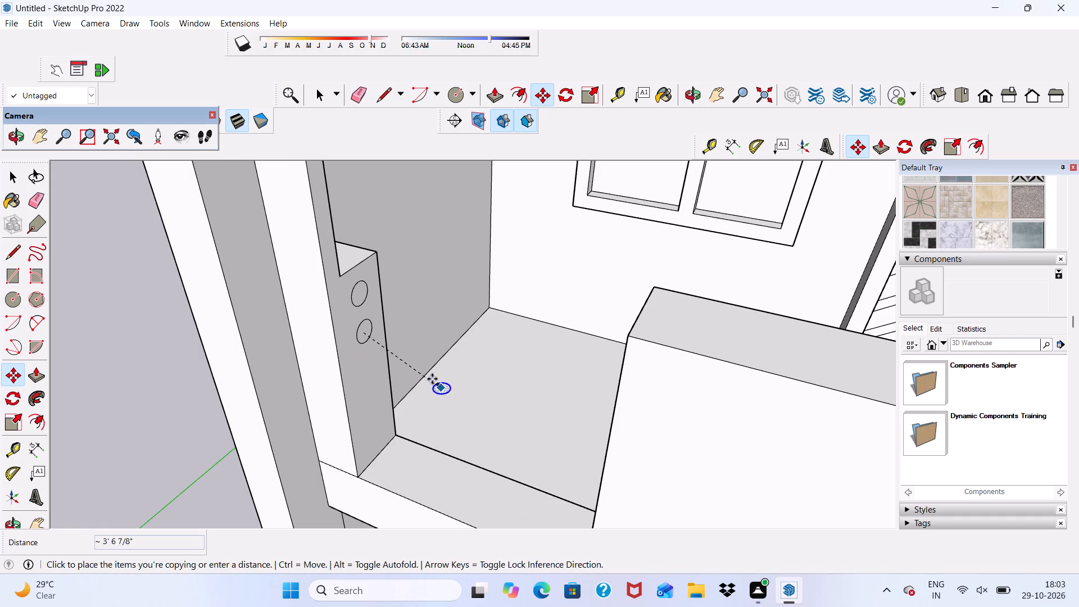
pyautogui.scroll(3, 376, 370)
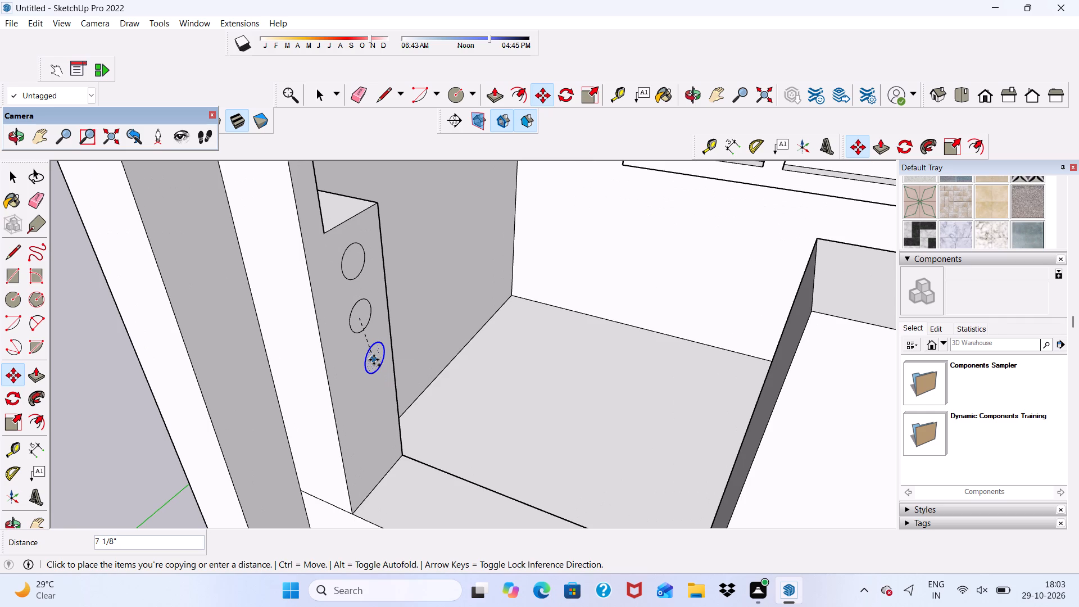
pyautogui.click(370, 360)
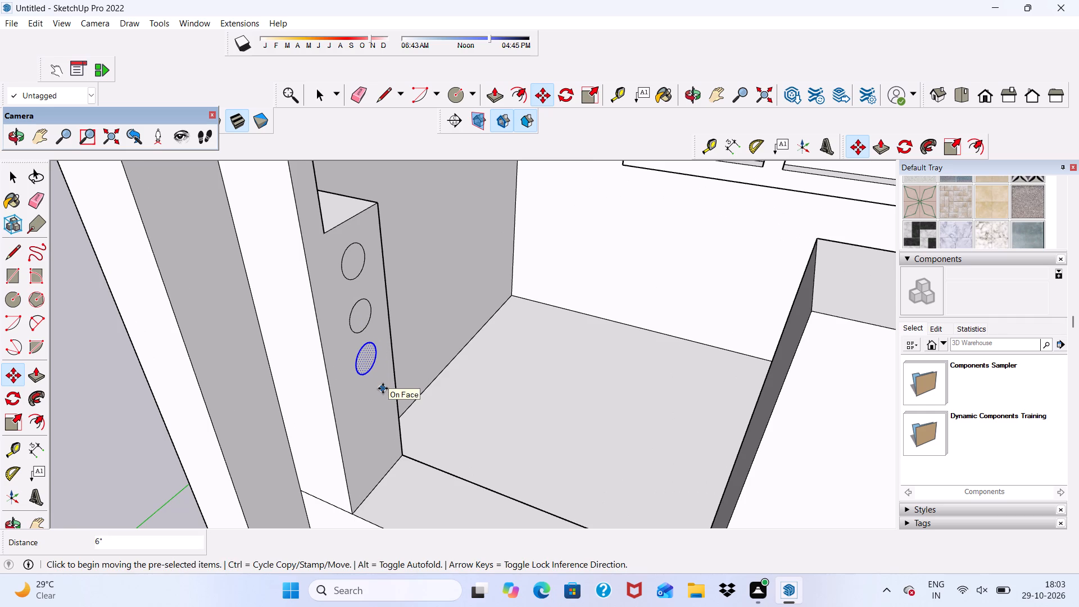
pyautogui.hotkey('shift', '*')
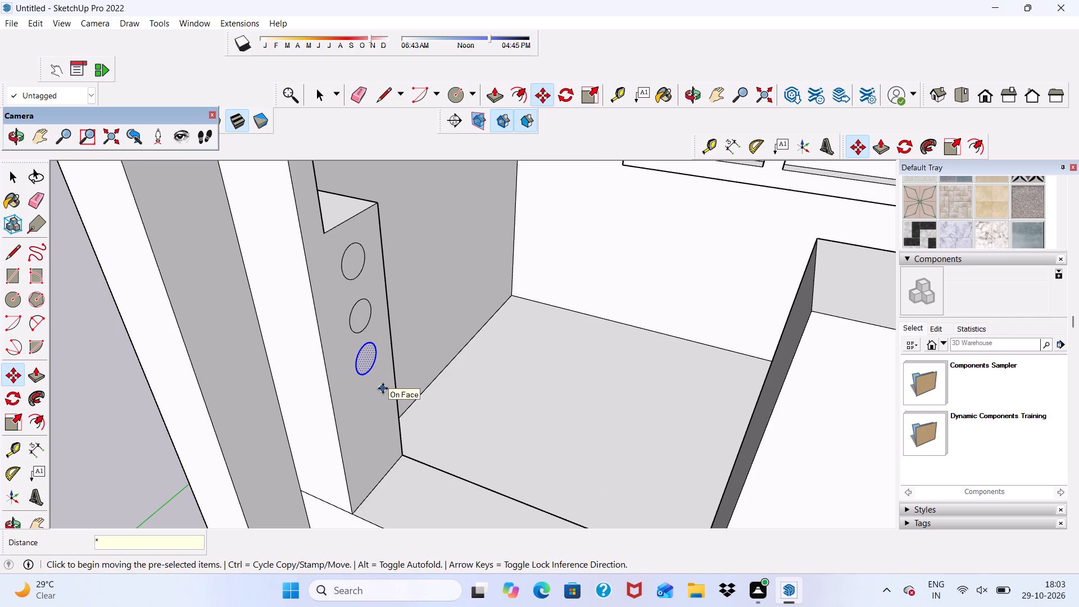
pyautogui.press('5')
pyautogui.press('BackSpace')
pyautogui.press('4')
pyautogui.press('Return')
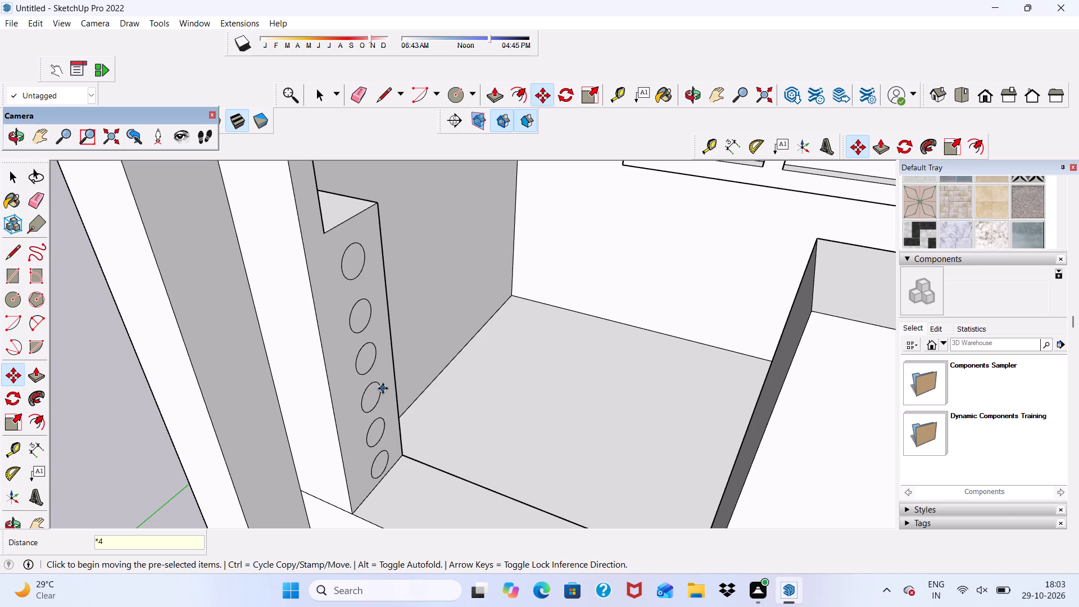
pyautogui.press('space')
# Push/Pull the top two circles on the parapet stub across the opened bay to the taller middle panel, forming round rails.
pyautogui.scroll(-1, 404, 271)
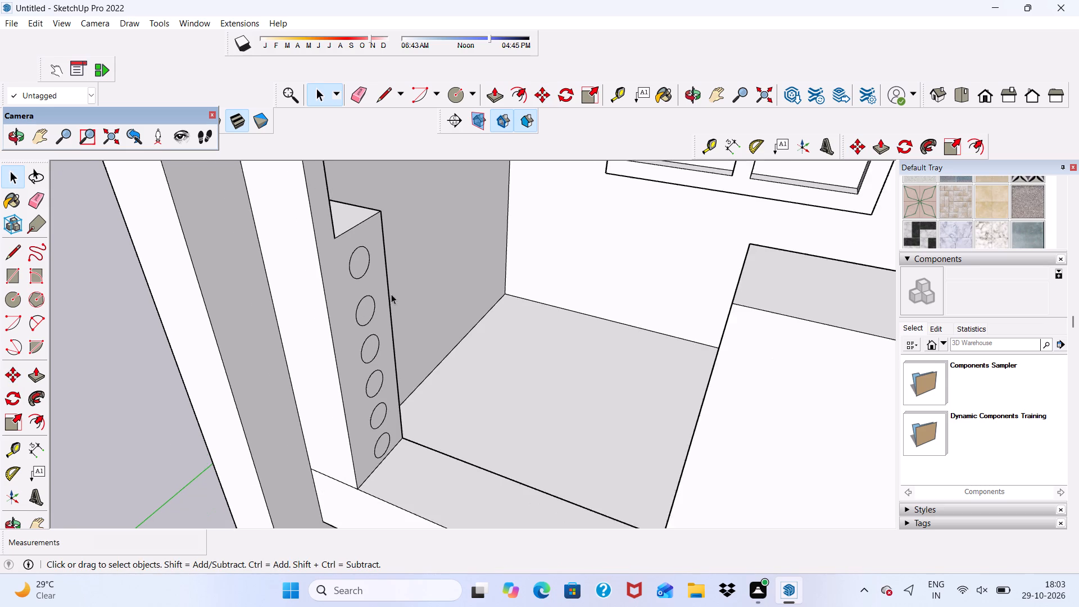
pyautogui.scroll(-3, 391, 294)
pyautogui.moveTo(334, 327); pyautogui.dragTo(313, 257, button='middle')
pyautogui.click(495, 94)
pyautogui.scroll(3, 379, 253)
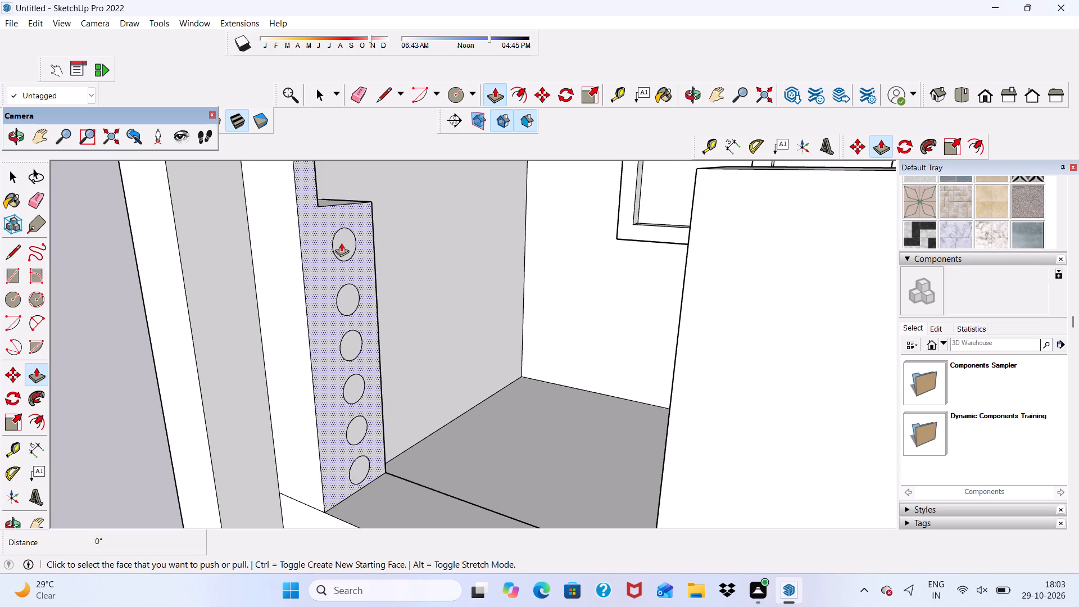
pyautogui.click(341, 243)
pyautogui.scroll(-4, 518, 247)
pyautogui.moveTo(581, 251); pyautogui.dragTo(718, 251, button='middle')
pyautogui.click(691, 238)
pyautogui.moveTo(691, 238); pyautogui.dragTo(606, 246, button='middle')
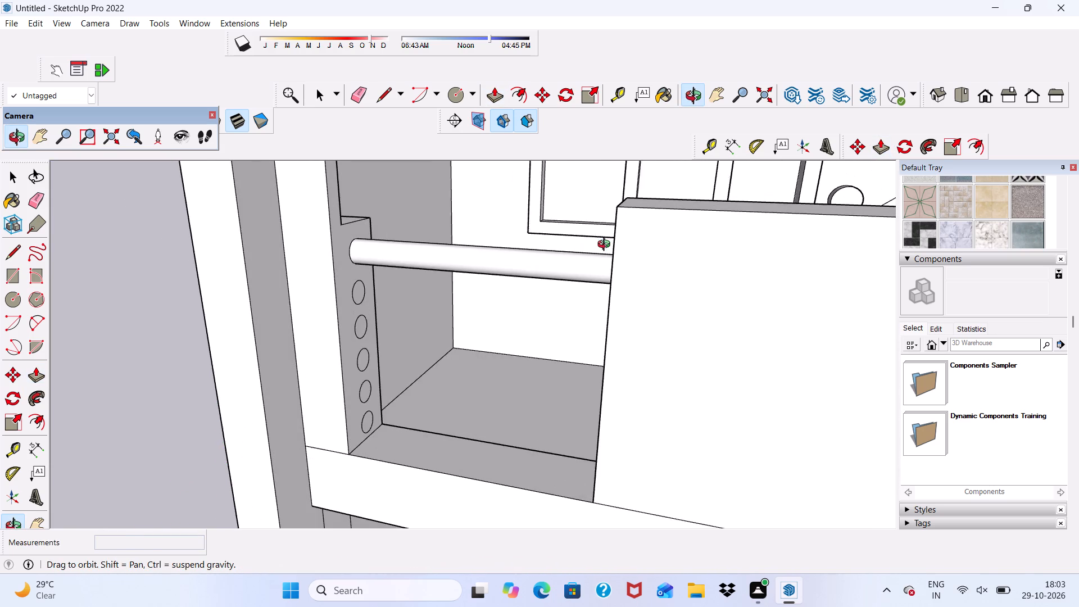
pyautogui.moveTo(606, 246); pyautogui.dragTo(606, 246, button='middle')
pyautogui.scroll(5, 371, 282)
pyautogui.click(345, 297)
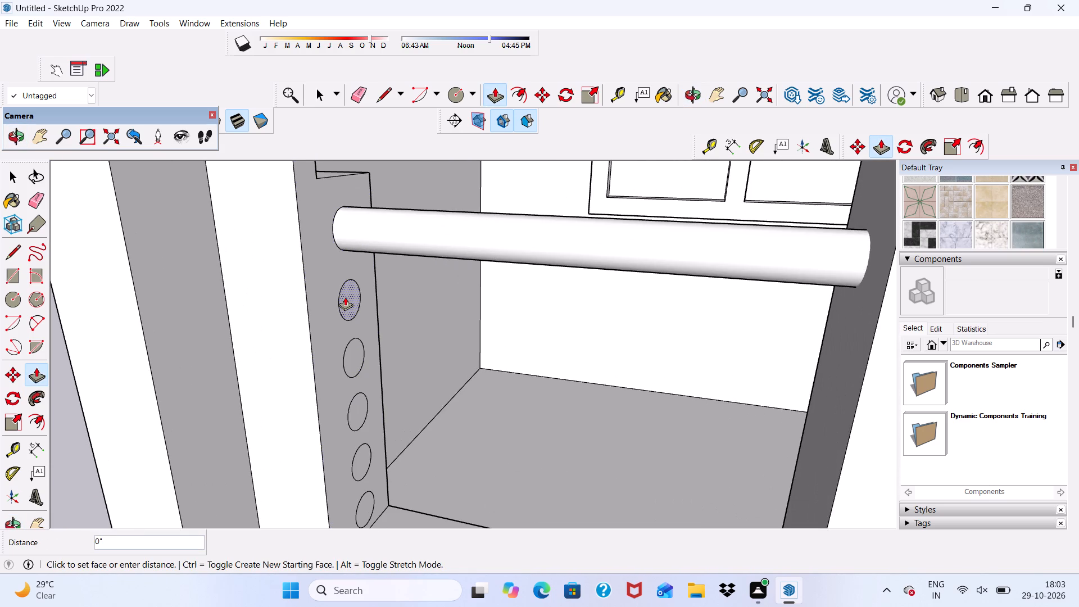
pyautogui.scroll(-3, 483, 277)
pyautogui.click(700, 306)
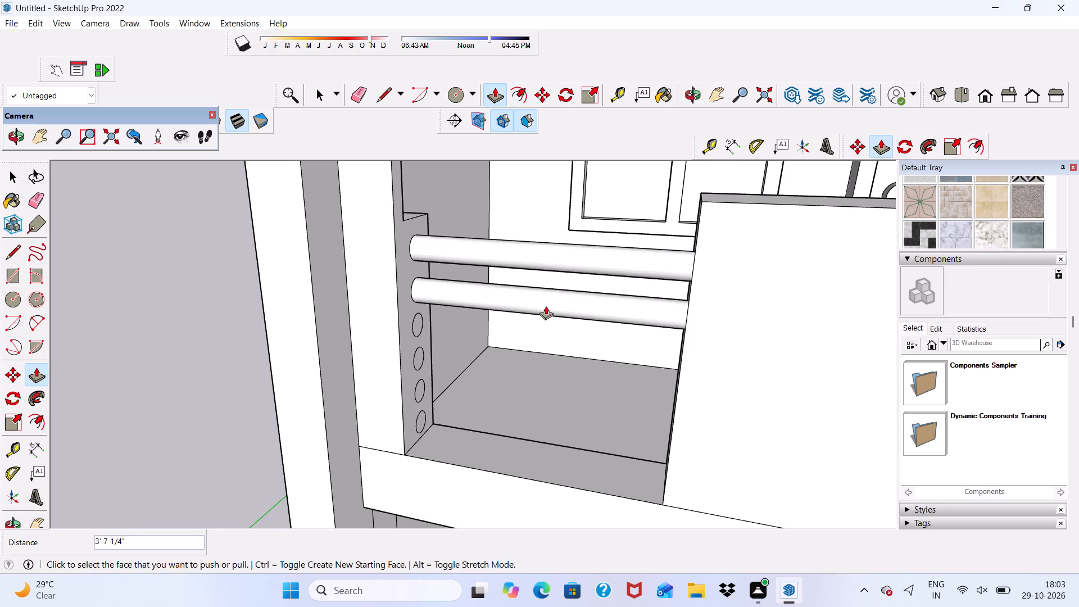
# Push/Pull the third and fourth circles from the top about 3' 9 1/16" each across the bay into the middle panel.
pyautogui.scroll(5, 468, 316)
pyautogui.scroll(-1, 406, 329)
pyautogui.click(406, 329)
pyautogui.scroll(-4, 611, 318)
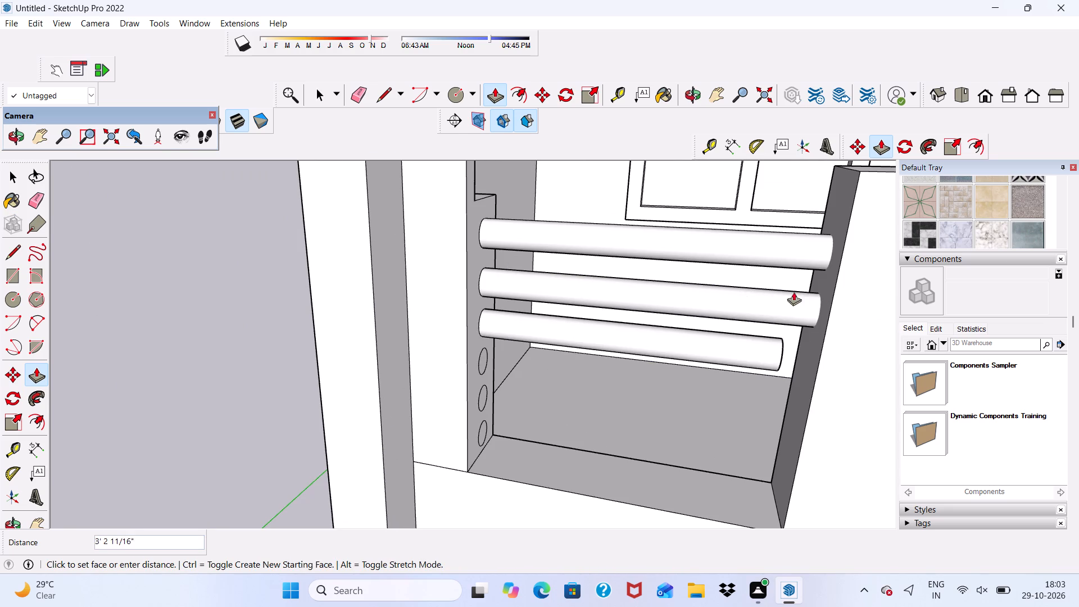
pyautogui.click(841, 319)
pyautogui.scroll(-5, 503, 237)
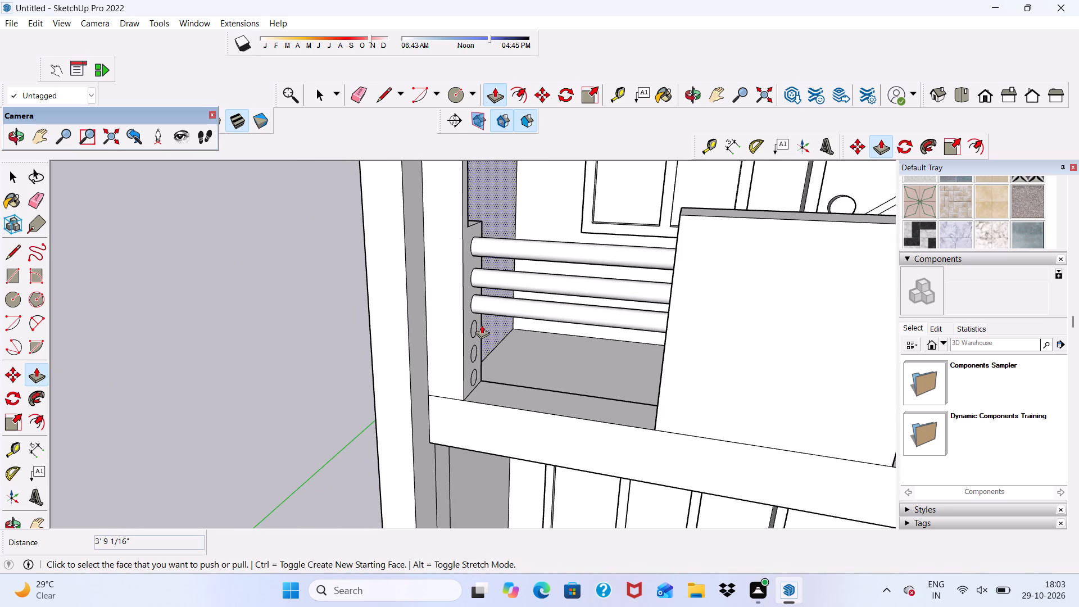
pyautogui.scroll(9, 482, 325)
pyautogui.click(469, 330)
pyautogui.scroll(-4, 595, 320)
pyautogui.scroll(-2, 468, 236)
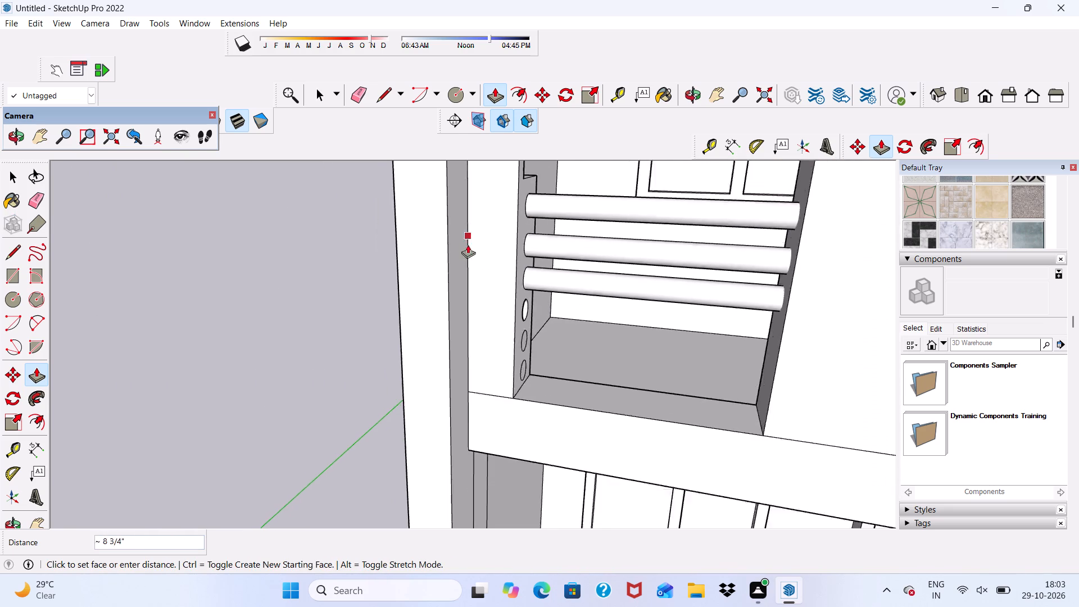
pyautogui.scroll(-3, 468, 244)
pyautogui.click(715, 296)
# Push/Pull the two lowest circles across the bay to the middle panel, about 3' 8 13/16" and 3' 8 1/8" long.
pyautogui.scroll(2, 479, 317)
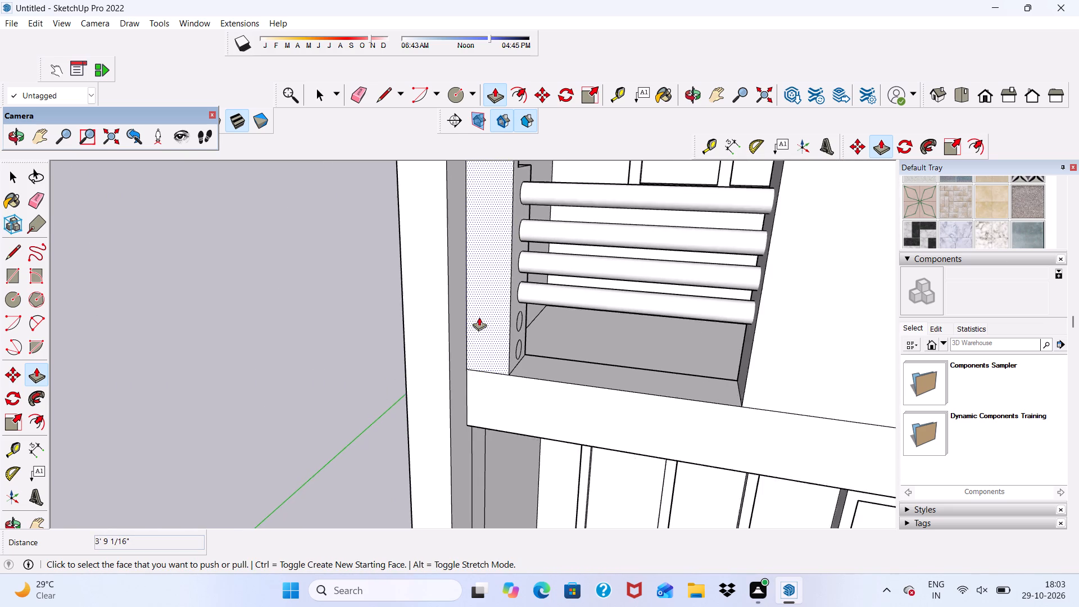
pyautogui.scroll(2, 479, 317)
pyautogui.scroll(9, 552, 329)
pyautogui.click(469, 318)
pyautogui.scroll(-6, 548, 314)
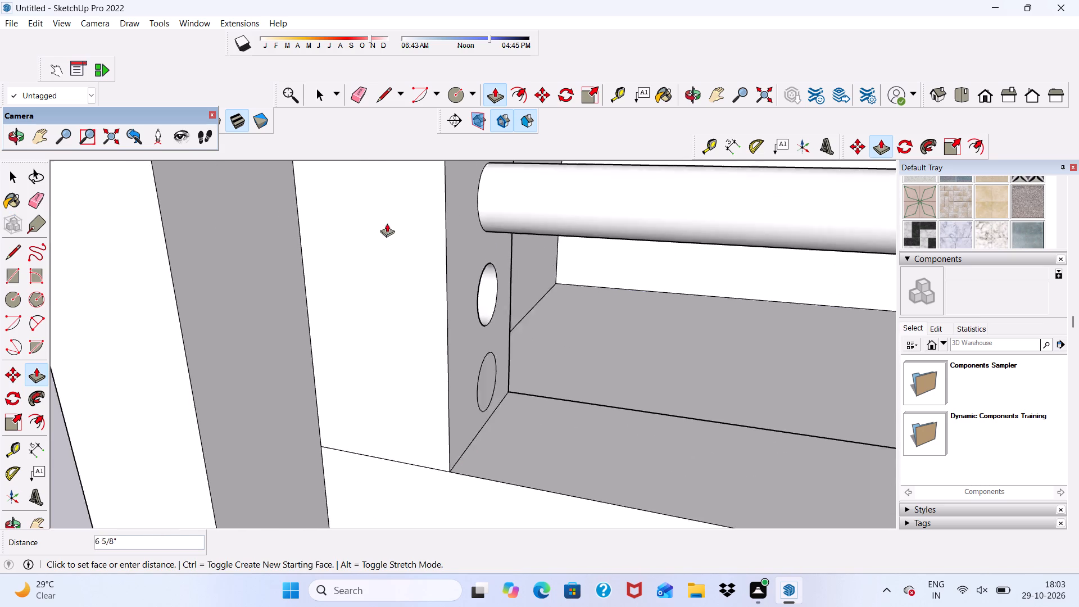
pyautogui.scroll(-11, 387, 223)
pyautogui.click(752, 271)
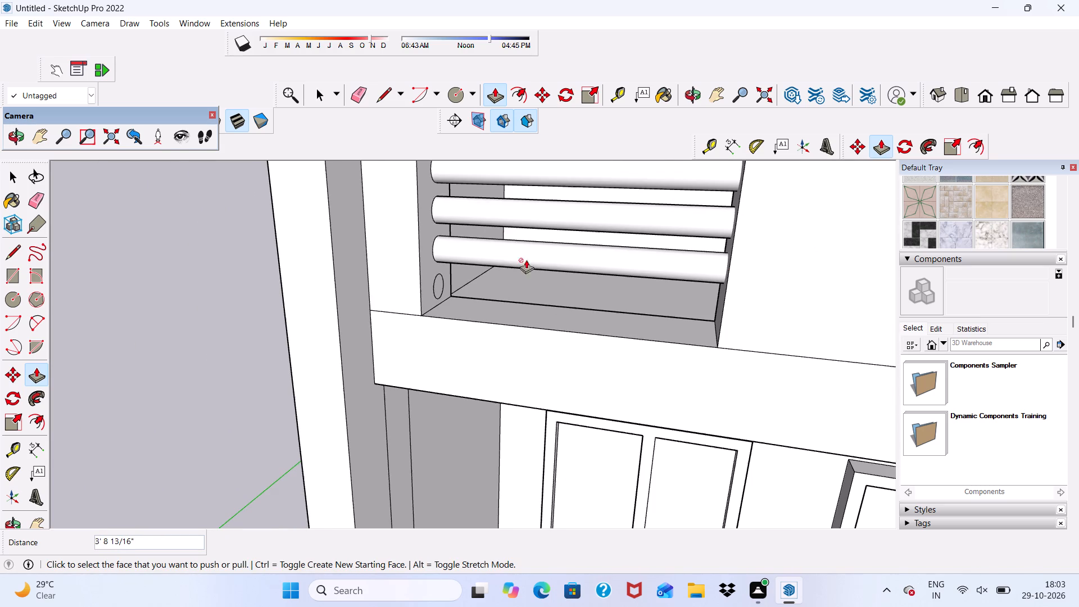
pyautogui.scroll(8, 455, 273)
pyautogui.click(427, 295)
pyautogui.scroll(-5, 466, 302)
pyautogui.scroll(-5, 438, 225)
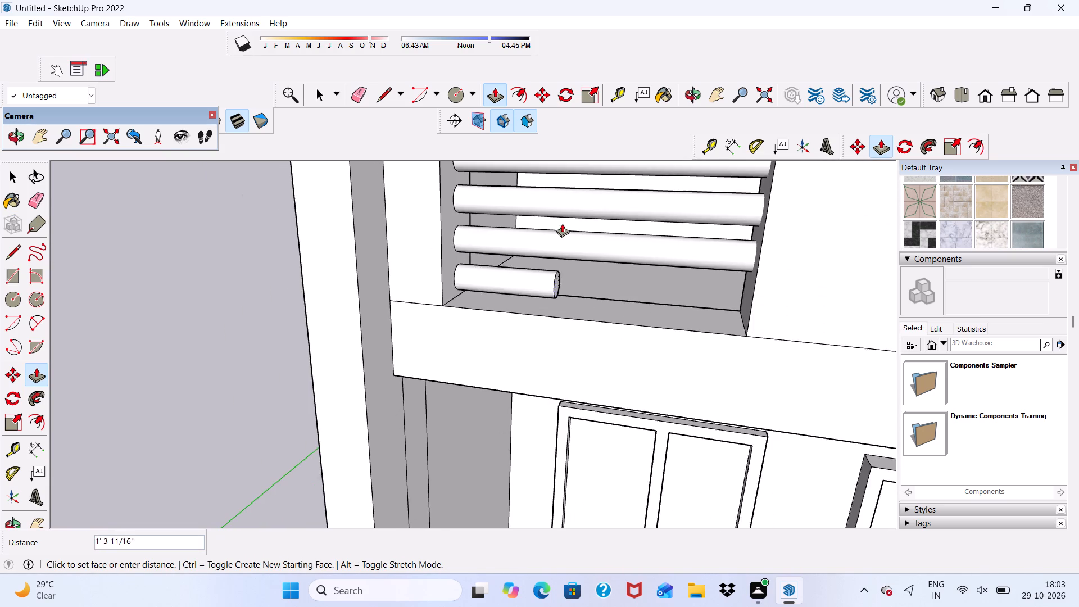
pyautogui.scroll(-2, 562, 223)
pyautogui.click(723, 267)
# Examine the balcony rails and the ground-floor front with its plain parapet from several distances.
pyautogui.scroll(-5, 571, 221)
pyautogui.moveTo(529, 243); pyautogui.dragTo(620, 245, button='middle')
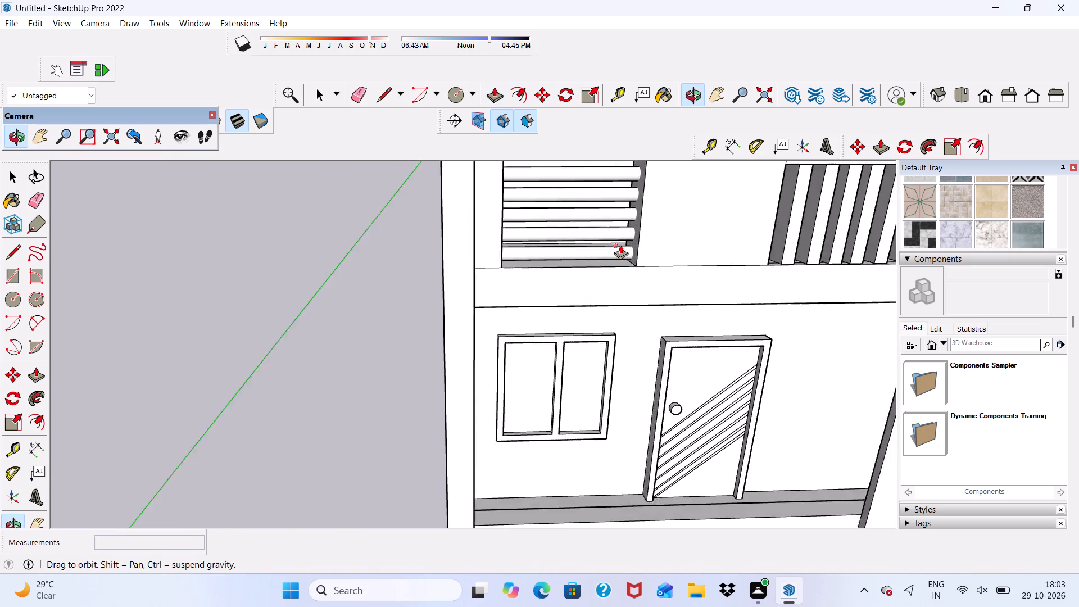
pyautogui.scroll(1, 620, 245)
pyautogui.scroll(-6, 509, 275)
pyautogui.moveTo(511, 318); pyautogui.dragTo(534, 290, button='middle')
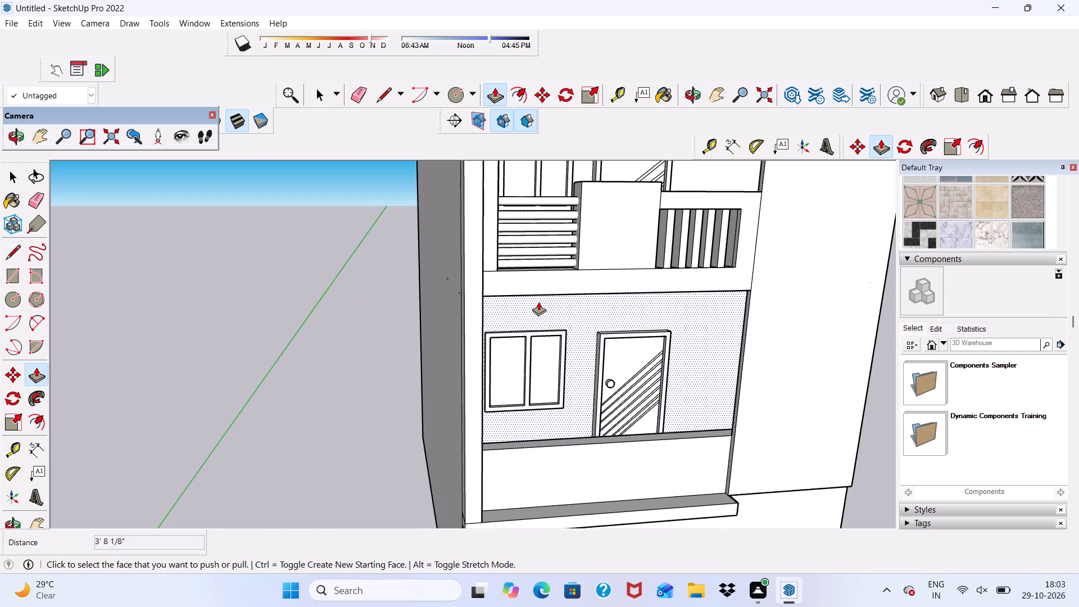
pyautogui.press('space')
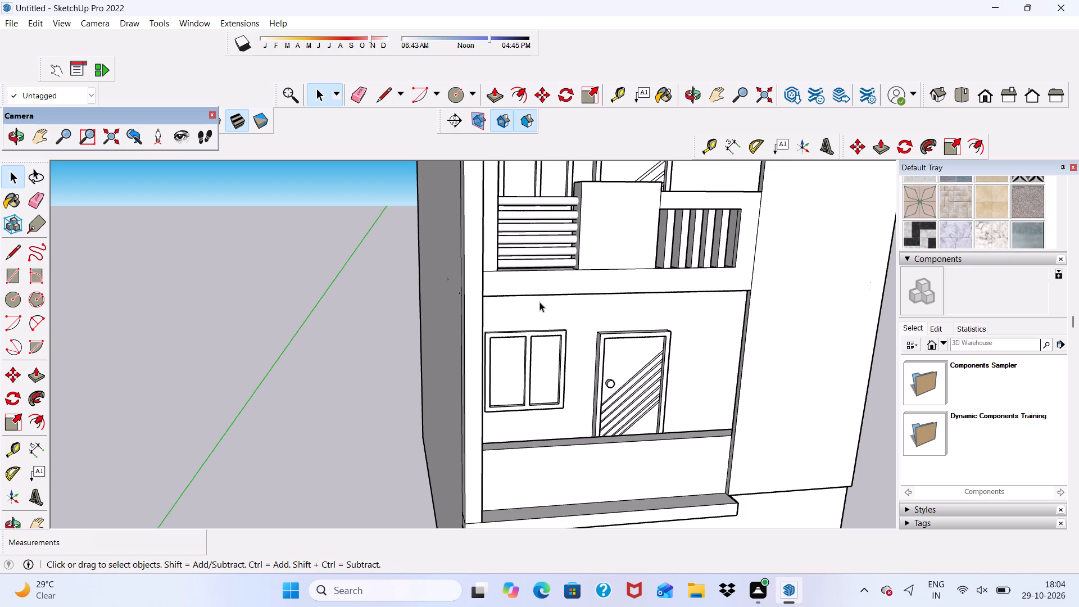
pyautogui.scroll(-4, 822, 215)
pyautogui.moveTo(691, 343); pyautogui.dragTo(613, 355, button='middle')
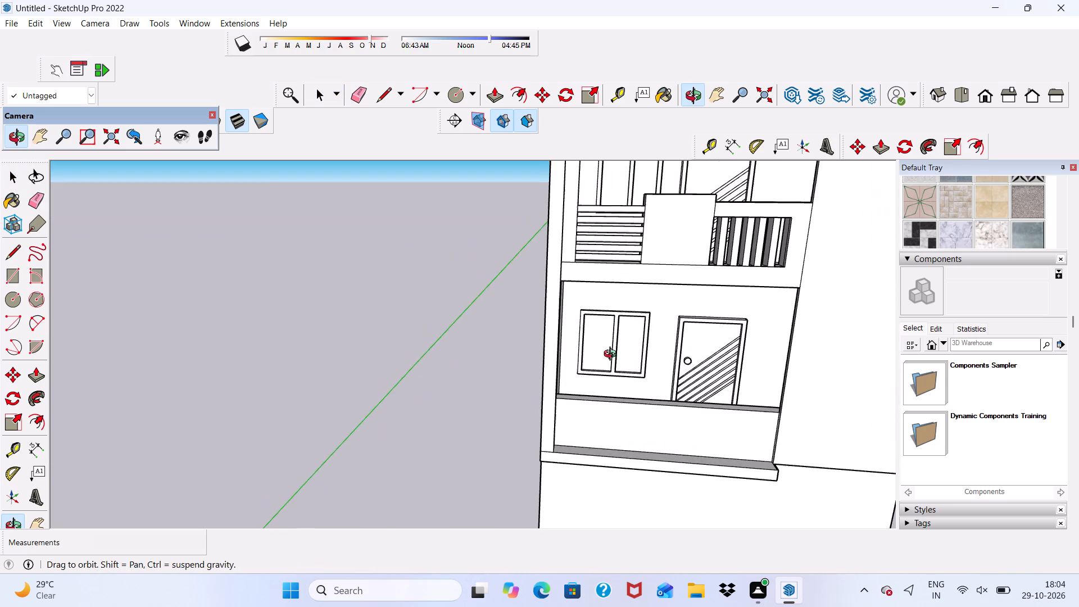
pyautogui.moveTo(613, 355); pyautogui.dragTo(612, 356, button='middle')
pyautogui.scroll(-5, 608, 356)
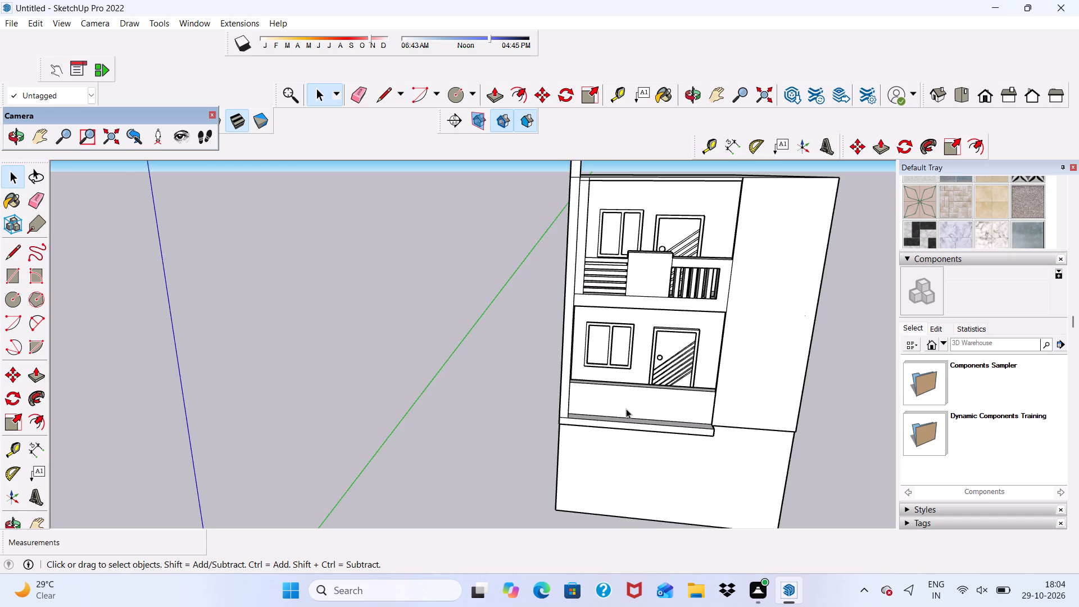
pyautogui.scroll(10, 626, 409)
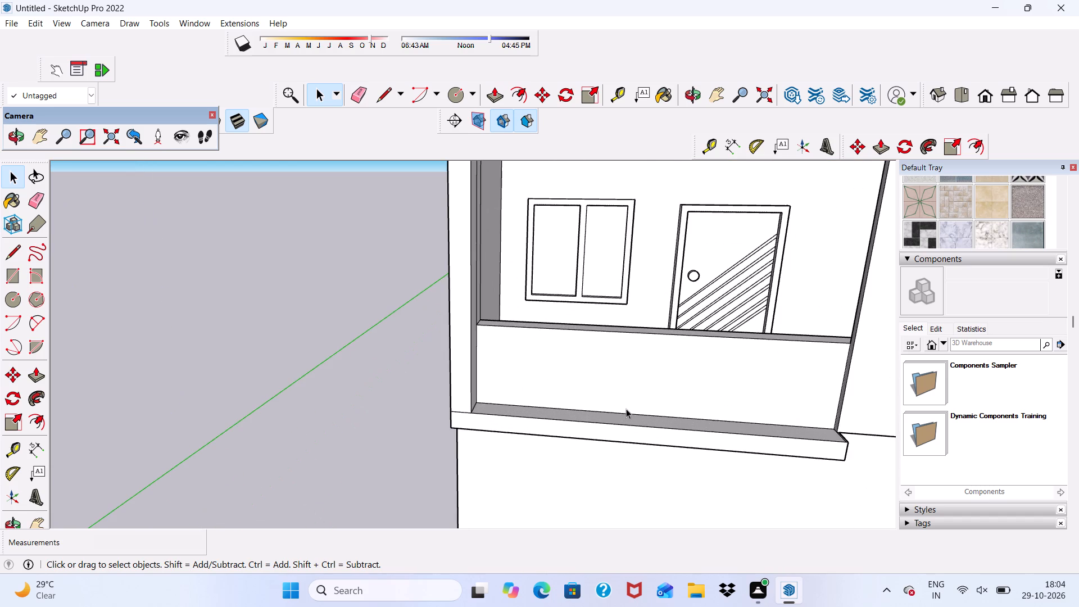
pyautogui.scroll(2, 626, 409)
pyautogui.scroll(-5, 561, 377)
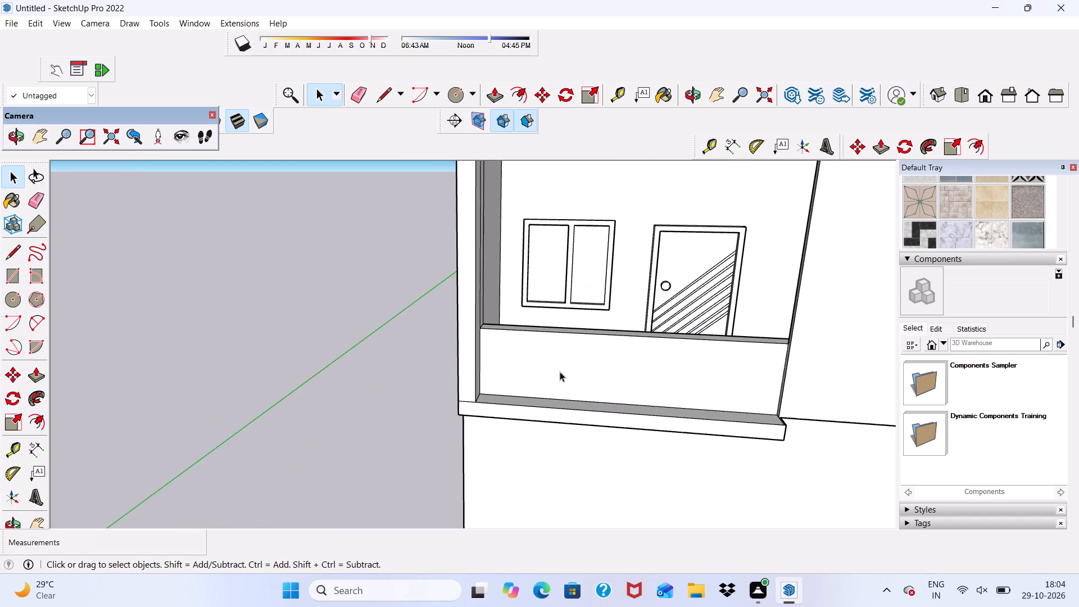
pyautogui.scroll(-3, 503, 293)
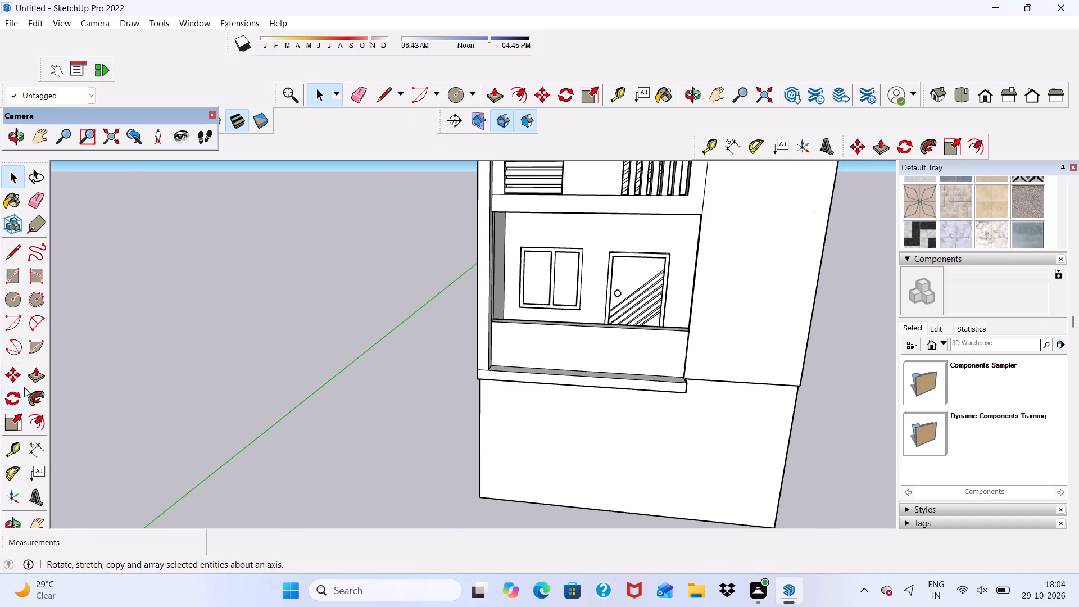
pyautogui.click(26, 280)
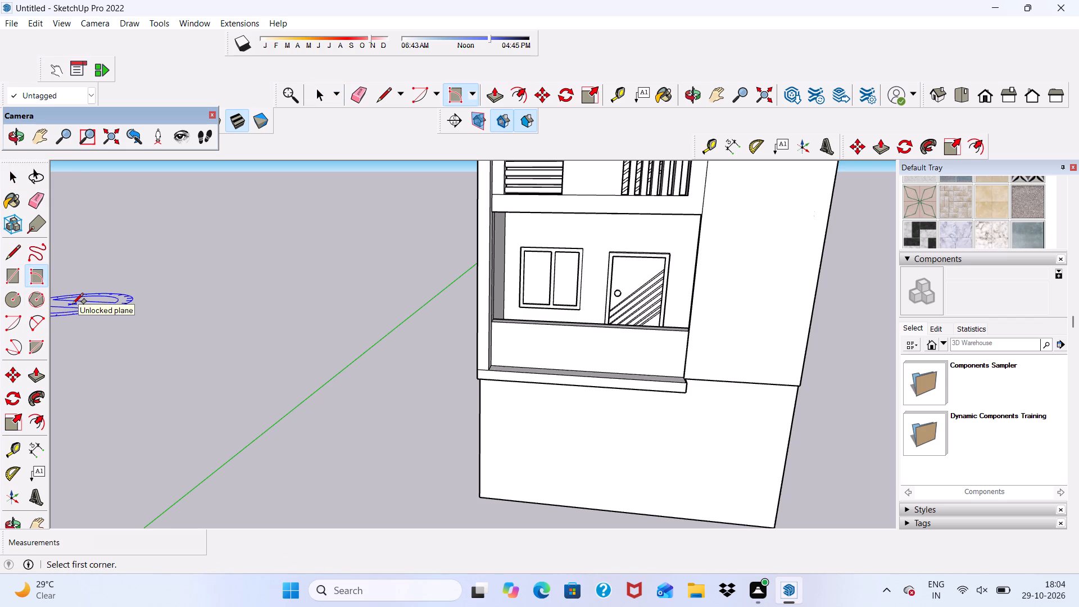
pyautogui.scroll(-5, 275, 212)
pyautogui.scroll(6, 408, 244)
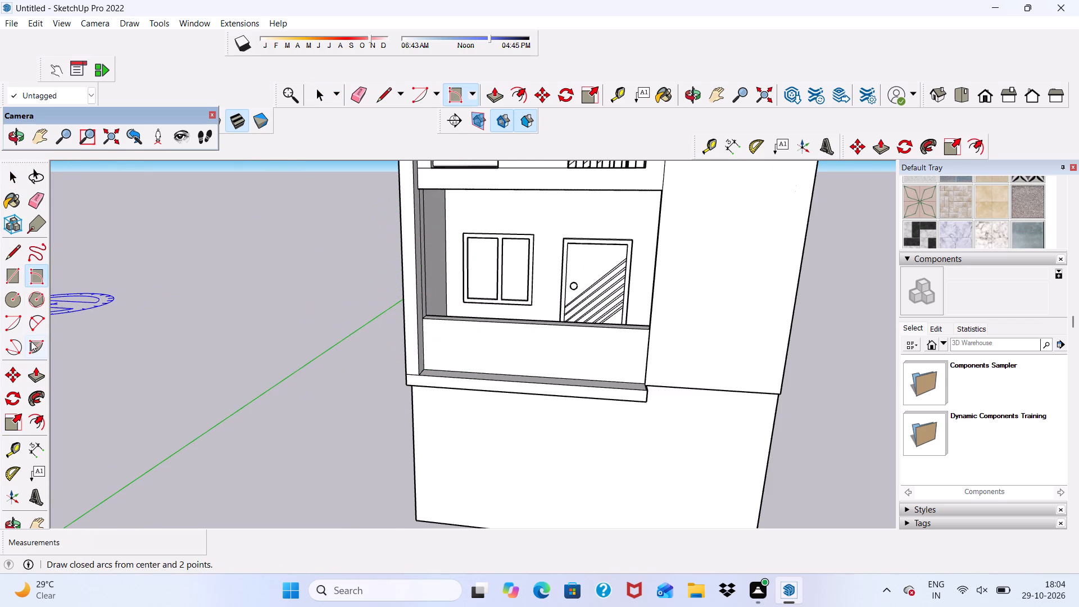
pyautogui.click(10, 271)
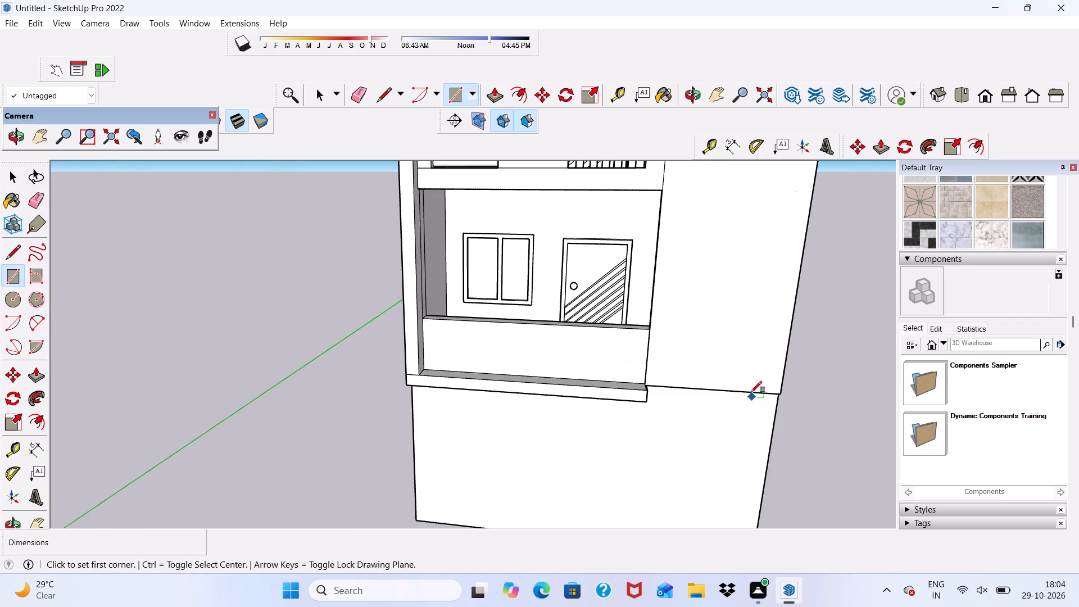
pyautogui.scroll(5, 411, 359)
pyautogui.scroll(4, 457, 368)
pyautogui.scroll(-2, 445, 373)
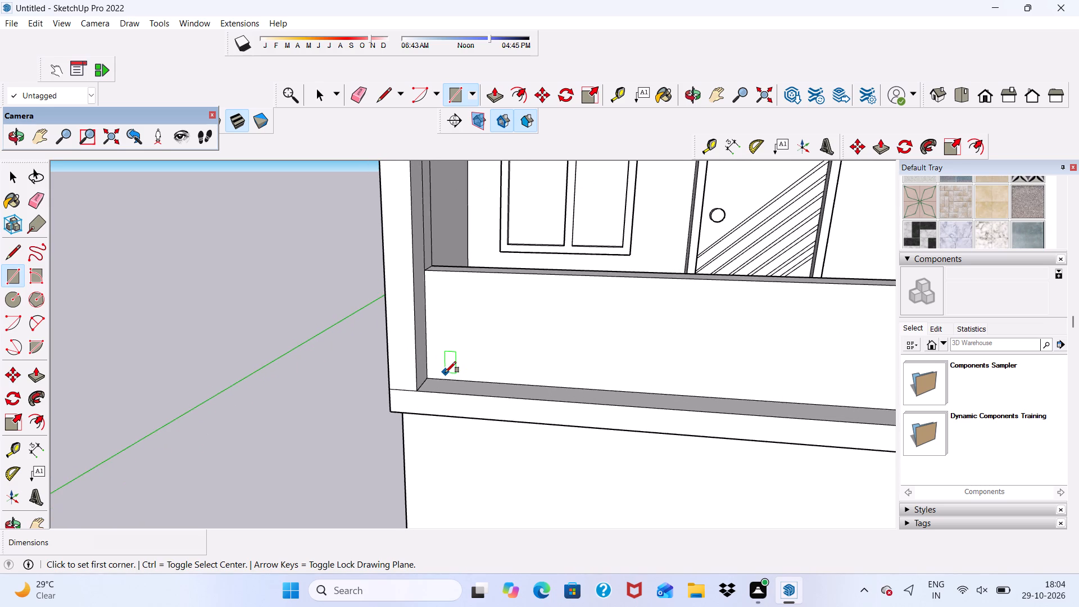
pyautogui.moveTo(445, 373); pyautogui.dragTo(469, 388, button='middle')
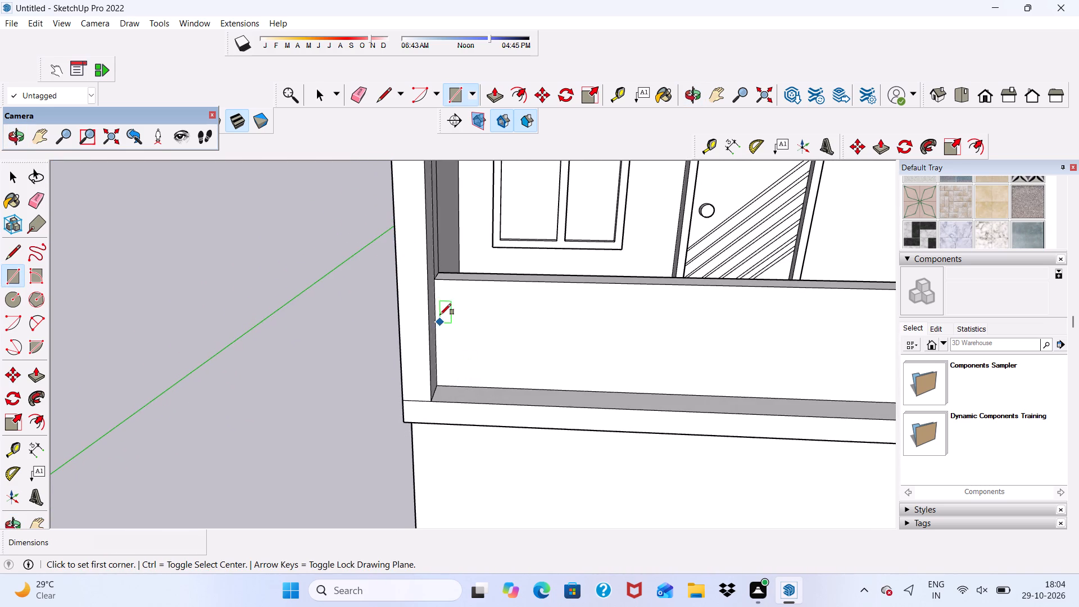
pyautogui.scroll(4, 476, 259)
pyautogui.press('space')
# Push/Pull the top face of the ground-floor parapet up by 1'.
pyautogui.scroll(-1, 478, 262)
pyautogui.scroll(1, 478, 264)
pyautogui.moveTo(478, 264); pyautogui.dragTo(488, 332, button='middle')
pyautogui.scroll(2, 477, 361)
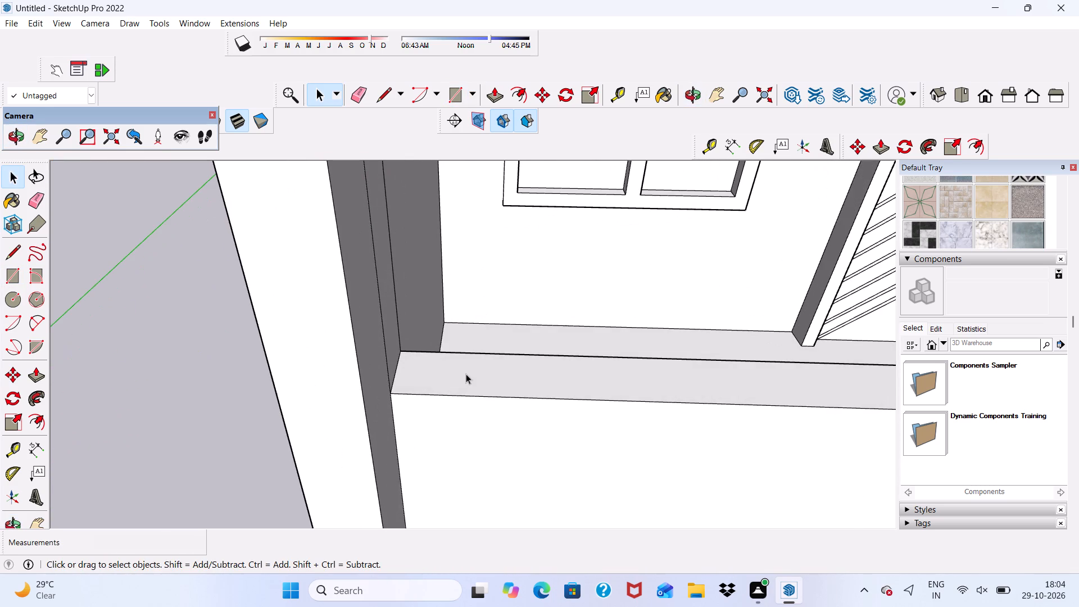
pyautogui.click(466, 374)
pyautogui.click(497, 94)
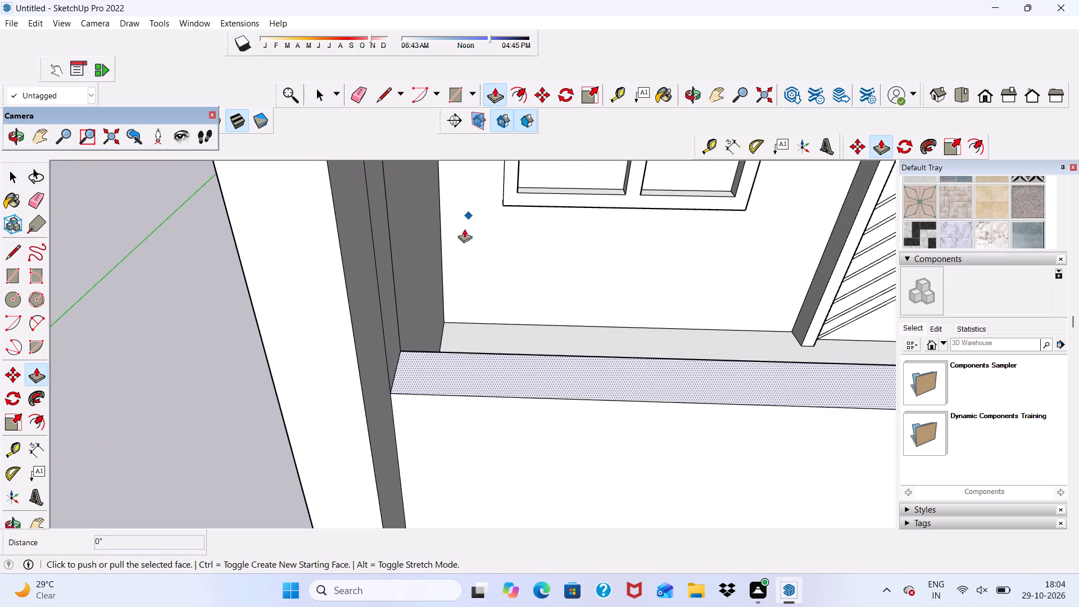
pyautogui.click(423, 377)
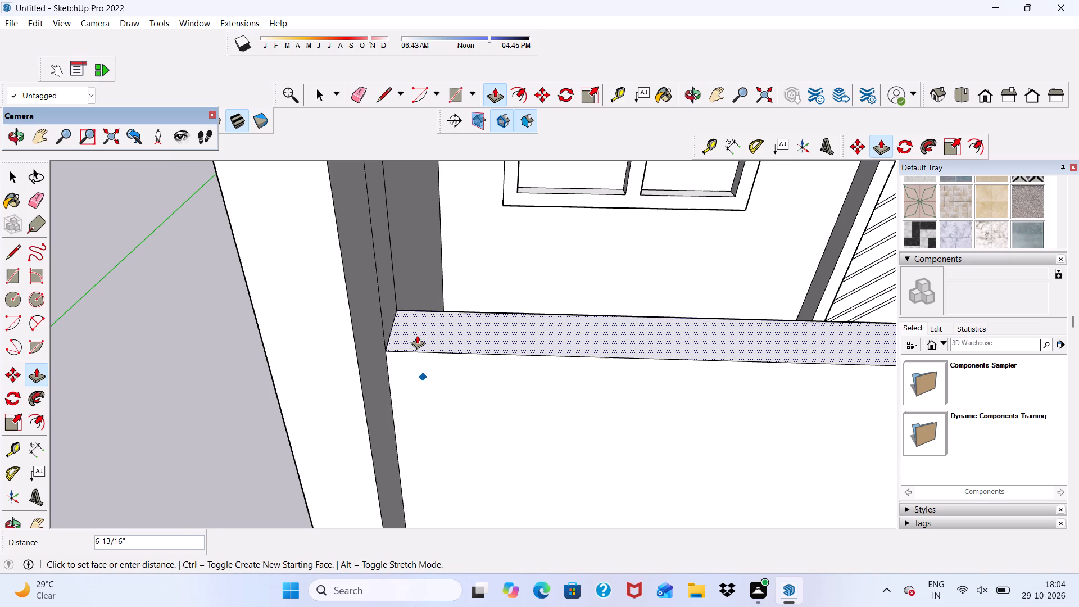
pyautogui.write("1'")
pyautogui.press('Return')
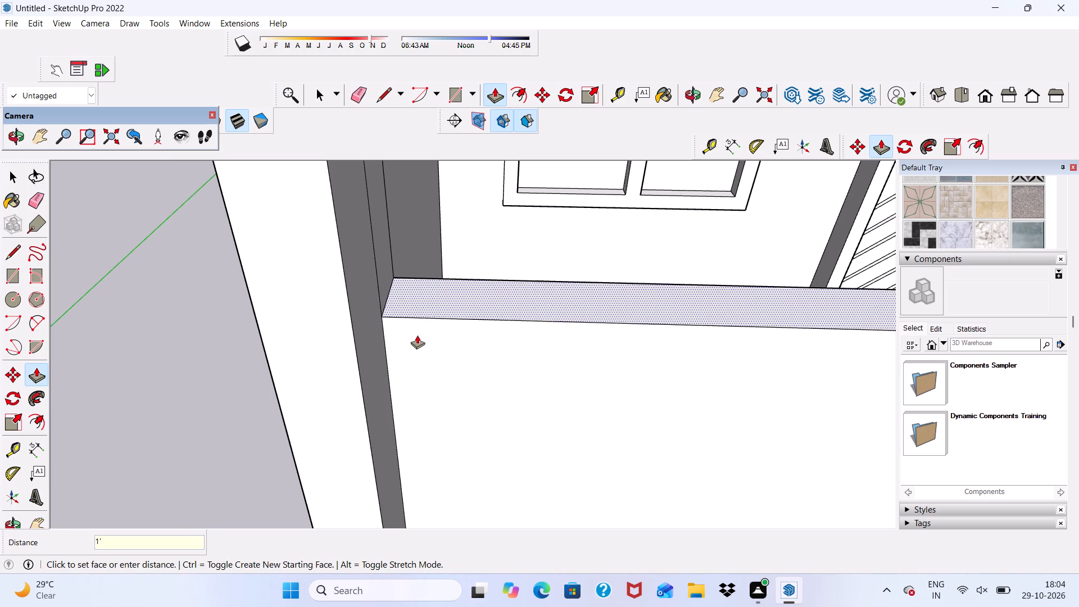
pyautogui.press('space')
# Draw a full-height rectangle, 4' tall and about 8" wide, at the left end of the parapet's front face.
pyautogui.scroll(-6, 418, 333)
pyautogui.moveTo(432, 361); pyautogui.dragTo(458, 307, button='middle')
pyautogui.scroll(1, 458, 306)
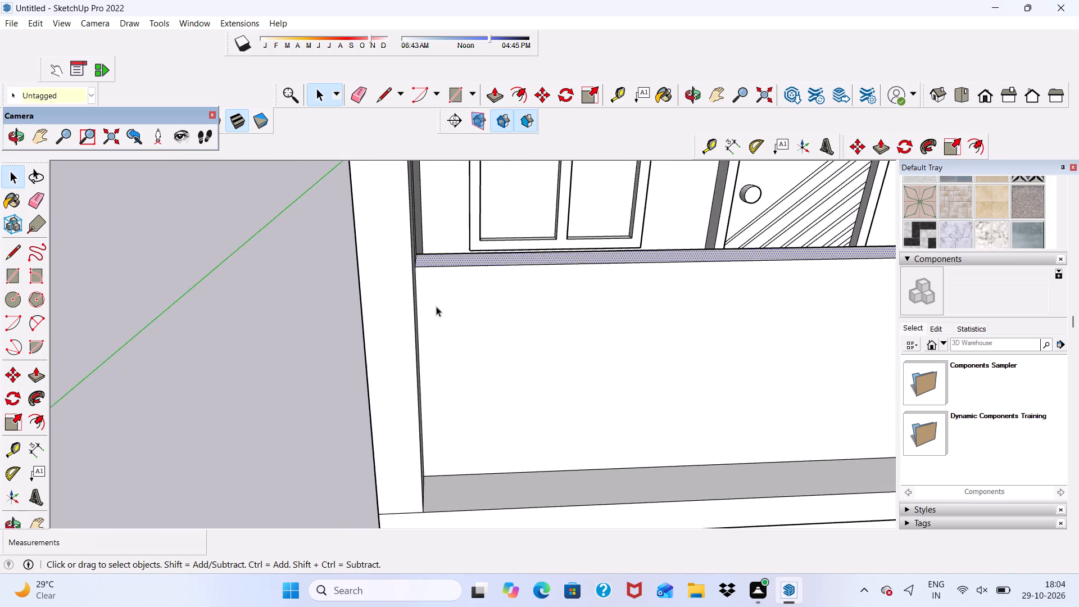
pyautogui.scroll(-5, 409, 314)
pyautogui.click(460, 88)
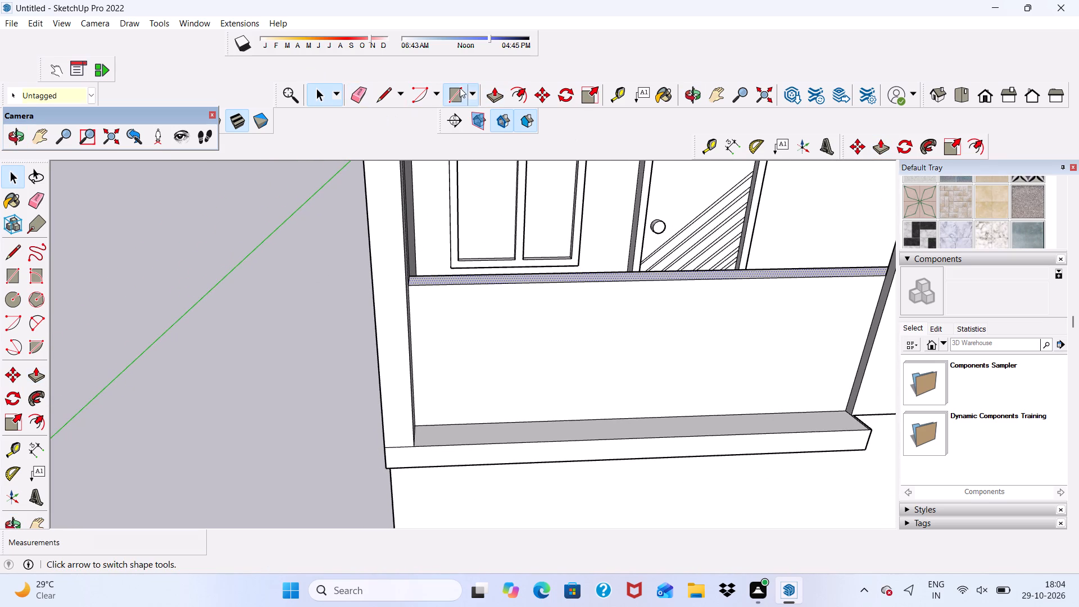
pyautogui.scroll(3, 495, 378)
pyautogui.moveTo(484, 395); pyautogui.dragTo(439, 387, button='middle')
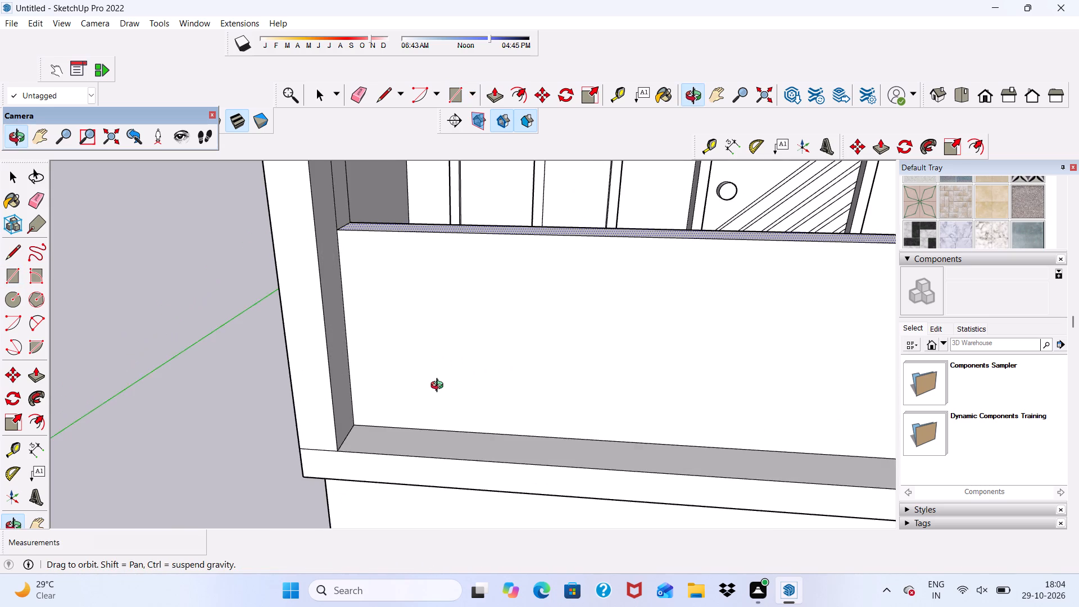
pyautogui.moveTo(439, 387); pyautogui.dragTo(438, 384, button='middle')
pyautogui.scroll(4, 396, 430)
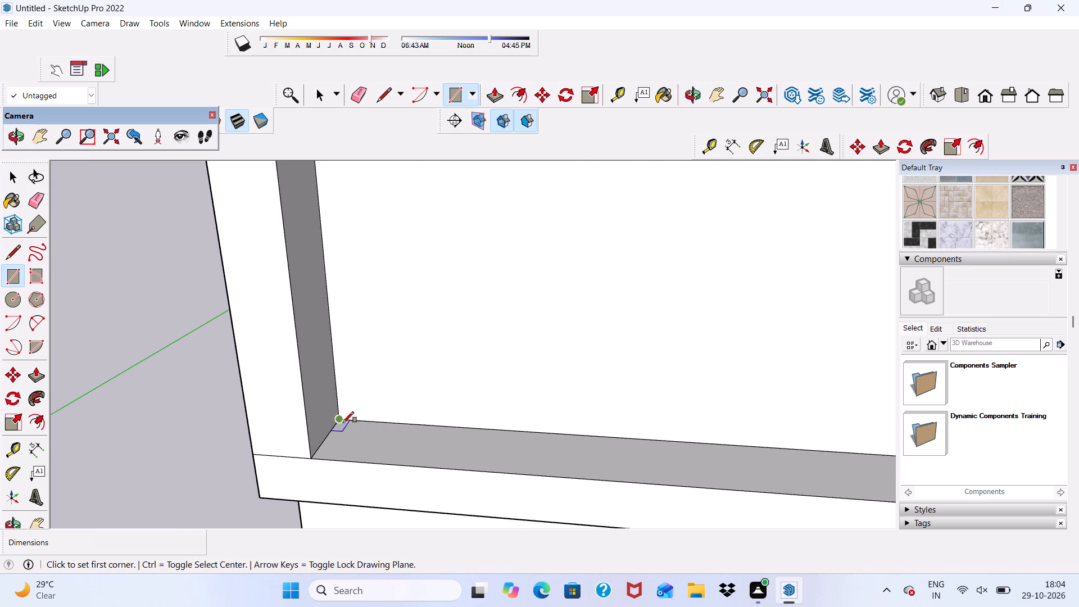
pyautogui.click(338, 420)
pyautogui.scroll(-5, 342, 424)
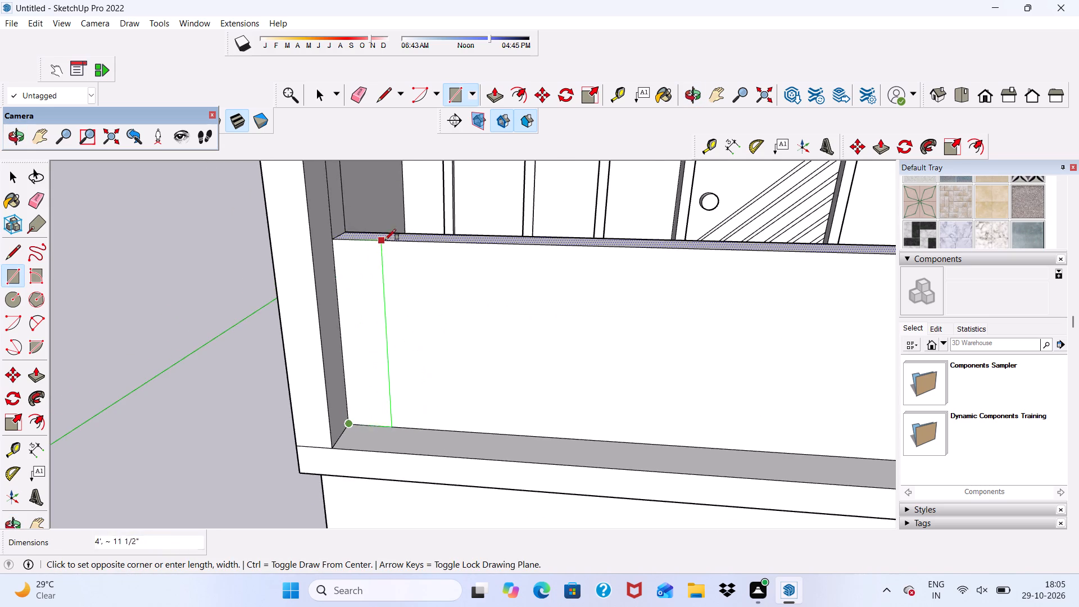
pyautogui.scroll(5, 386, 241)
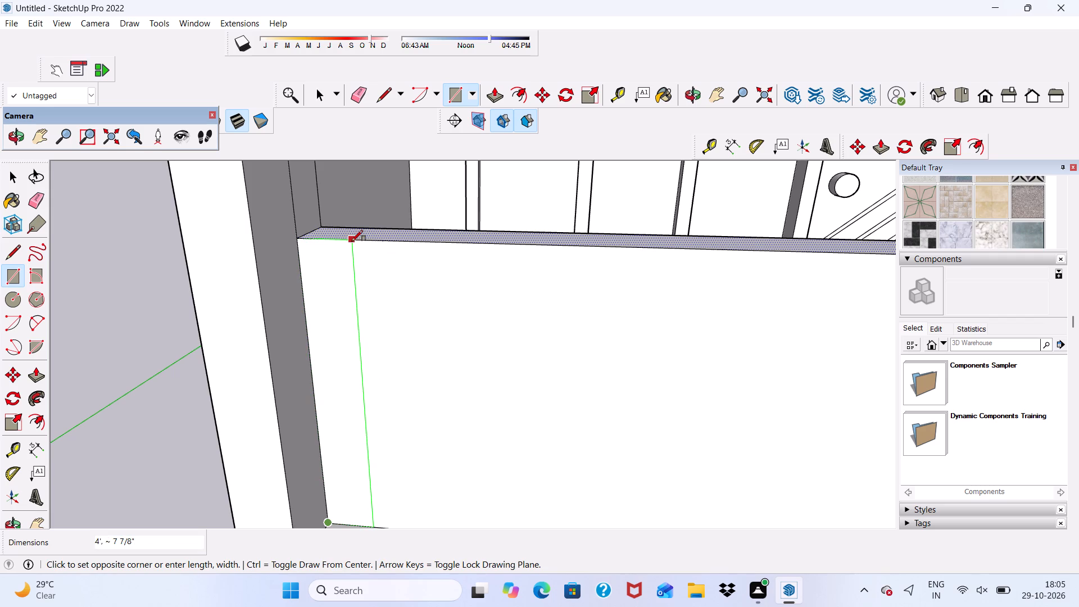
pyautogui.click(347, 242)
pyautogui.scroll(-5, 347, 274)
pyautogui.scroll(5, 339, 288)
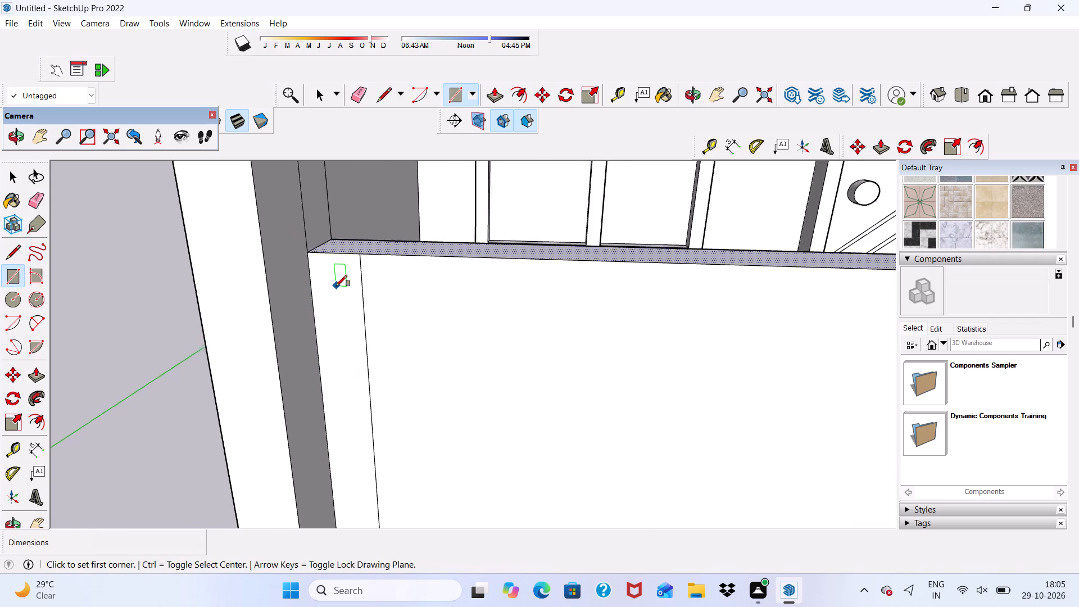
# Draw a rectangle about 5' 5" long and 7 9/16" high along the parapet's top edge, starting from its left corner.
pyautogui.scroll(1, 336, 286)
pyautogui.click(305, 248)
pyautogui.scroll(-3, 356, 315)
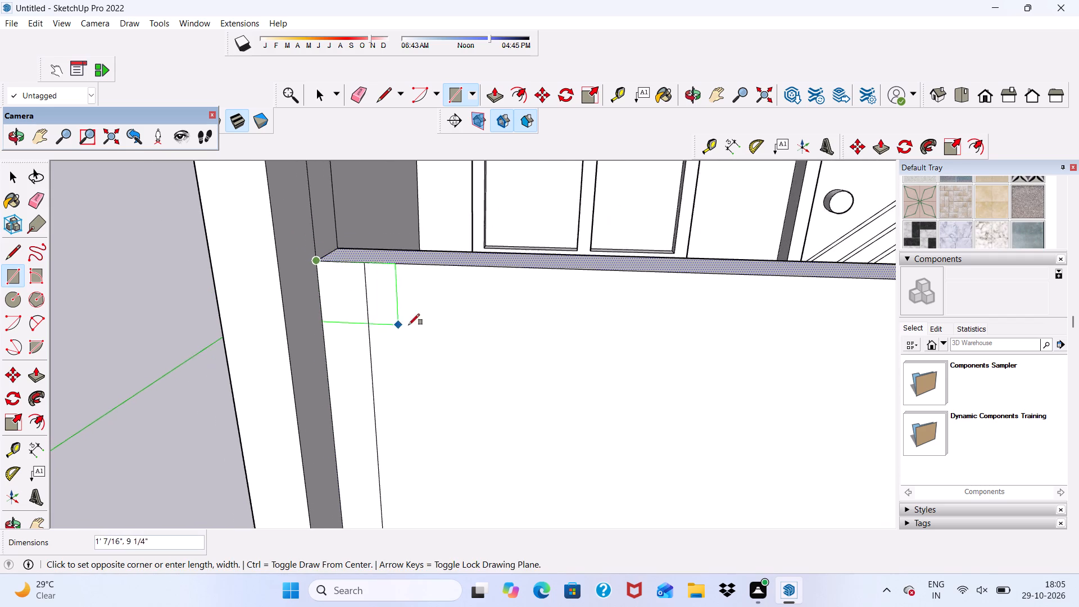
pyautogui.scroll(-5, 409, 325)
pyautogui.scroll(5, 568, 318)
pyautogui.scroll(-6, 410, 289)
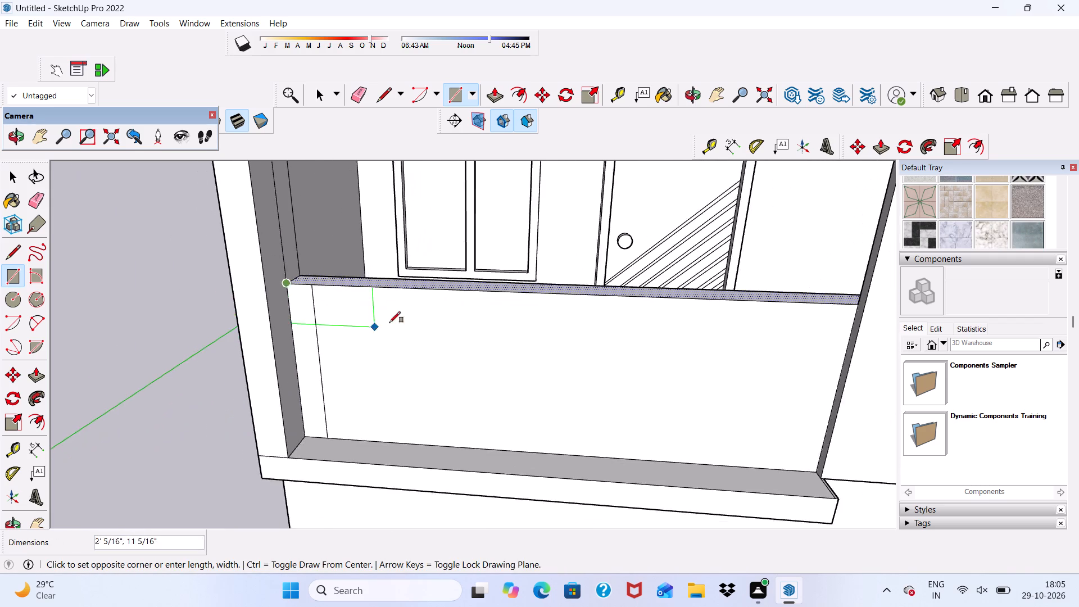
pyautogui.scroll(-3, 420, 295)
pyautogui.scroll(5, 468, 299)
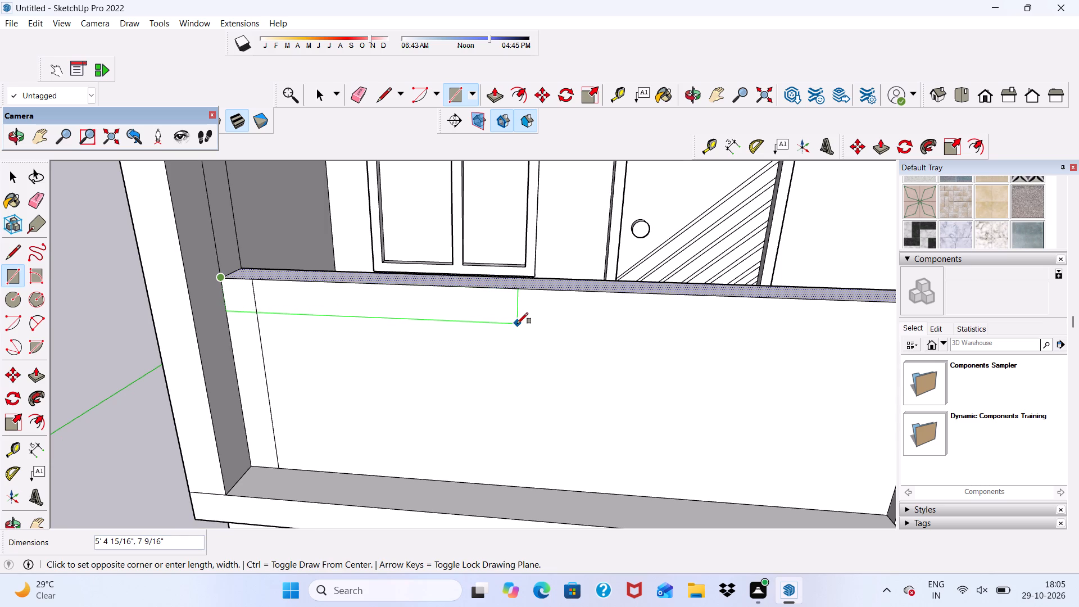
pyautogui.click(517, 324)
pyautogui.scroll(1, 519, 303)
pyautogui.scroll(-9, 520, 306)
pyautogui.press('space')
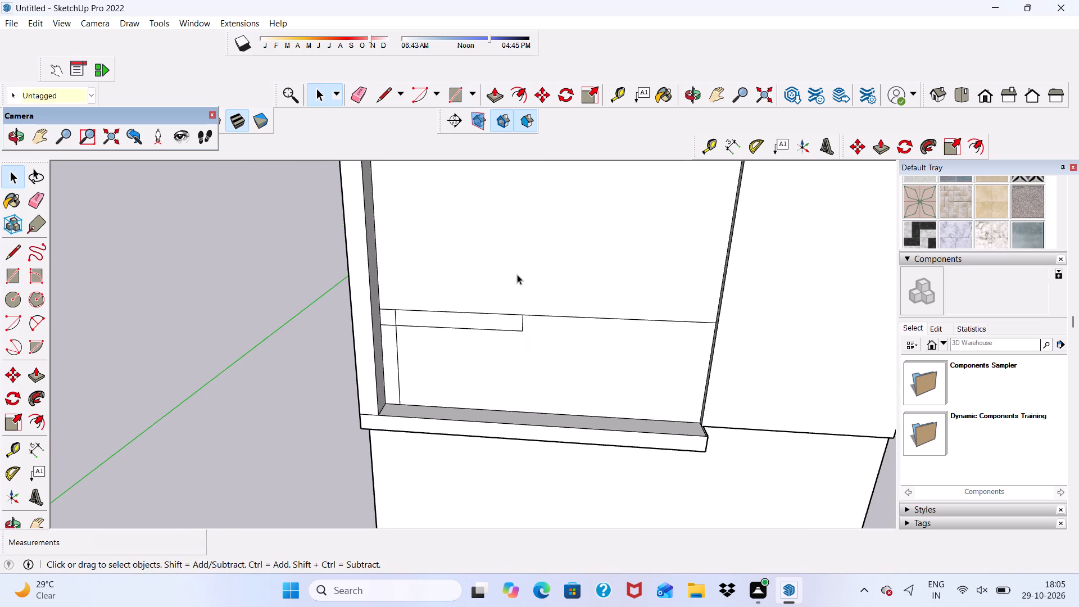
# Delete the face covering the opening above the parapet in front of the window and door.
pyautogui.click(516, 255)
pyautogui.press('Delete')
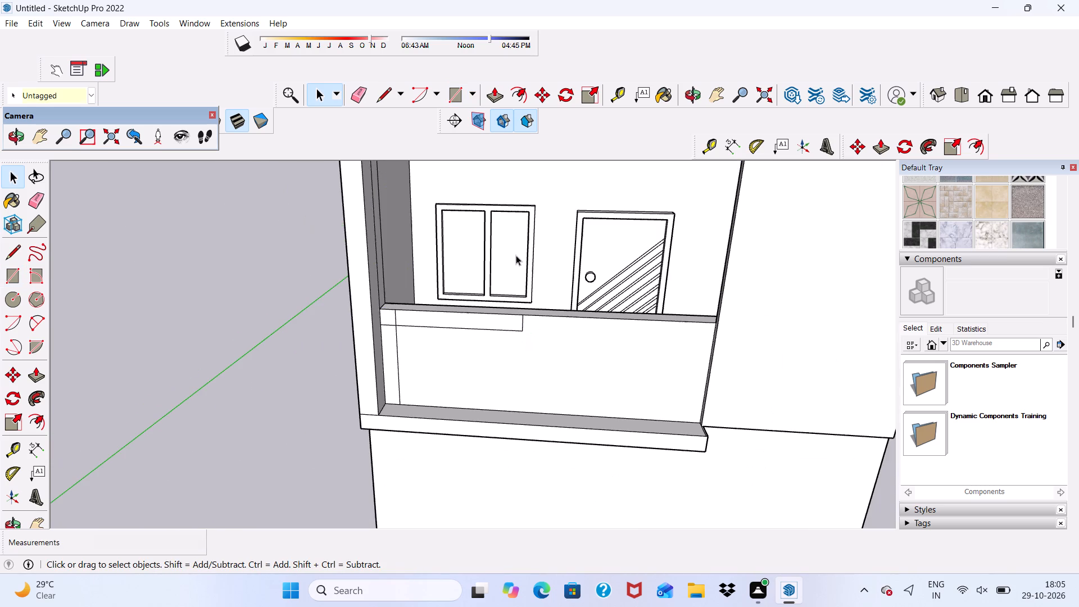
# Draw a vertical rectangle 4' by about 11 7/16" from the end of the top strip down to the parapet's base.
pyautogui.scroll(3, 501, 428)
pyautogui.click(452, 97)
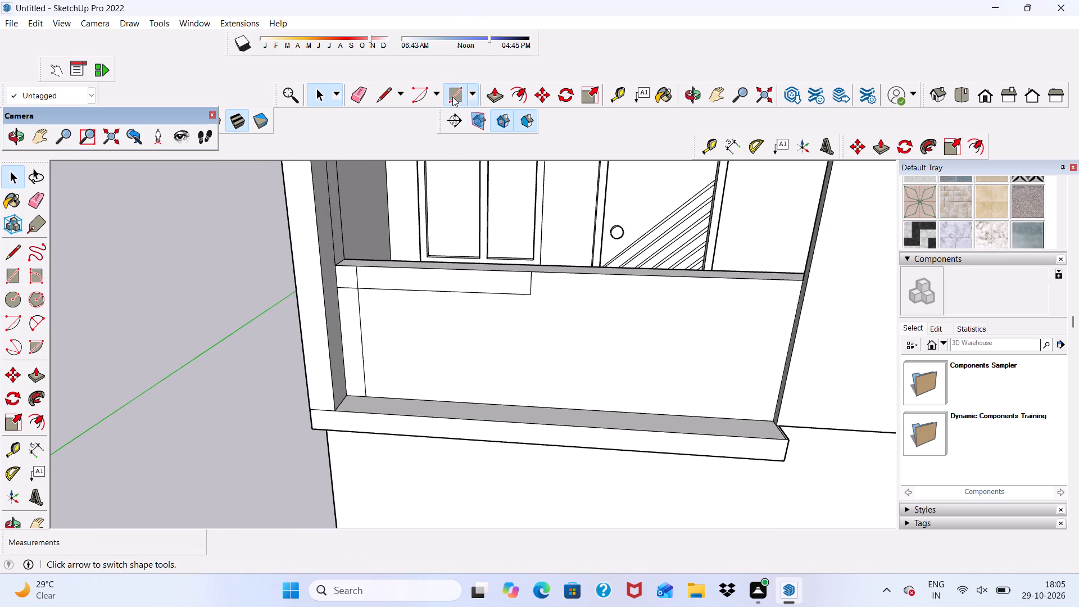
pyautogui.scroll(-5, 451, 103)
pyautogui.moveTo(456, 226); pyautogui.dragTo(460, 215, button='middle')
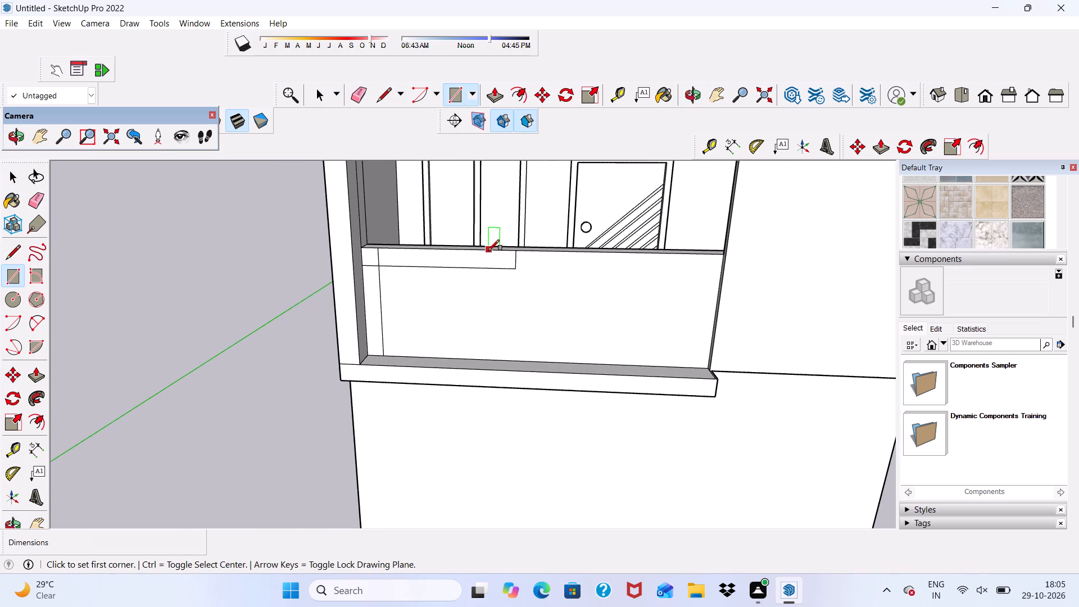
pyautogui.scroll(8, 495, 262)
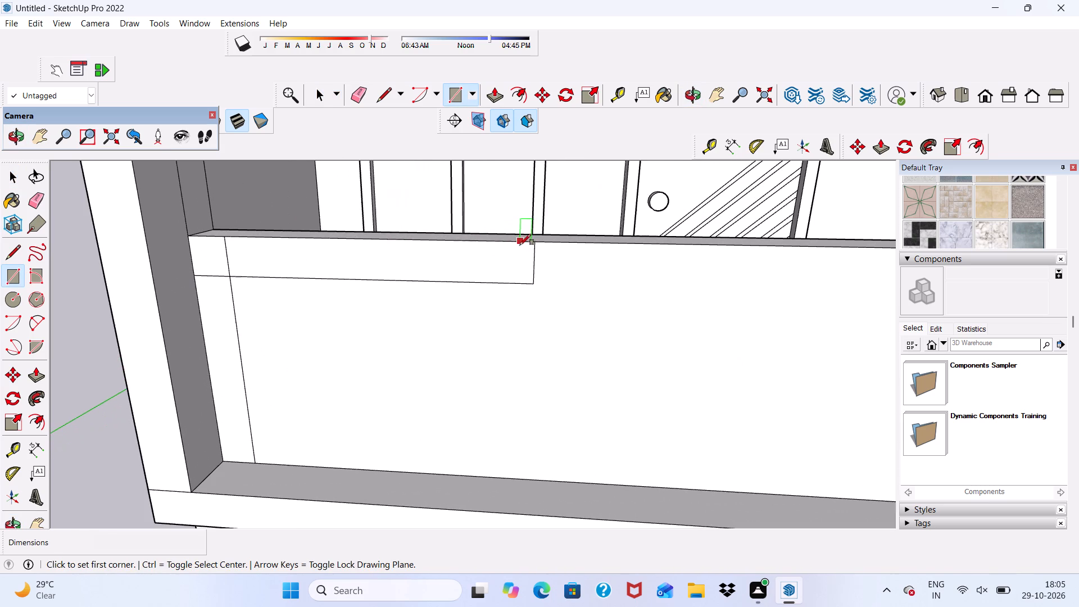
pyautogui.click(532, 243)
pyautogui.scroll(-4, 484, 299)
pyautogui.scroll(5, 471, 379)
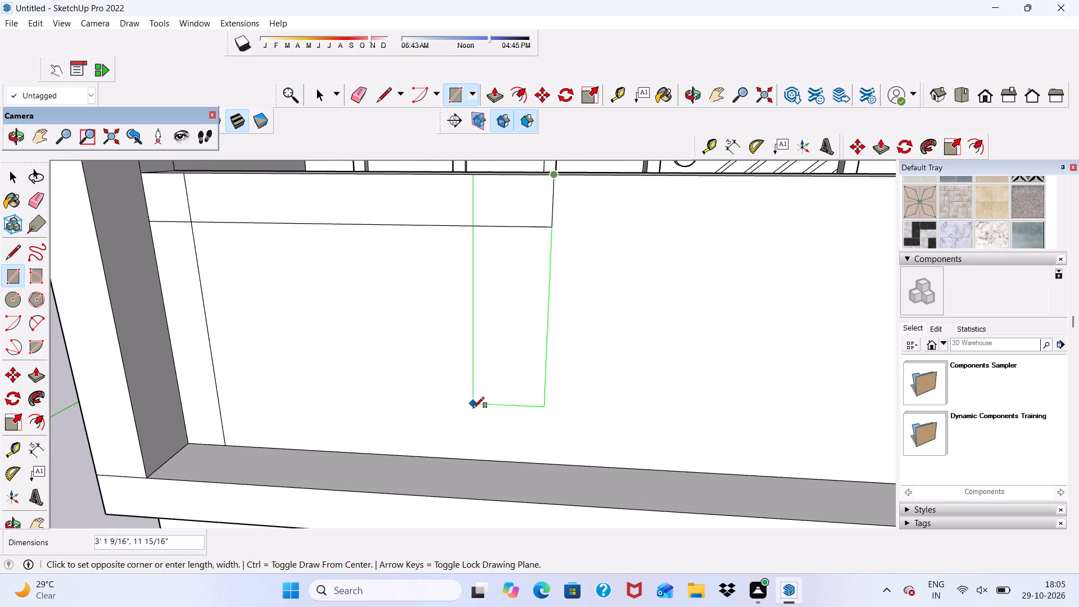
pyautogui.click(476, 460)
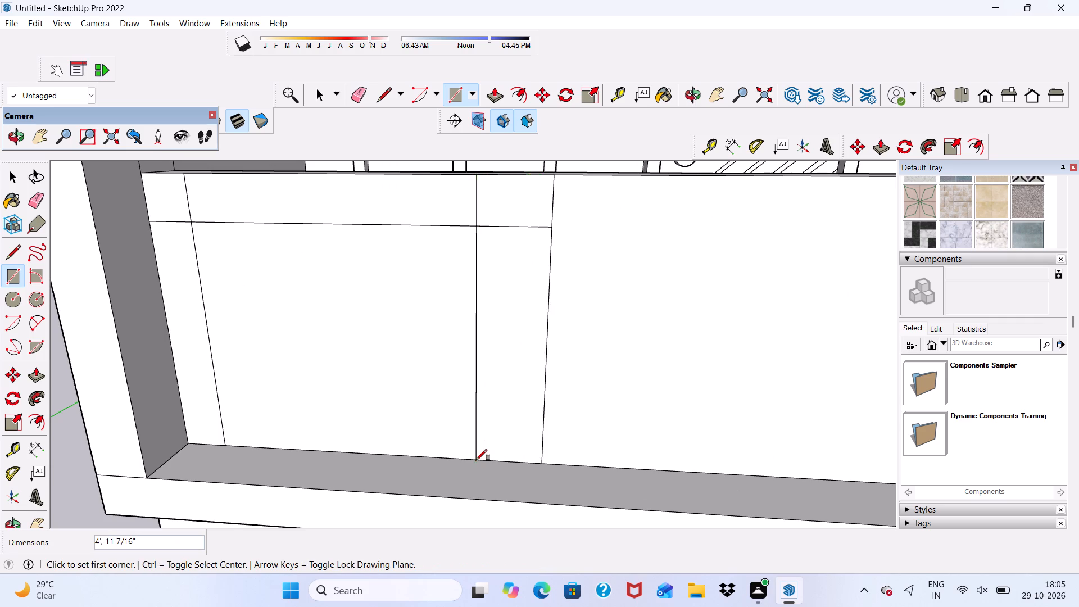
pyautogui.scroll(-4, 487, 419)
pyautogui.moveTo(492, 437); pyautogui.dragTo(498, 374, button='middle')
pyautogui.press('space')
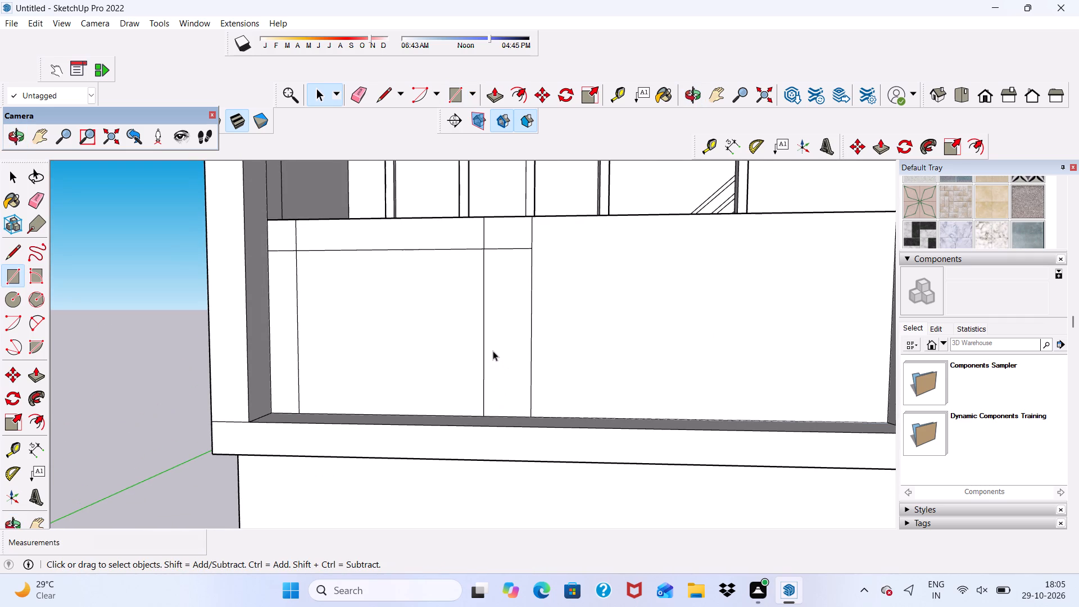
# Erase the overlapping lines at both upper corners so the three strips merge into one inverted-U frame.
pyautogui.click(359, 93)
pyautogui.scroll(3, 431, 226)
pyautogui.moveTo(493, 226); pyautogui.dragTo(517, 257)
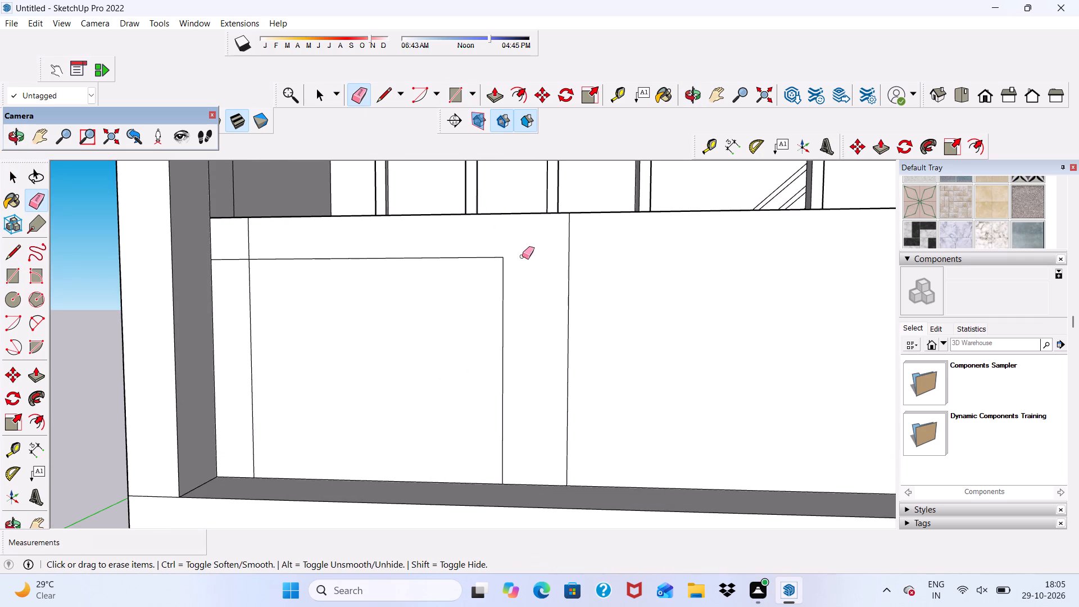
pyautogui.scroll(-1, 465, 262)
pyautogui.scroll(2, 270, 260)
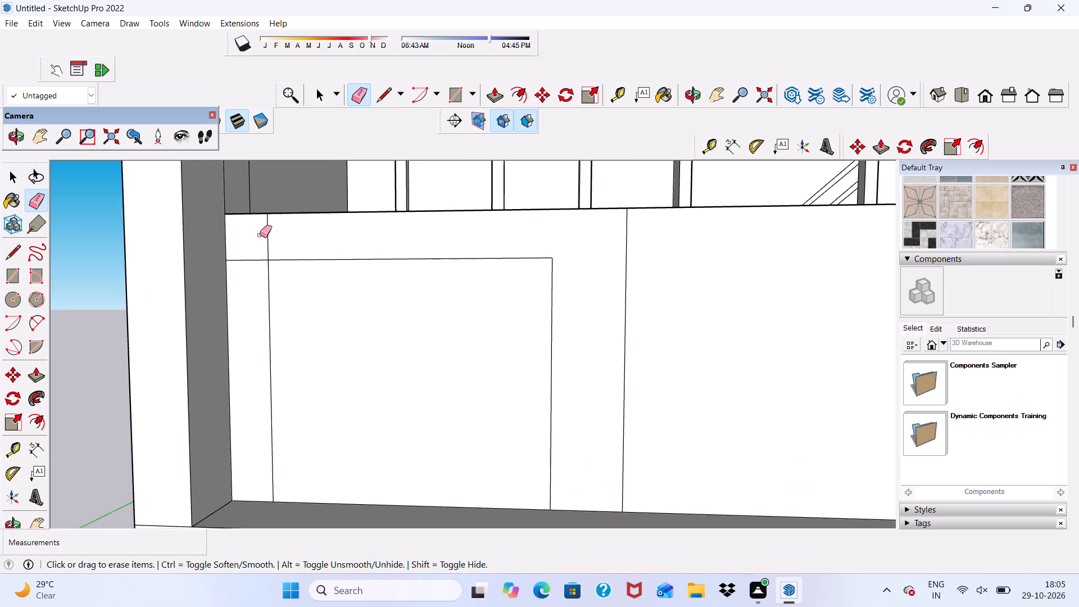
pyautogui.moveTo(265, 228); pyautogui.dragTo(274, 246)
pyautogui.moveTo(257, 249); pyautogui.dragTo(244, 275)
pyautogui.press('space')
# Push/Pull the inverted-U frame face 6" outward from the parapet.
pyautogui.scroll(-5, 246, 266)
pyautogui.click(473, 255)
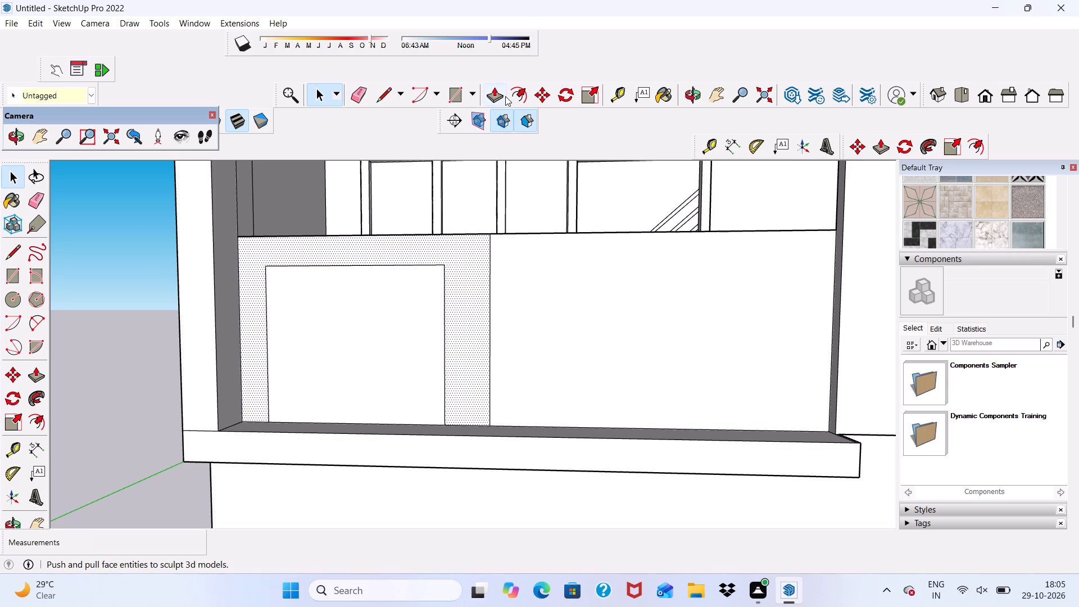
pyautogui.click(495, 93)
pyautogui.click(460, 256)
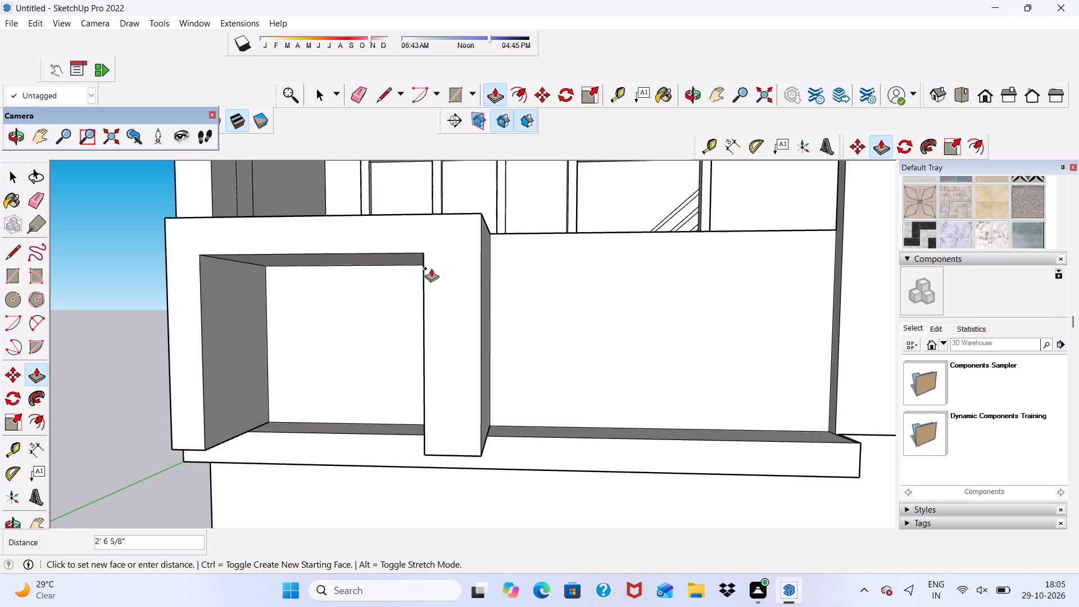
pyautogui.press('6')
pyautogui.hotkey('shift', '"')
pyautogui.press('Return')
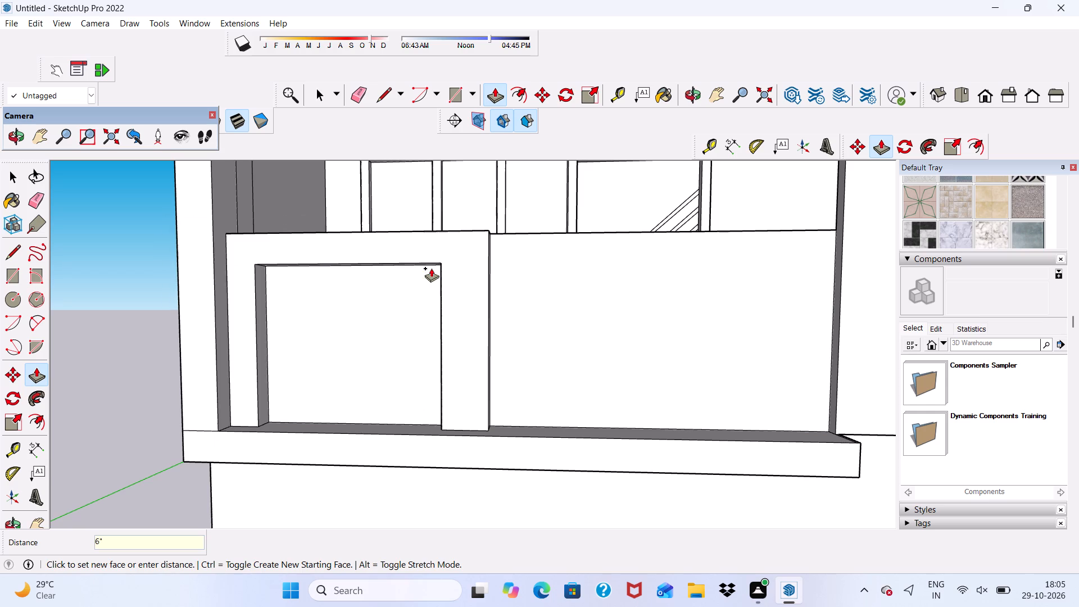
# Draw a rectangle about 3' 10 1/4" by 2' 11 3/16" on the recessed face inside the frame, from its lower-left corner.
pyautogui.scroll(-6, 431, 268)
pyautogui.moveTo(431, 284); pyautogui.dragTo(294, 377, button='middle')
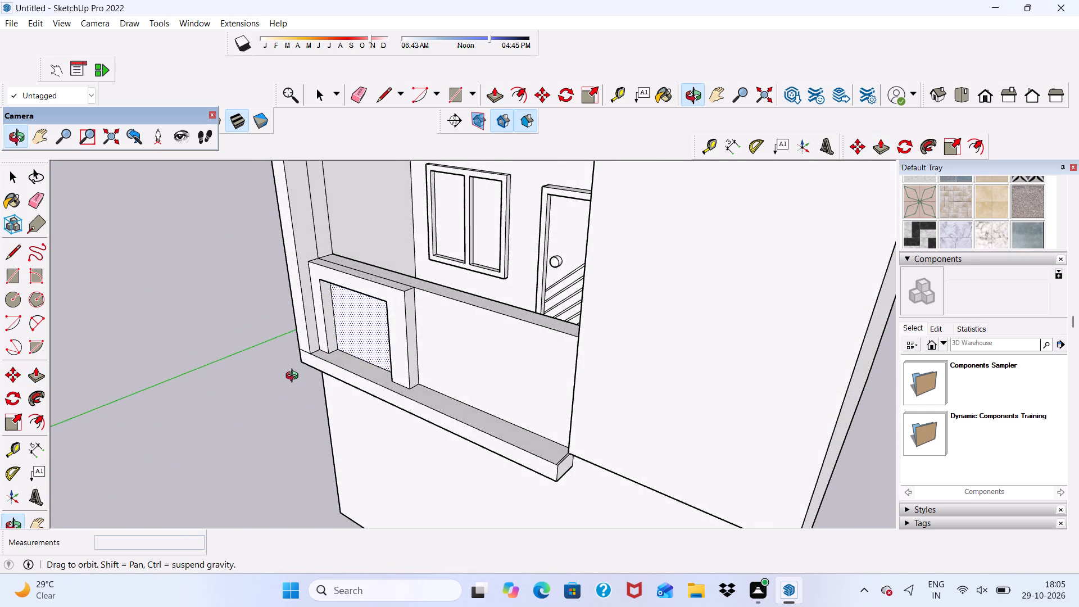
pyautogui.moveTo(294, 377); pyautogui.dragTo(445, 299, button='middle')
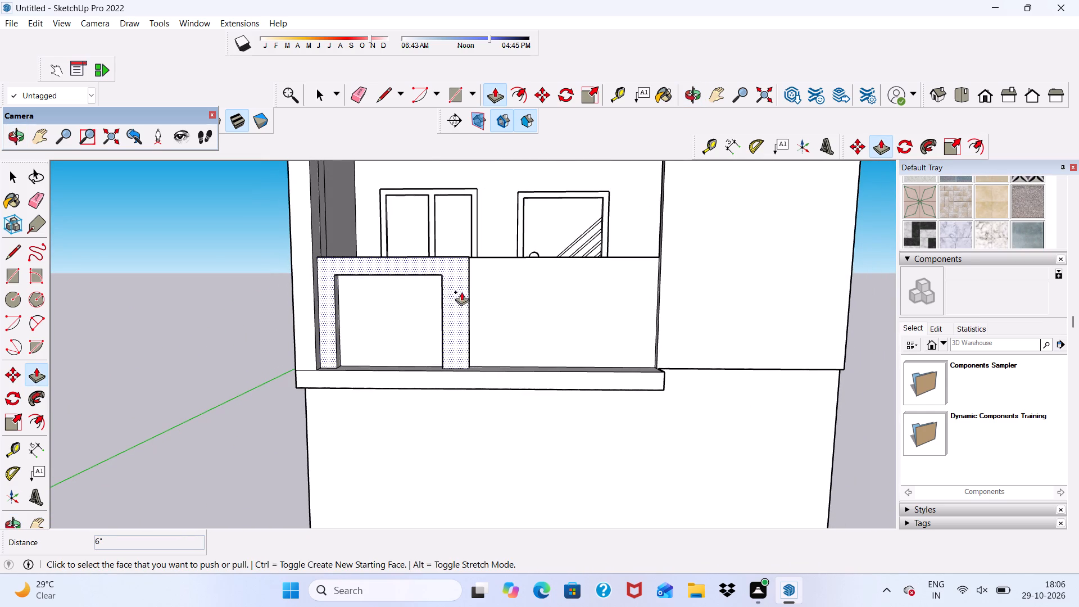
pyautogui.click(457, 95)
pyautogui.scroll(9, 359, 422)
pyautogui.moveTo(377, 321); pyautogui.dragTo(378, 338, button='middle')
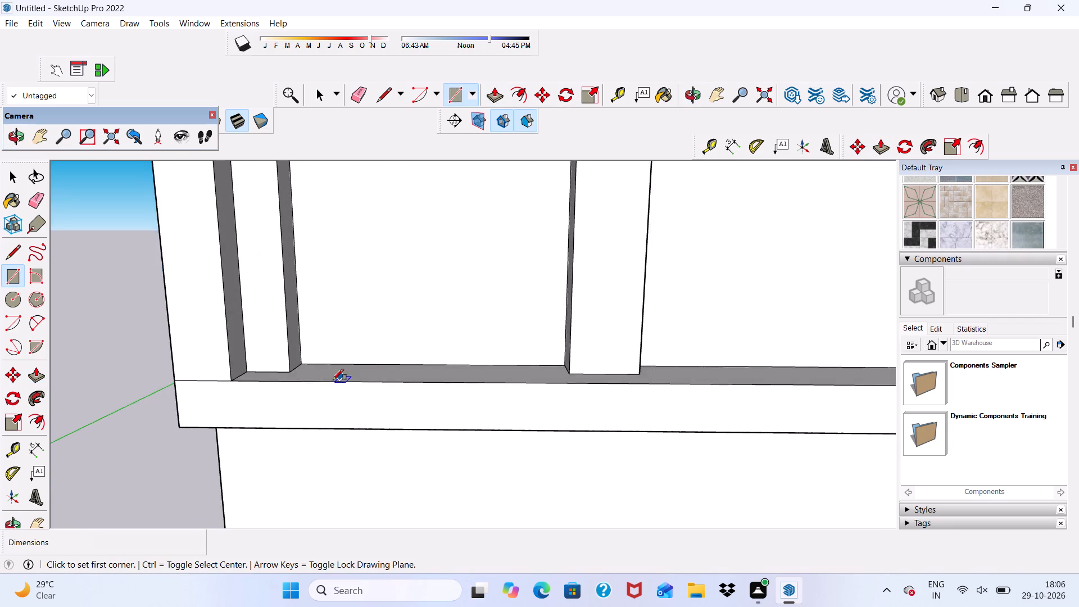
pyautogui.scroll(4, 333, 380)
pyautogui.click(288, 356)
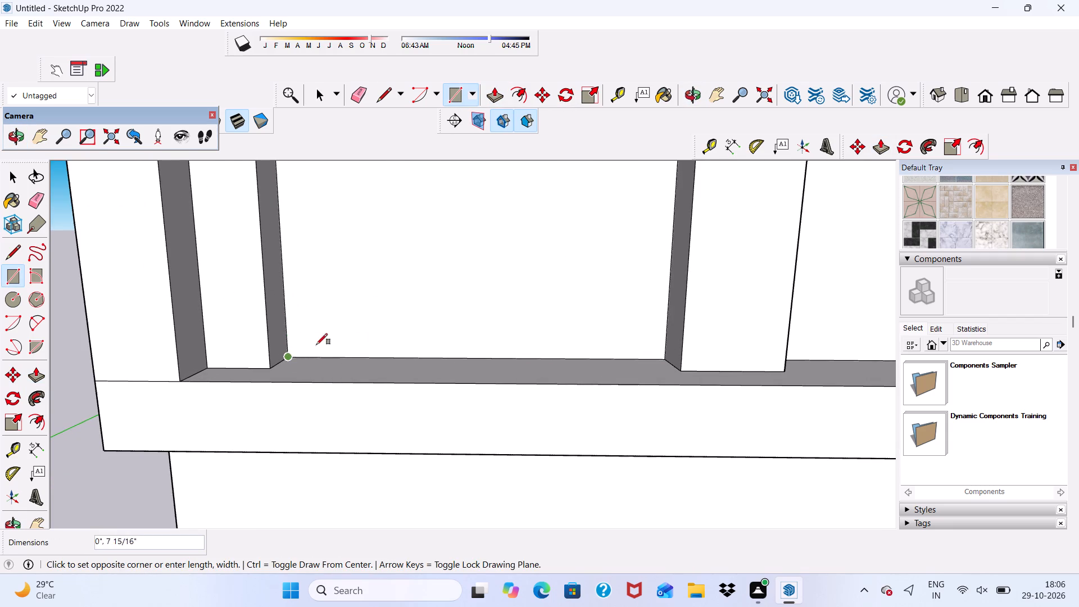
pyautogui.scroll(-6, 338, 345)
pyautogui.scroll(-6, 528, 170)
pyautogui.moveTo(530, 205); pyautogui.dragTo(547, 202, button='middle')
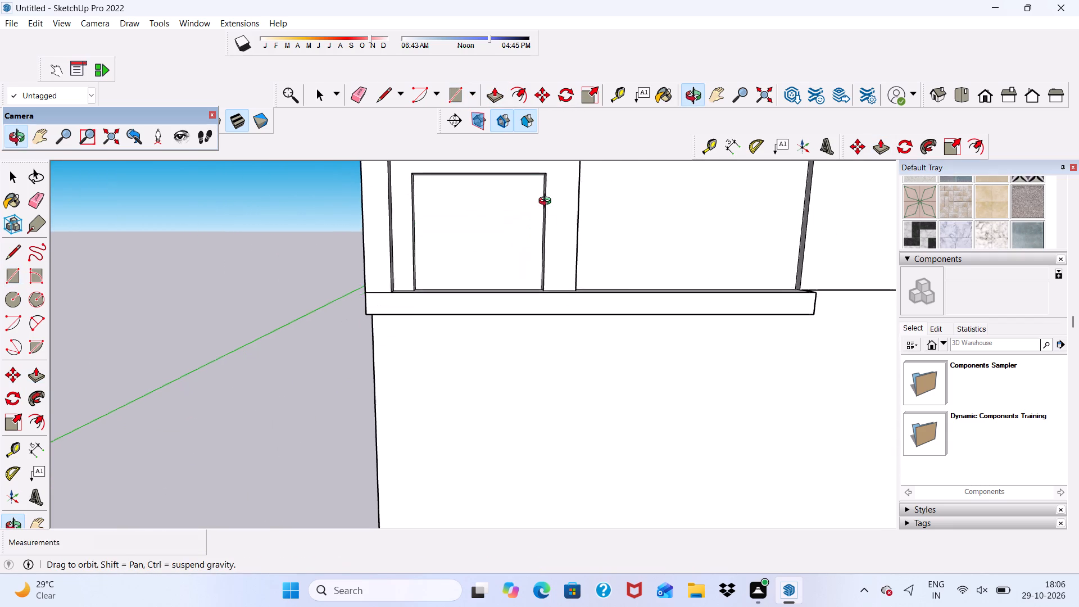
pyautogui.moveTo(547, 202); pyautogui.dragTo(549, 202, button='middle')
pyautogui.scroll(8, 549, 202)
pyautogui.click(547, 175)
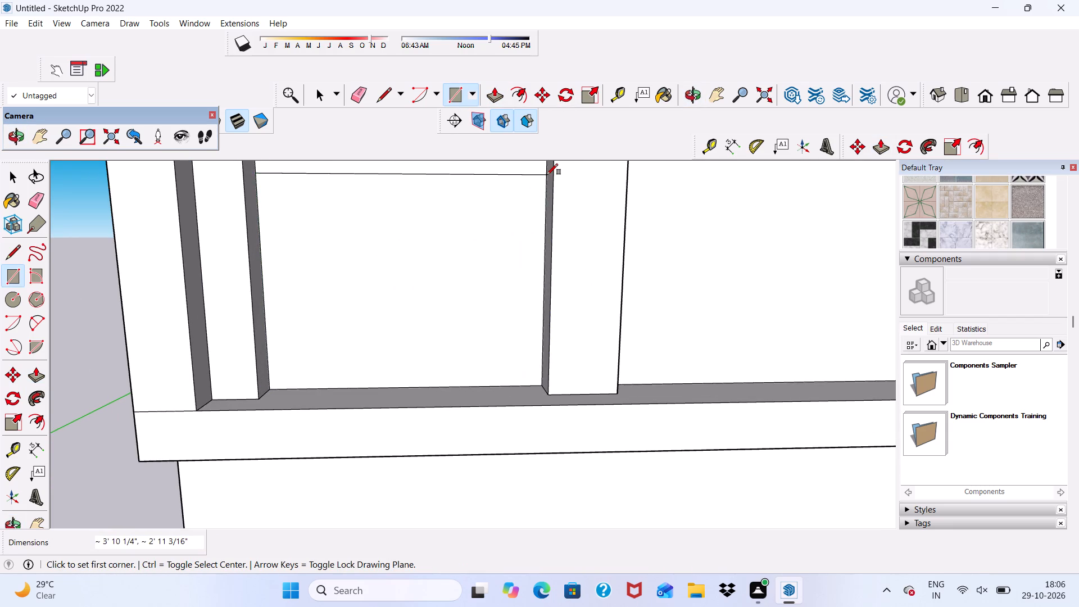
pyautogui.scroll(-5, 498, 241)
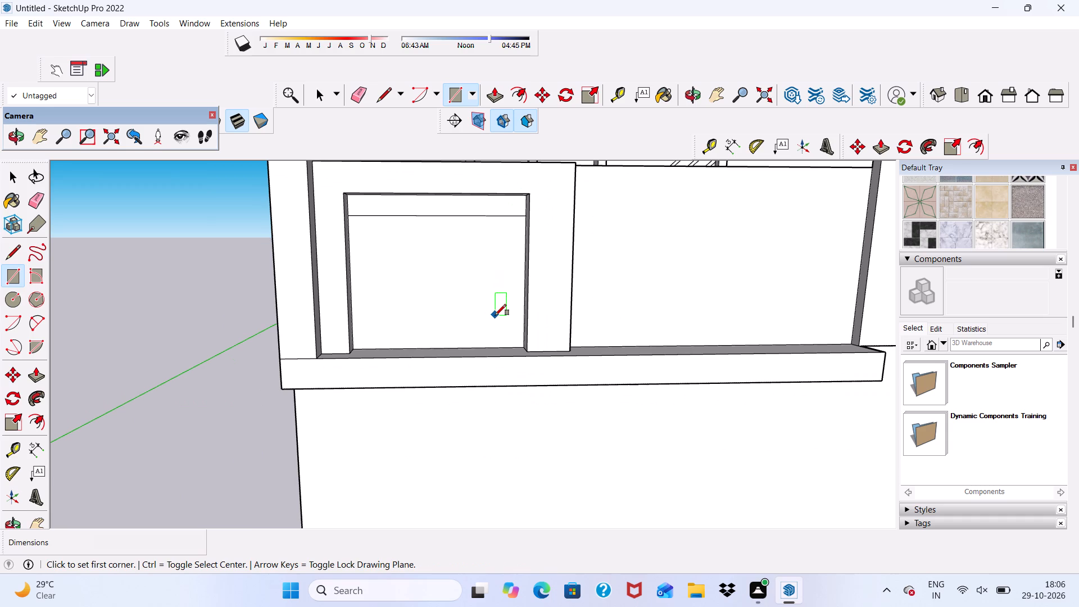
pyautogui.scroll(-10, 495, 315)
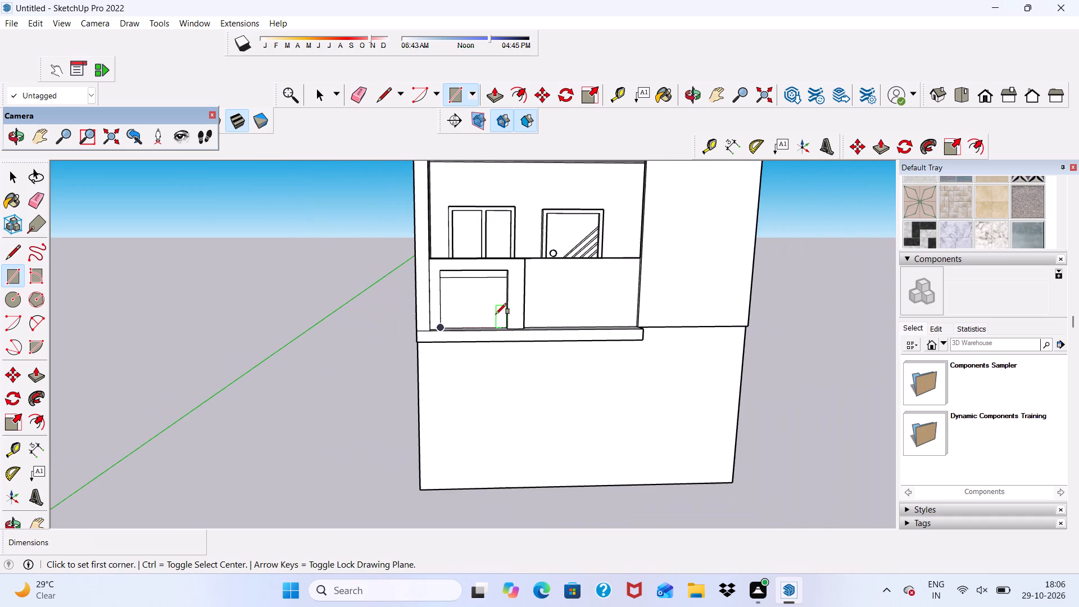
# Undo the last rectangle and redraw it about 3' 10 1/4" by 2' 6 5/16" on the recessed face inside the frame.
pyautogui.hotkey('ctrl', 'z')
pyautogui.scroll(4, 474, 315)
pyautogui.moveTo(469, 315); pyautogui.dragTo(438, 325, button='middle')
pyautogui.scroll(9, 438, 325)
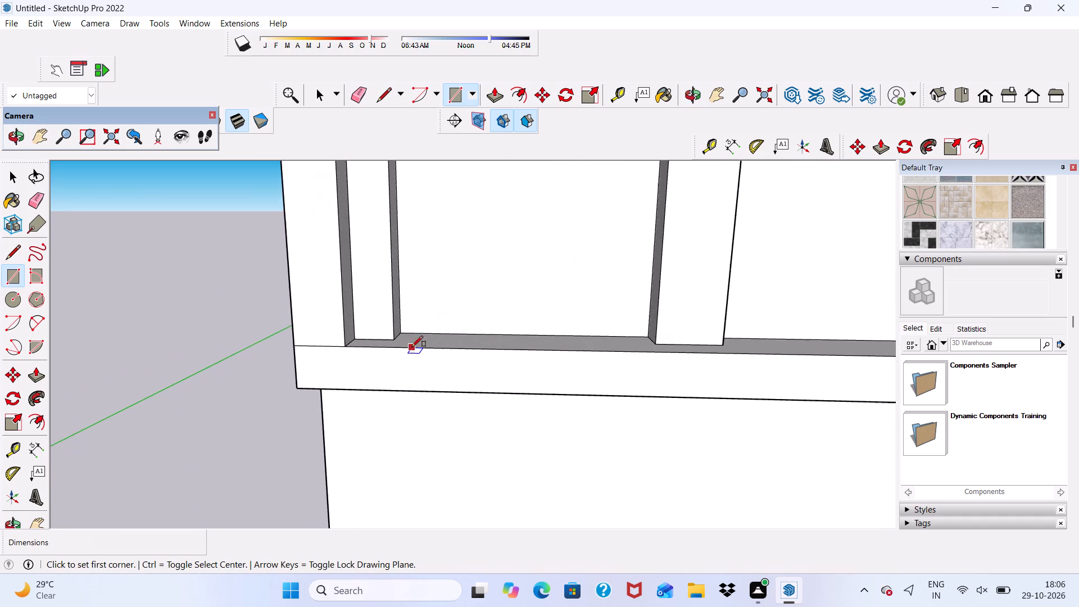
pyautogui.scroll(5, 401, 322)
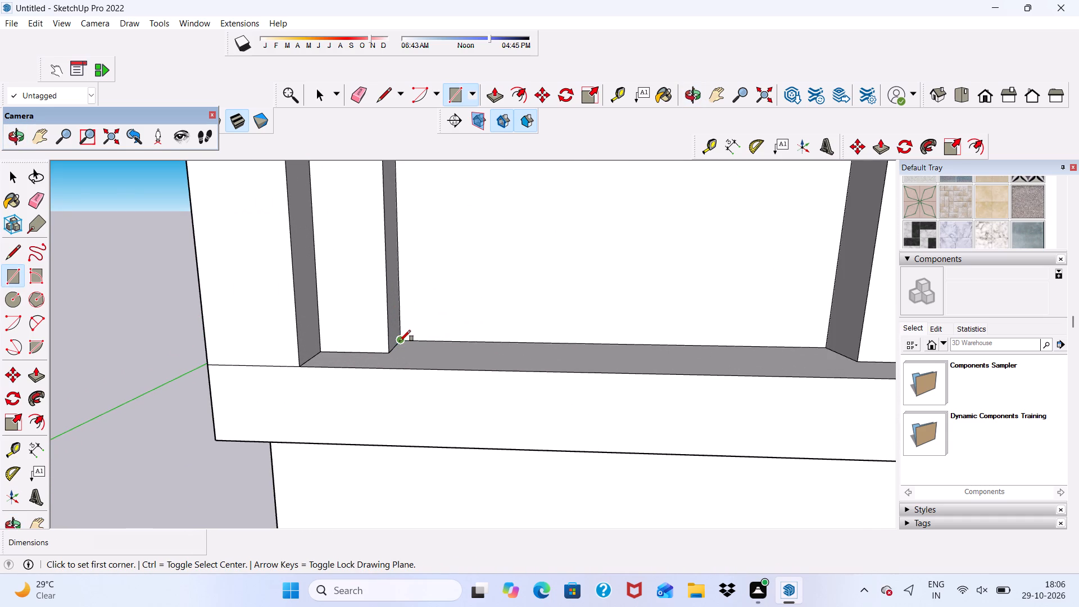
pyautogui.click(400, 341)
pyautogui.scroll(-4, 442, 352)
pyautogui.scroll(-10, 569, 251)
pyautogui.scroll(5, 667, 198)
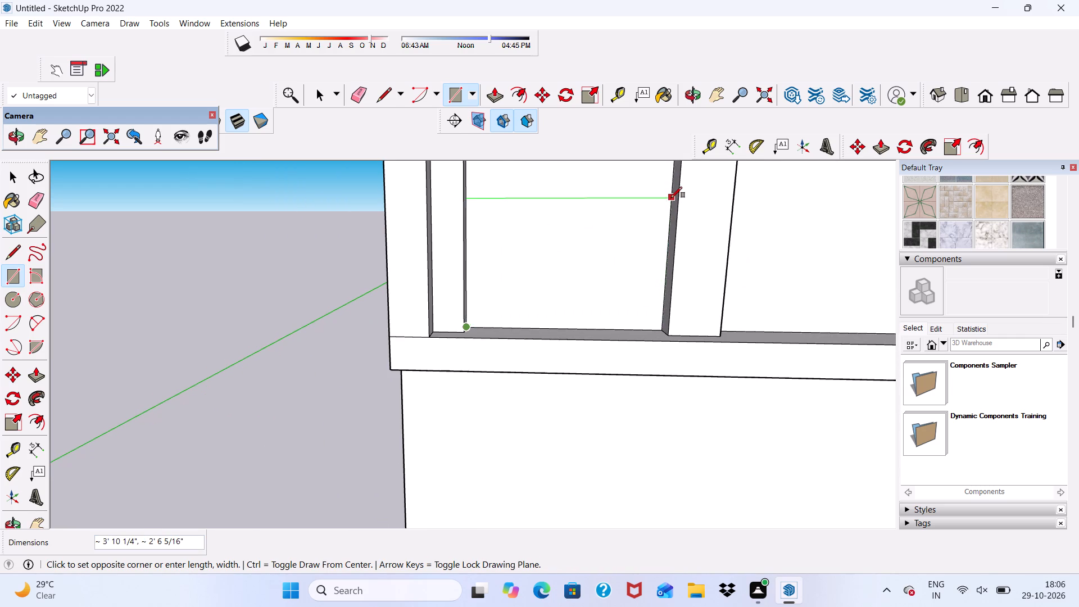
pyautogui.click(671, 198)
# Push/Pull the new rectangle inside the frame outward as a raised panel set back from the frame's front.
pyautogui.scroll(-5, 612, 227)
pyautogui.moveTo(581, 279); pyautogui.dragTo(501, 271, button='middle')
pyautogui.press('space')
pyautogui.click(513, 260)
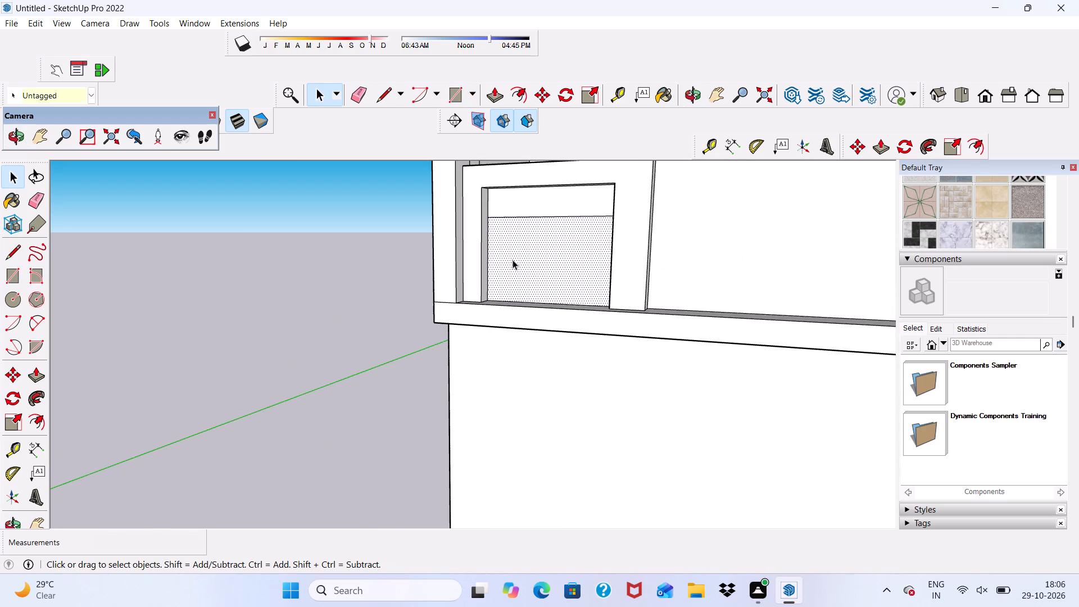
pyautogui.click(496, 102)
pyautogui.click(529, 255)
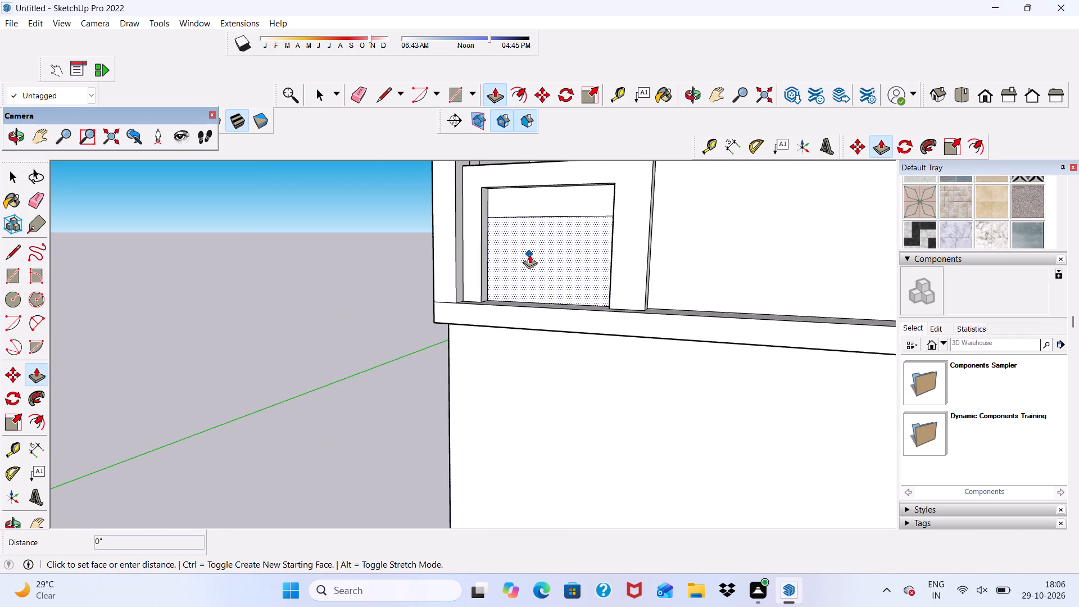
pyautogui.click(528, 255)
pyautogui.scroll(-6, 527, 250)
pyautogui.press('space')
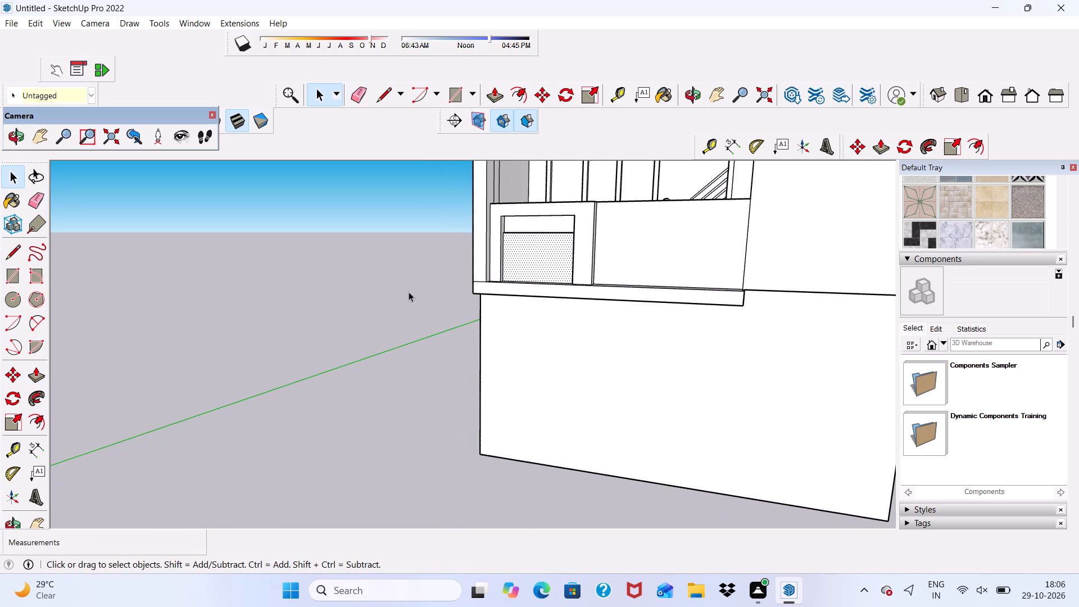
pyautogui.click(409, 292)
# Examine the house front from several angles, covering the upper balcony, the ground-floor parapet and the framed panel.
pyautogui.scroll(-3, 432, 292)
pyautogui.moveTo(457, 303); pyautogui.dragTo(543, 386, button='middle')
pyautogui.scroll(5, 533, 302)
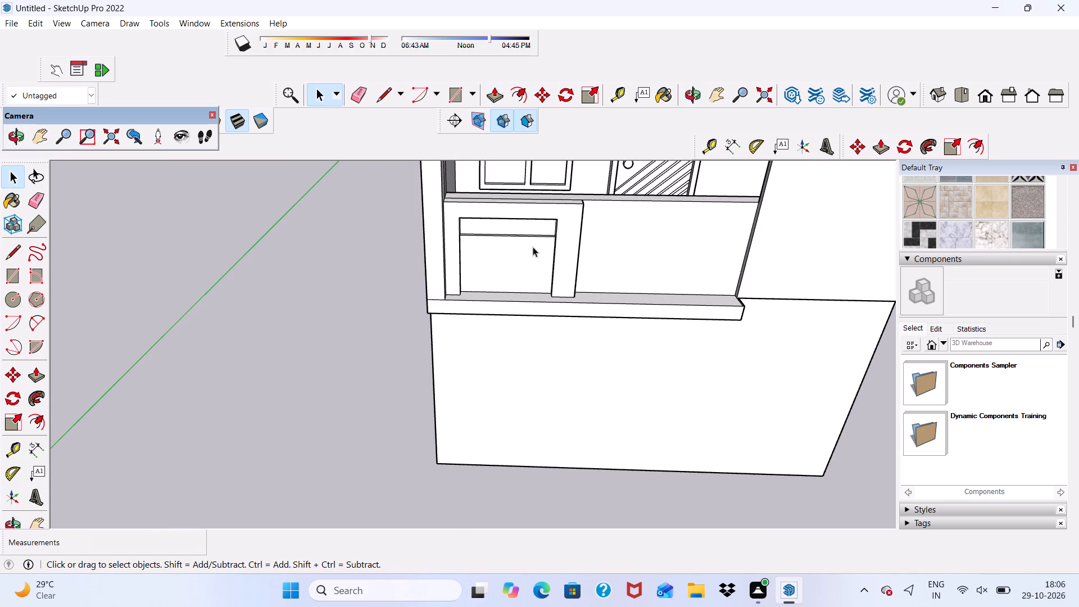
pyautogui.scroll(-1, 550, 363)
pyautogui.moveTo(552, 369); pyautogui.dragTo(552, 268, button='middle')
pyautogui.scroll(-2, 550, 279)
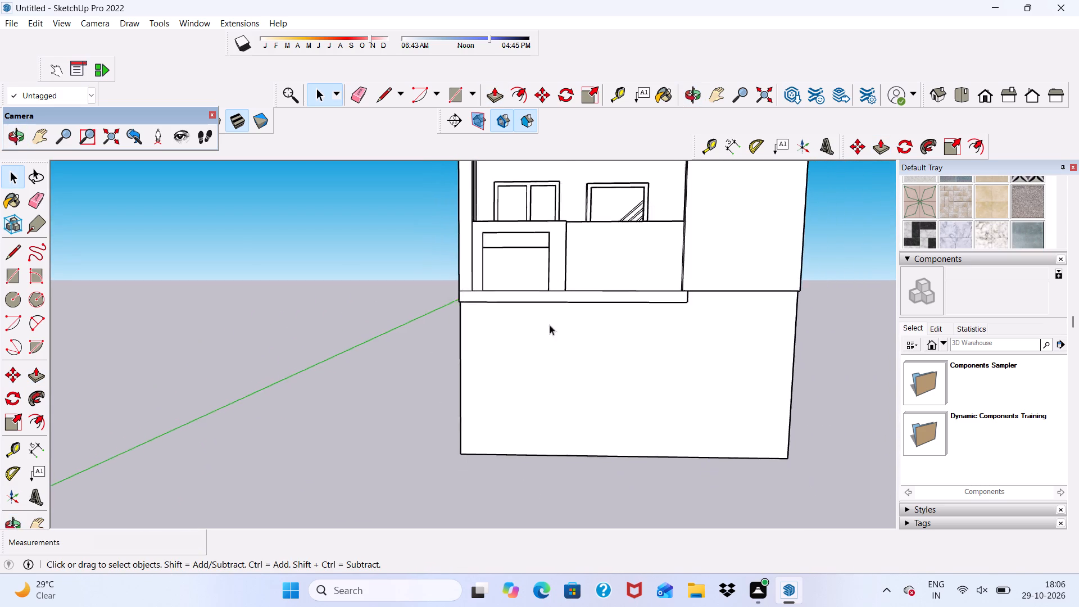
pyautogui.scroll(-4, 550, 325)
pyautogui.scroll(-3, 554, 400)
pyautogui.moveTo(555, 418); pyautogui.dragTo(555, 348, button='middle')
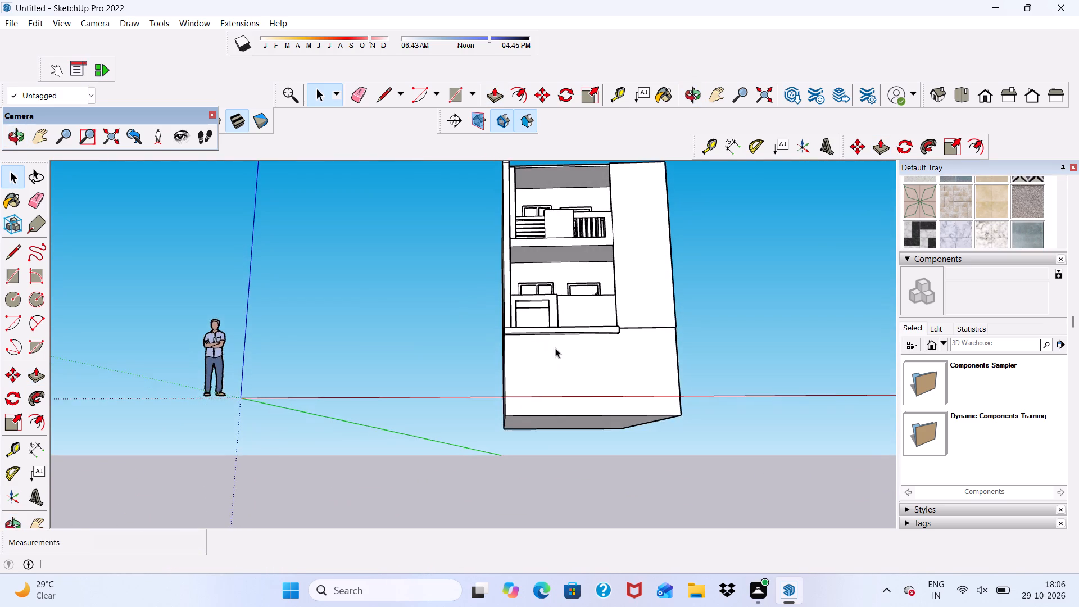
pyautogui.scroll(-6, 555, 360)
pyautogui.scroll(6, 584, 315)
pyautogui.scroll(5, 552, 455)
pyautogui.scroll(-2, 545, 353)
pyautogui.moveTo(545, 353); pyautogui.dragTo(527, 449, button='middle')
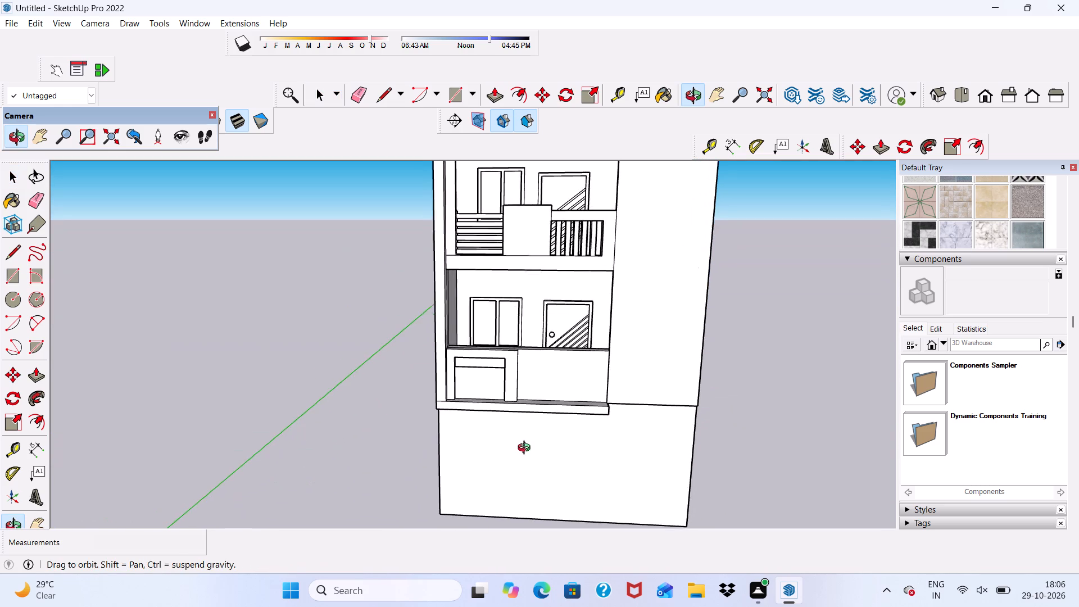
pyautogui.moveTo(527, 449); pyautogui.dragTo(515, 455, button='middle')
pyautogui.scroll(5, 538, 418)
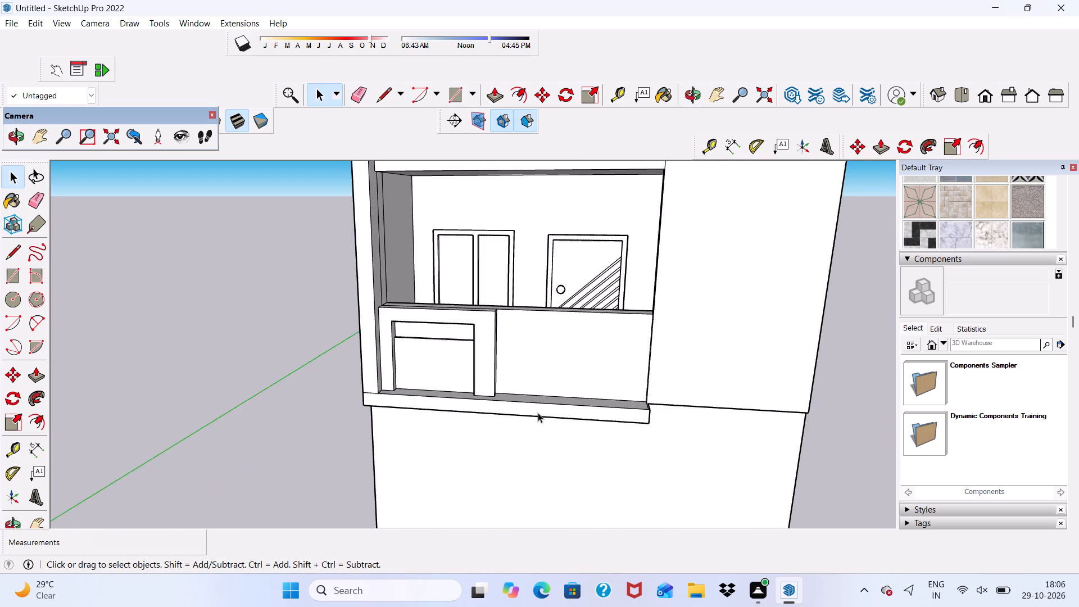
pyautogui.scroll(-2, 538, 413)
pyautogui.moveTo(538, 413); pyautogui.dragTo(532, 495, button='middle')
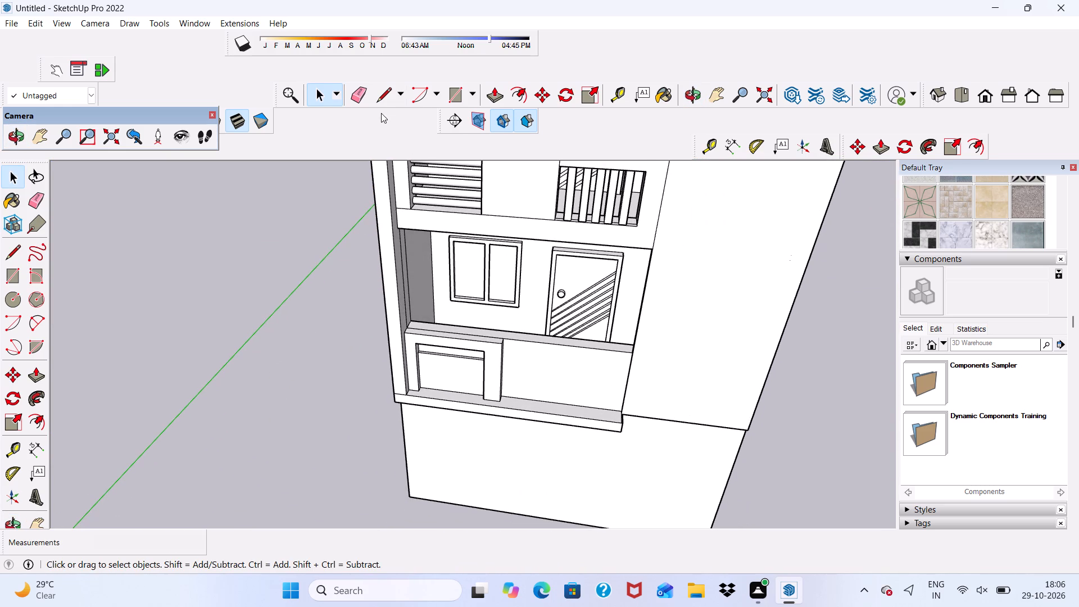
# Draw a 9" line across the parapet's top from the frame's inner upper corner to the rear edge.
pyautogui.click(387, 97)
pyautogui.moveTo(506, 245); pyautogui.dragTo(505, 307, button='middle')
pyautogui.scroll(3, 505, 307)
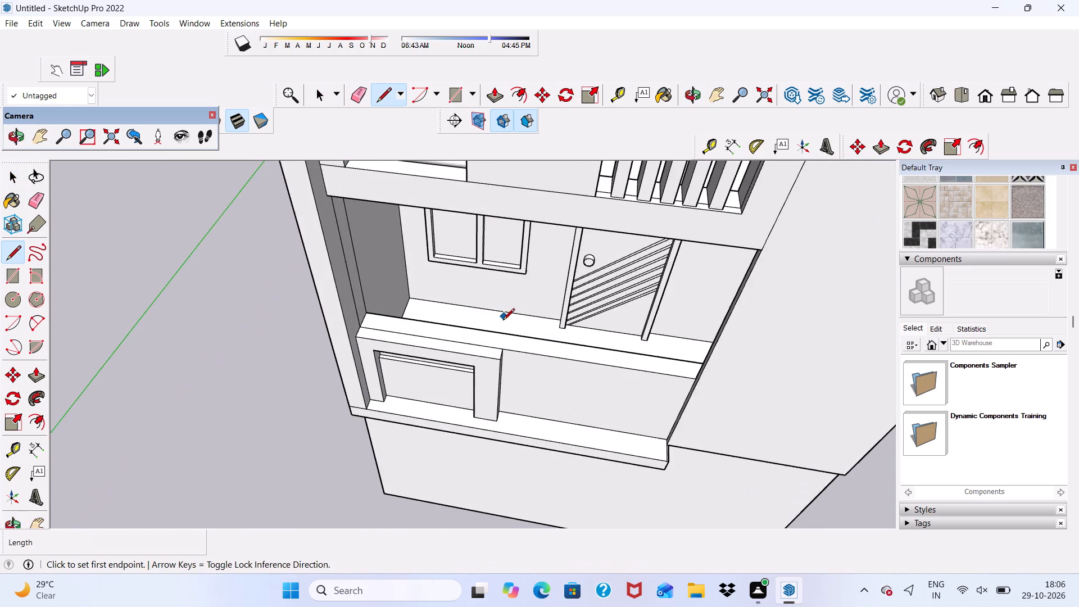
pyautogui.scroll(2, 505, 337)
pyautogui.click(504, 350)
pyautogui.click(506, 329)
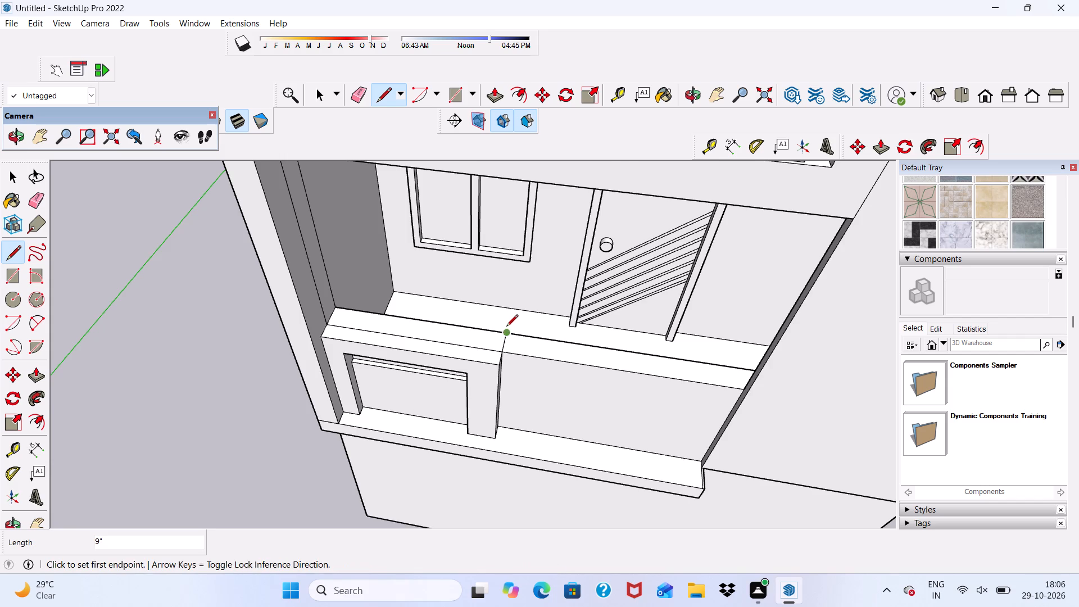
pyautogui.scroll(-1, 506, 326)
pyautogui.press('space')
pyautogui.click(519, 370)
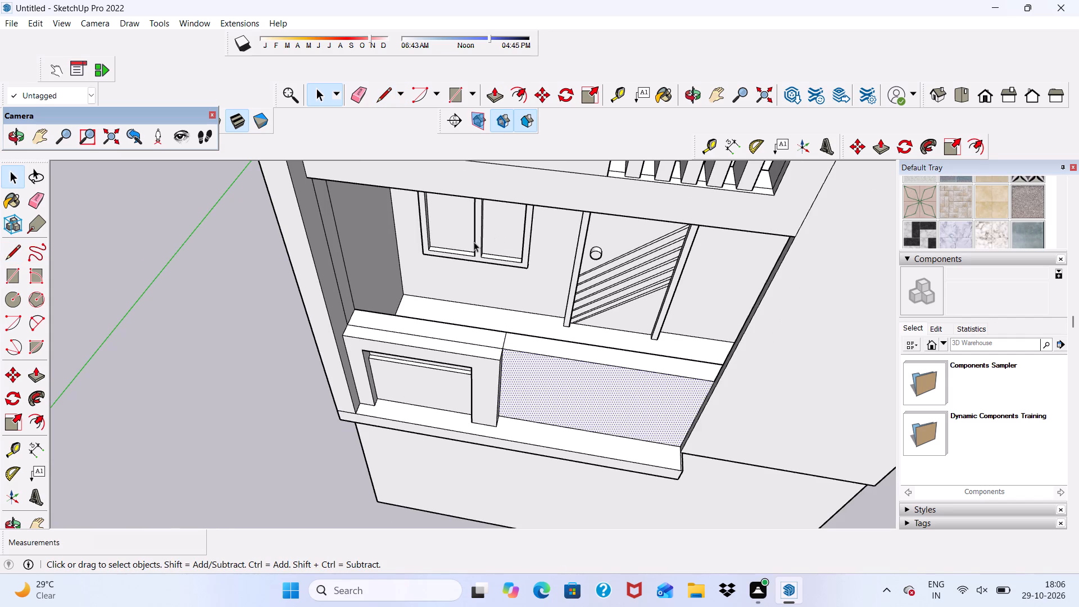
# Push/Pull the projecting frame's side face 4 1/2" outward along the parapet to widen that leg.
pyautogui.scroll(-2, 510, 348)
pyautogui.moveTo(512, 374); pyautogui.dragTo(482, 301, button='middle')
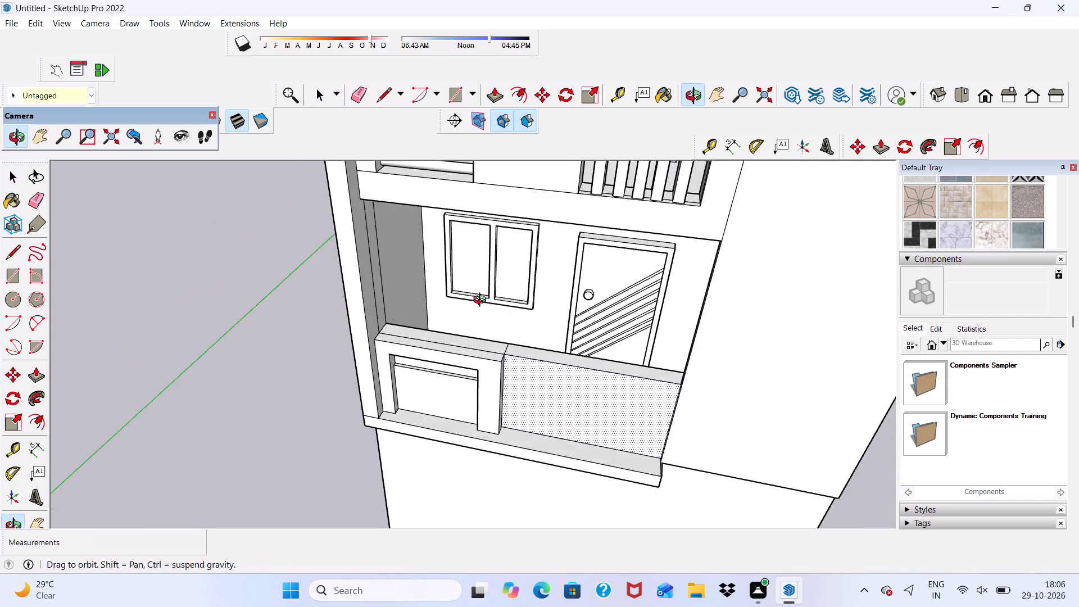
pyautogui.moveTo(482, 301); pyautogui.dragTo(416, 315, button='middle')
pyautogui.scroll(13, 499, 396)
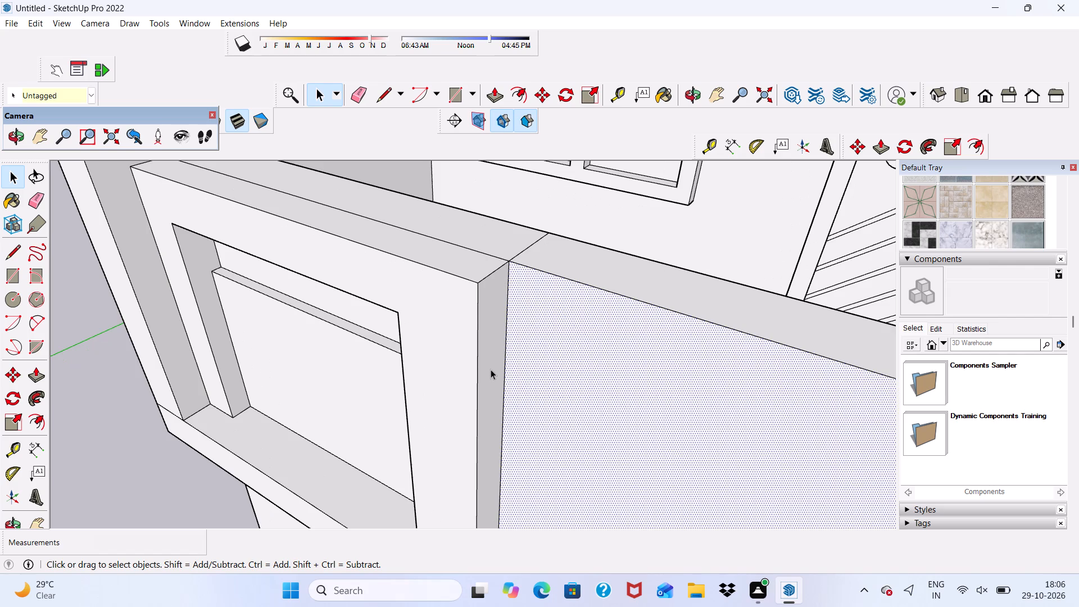
pyautogui.click(491, 369)
pyautogui.click(491, 93)
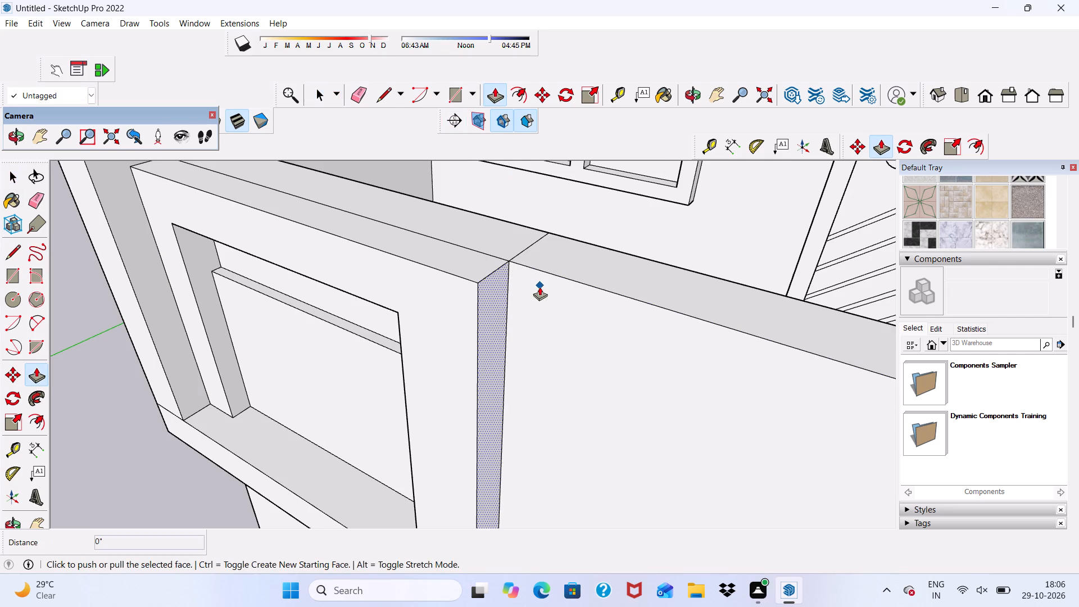
pyautogui.scroll(-4, 529, 296)
pyautogui.moveTo(519, 323); pyautogui.dragTo(482, 288, button='middle')
pyautogui.scroll(4, 495, 348)
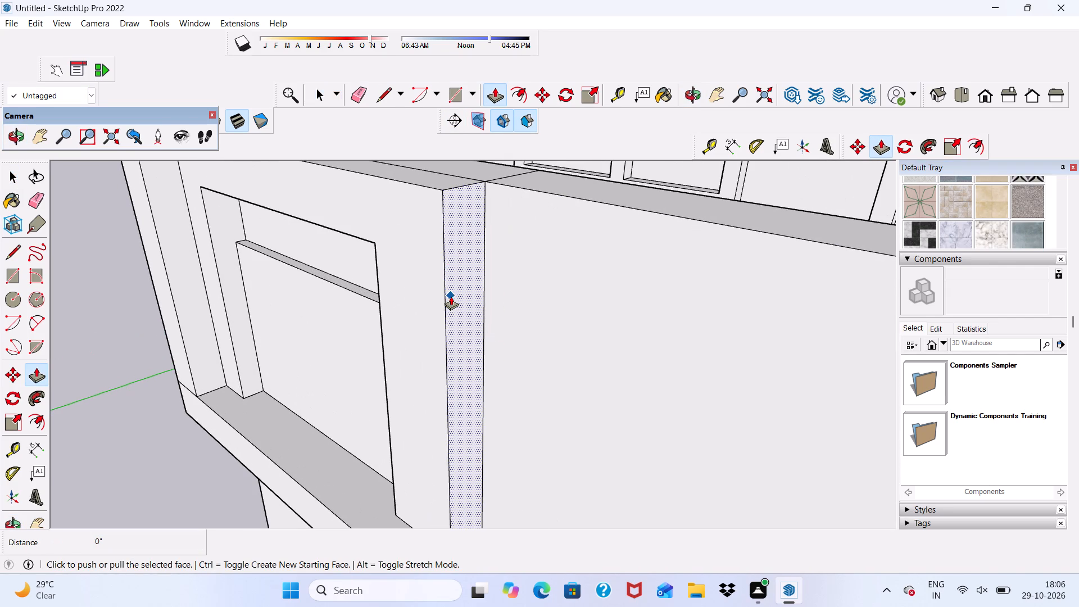
pyautogui.click(451, 296)
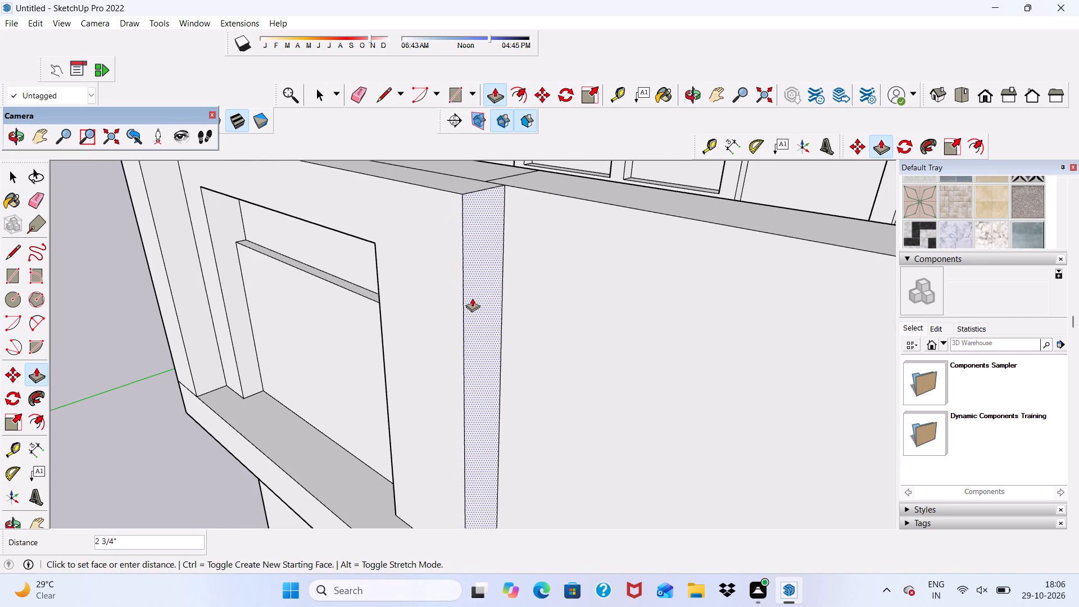
pyautogui.click(488, 289)
pyautogui.scroll(-5, 488, 289)
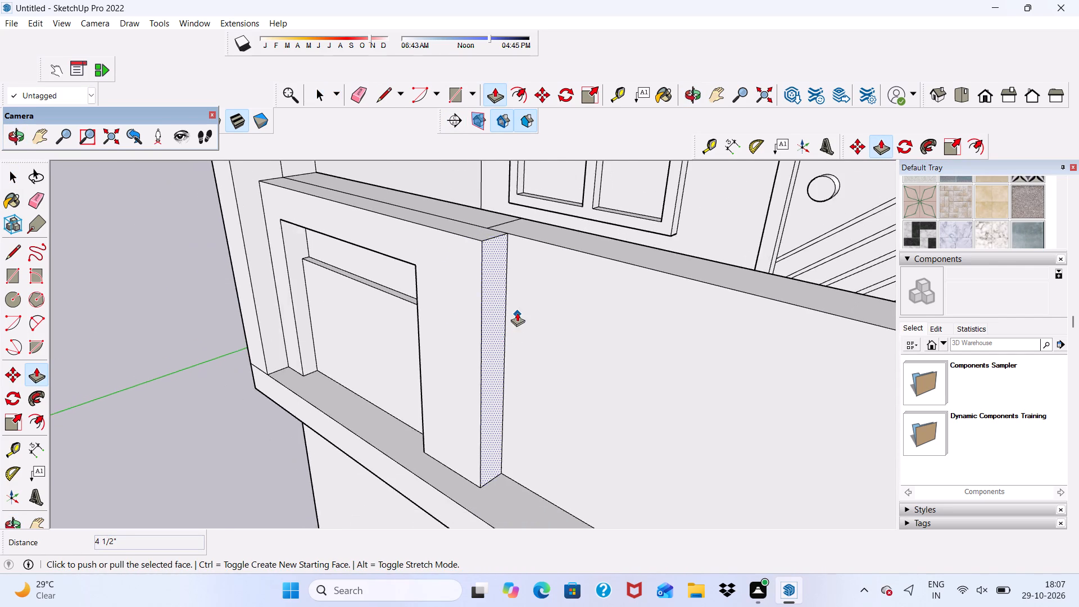
pyautogui.scroll(-1, 517, 312)
pyautogui.moveTo(517, 312); pyautogui.dragTo(532, 339, button='middle')
# Erase the leftover line crossing the parapet's top behind the widened frame leg.
pyautogui.click(357, 82)
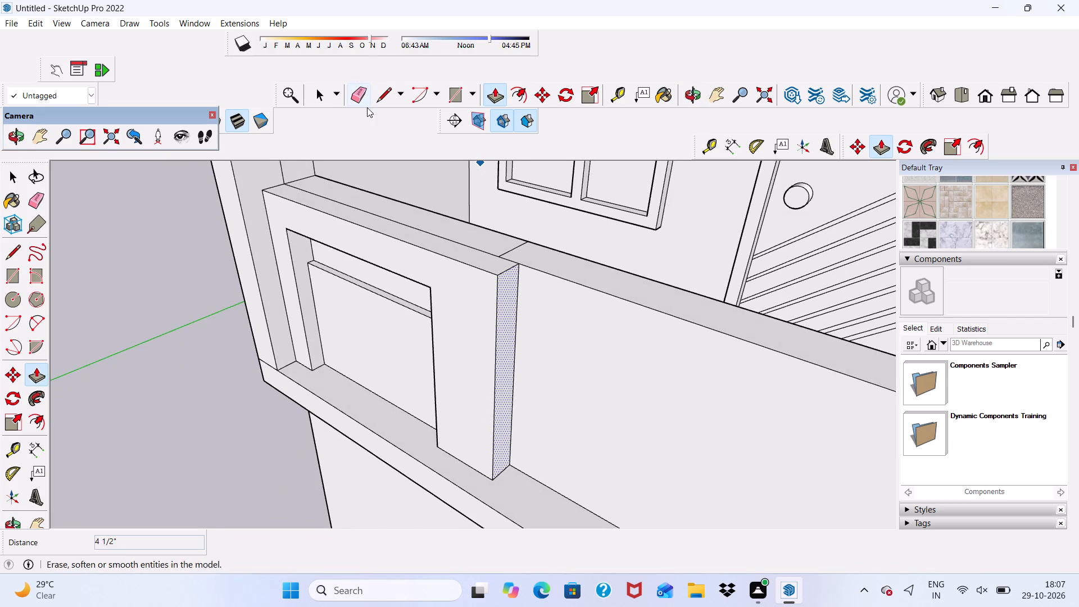
pyautogui.click(359, 90)
pyautogui.scroll(3, 552, 214)
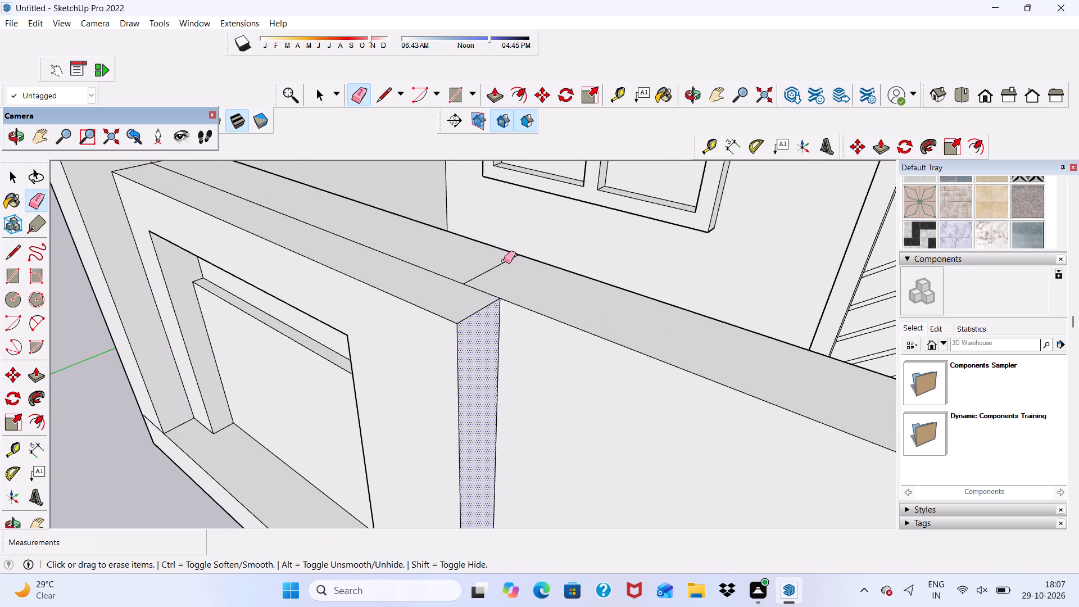
pyautogui.moveTo(504, 261); pyautogui.dragTo(506, 274)
pyautogui.press('space')
# Draw a 9" line across the parapet's top from the widened frame's corner to the rear edge.
pyautogui.click(380, 96)
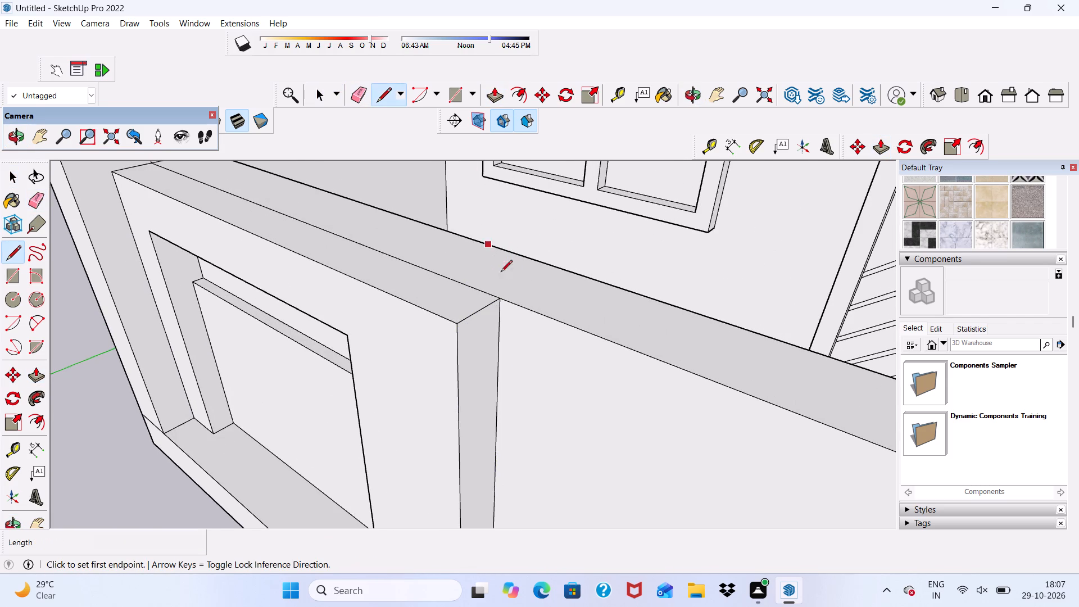
pyautogui.scroll(6, 514, 314)
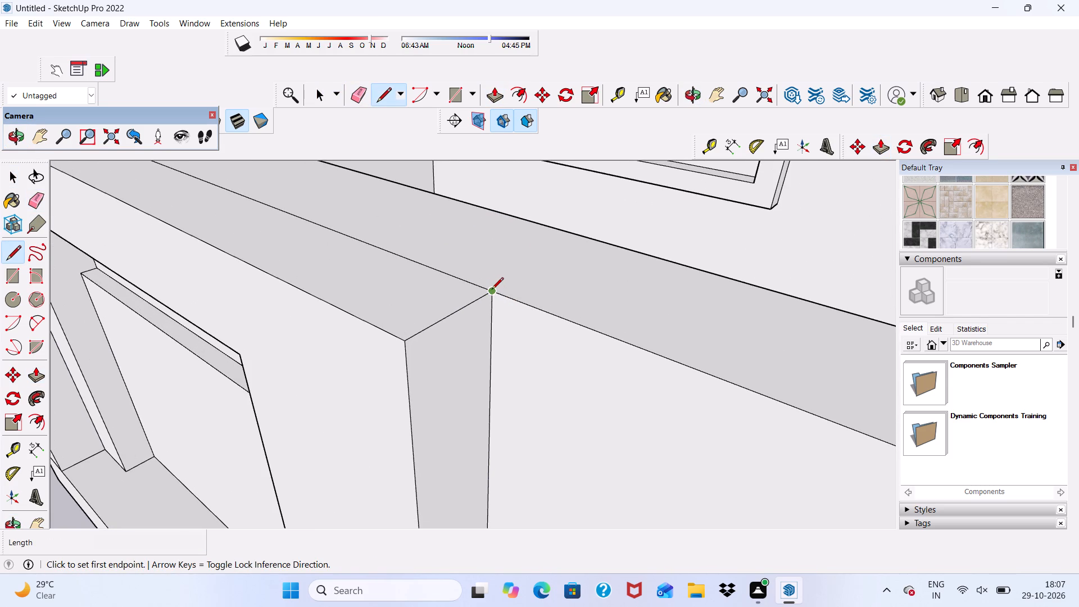
pyautogui.click(492, 290)
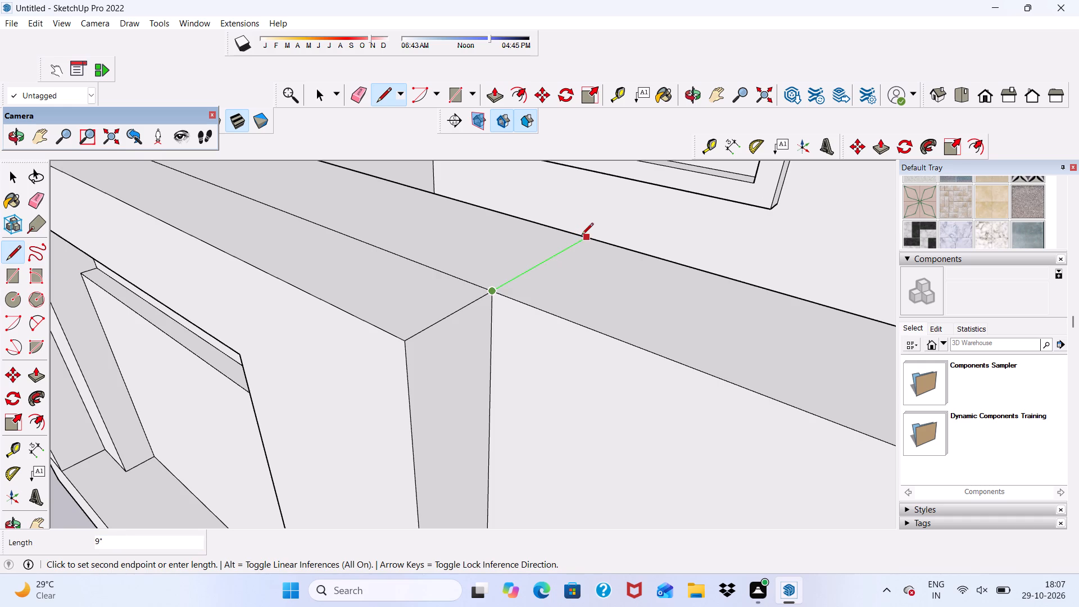
pyautogui.click(582, 235)
pyautogui.scroll(-4, 533, 252)
pyautogui.press('space')
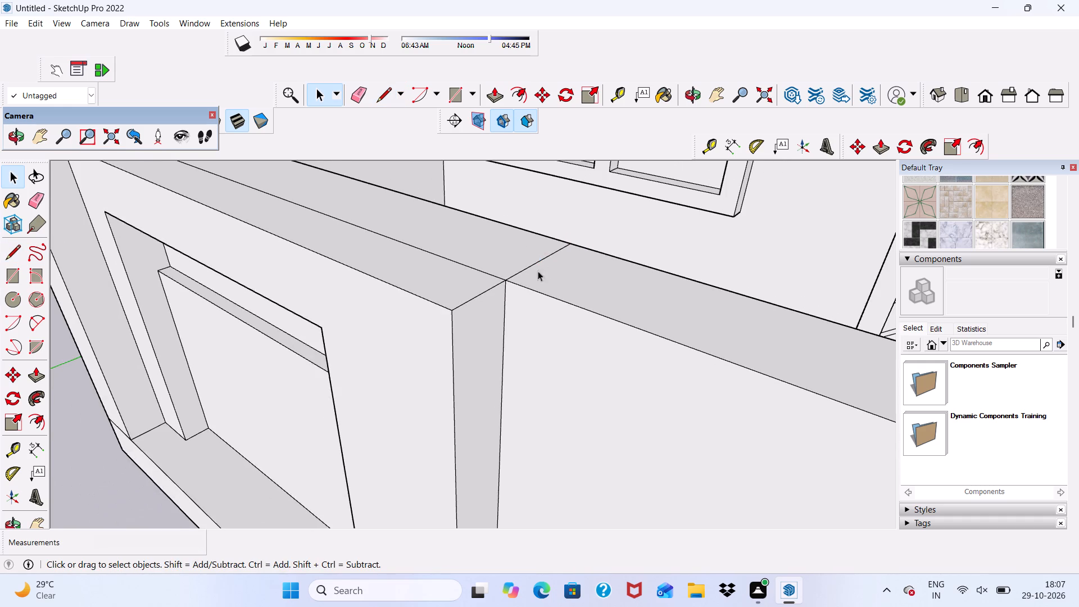
# Push/Pull the plain parapet face beside the frame back to the parapet's rear edge, undoing the extra push beyond it.
pyautogui.scroll(-4, 523, 275)
pyautogui.moveTo(522, 292); pyautogui.dragTo(579, 214, button='middle')
pyautogui.scroll(-5, 581, 214)
pyautogui.moveTo(504, 273); pyautogui.dragTo(505, 270, button='middle')
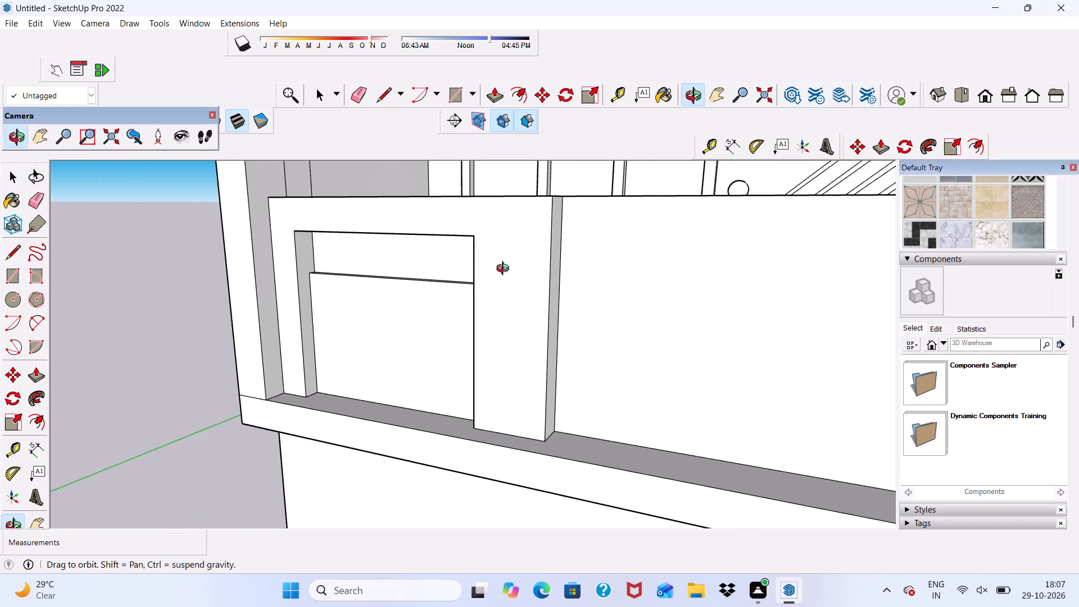
pyautogui.moveTo(505, 270); pyautogui.dragTo(593, 237, button='middle')
pyautogui.scroll(-5, 452, 244)
pyautogui.moveTo(446, 301); pyautogui.dragTo(442, 351, button='middle')
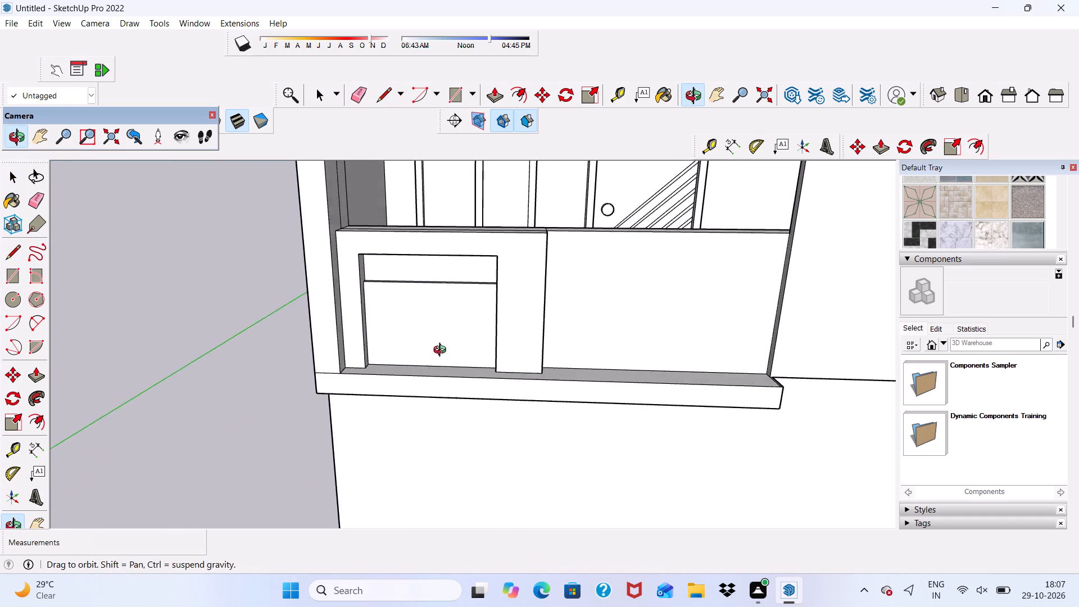
pyautogui.moveTo(442, 351); pyautogui.dragTo(430, 347, button='middle')
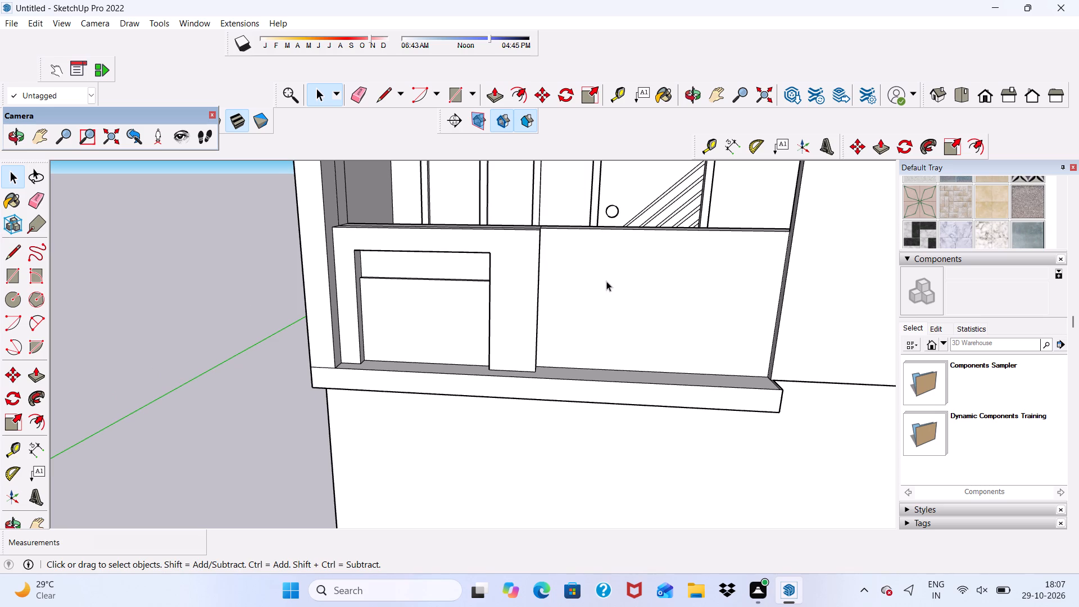
pyautogui.scroll(5, 606, 281)
pyautogui.click(604, 269)
pyautogui.scroll(-6, 586, 266)
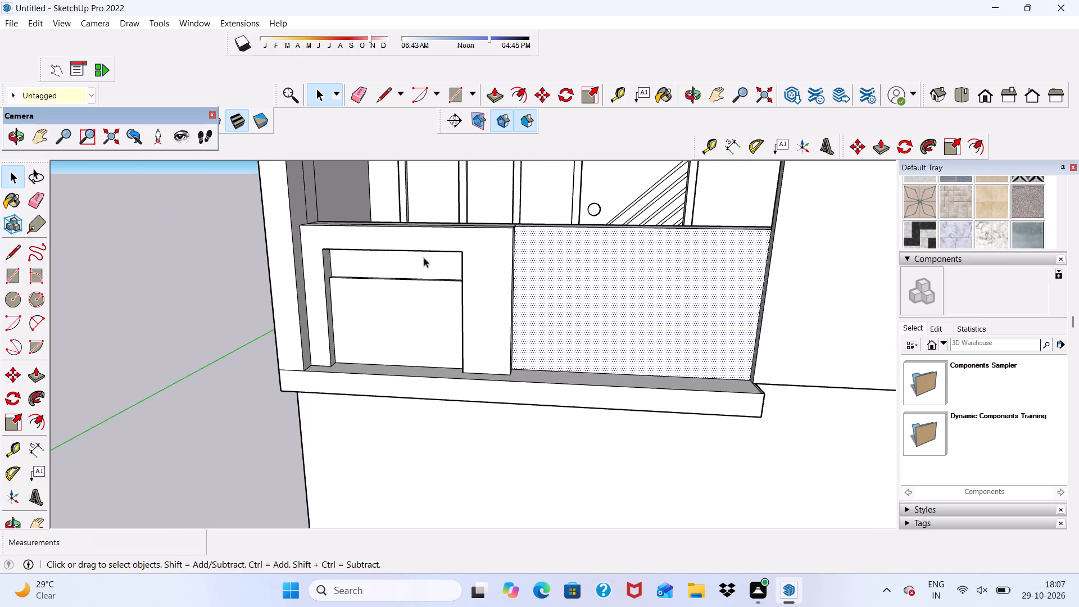
pyautogui.click(494, 91)
pyautogui.scroll(1, 601, 317)
pyautogui.scroll(-3, 599, 298)
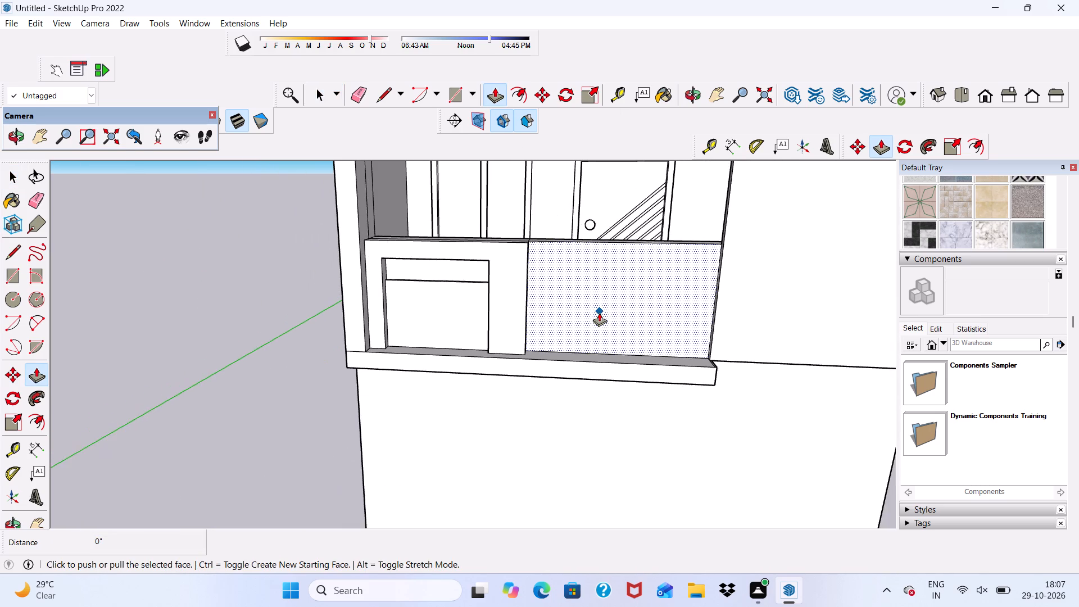
pyautogui.moveTo(599, 312); pyautogui.dragTo(576, 404, button='middle')
pyautogui.scroll(-1, 599, 312)
pyautogui.moveTo(572, 347); pyautogui.dragTo(579, 330)
pyautogui.click(579, 325)
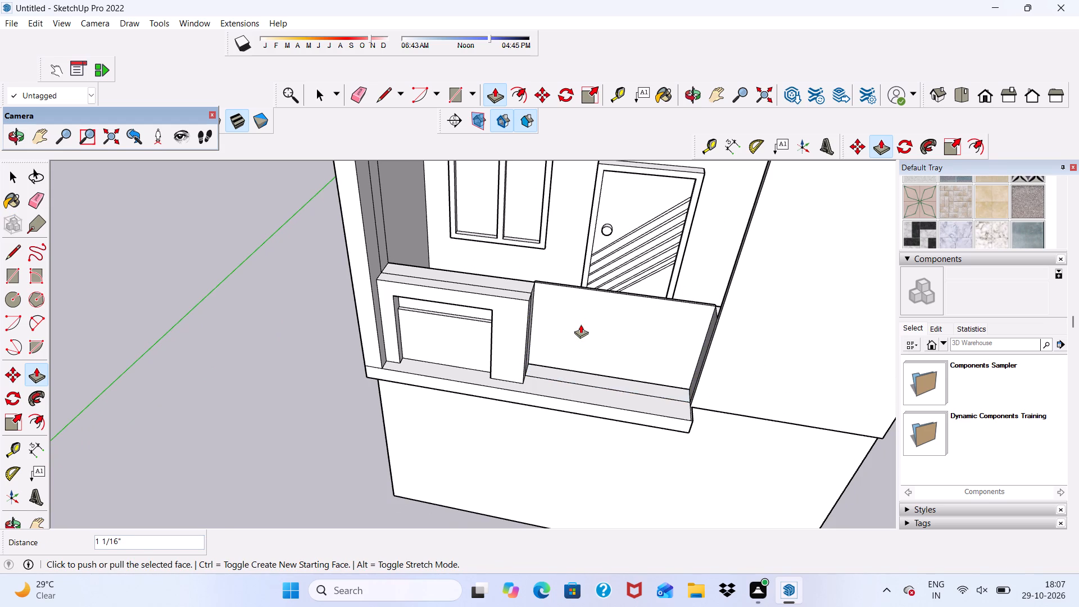
pyautogui.hotkey('ctrl', 'z')
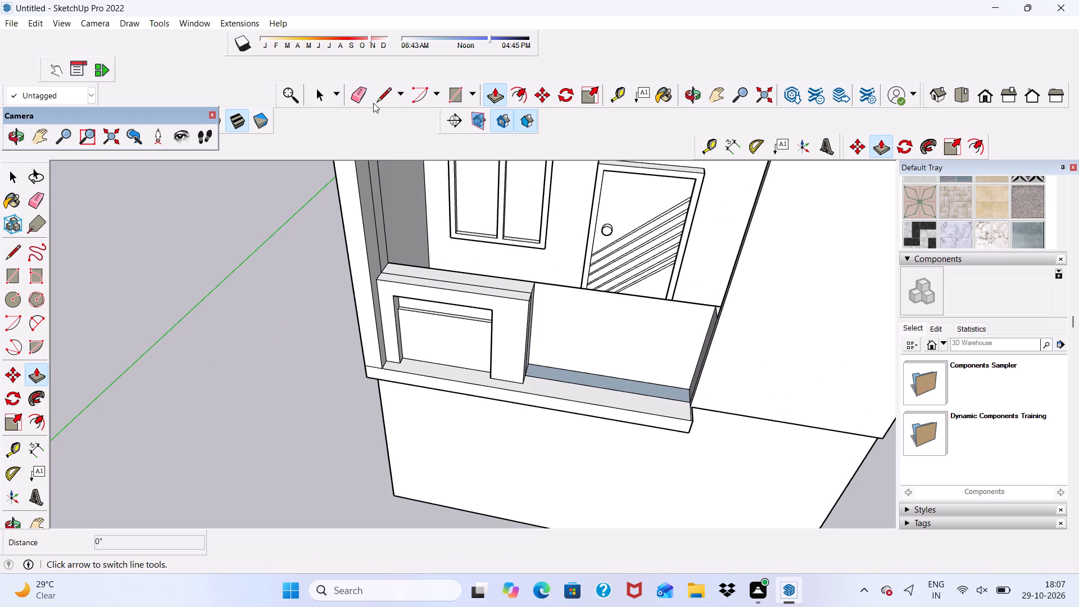
# Erase the top edge of the plain parapet face beside the frame to open up that section.
pyautogui.click(357, 94)
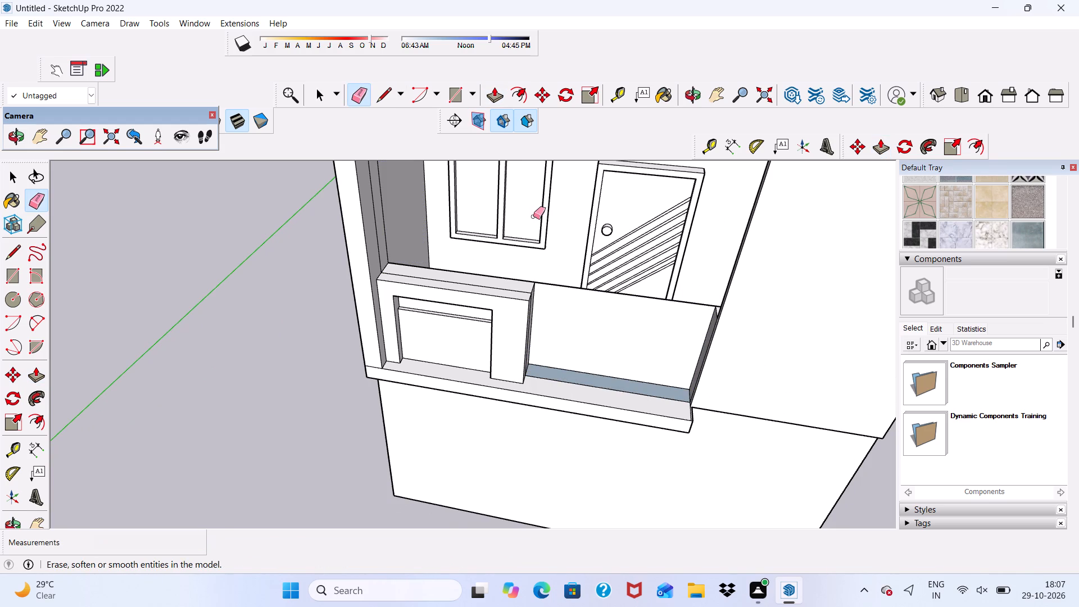
pyautogui.scroll(4, 533, 217)
pyautogui.click(560, 319)
# Push/Pull the raised strip left in the opened section down 3 5/16" to the front ledge's level.
pyautogui.scroll(-3, 557, 351)
pyautogui.moveTo(557, 384); pyautogui.dragTo(526, 352, button='middle')
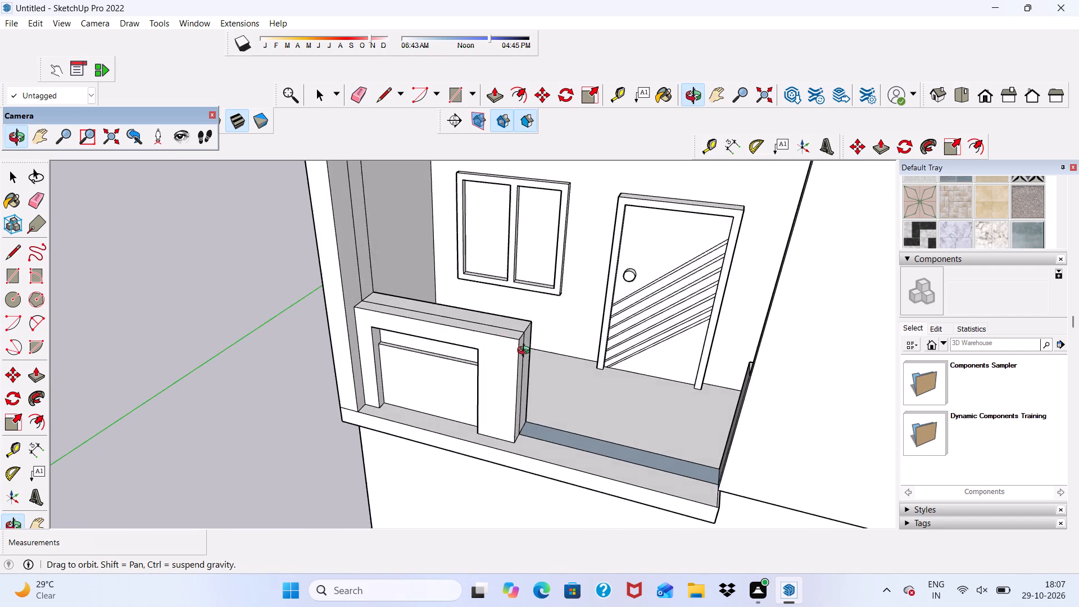
pyautogui.moveTo(526, 352); pyautogui.dragTo(528, 354, button='middle')
pyautogui.scroll(1, 531, 355)
pyautogui.scroll(-1, 502, 413)
pyautogui.moveTo(518, 436); pyautogui.dragTo(613, 367, button='middle')
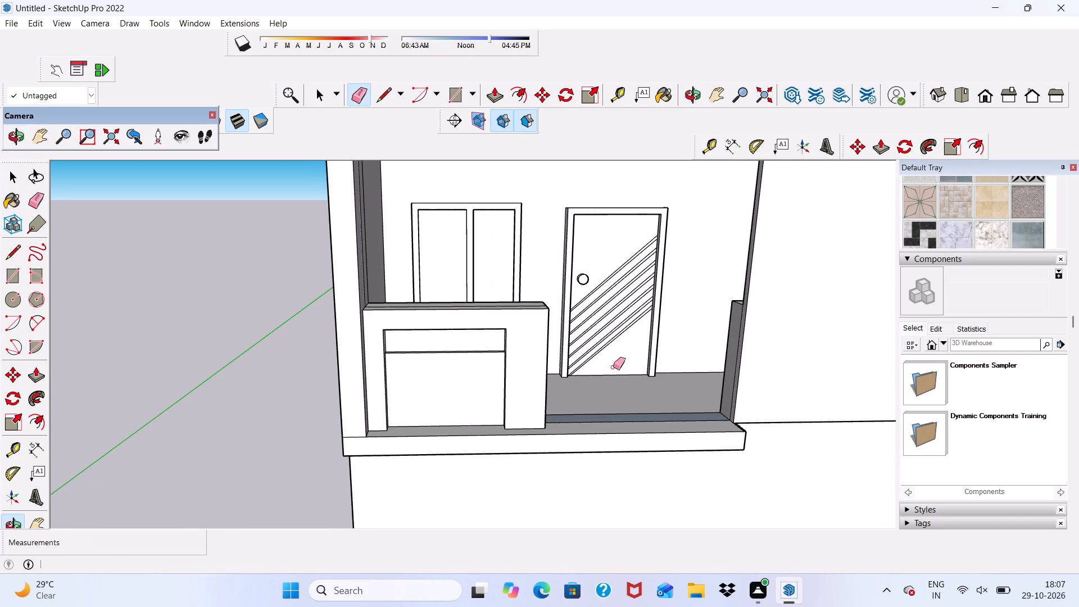
pyautogui.click(495, 89)
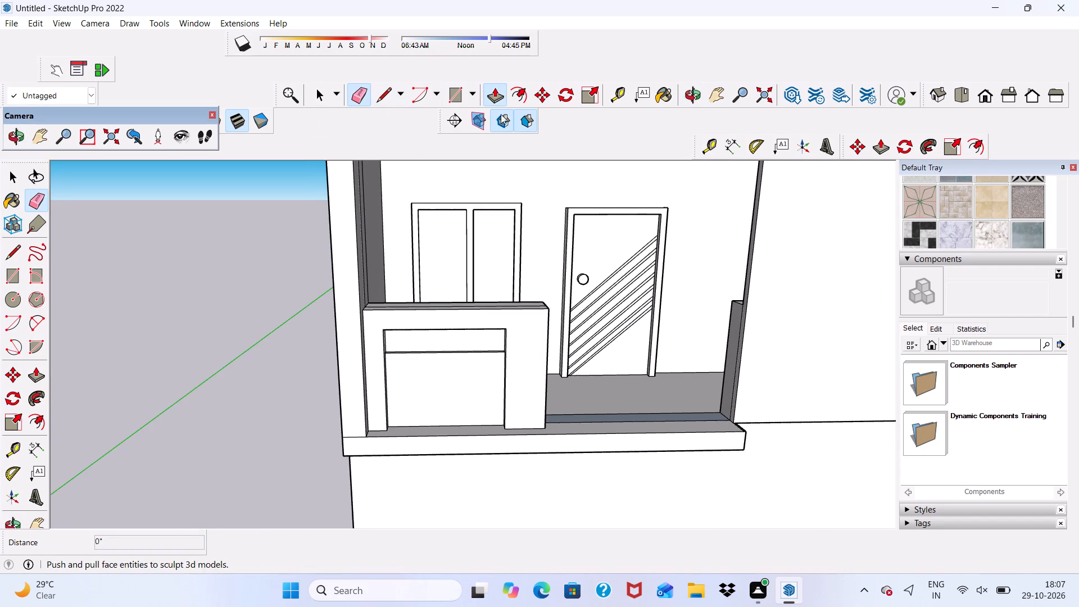
pyautogui.moveTo(571, 396); pyautogui.dragTo(507, 436, button='middle')
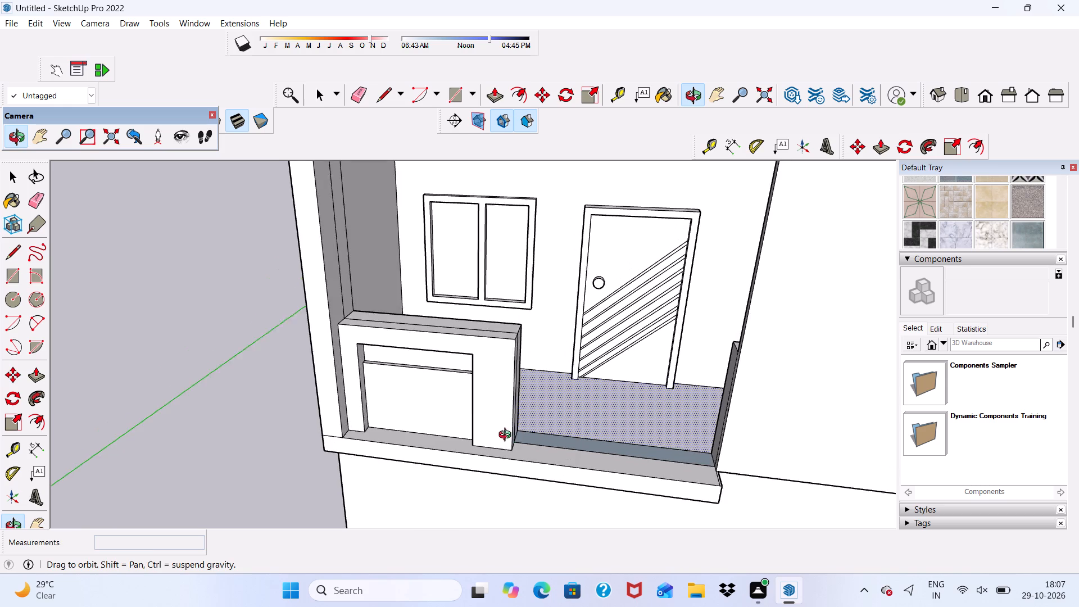
pyautogui.moveTo(507, 436); pyautogui.dragTo(505, 436, button='middle')
pyautogui.scroll(7, 562, 445)
pyautogui.click(560, 442)
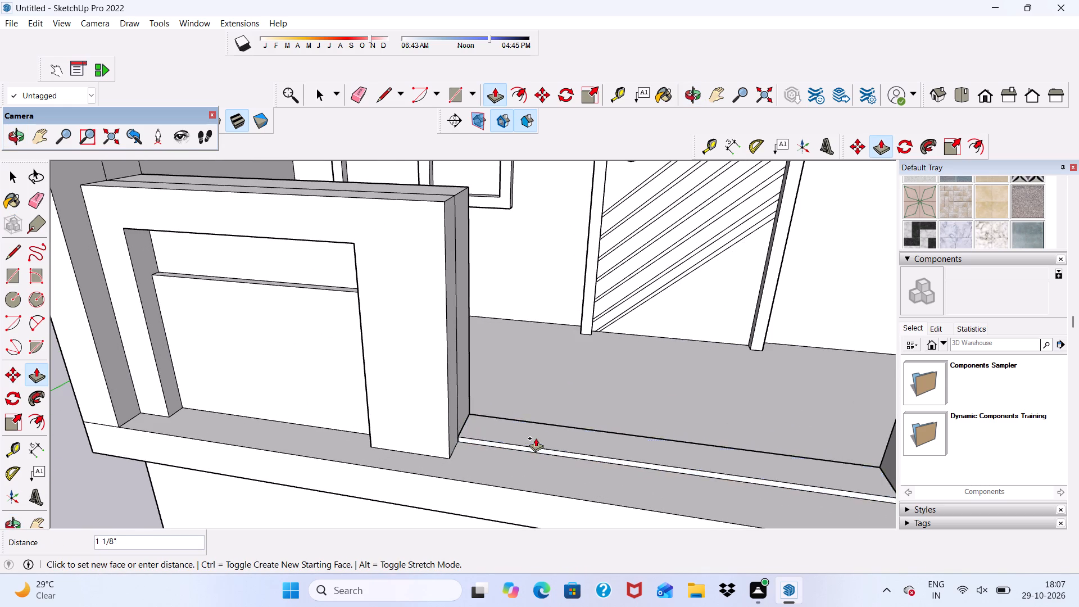
pyautogui.click(486, 455)
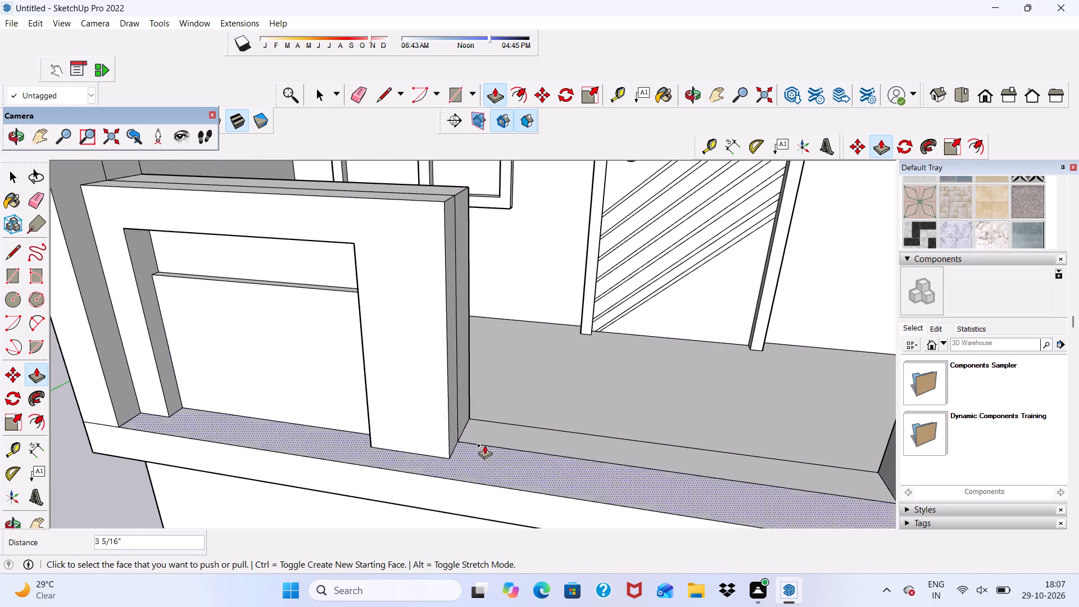
# Erase the leftover vertical line on the frame's end face and the dividing line along the opened section's ledge.
pyautogui.moveTo(358, 88); pyautogui.dragTo(371, 109)
pyautogui.scroll(4, 474, 257)
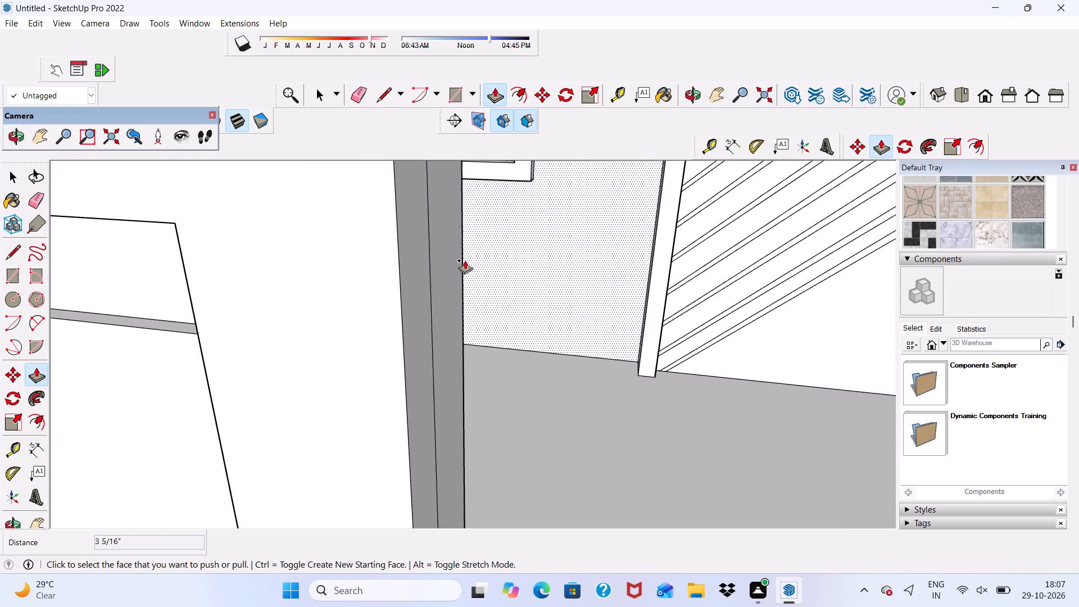
pyautogui.click(357, 96)
pyautogui.moveTo(419, 223); pyautogui.dragTo(434, 218)
pyautogui.scroll(-10, 410, 180)
pyautogui.moveTo(503, 438); pyautogui.dragTo(506, 449)
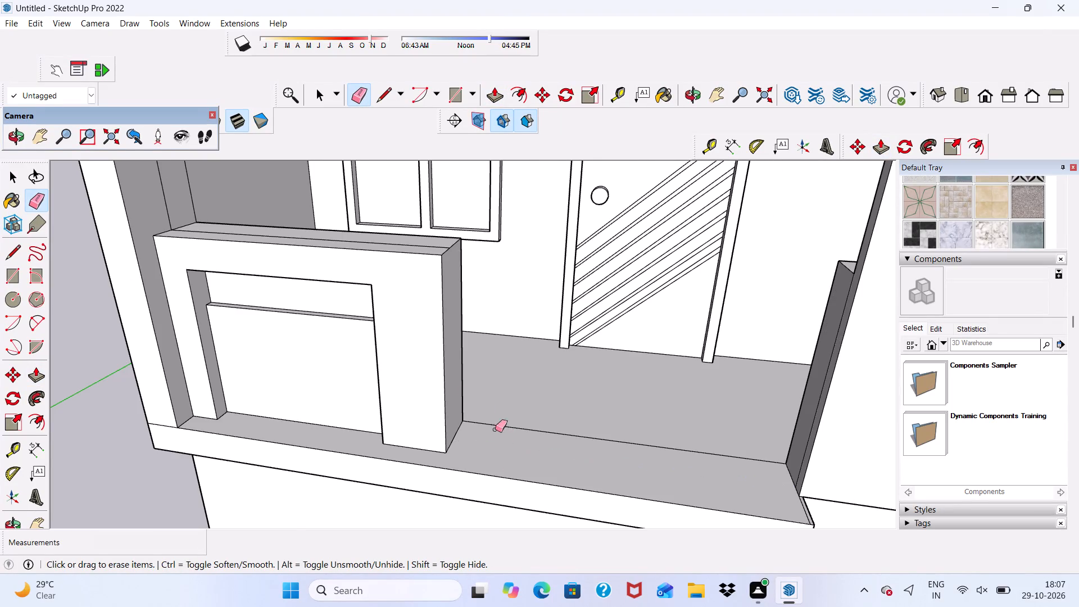
# Draw a circle of about 2 1/4" radius near the top of the frame's end face.
pyautogui.scroll(-5, 456, 402)
pyautogui.moveTo(460, 446); pyautogui.dragTo(397, 481, button='middle')
pyautogui.scroll(5, 400, 302)
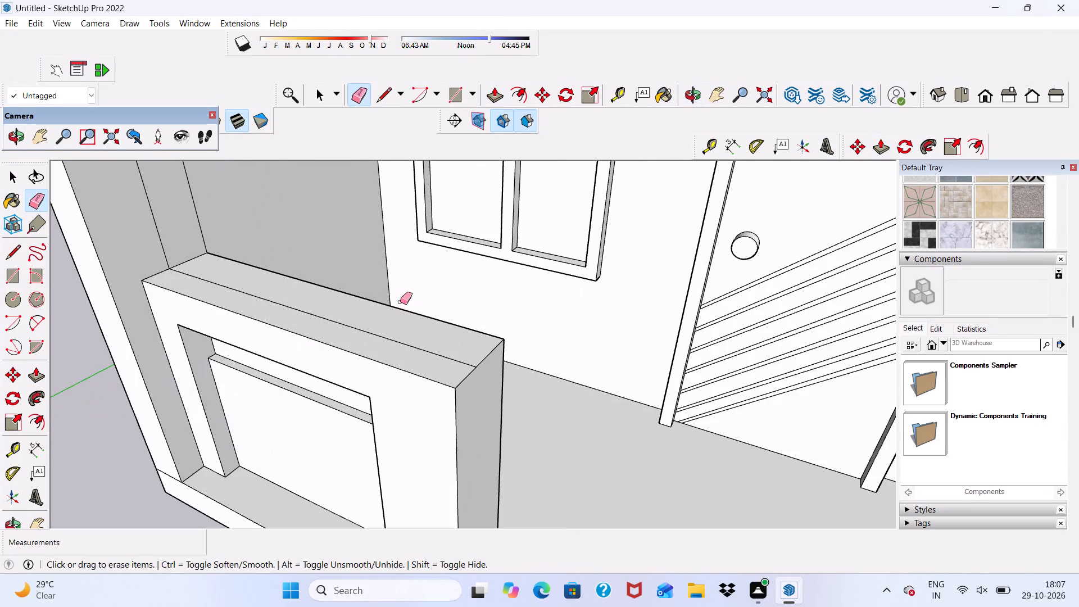
pyautogui.moveTo(429, 354); pyautogui.dragTo(429, 302, button='middle')
pyautogui.scroll(-4, 429, 301)
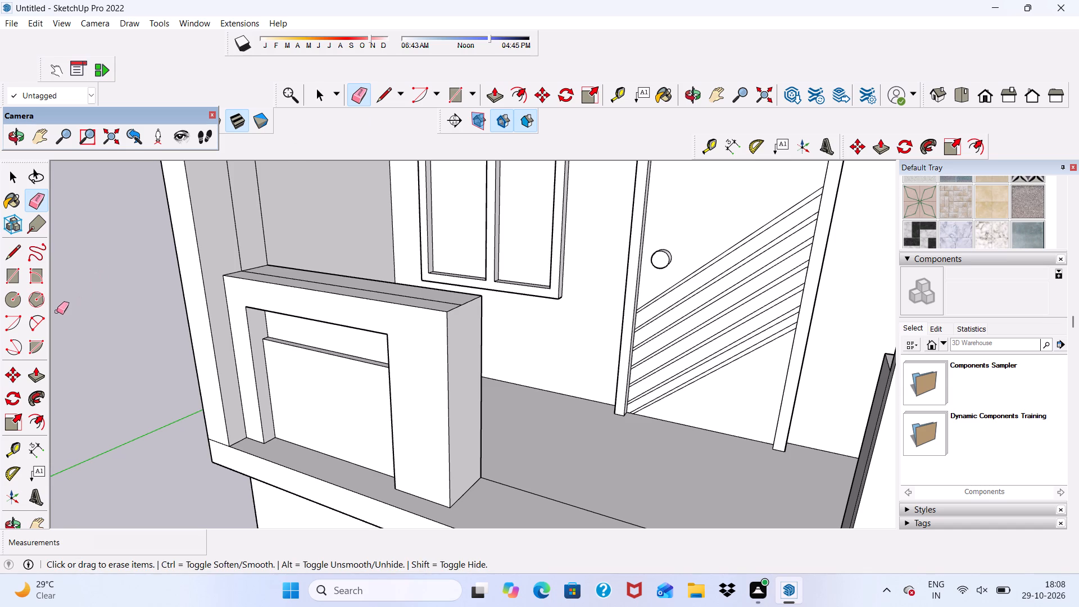
pyautogui.click(14, 292)
pyautogui.moveTo(311, 353); pyautogui.dragTo(288, 338, button='middle')
pyautogui.scroll(4, 388, 334)
pyautogui.scroll(4, 482, 298)
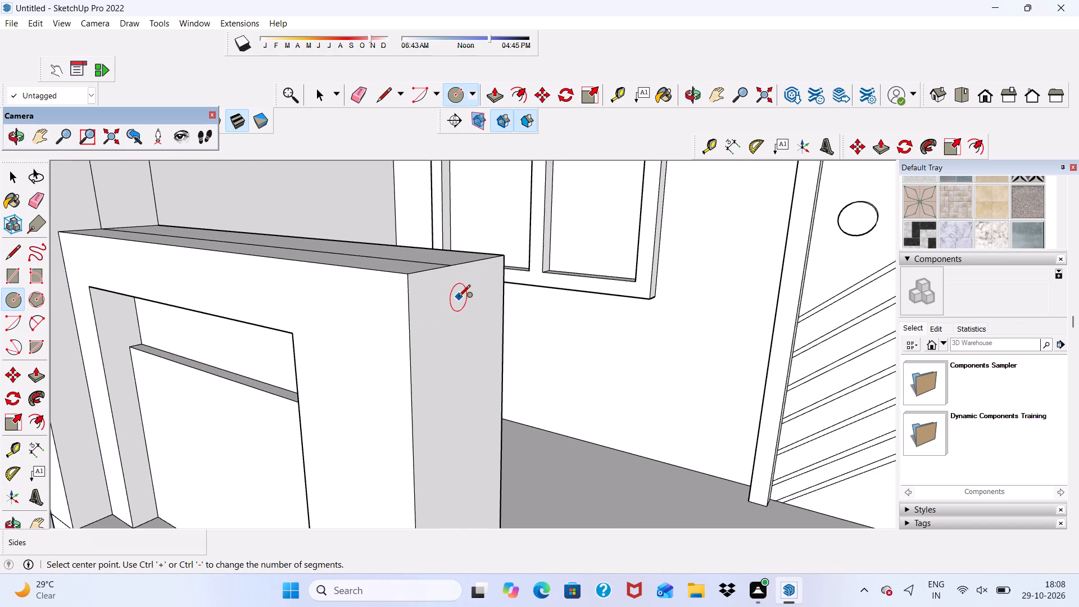
pyautogui.scroll(3, 459, 297)
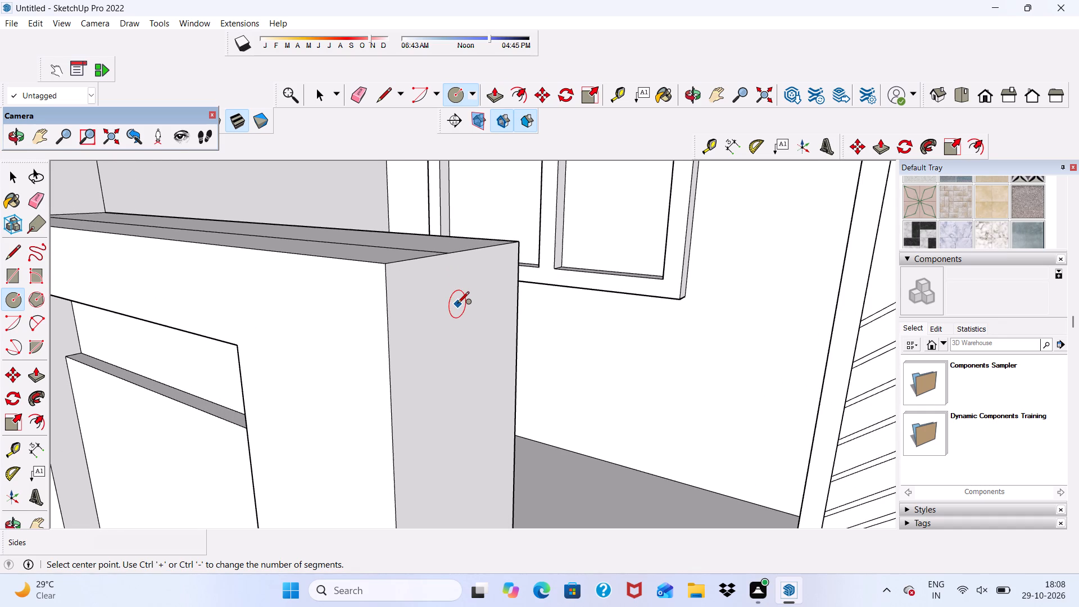
pyautogui.scroll(-3, 457, 304)
pyautogui.scroll(-1, 479, 372)
pyautogui.moveTo(479, 372); pyautogui.dragTo(423, 372, button='middle')
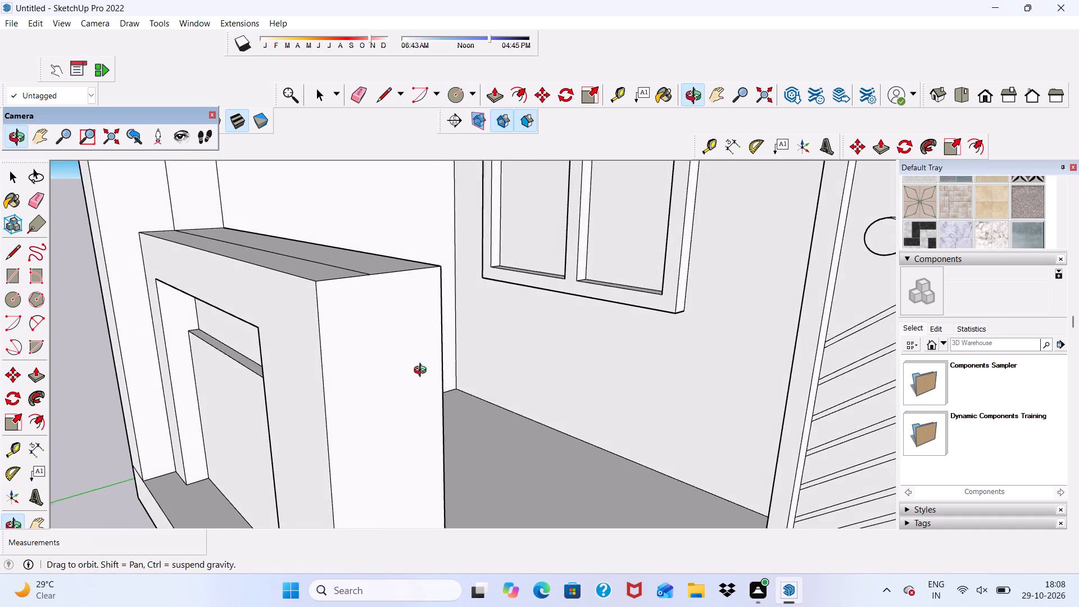
pyautogui.moveTo(423, 372); pyautogui.dragTo(442, 379, button='middle')
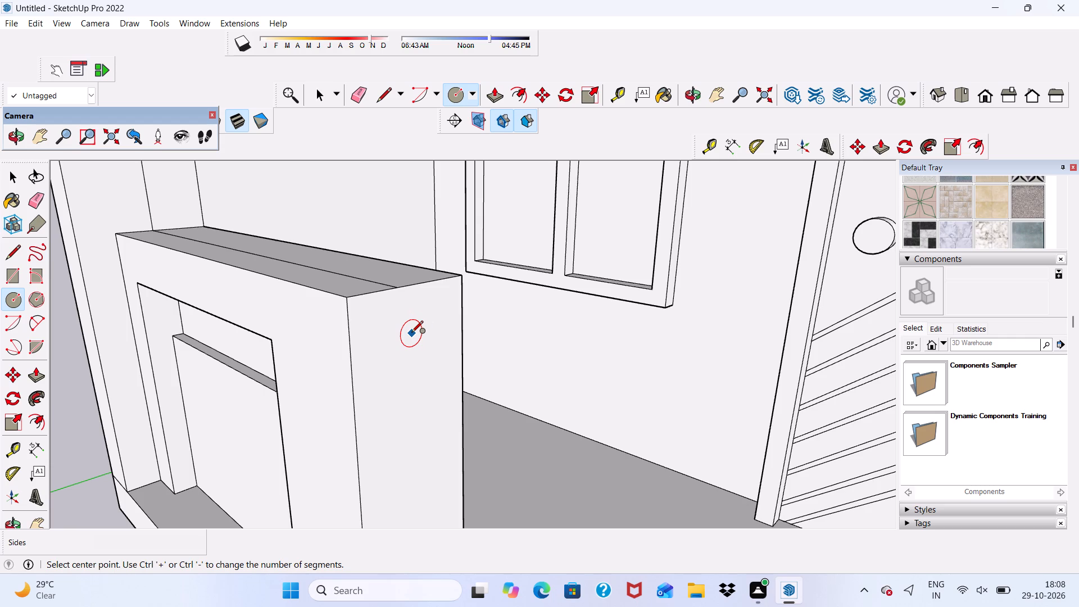
pyautogui.scroll(4, 411, 333)
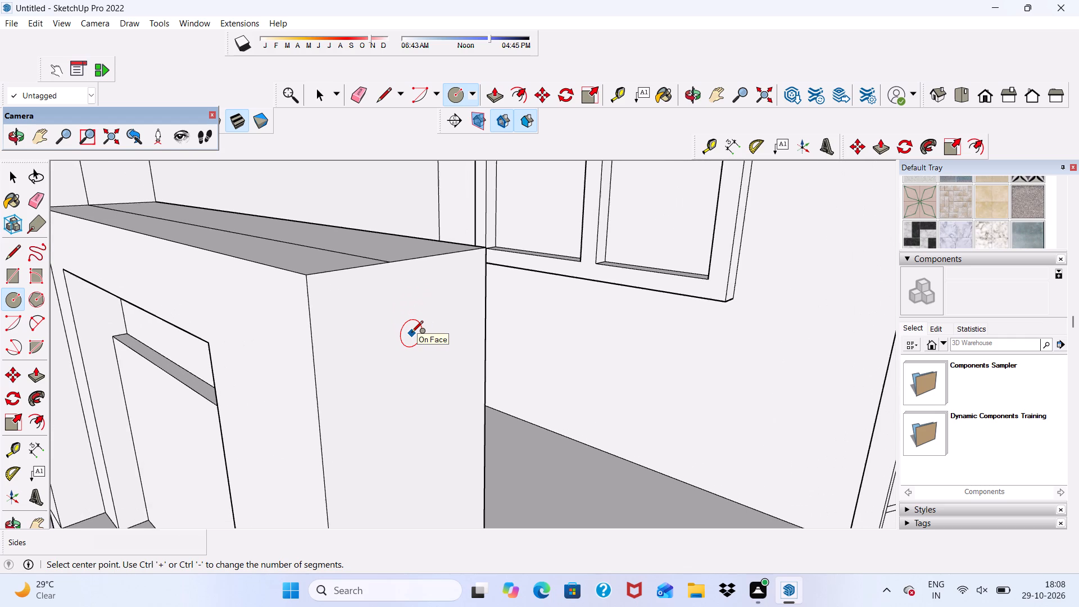
pyautogui.click(410, 332)
pyautogui.click(411, 300)
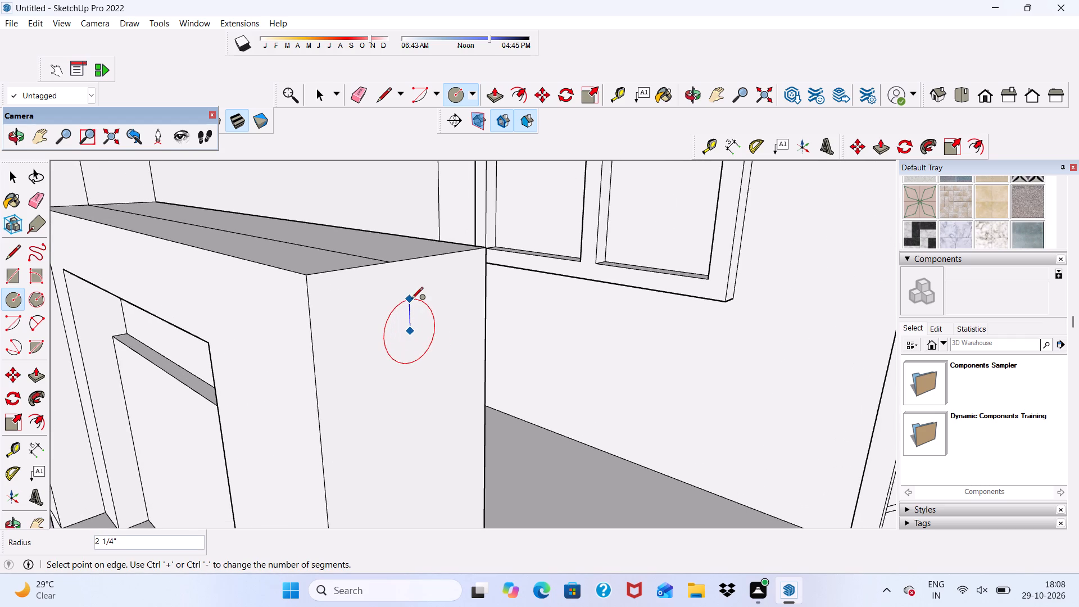
# Copy the circle about 7 1/8" straight down the frame's end face and multiply the copy by 5.
pyautogui.scroll(-20, 400, 288)
pyautogui.press('space')
pyautogui.scroll(2, 424, 342)
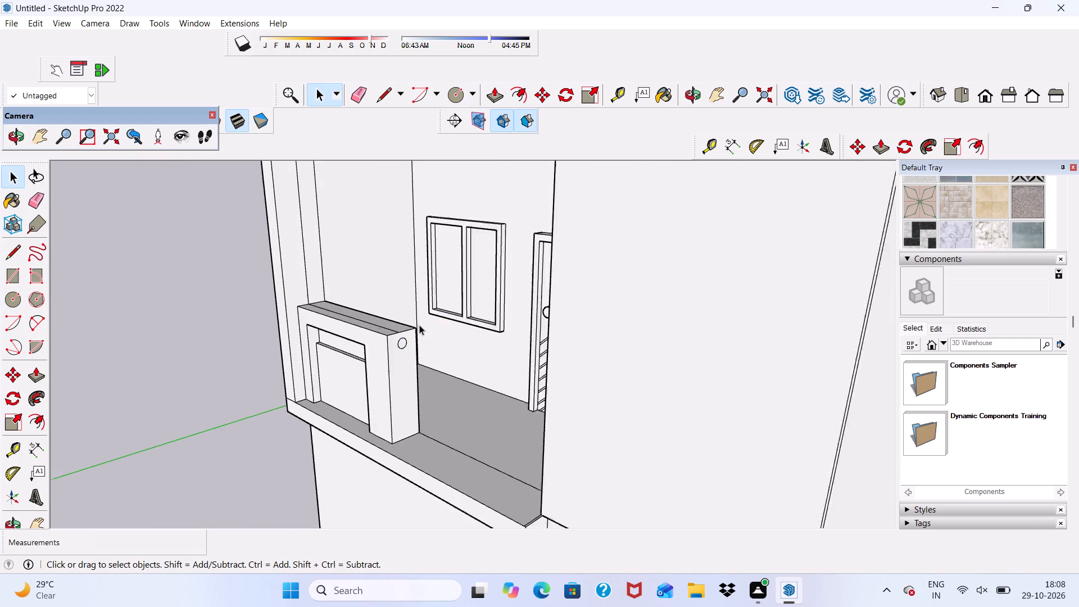
pyautogui.scroll(9, 419, 325)
pyautogui.click(383, 379)
pyautogui.click(383, 379)
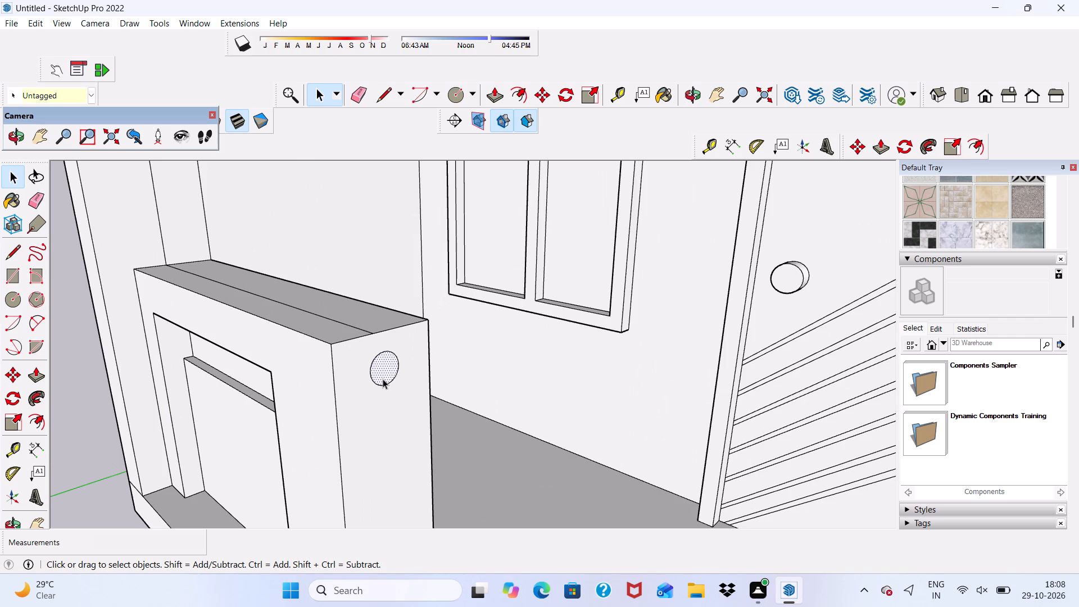
pyautogui.click(538, 92)
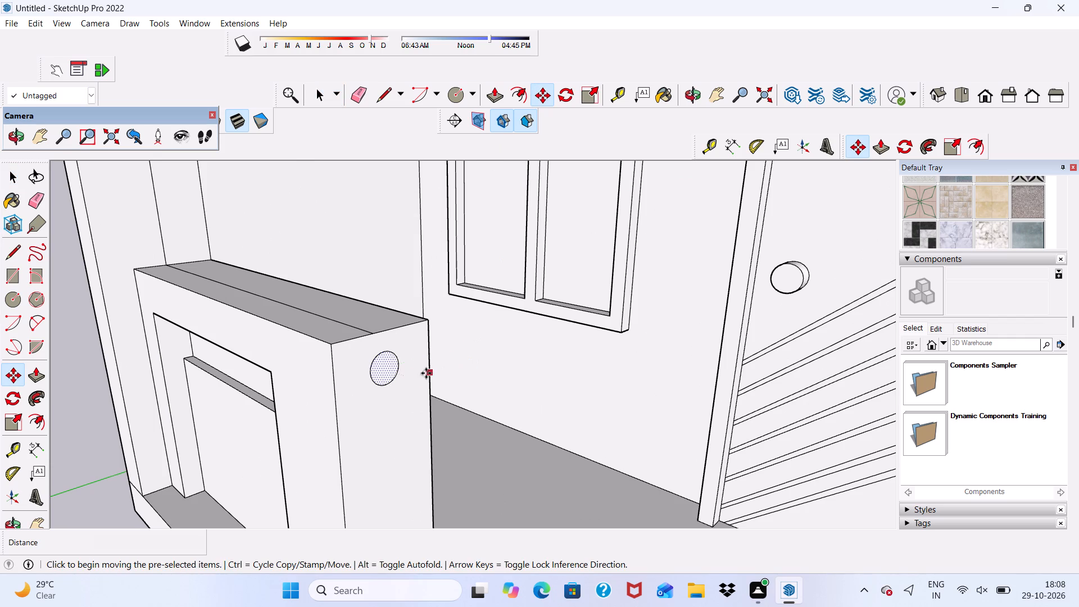
pyautogui.click(390, 374)
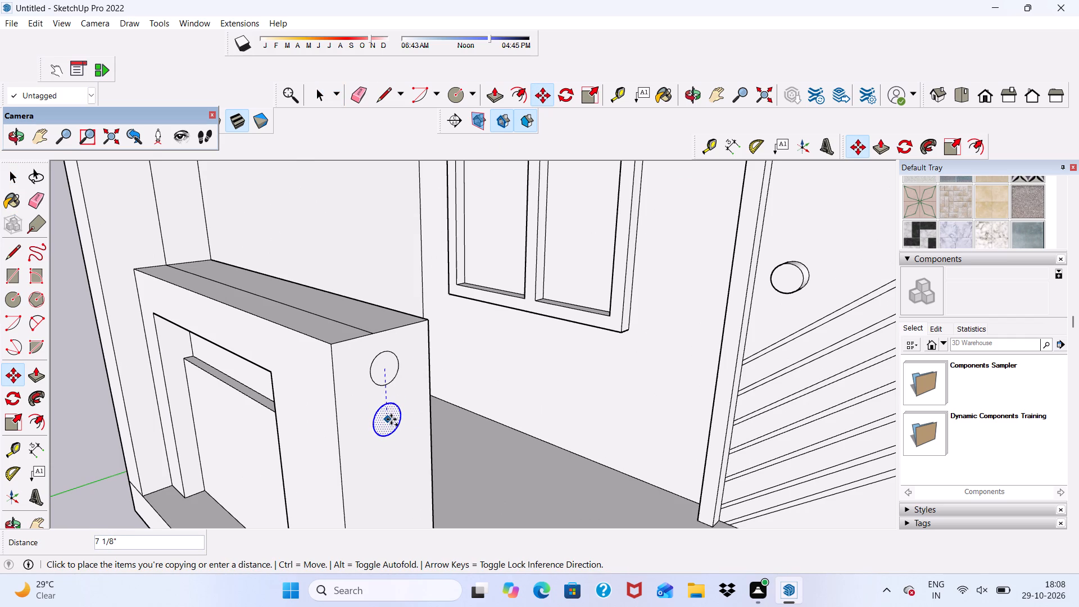
pyautogui.click(391, 419)
pyautogui.scroll(-3, 391, 384)
pyautogui.moveTo(391, 384); pyautogui.dragTo(461, 373, button='middle')
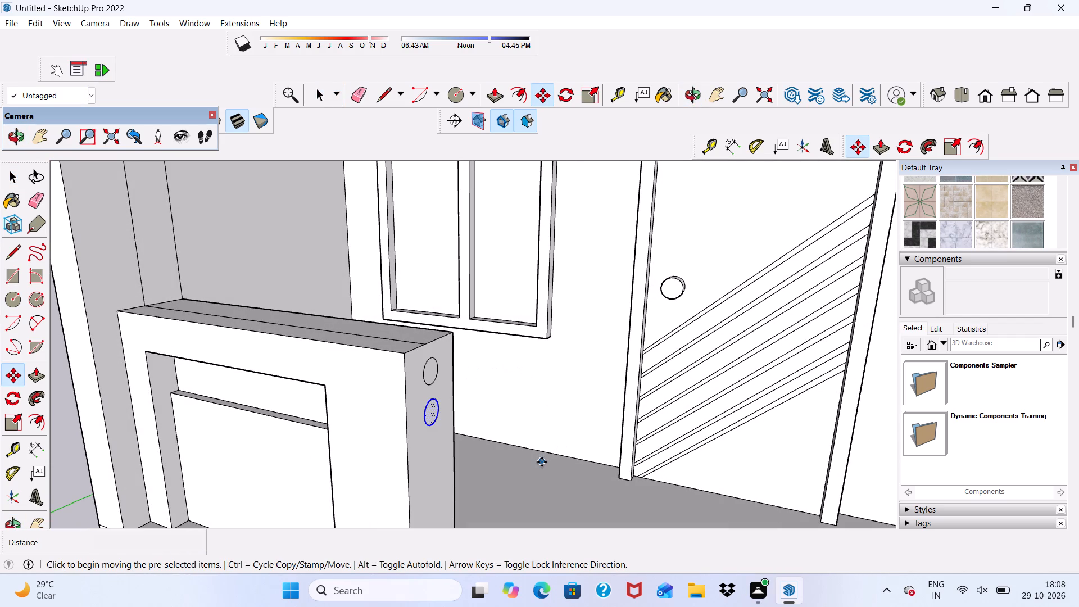
pyautogui.hotkey('shift', '*')
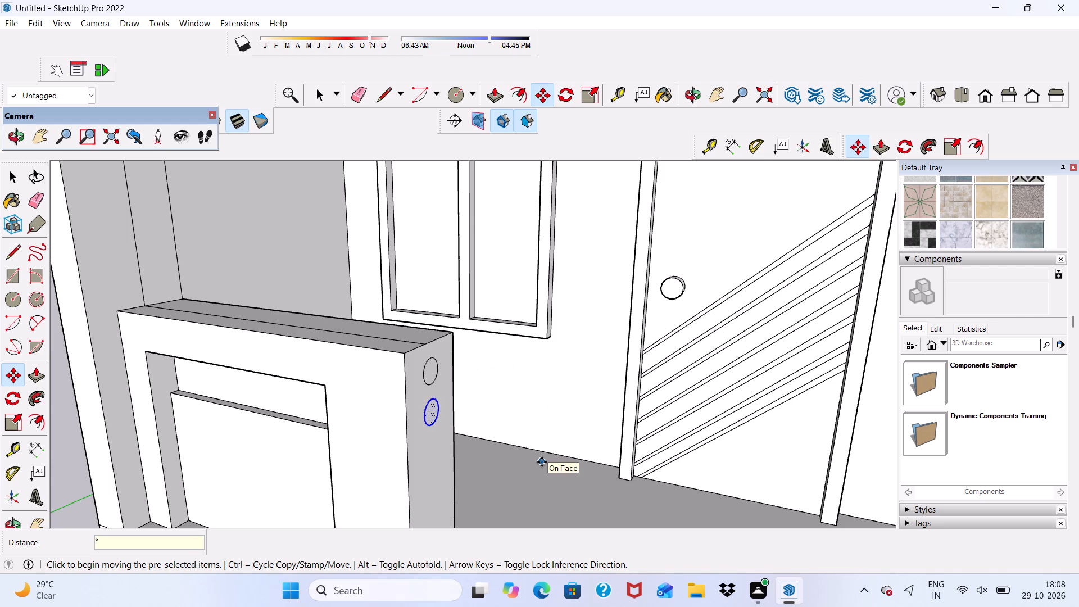
pyautogui.press('5')
pyautogui.press('Return')
# Push/Pull the top circle about 6' 7 15/16" across the opening to the opposite side as a round rail.
pyautogui.scroll(-8, 474, 406)
pyautogui.moveTo(483, 419); pyautogui.dragTo(434, 436, button='middle')
pyautogui.click(493, 91)
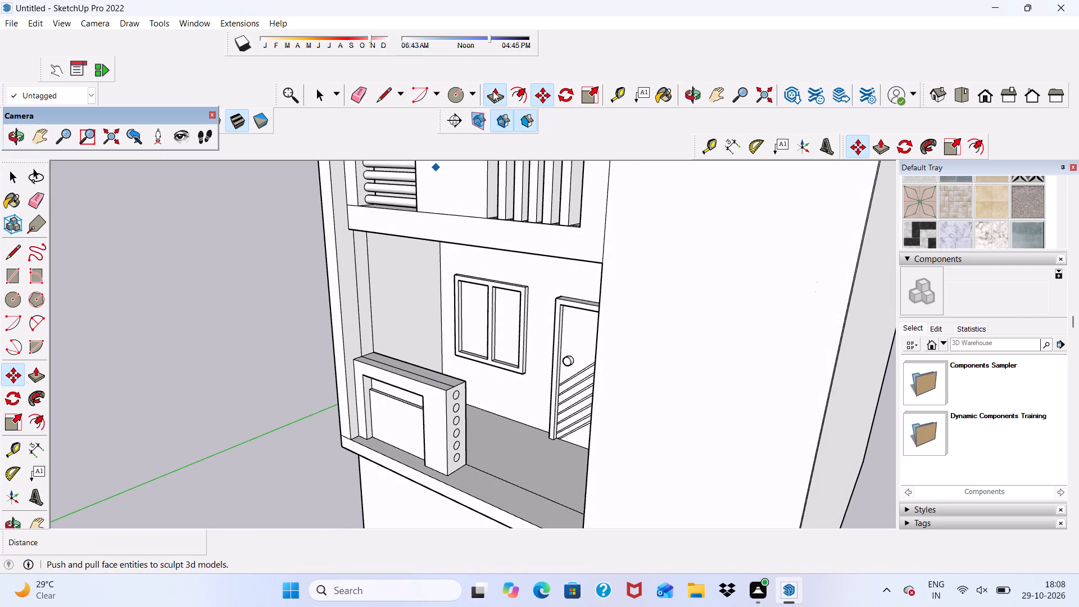
pyautogui.scroll(5, 504, 464)
pyautogui.scroll(4, 411, 357)
pyautogui.scroll(-1, 415, 343)
pyautogui.scroll(4, 424, 344)
pyautogui.click(430, 341)
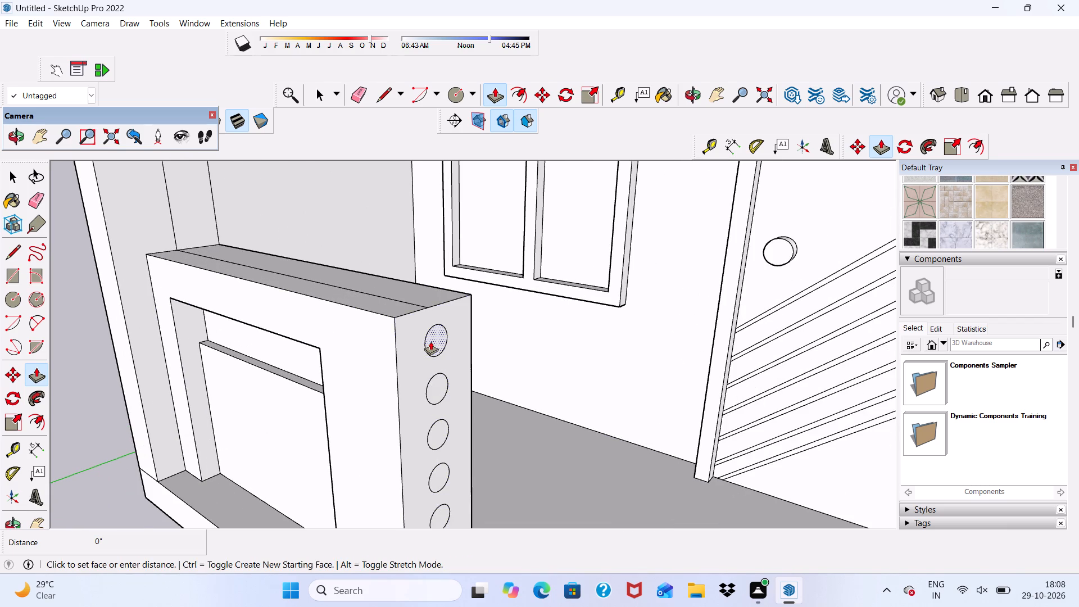
pyautogui.scroll(-4, 478, 372)
pyautogui.scroll(-4, 560, 362)
pyautogui.moveTo(531, 400); pyautogui.dragTo(733, 430, button='middle')
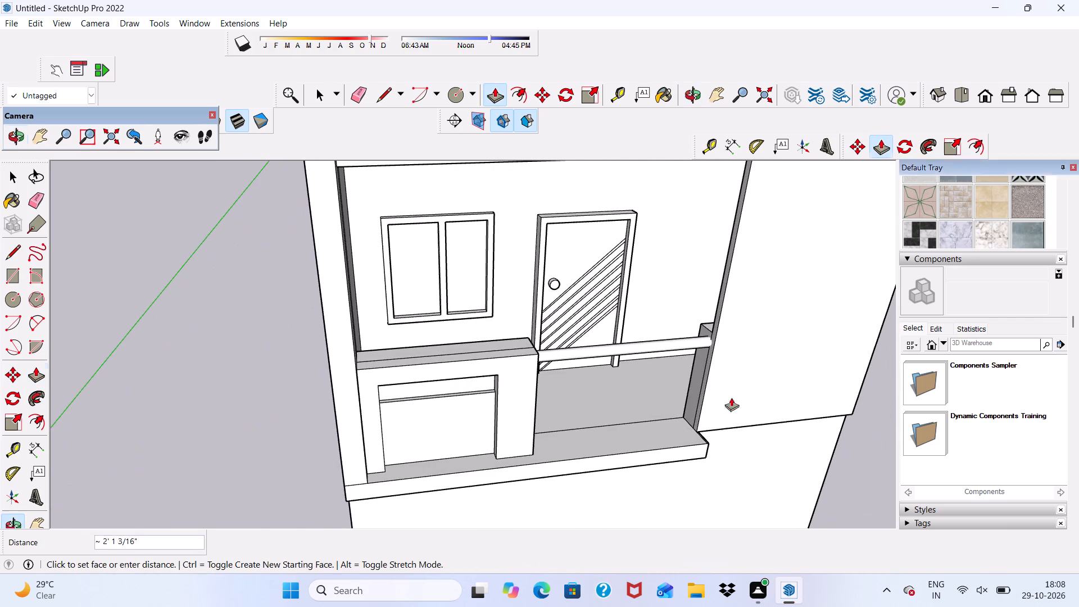
pyautogui.scroll(5, 716, 342)
pyautogui.click(716, 342)
# Push/Pull the second circle about 6' 8 3/4" across the opening to form another rail under the top one.
pyautogui.moveTo(716, 342); pyautogui.dragTo(578, 329, button='middle')
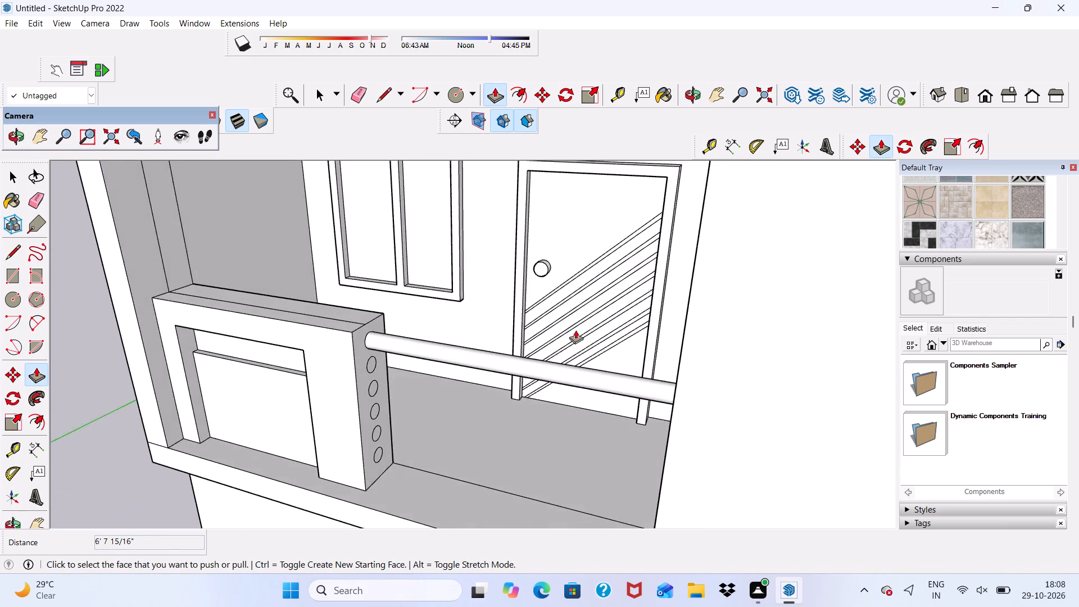
pyautogui.scroll(-1, 564, 338)
pyautogui.scroll(6, 406, 386)
pyautogui.scroll(-1, 383, 354)
pyautogui.scroll(5, 397, 352)
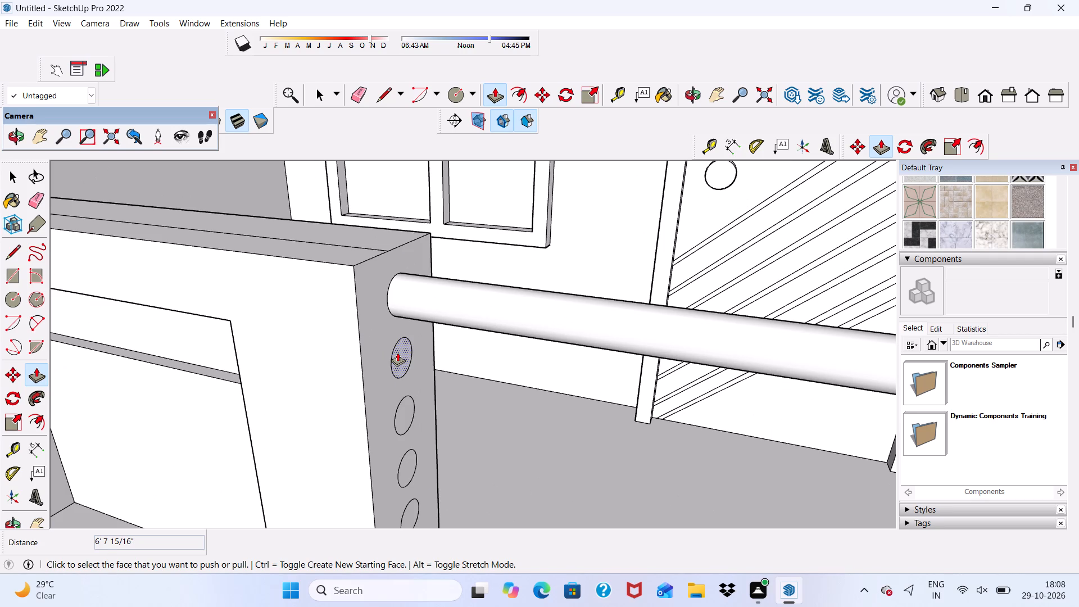
pyautogui.click(397, 352)
pyautogui.scroll(-4, 514, 361)
pyautogui.scroll(-10, 459, 328)
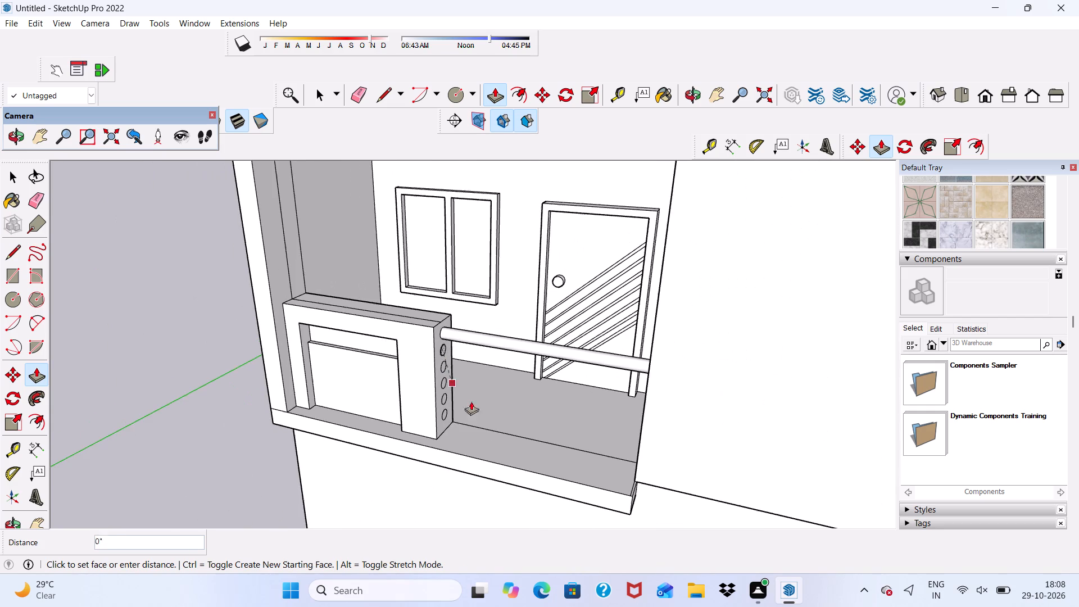
pyautogui.moveTo(496, 404); pyautogui.dragTo(620, 404, button='middle')
pyautogui.scroll(5, 645, 382)
pyautogui.scroll(4, 697, 312)
pyautogui.click(705, 307)
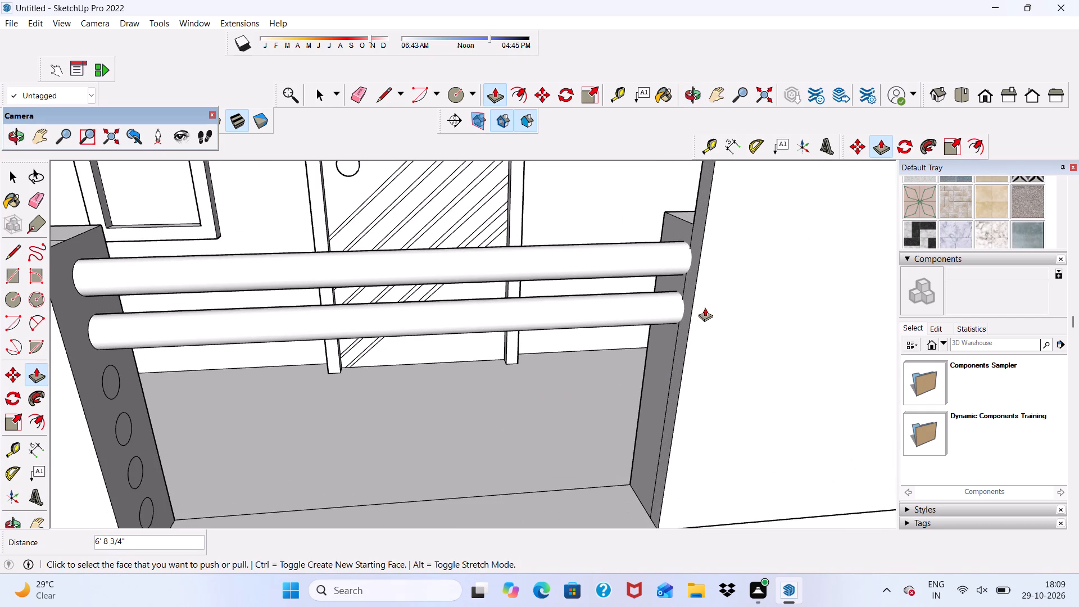
# Push/Pull the third circle from the top across the opening to the opposite side as a round rail.
pyautogui.scroll(-3, 705, 307)
pyautogui.moveTo(705, 311); pyautogui.dragTo(598, 295, button='middle')
pyautogui.scroll(2, 354, 295)
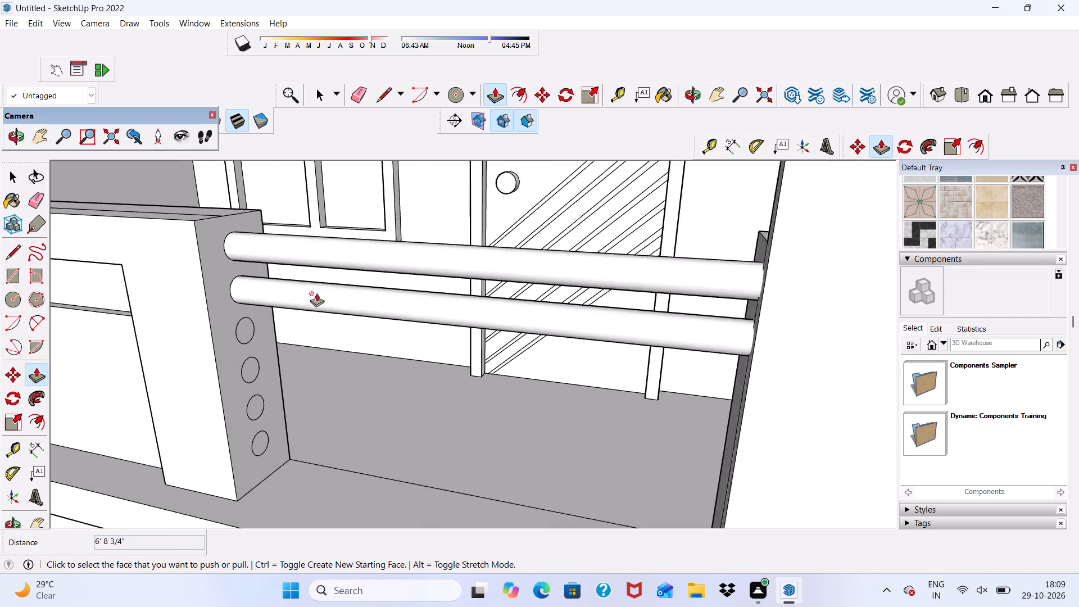
pyautogui.scroll(2, 316, 293)
pyautogui.scroll(4, 229, 340)
pyautogui.click(228, 340)
pyautogui.scroll(-5, 300, 342)
pyautogui.scroll(-5, 466, 301)
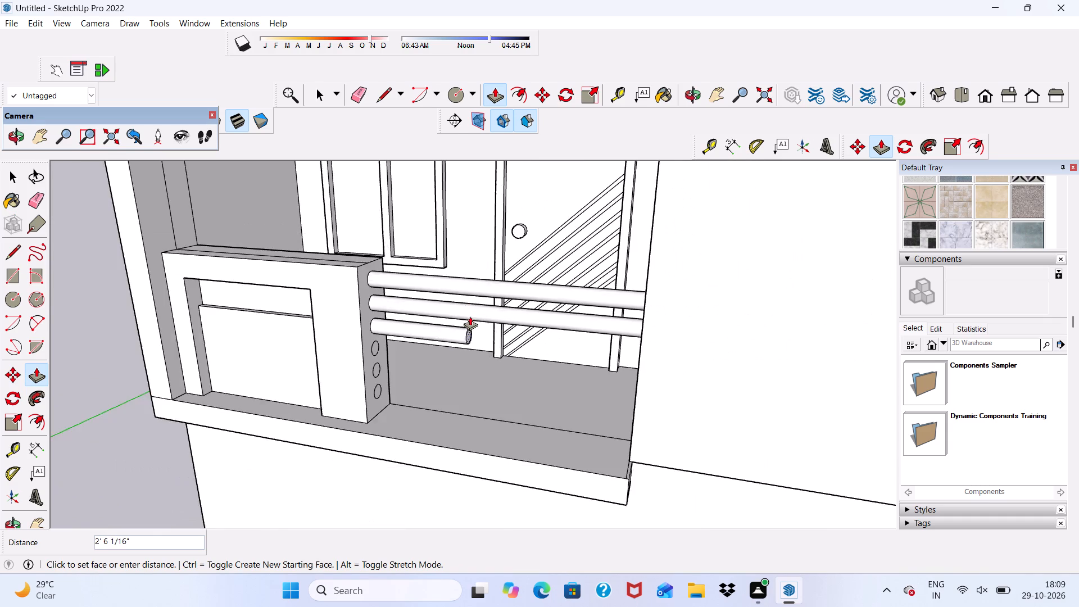
pyautogui.scroll(-4, 470, 316)
pyautogui.moveTo(470, 325); pyautogui.dragTo(611, 334, button='middle')
pyautogui.scroll(5, 611, 334)
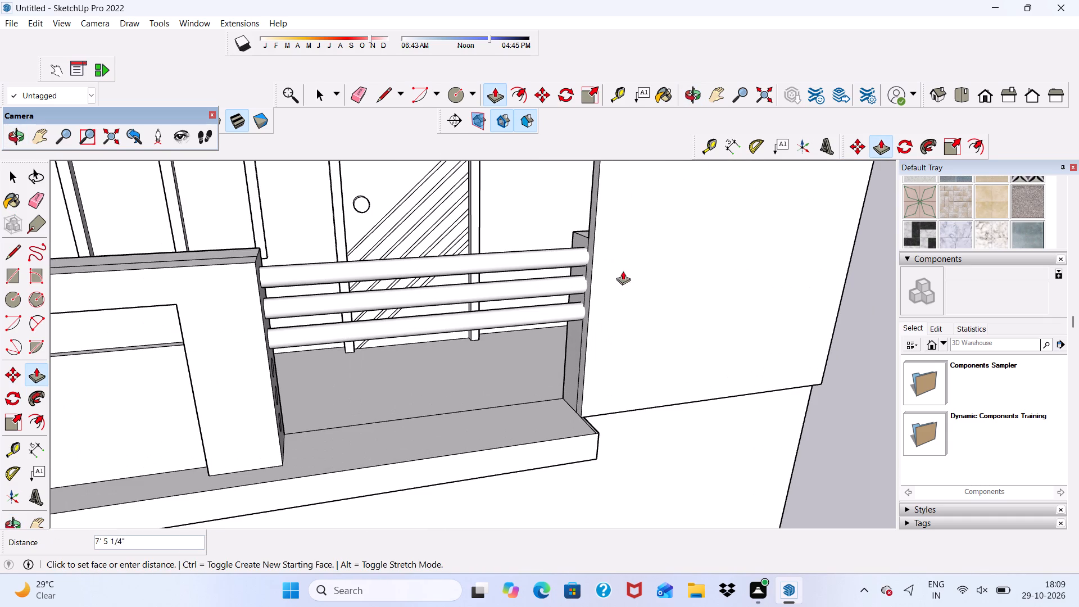
pyautogui.click(596, 309)
pyautogui.scroll(-4, 589, 324)
pyautogui.moveTo(581, 354); pyautogui.dragTo(518, 363, button='middle')
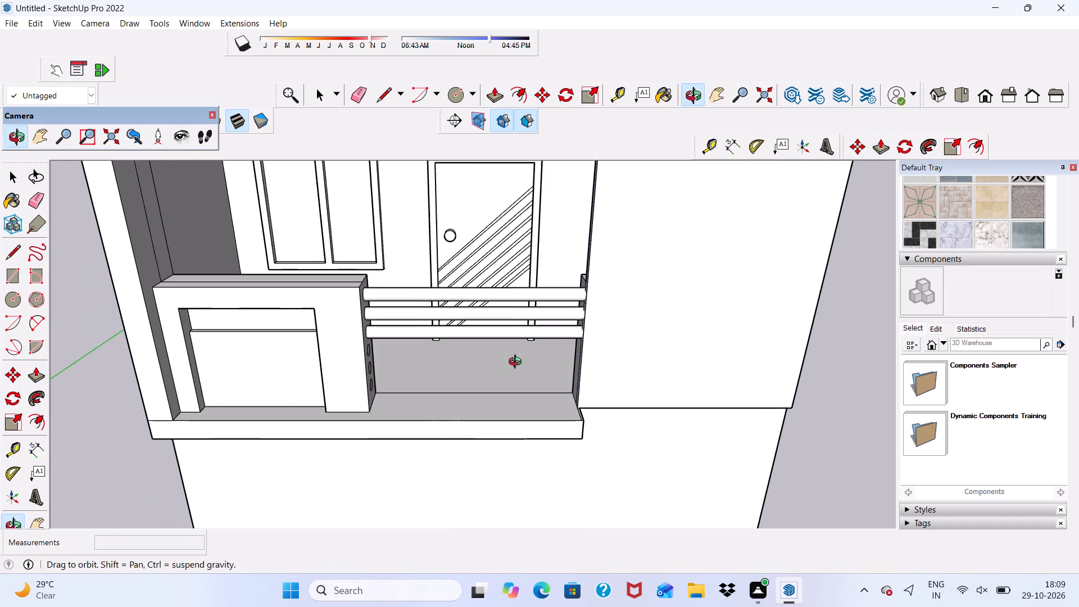
# Push/Pull the fourth circle from the top about 6' 8 13/16" across the opening as a round rail.
pyautogui.moveTo(518, 363); pyautogui.dragTo(517, 363, button='middle')
pyautogui.scroll(5, 398, 381)
pyautogui.scroll(10, 351, 330)
pyautogui.scroll(-1, 390, 356)
pyautogui.scroll(1, 356, 367)
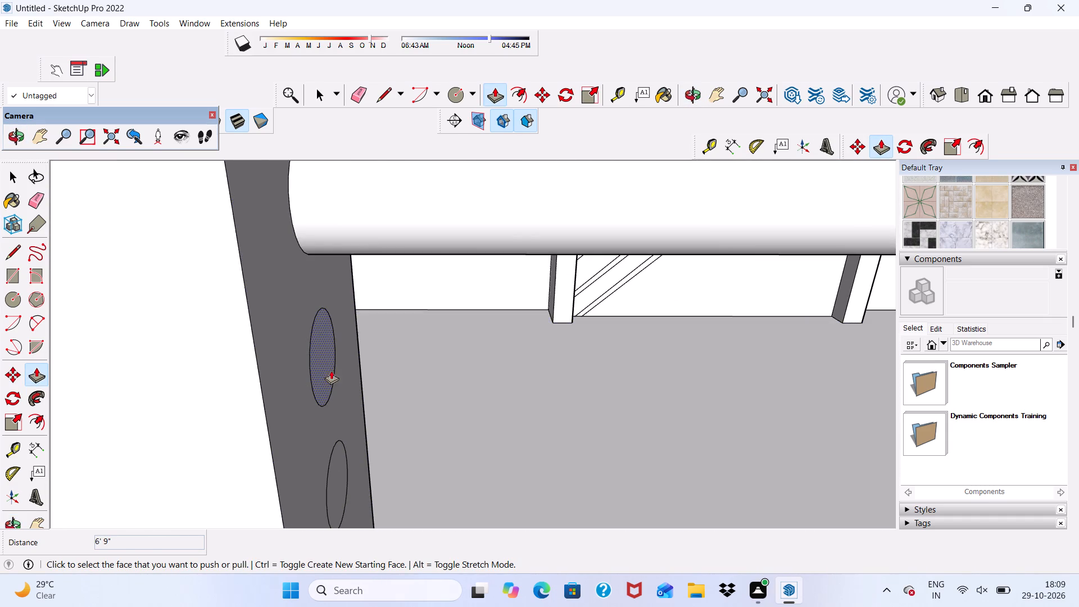
pyautogui.click(327, 368)
pyautogui.scroll(-3, 365, 363)
pyautogui.scroll(-6, 448, 323)
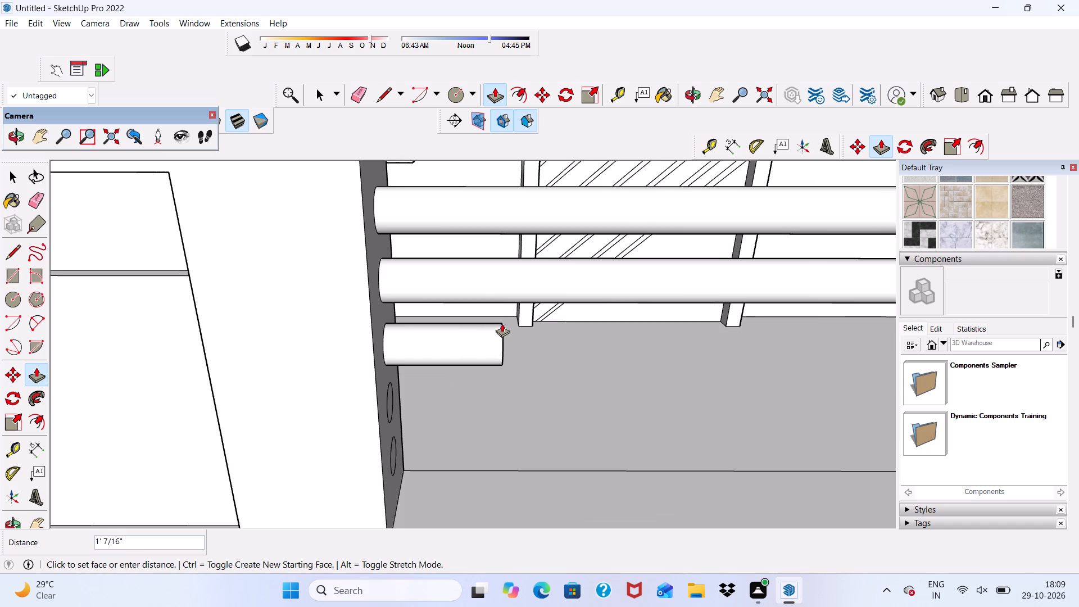
pyautogui.scroll(-4, 495, 319)
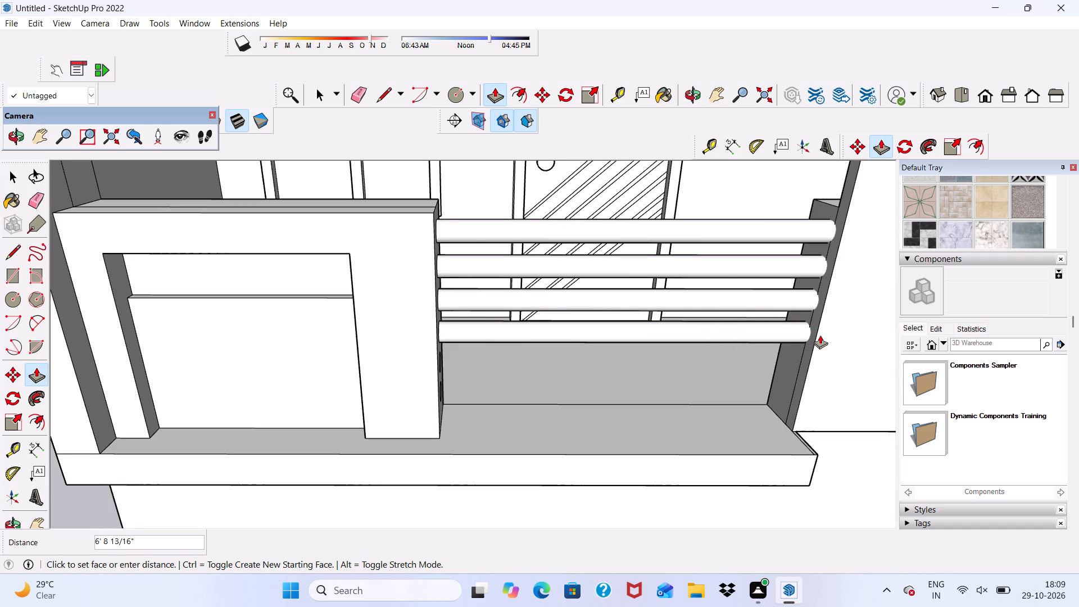
pyautogui.click(822, 338)
# Push/Pull the fifth circle from the top about 7' 3 15/16" across the opening to form another round rail.
pyautogui.scroll(-5, 740, 321)
pyautogui.moveTo(649, 348); pyautogui.dragTo(514, 330, button='middle')
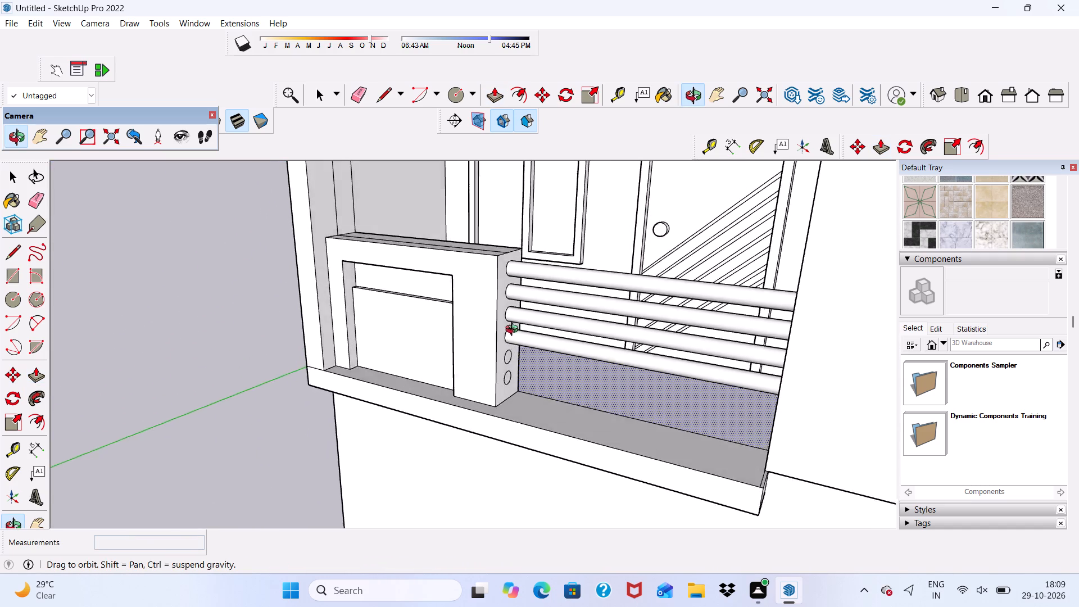
pyautogui.moveTo(514, 330); pyautogui.dragTo(500, 352, button='middle')
pyautogui.scroll(9, 513, 373)
pyautogui.click(497, 352)
pyautogui.scroll(-4, 502, 353)
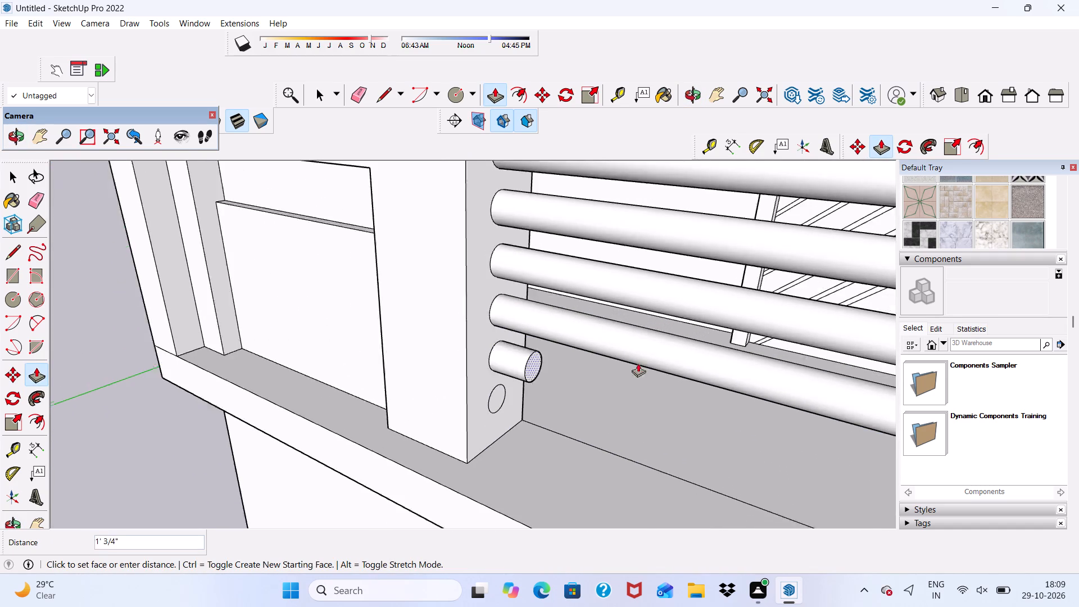
pyautogui.scroll(-1, 638, 363)
pyautogui.scroll(-6, 654, 271)
pyautogui.moveTo(577, 321); pyautogui.dragTo(771, 303, button='middle')
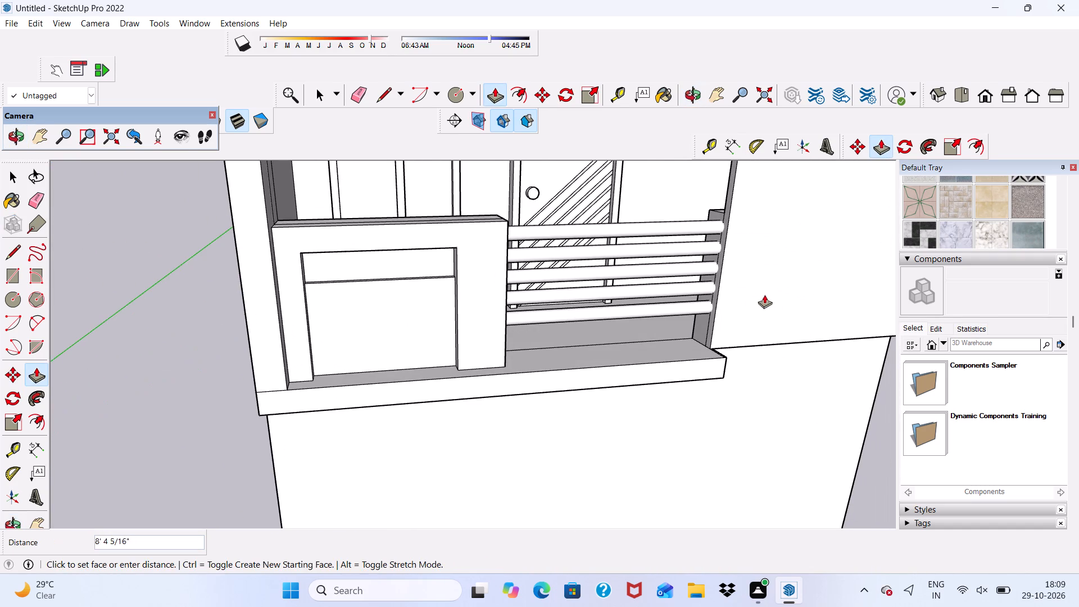
pyautogui.click(735, 297)
# Push/Pull the lowest circle about 7' 1 15/16" across the opening to form the bottom round rail.
pyautogui.scroll(-1, 724, 307)
pyautogui.moveTo(722, 313); pyautogui.dragTo(561, 328, button='middle')
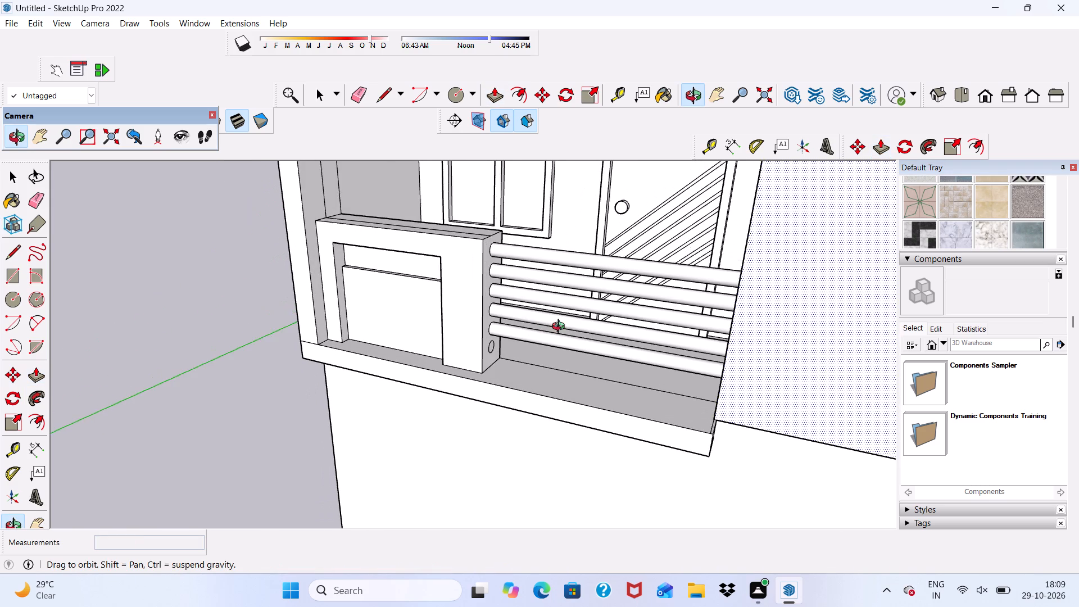
pyautogui.moveTo(561, 328); pyautogui.dragTo(558, 328, button='middle')
pyautogui.scroll(5, 444, 364)
pyautogui.scroll(4, 587, 337)
pyautogui.scroll(5, 482, 342)
pyautogui.scroll(-1, 475, 341)
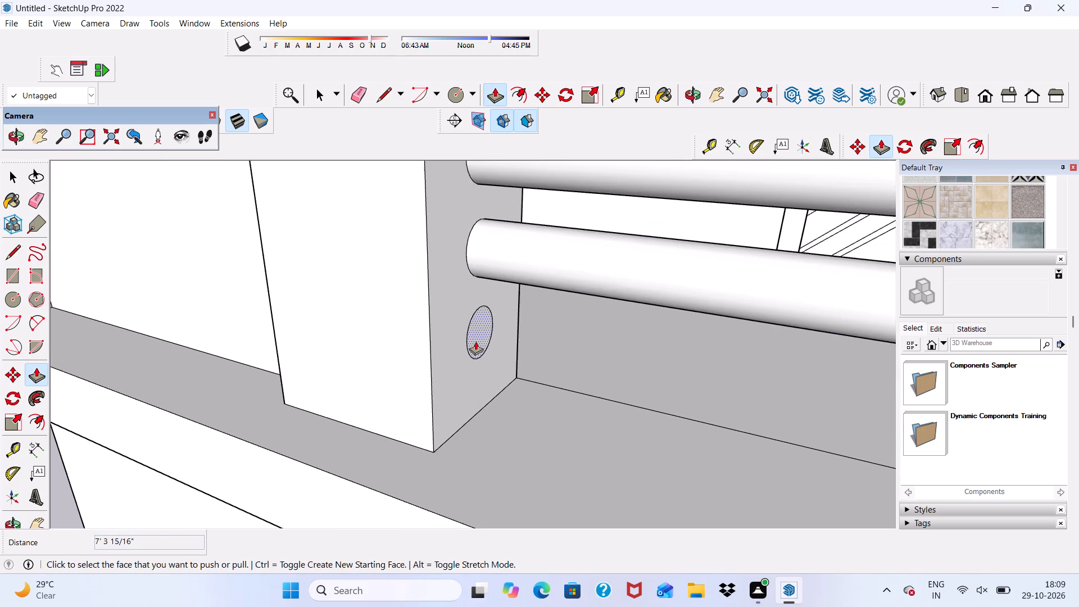
pyautogui.click(475, 341)
pyautogui.scroll(-5, 502, 350)
pyautogui.scroll(-11, 610, 278)
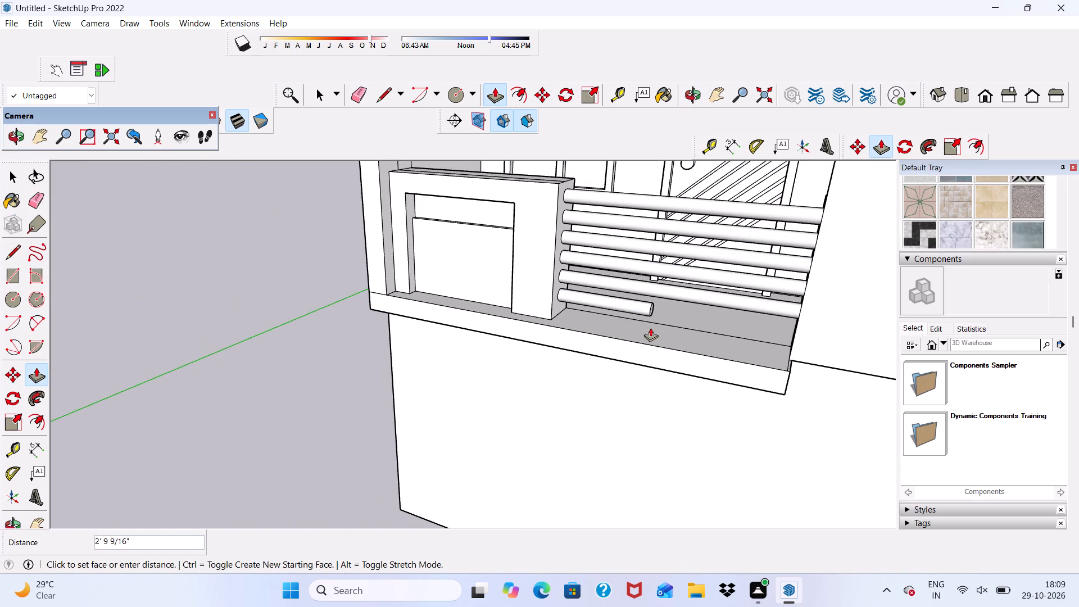
pyautogui.moveTo(650, 328); pyautogui.dragTo(765, 294, button='middle')
pyautogui.scroll(4, 765, 287)
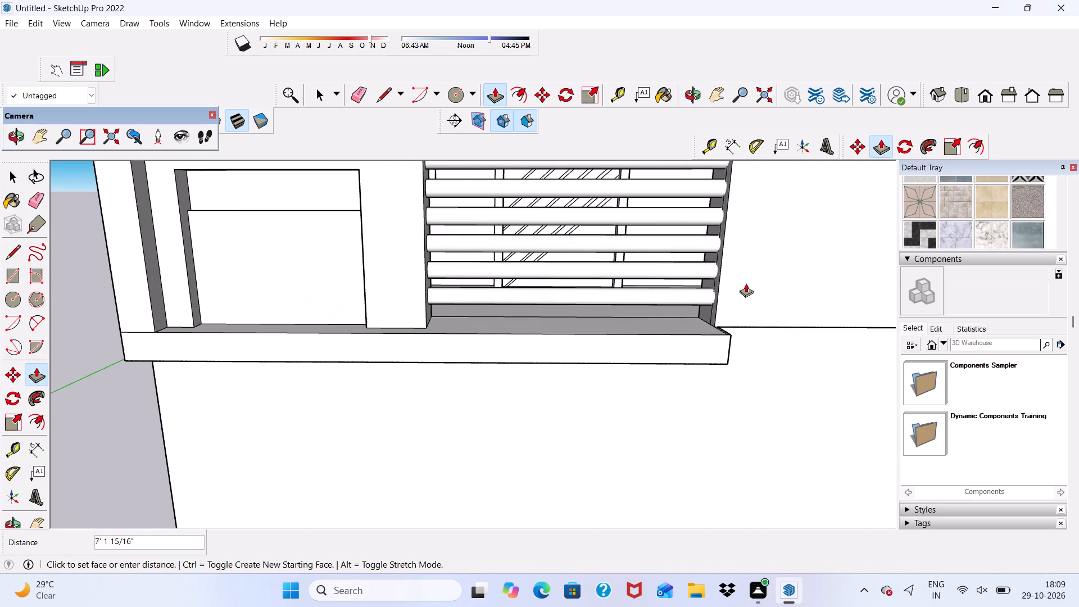
pyautogui.click(746, 283)
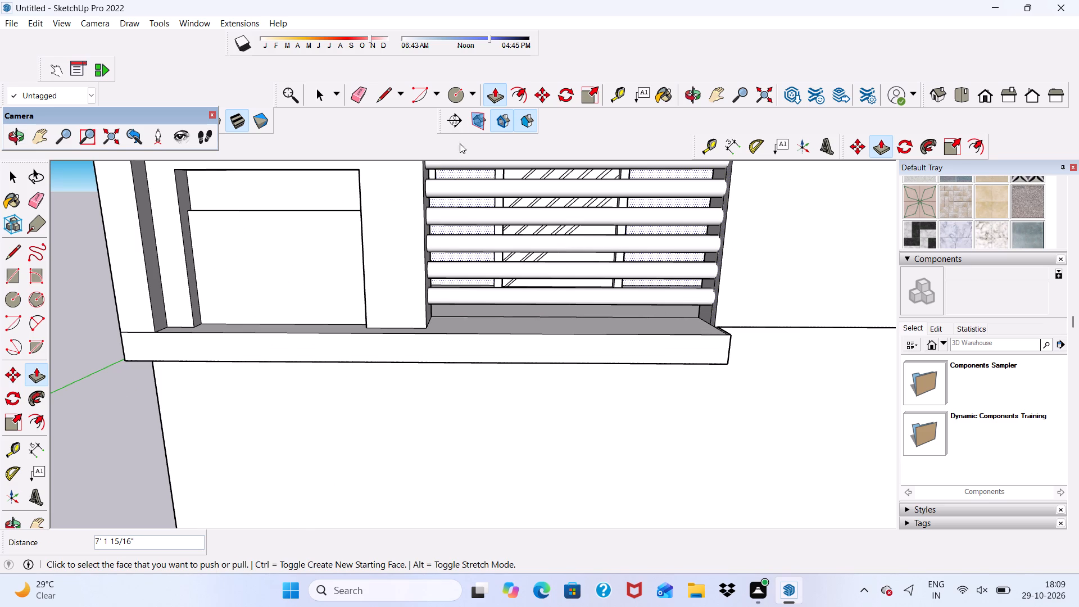
# Erase the extra vertical edge between the rails on the post at their far end.
pyautogui.click(357, 92)
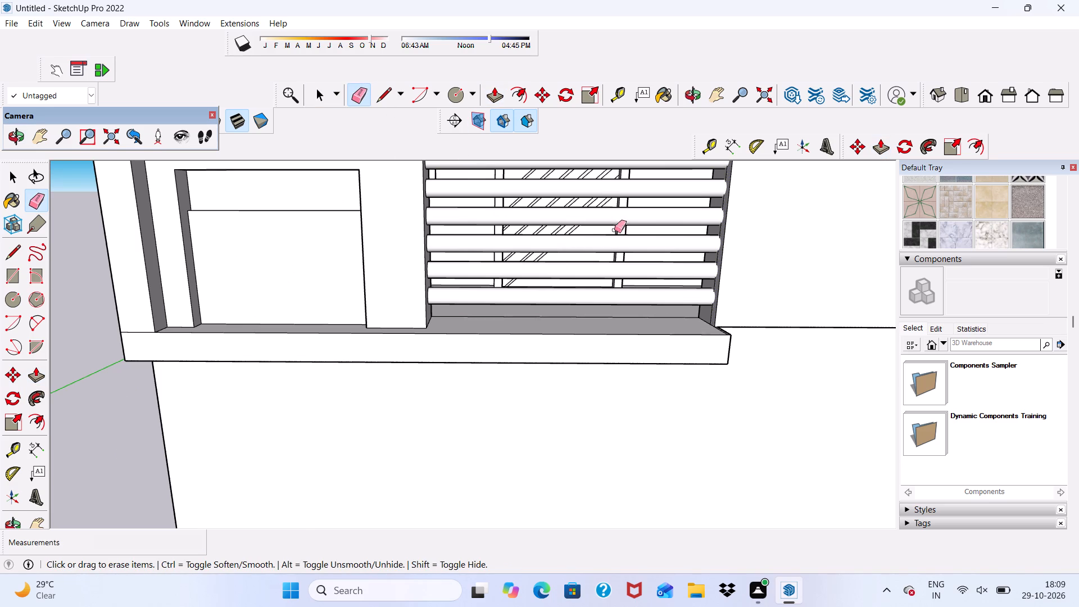
pyautogui.scroll(4, 647, 244)
pyautogui.scroll(4, 717, 303)
pyautogui.scroll(3, 765, 296)
pyautogui.click(765, 290)
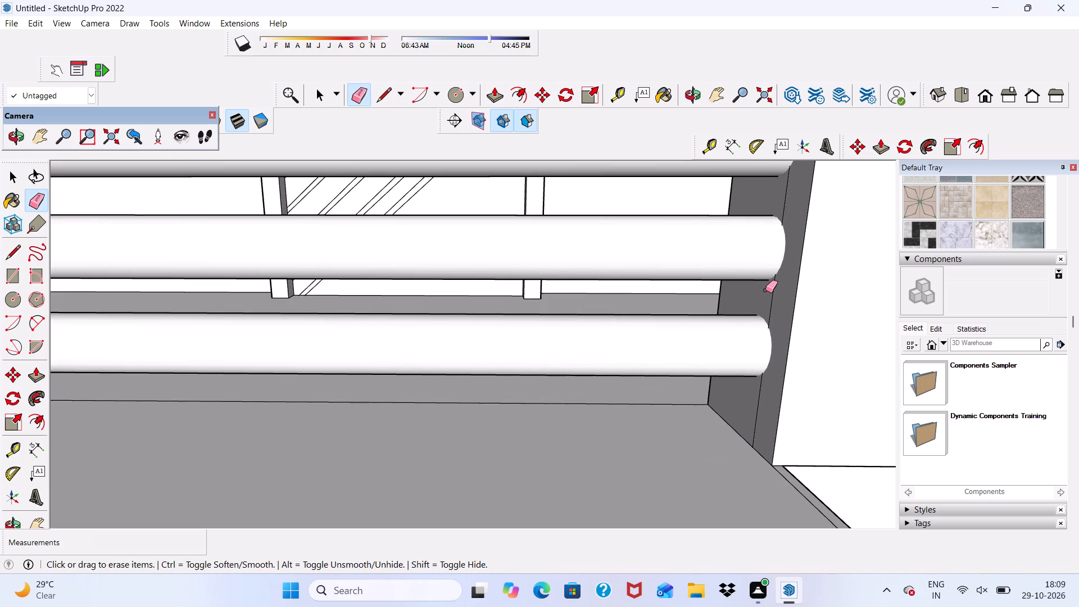
pyautogui.click(769, 292)
pyautogui.scroll(1, 777, 381)
pyautogui.scroll(-6, 710, 289)
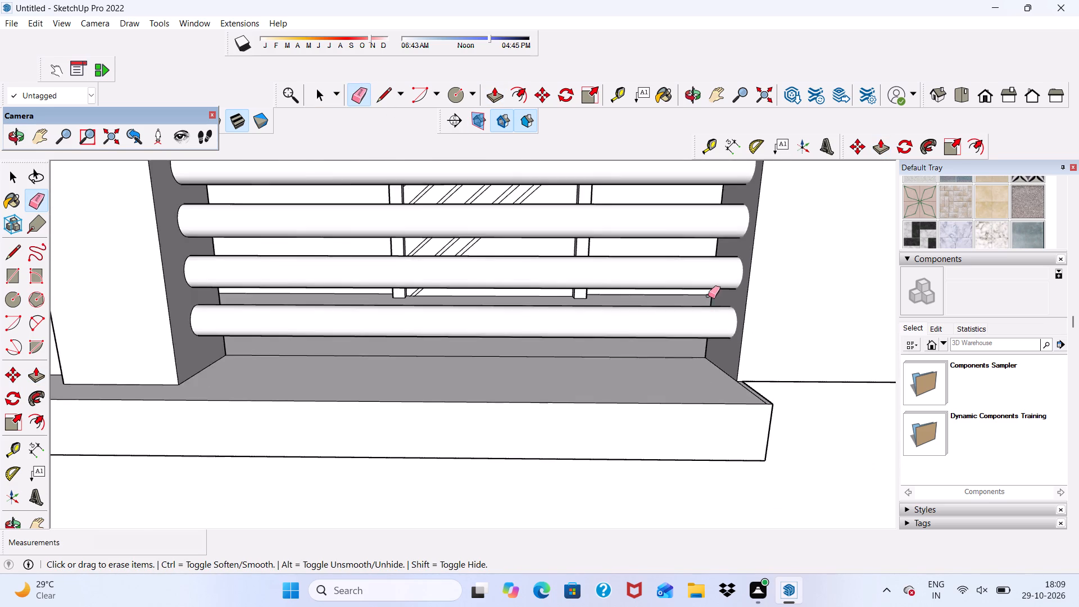
pyautogui.scroll(-10, 708, 296)
pyautogui.scroll(1, 707, 284)
pyautogui.moveTo(707, 284); pyautogui.dragTo(679, 260, button='middle')
pyautogui.press('space')
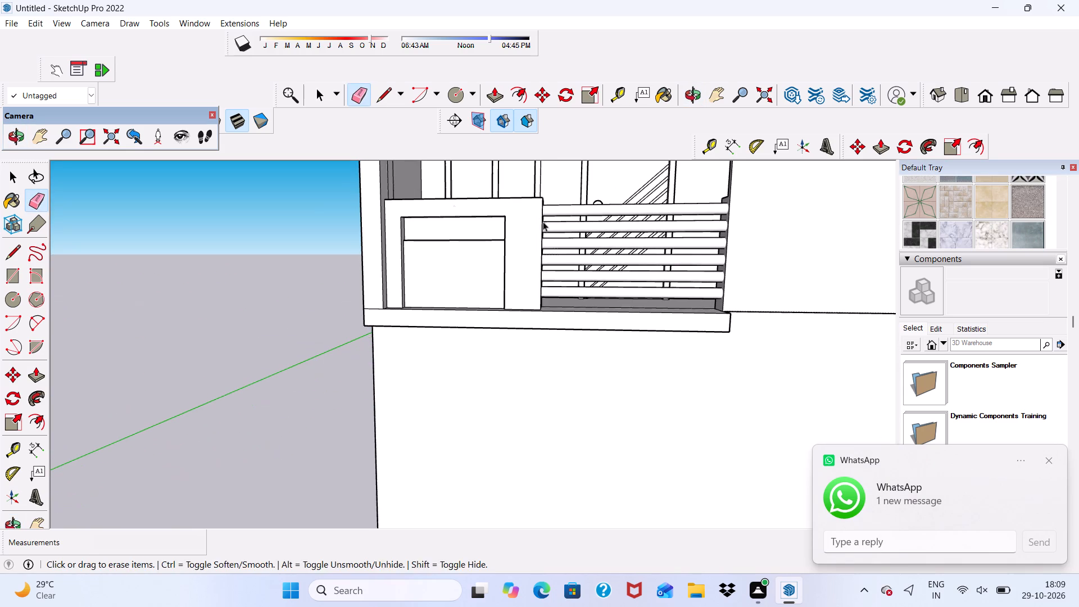
# Draw a rectangle about 9 1/4" by 8 1/8" on the upper front face of the panel frame's post beside the rails.
pyautogui.click(8, 279)
pyautogui.scroll(-2, 311, 217)
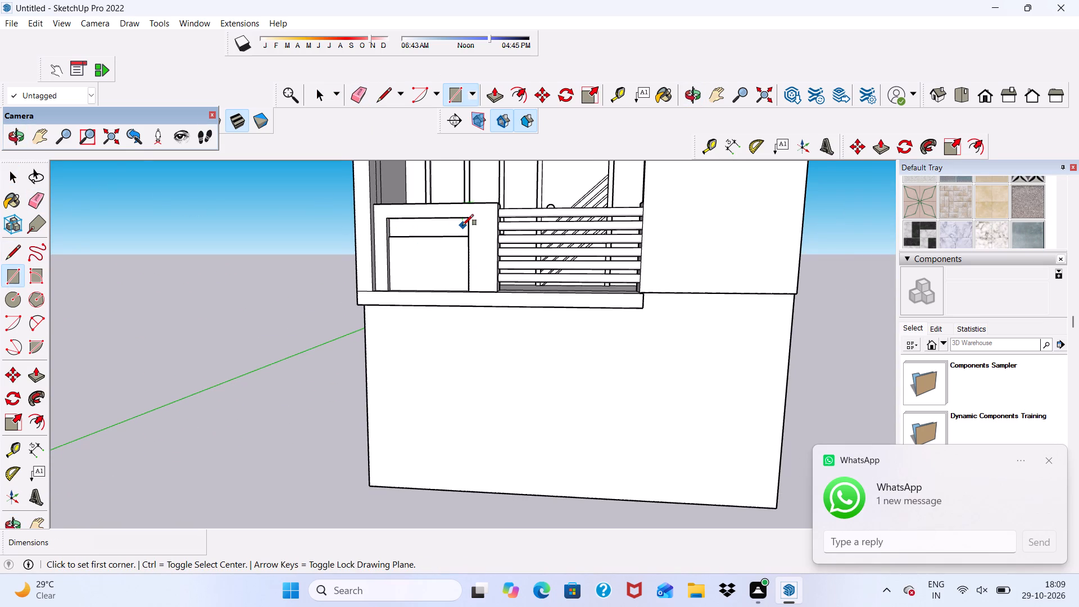
pyautogui.scroll(12, 463, 225)
pyautogui.scroll(-4, 474, 218)
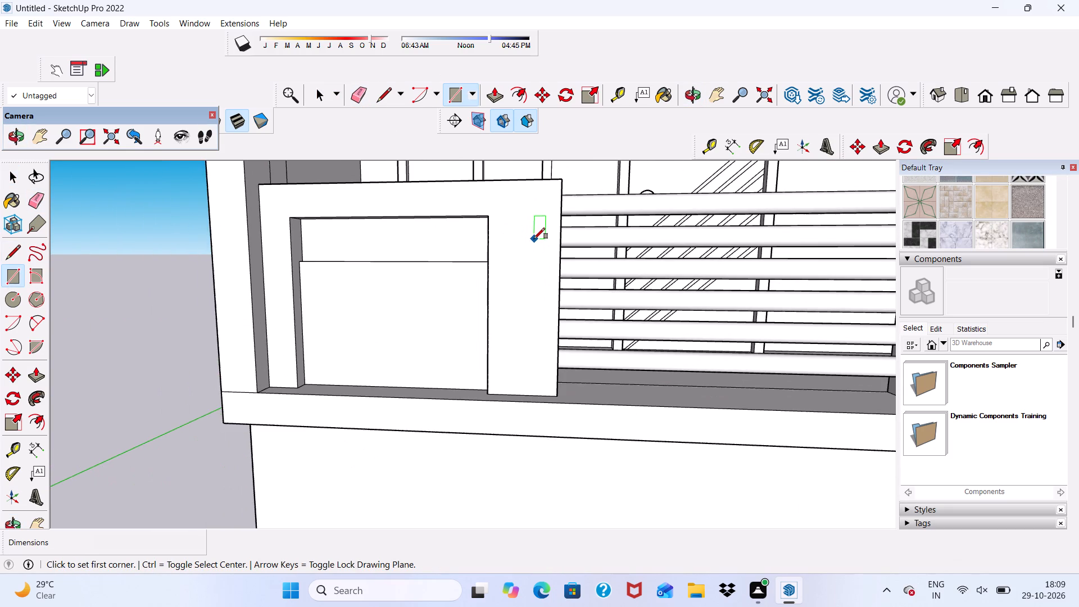
pyautogui.moveTo(534, 239); pyautogui.dragTo(541, 237, button='middle')
pyautogui.scroll(5, 541, 238)
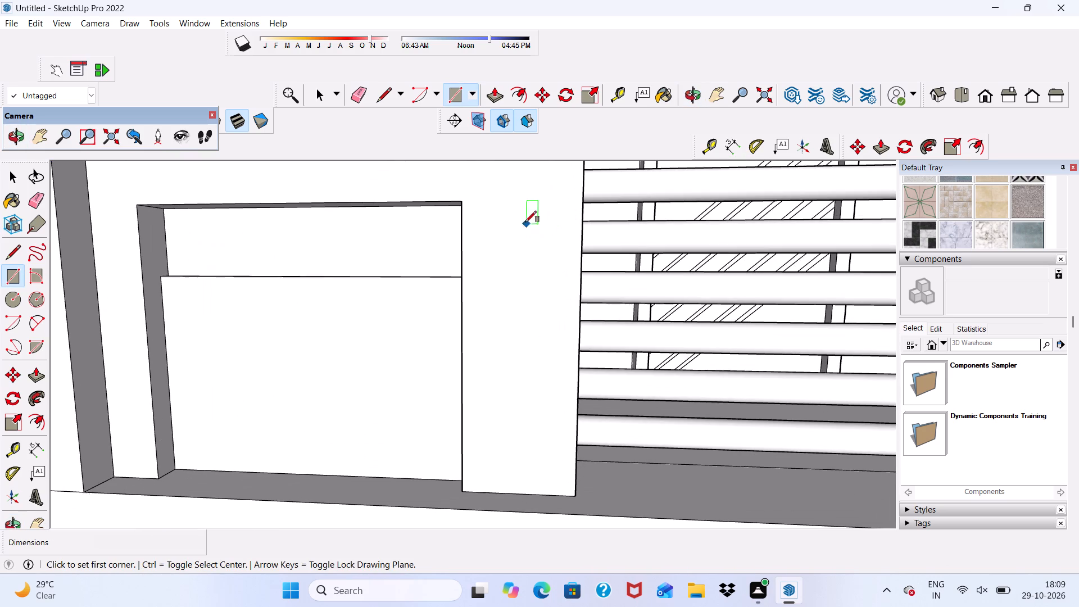
pyautogui.click(495, 227)
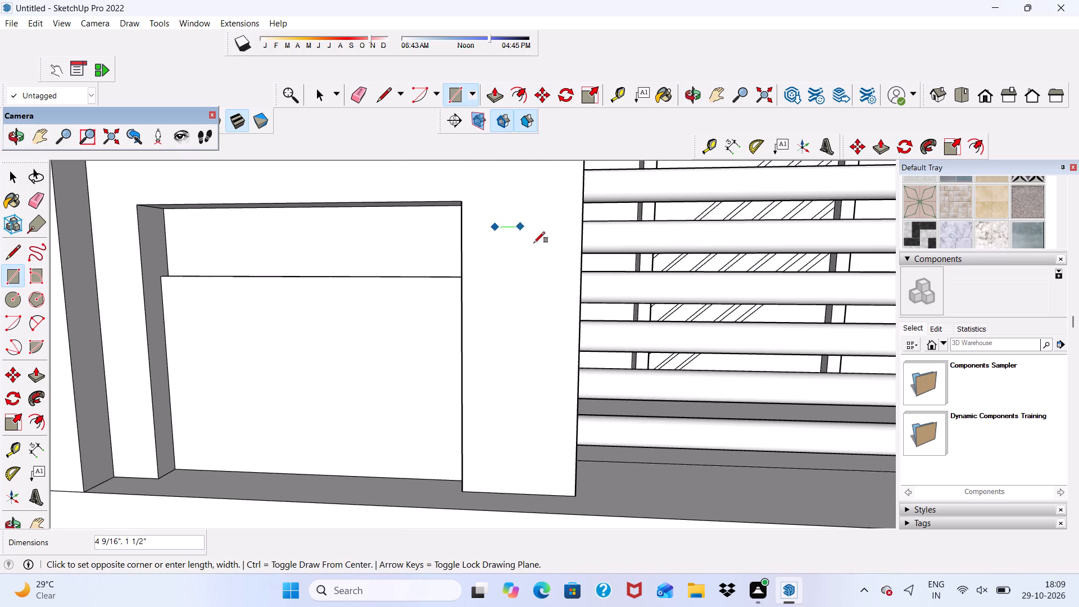
pyautogui.scroll(1, 560, 313)
pyautogui.scroll(-5, 539, 301)
pyautogui.scroll(5, 564, 291)
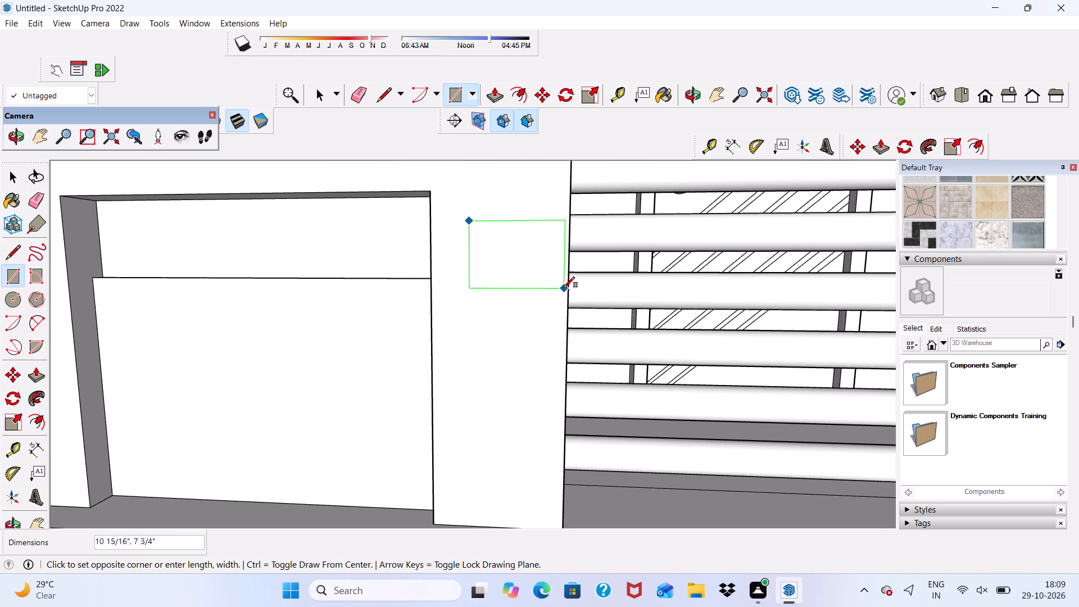
pyautogui.click(549, 292)
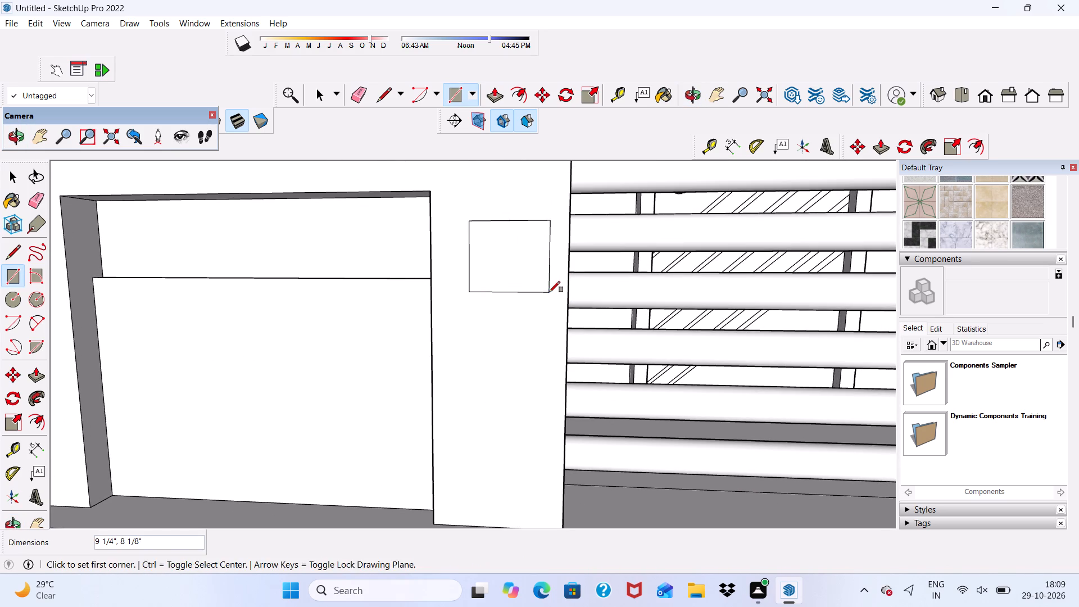
pyautogui.press('space')
# Offset the small rectangle's outline inward about 3/4" to form a narrow border.
pyautogui.click(514, 96)
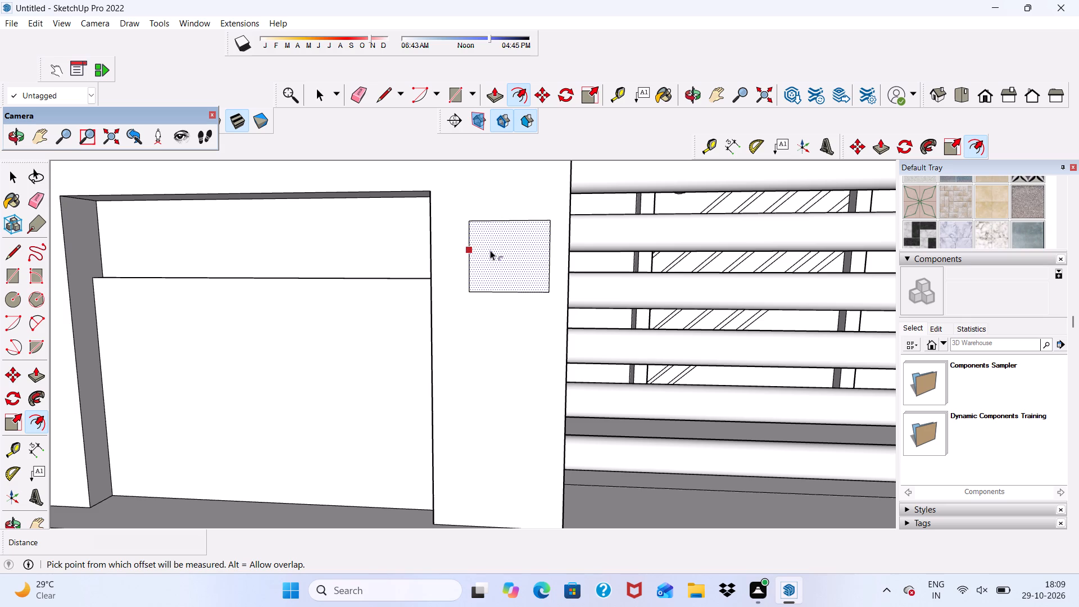
pyautogui.click(490, 250)
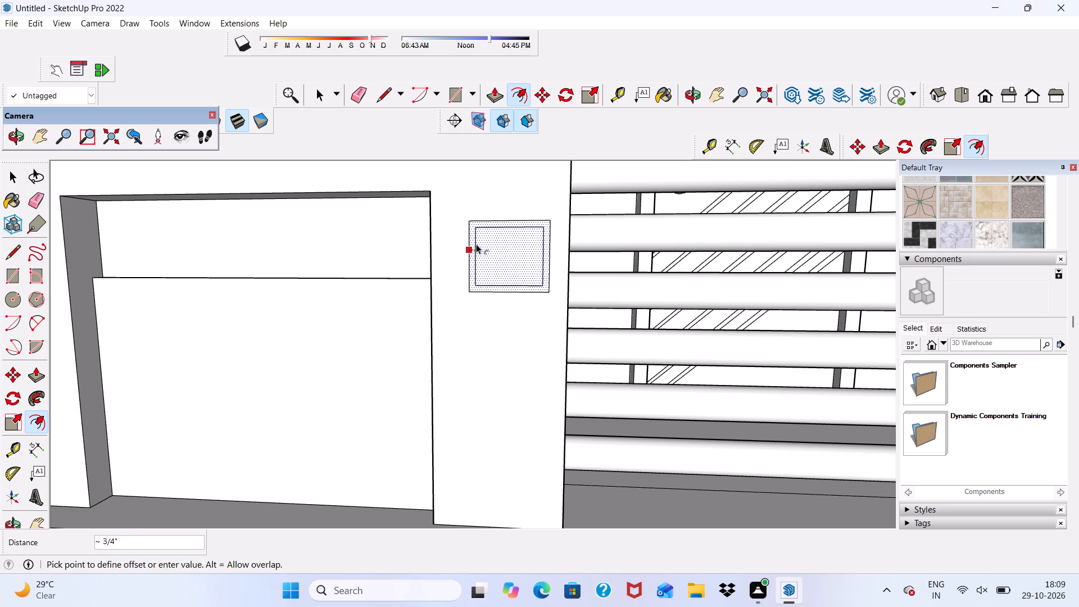
pyautogui.click(476, 243)
pyautogui.scroll(-16, 474, 197)
pyautogui.press('space')
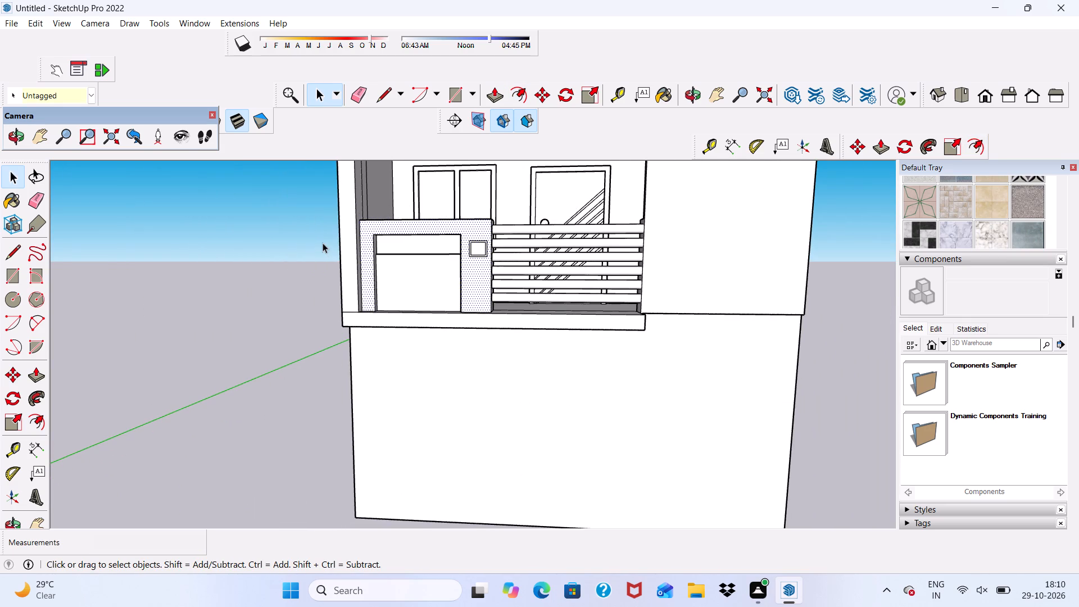
pyautogui.click(323, 243)
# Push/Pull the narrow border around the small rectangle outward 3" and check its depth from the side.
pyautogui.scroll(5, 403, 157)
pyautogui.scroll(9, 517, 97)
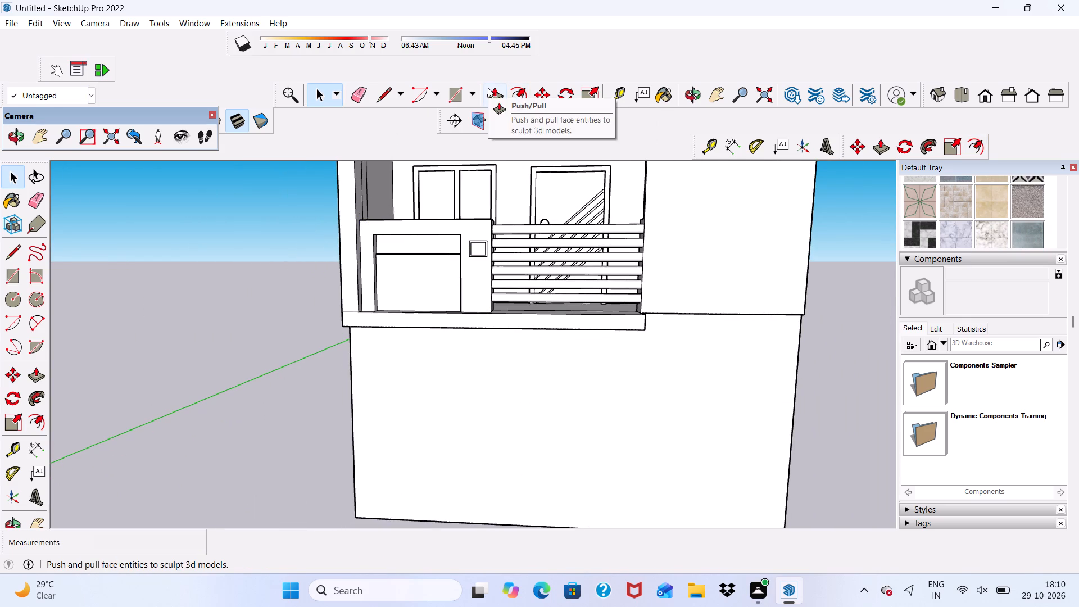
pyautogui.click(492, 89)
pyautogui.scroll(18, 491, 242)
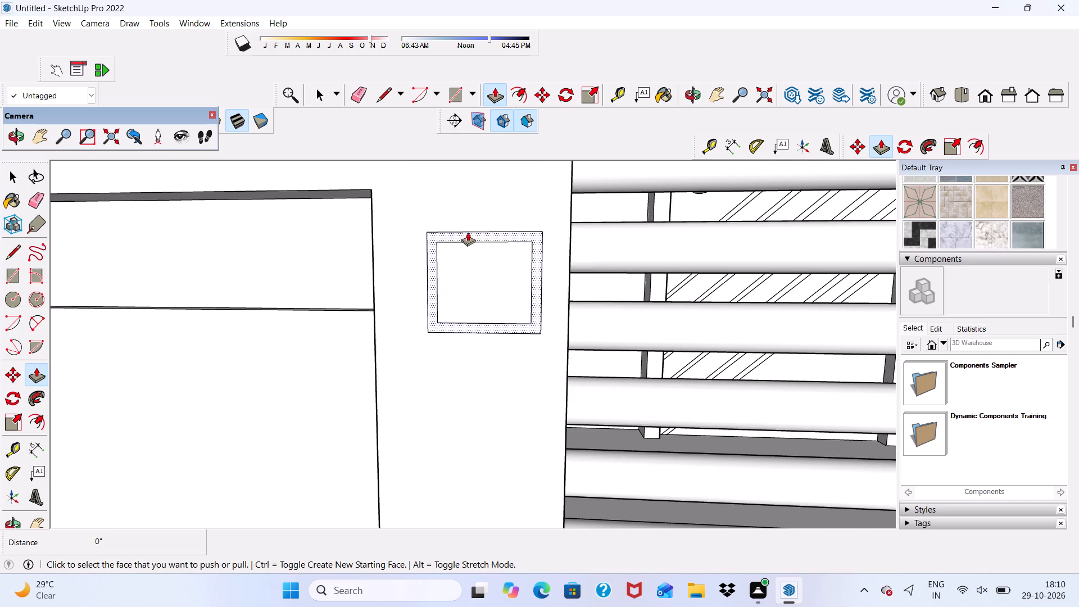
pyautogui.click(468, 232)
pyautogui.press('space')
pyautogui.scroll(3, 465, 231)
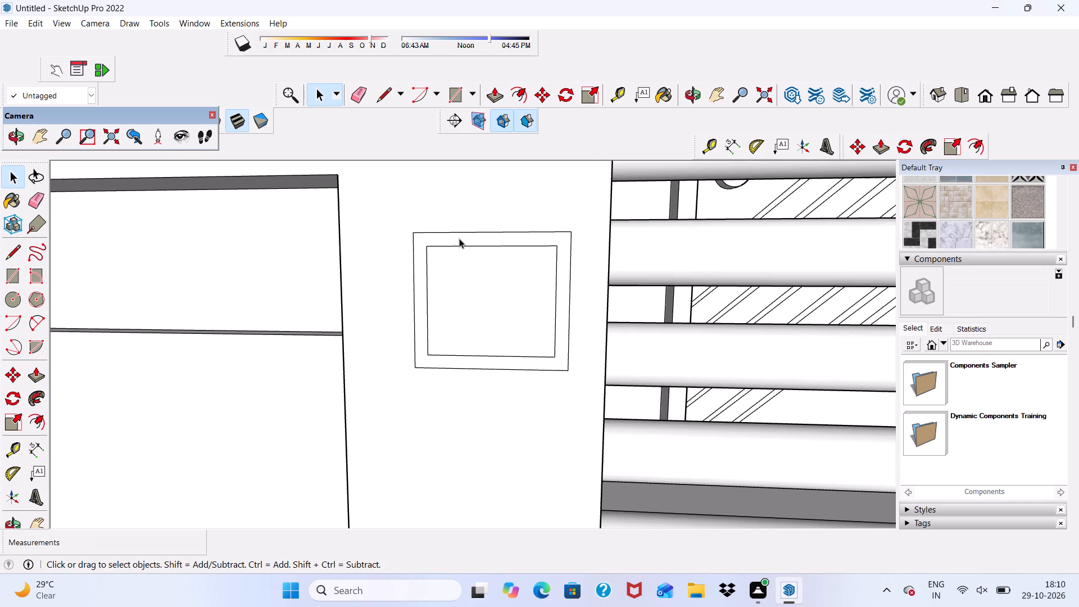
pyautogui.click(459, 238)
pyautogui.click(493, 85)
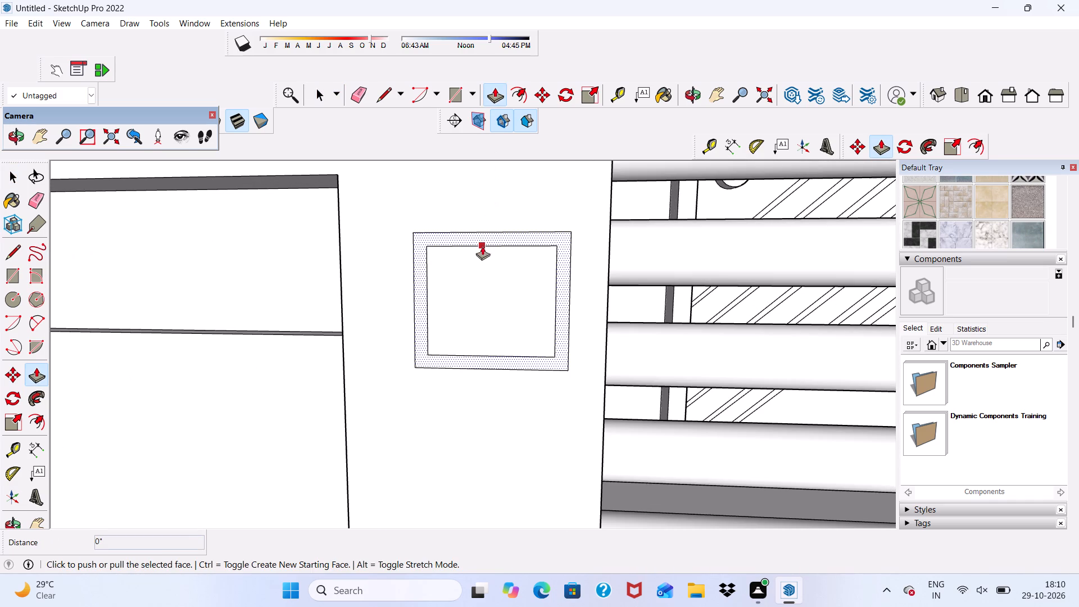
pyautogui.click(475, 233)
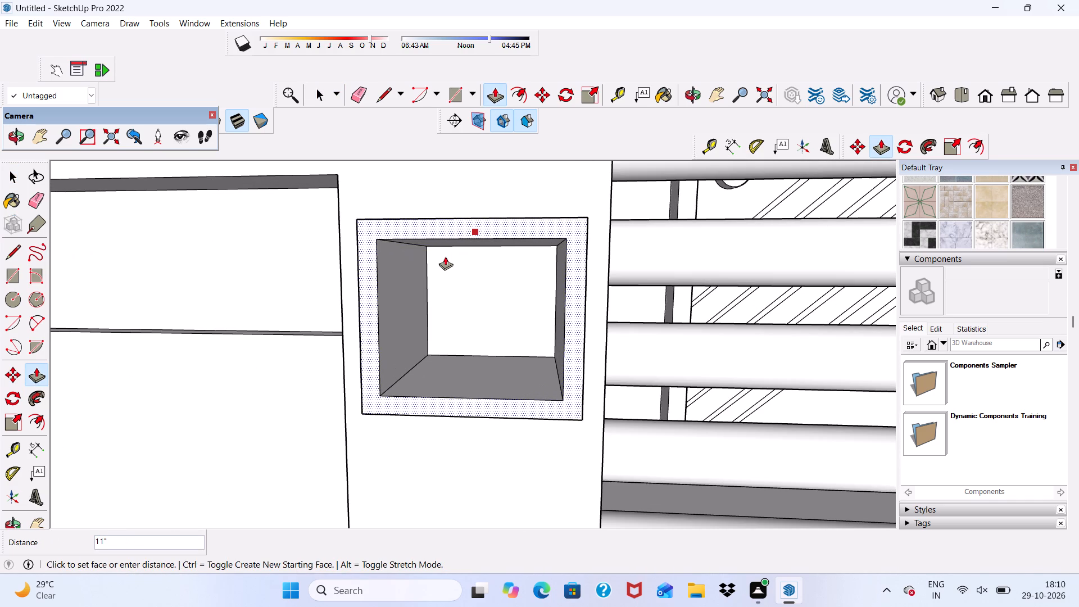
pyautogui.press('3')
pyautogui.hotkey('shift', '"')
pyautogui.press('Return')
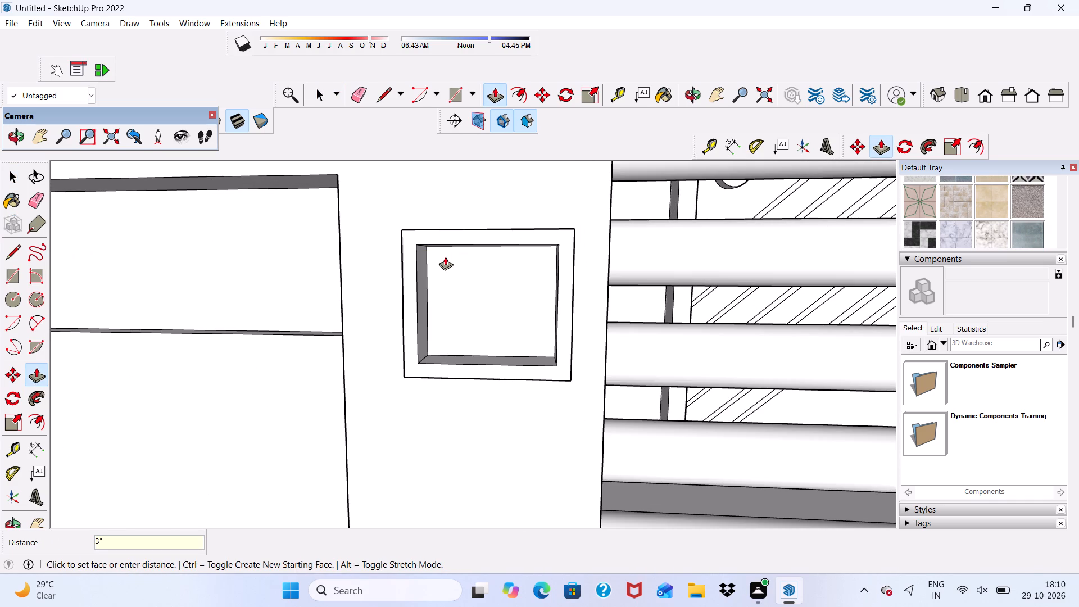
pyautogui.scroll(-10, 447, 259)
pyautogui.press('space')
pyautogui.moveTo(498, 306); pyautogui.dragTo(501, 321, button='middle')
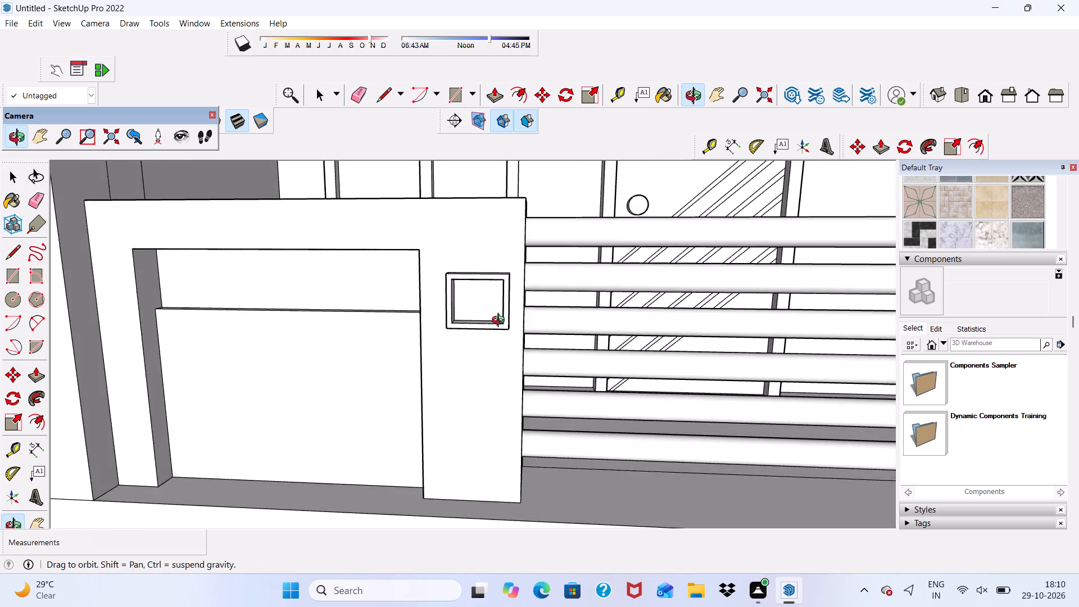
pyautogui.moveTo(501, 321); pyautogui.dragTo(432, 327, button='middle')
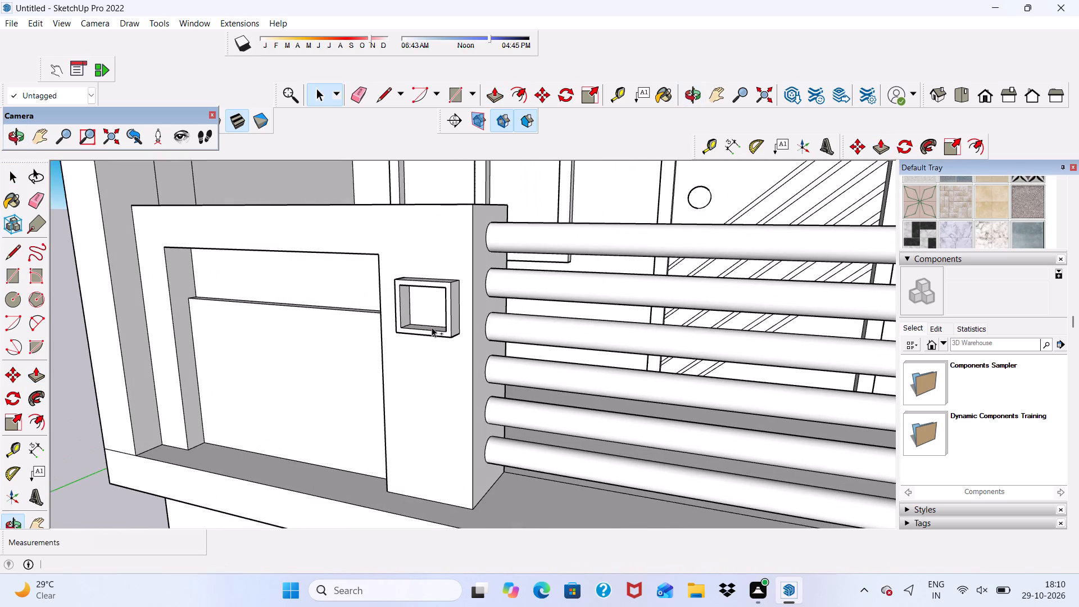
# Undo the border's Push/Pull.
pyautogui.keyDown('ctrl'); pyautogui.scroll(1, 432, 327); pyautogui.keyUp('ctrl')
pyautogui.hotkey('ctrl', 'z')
# Push/Pull the narrow border around the small rectangle on the panel frame's post outward 1".
pyautogui.keyDown('ctrl'); pyautogui.scroll(-1, 447, 321); pyautogui.keyUp('ctrl')
pyautogui.scroll(6, 463, 281)
pyautogui.scroll(-1, 463, 281)
pyautogui.scroll(4, 461, 281)
pyautogui.click(449, 282)
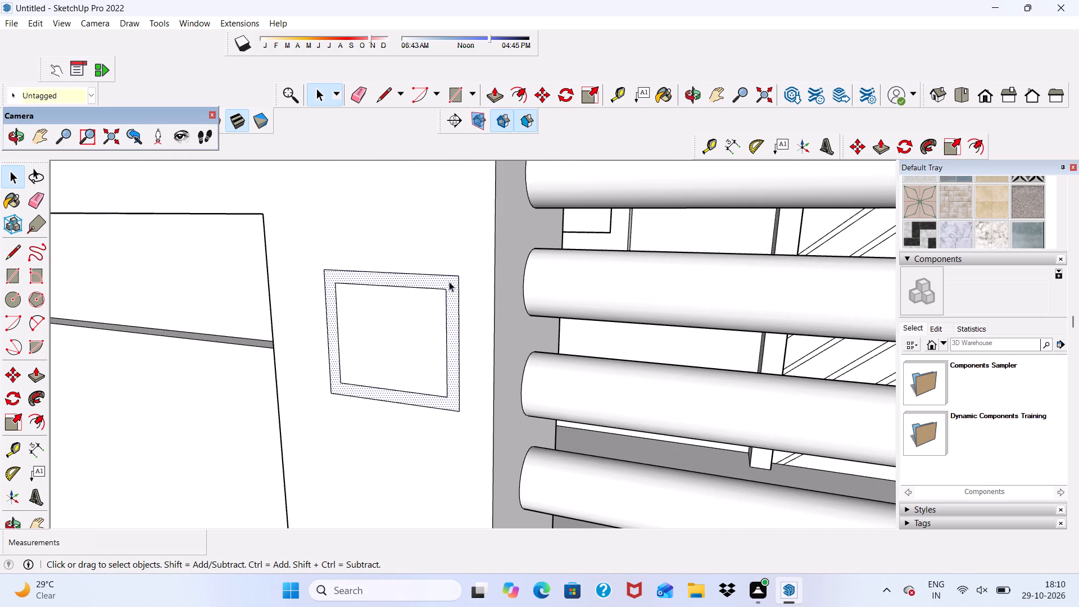
pyautogui.click(491, 91)
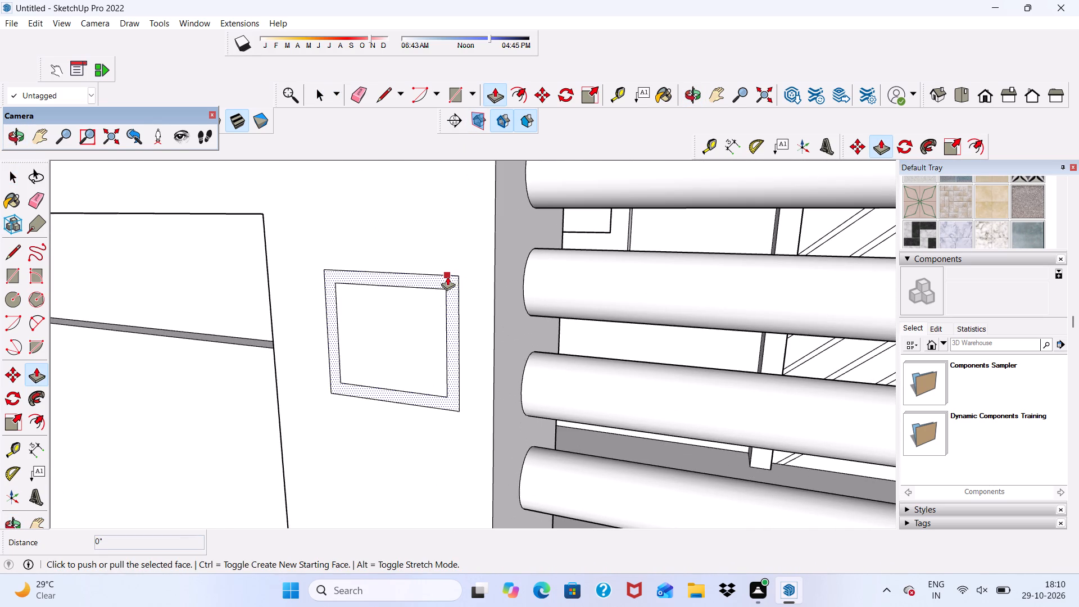
pyautogui.click(447, 277)
pyautogui.press('1')
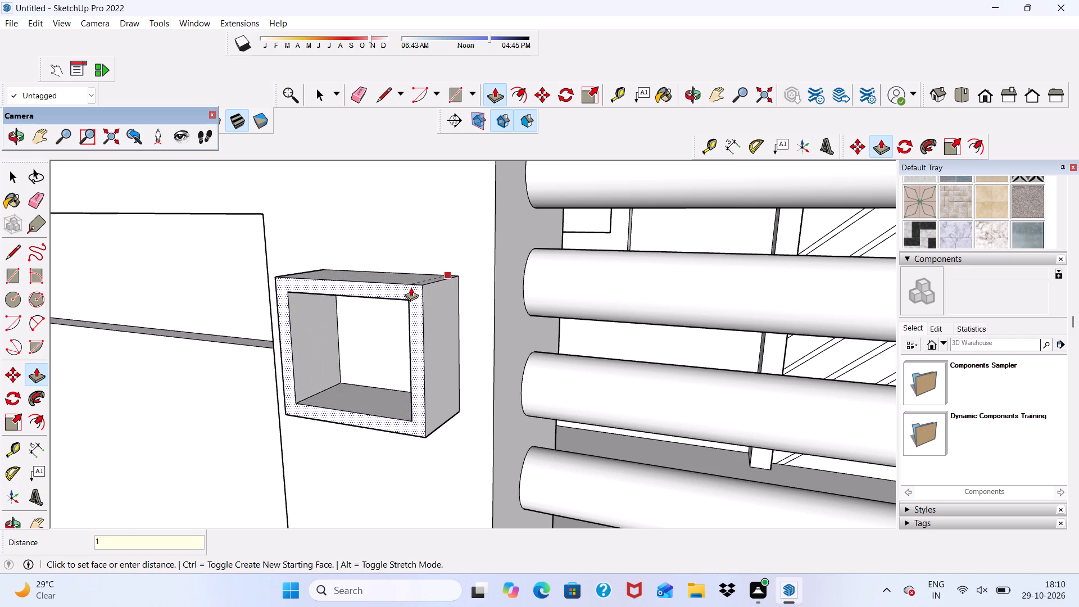
pyautogui.hotkey('shift', '"')
pyautogui.press('Return')
pyautogui.press('space')
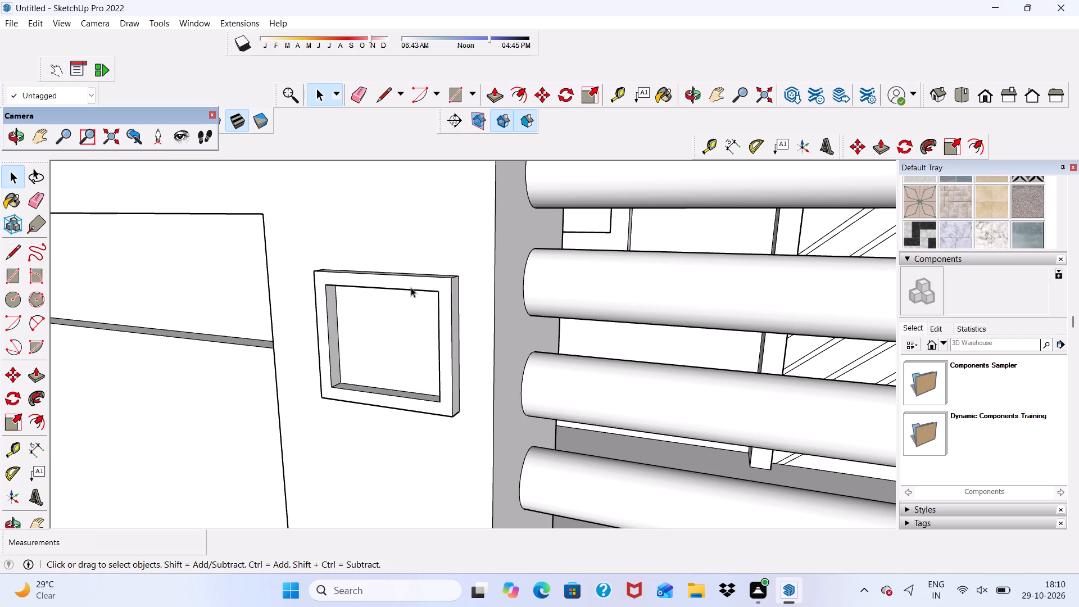
# Examine the whole house from the front, above and below to review the facade's balconies, railings and plain side block.
pyautogui.scroll(-20, 411, 319)
pyautogui.scroll(-5, 411, 319)
pyautogui.moveTo(514, 371); pyautogui.dragTo(619, 347, button='middle')
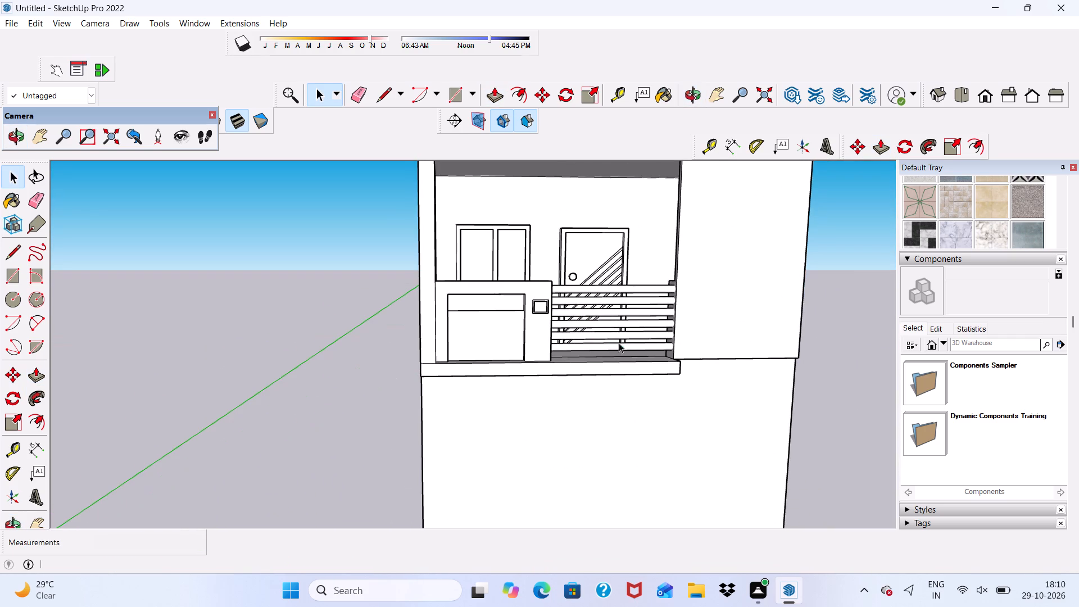
pyautogui.click(989, 96)
pyautogui.scroll(-3, 615, 275)
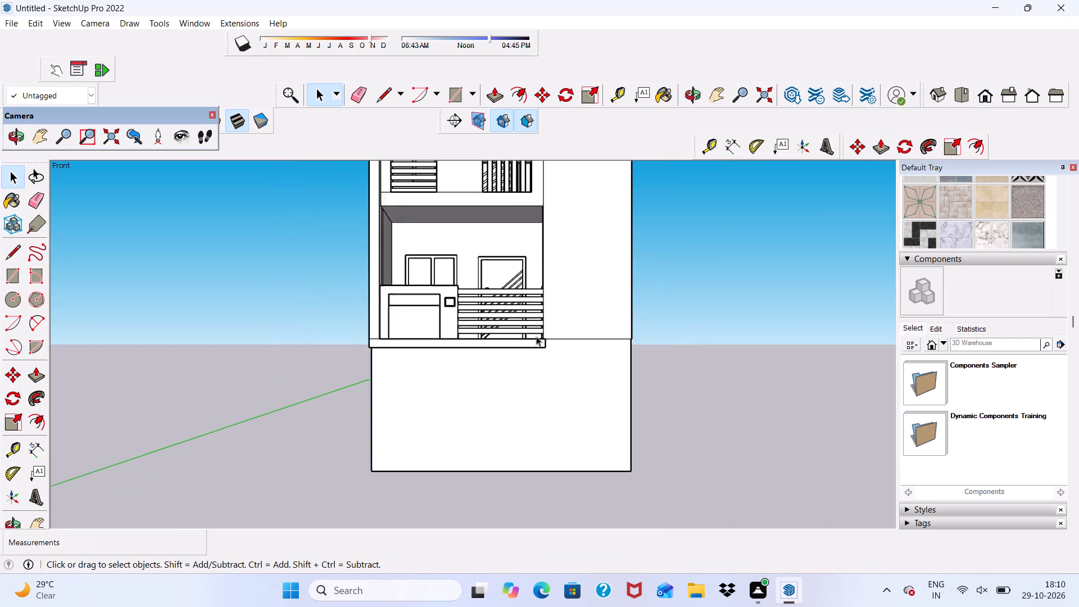
pyautogui.scroll(-9, 536, 336)
pyautogui.scroll(7, 508, 245)
pyautogui.moveTo(545, 437); pyautogui.dragTo(524, 368, button='middle')
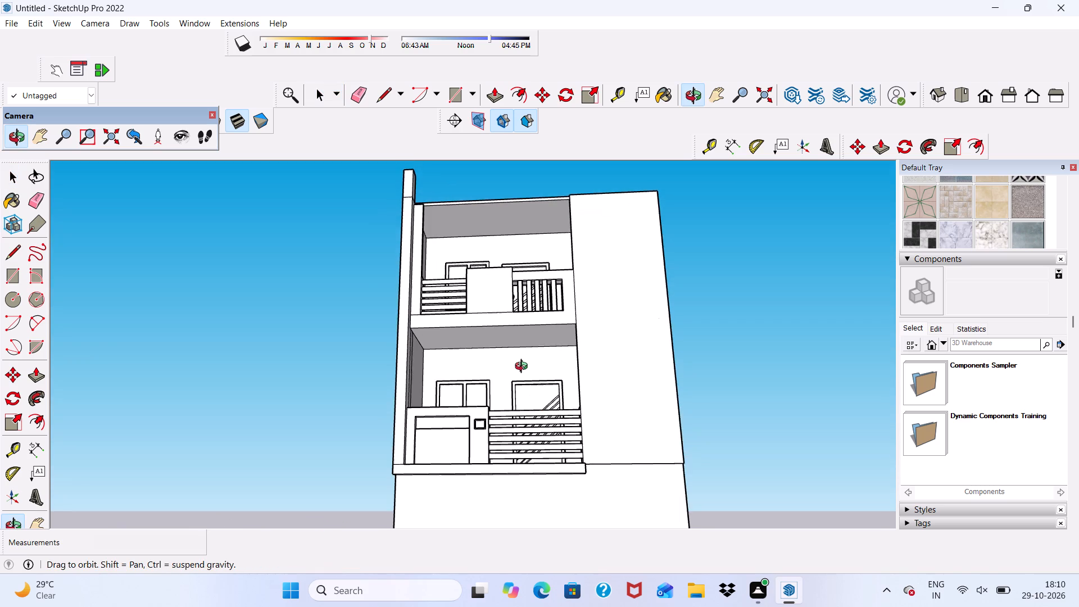
pyautogui.moveTo(524, 368); pyautogui.dragTo(460, 411, button='middle')
pyautogui.scroll(1, 454, 406)
pyautogui.scroll(-5, 464, 398)
pyautogui.moveTo(470, 468); pyautogui.dragTo(558, 474, button='middle')
pyautogui.moveTo(472, 468); pyautogui.dragTo(525, 450)
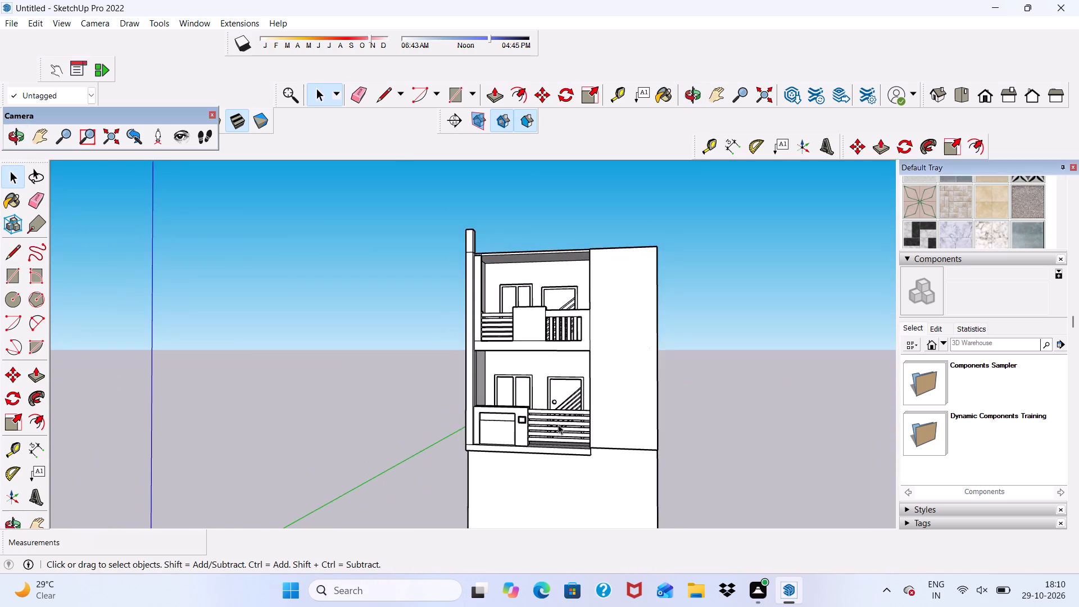
pyautogui.scroll(1, 558, 396)
pyautogui.scroll(-4, 539, 232)
pyautogui.scroll(-1, 613, 389)
pyautogui.scroll(-2, 603, 302)
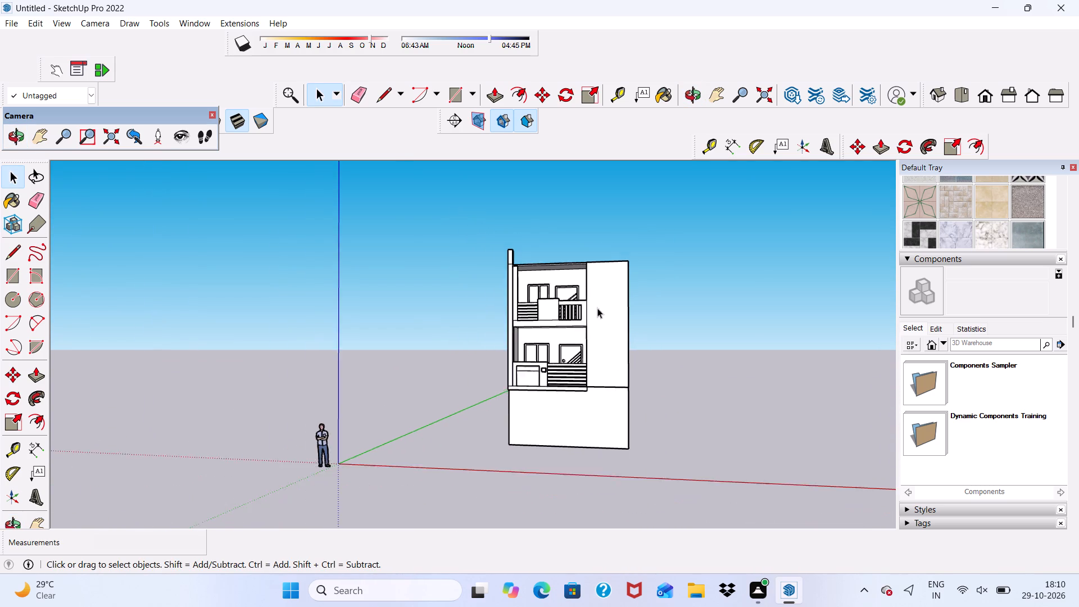
pyautogui.scroll(-2, 597, 308)
pyautogui.scroll(8, 573, 372)
pyautogui.moveTo(573, 370); pyautogui.dragTo(591, 413, button='middle')
pyautogui.scroll(-1, 596, 414)
pyautogui.scroll(-6, 610, 333)
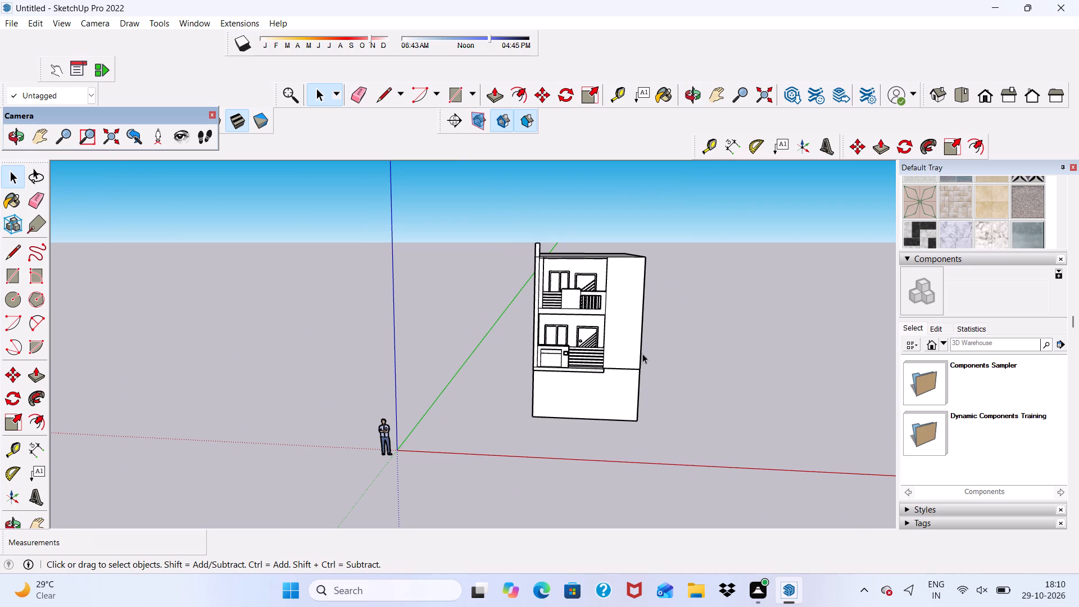
pyautogui.scroll(4, 643, 355)
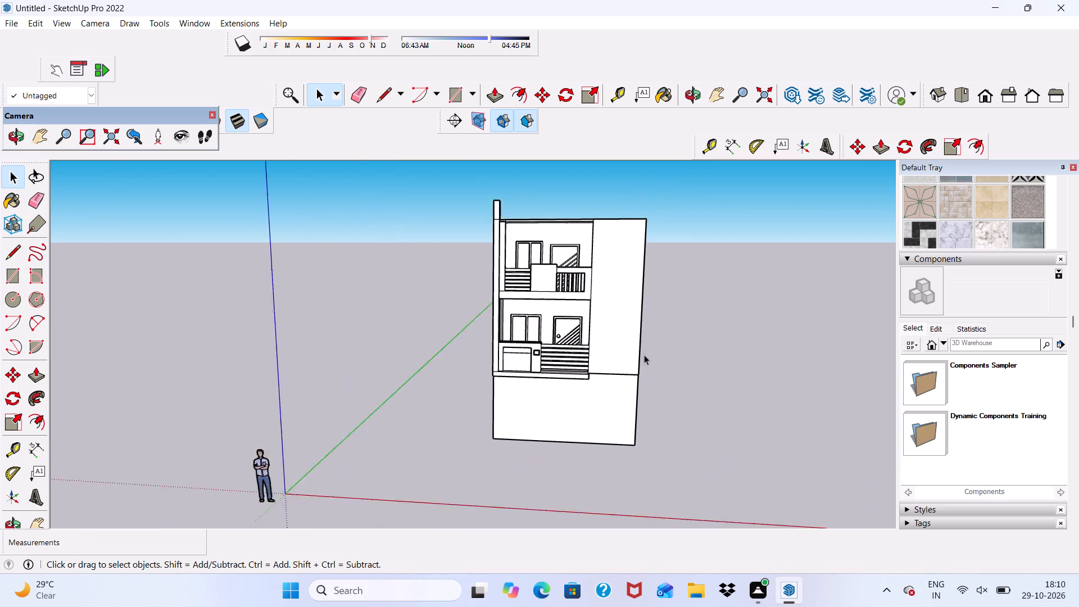
pyautogui.scroll(2, 644, 355)
pyautogui.scroll(-1, 602, 384)
pyautogui.moveTo(582, 397); pyautogui.dragTo(548, 435, button='middle')
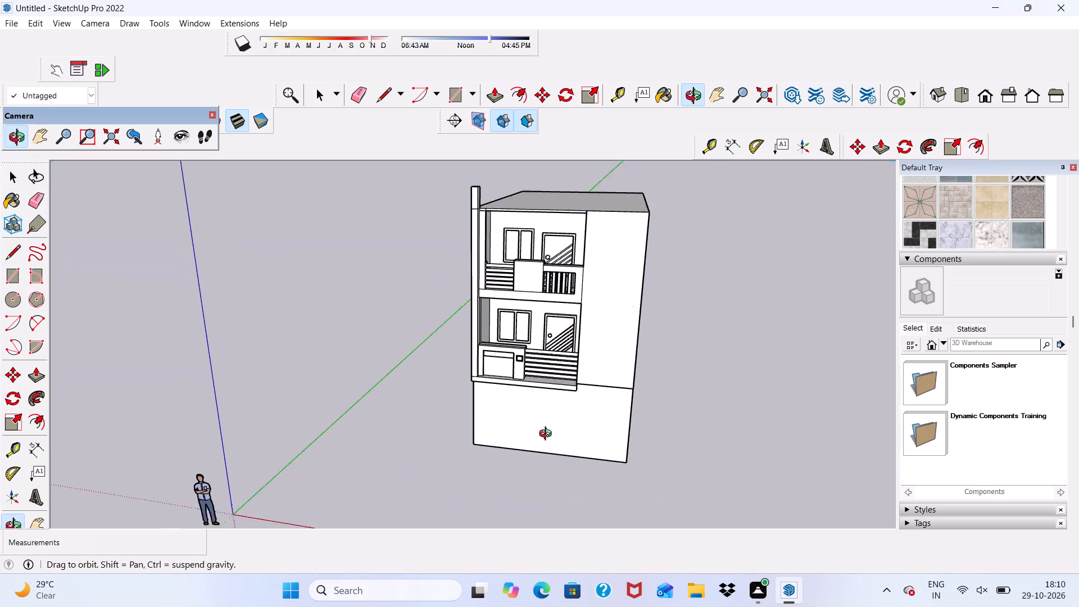
pyautogui.moveTo(548, 435); pyautogui.dragTo(518, 453, button='middle')
pyautogui.scroll(-4, 514, 445)
pyautogui.scroll(5, 615, 338)
pyautogui.scroll(1, 498, 495)
pyautogui.moveTo(497, 495); pyautogui.dragTo(564, 342, button='middle')
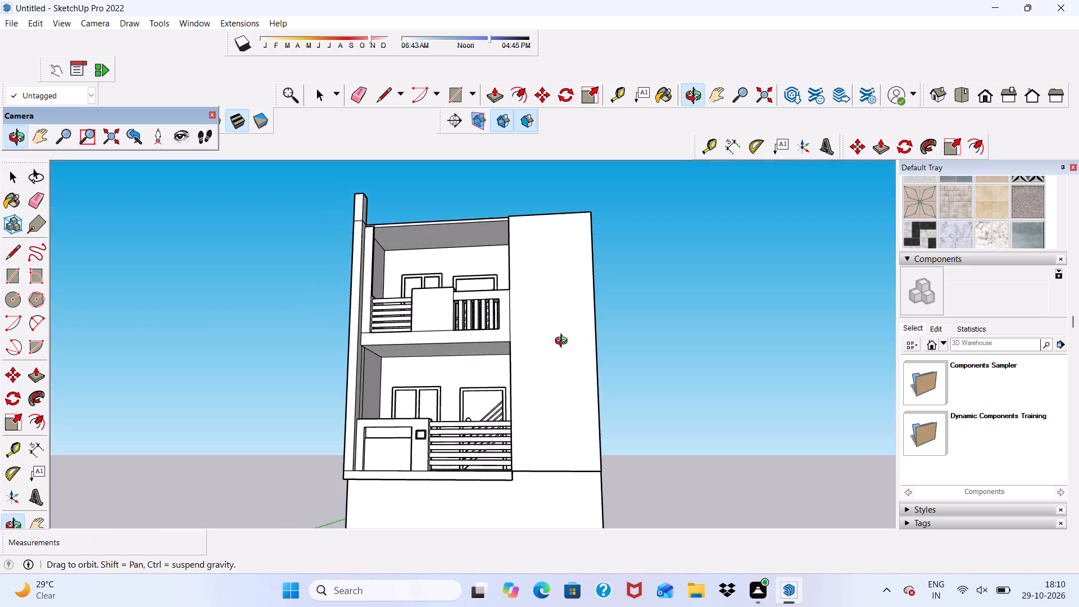
pyautogui.moveTo(564, 342); pyautogui.dragTo(563, 304, button='middle')
pyautogui.scroll(1, 533, 300)
pyautogui.scroll(-6, 514, 305)
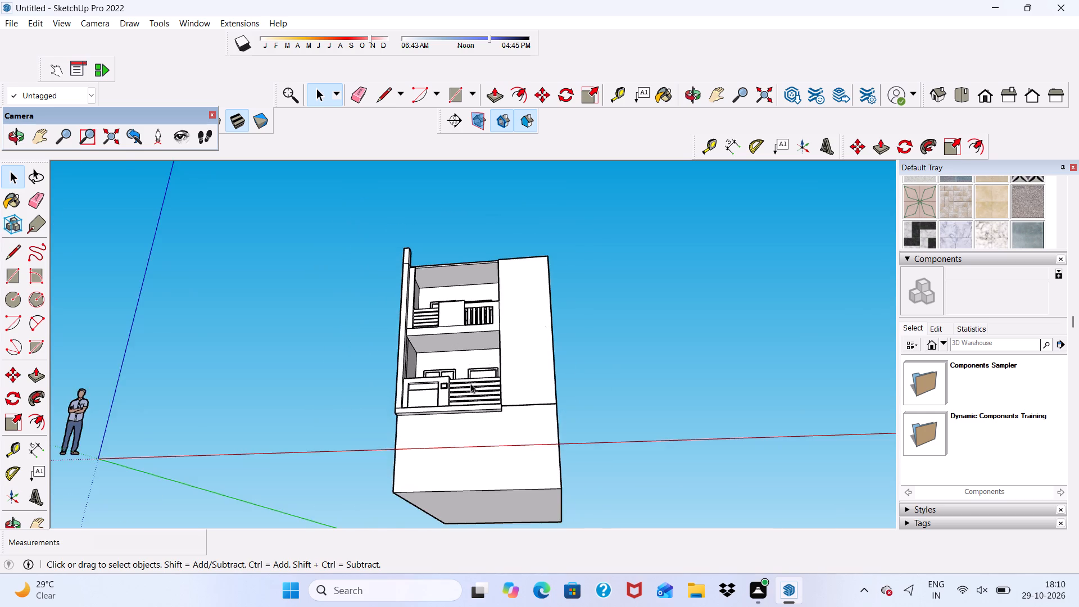
# Push/Pull the narrow underside of the plain front block beside the balconies downward about 2' 9", below the ground-floor slab.
pyautogui.scroll(4, 492, 417)
pyautogui.scroll(-1, 492, 417)
pyautogui.scroll(5, 559, 442)
pyautogui.moveTo(545, 412); pyautogui.dragTo(543, 378, button='middle')
pyautogui.scroll(11, 543, 378)
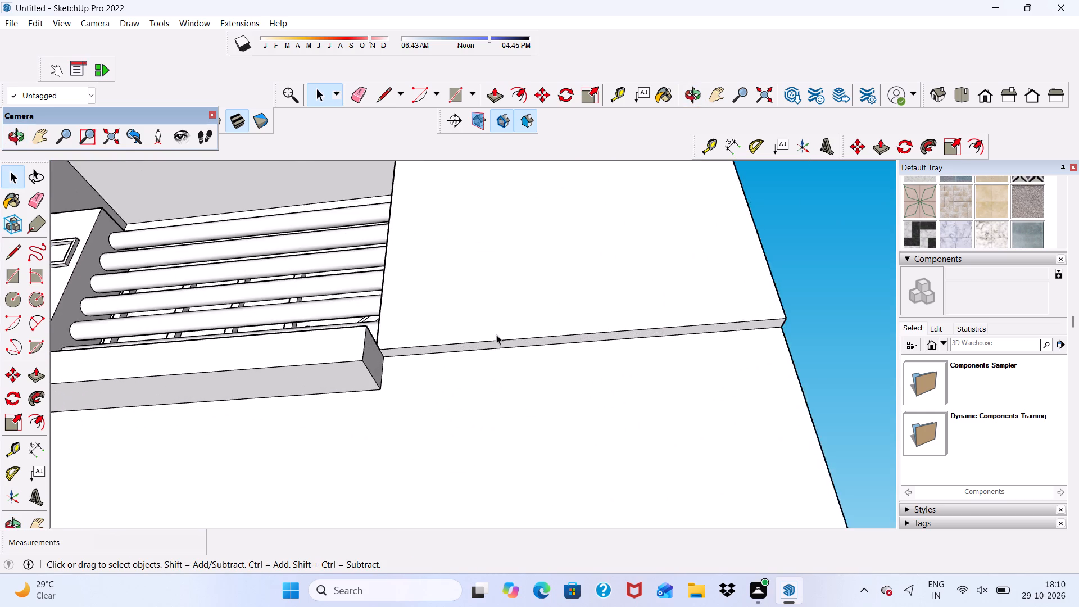
pyautogui.scroll(10, 496, 334)
pyautogui.click(495, 351)
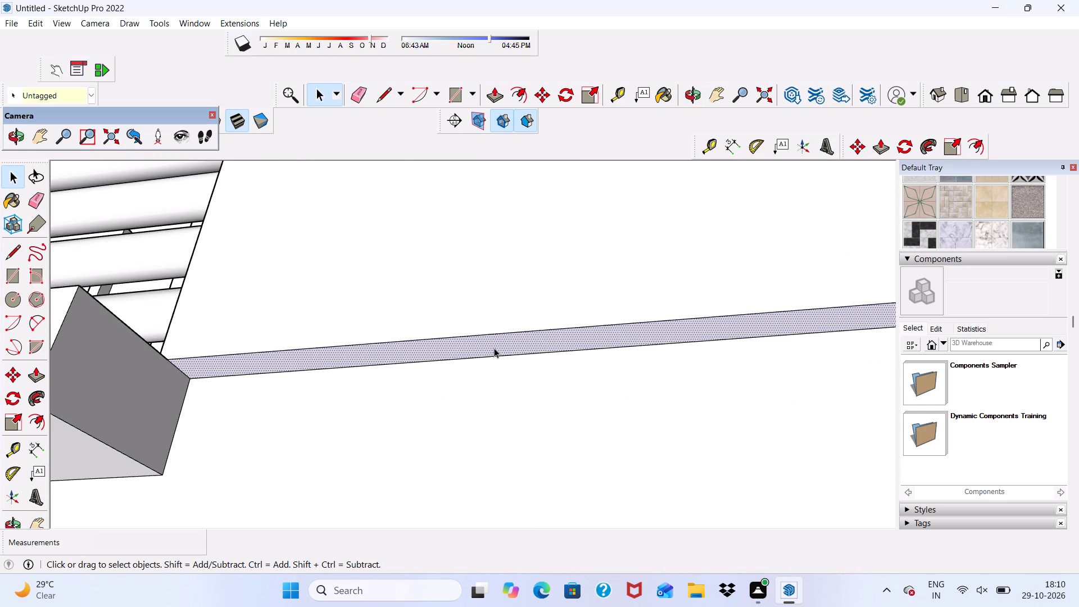
pyautogui.click(497, 94)
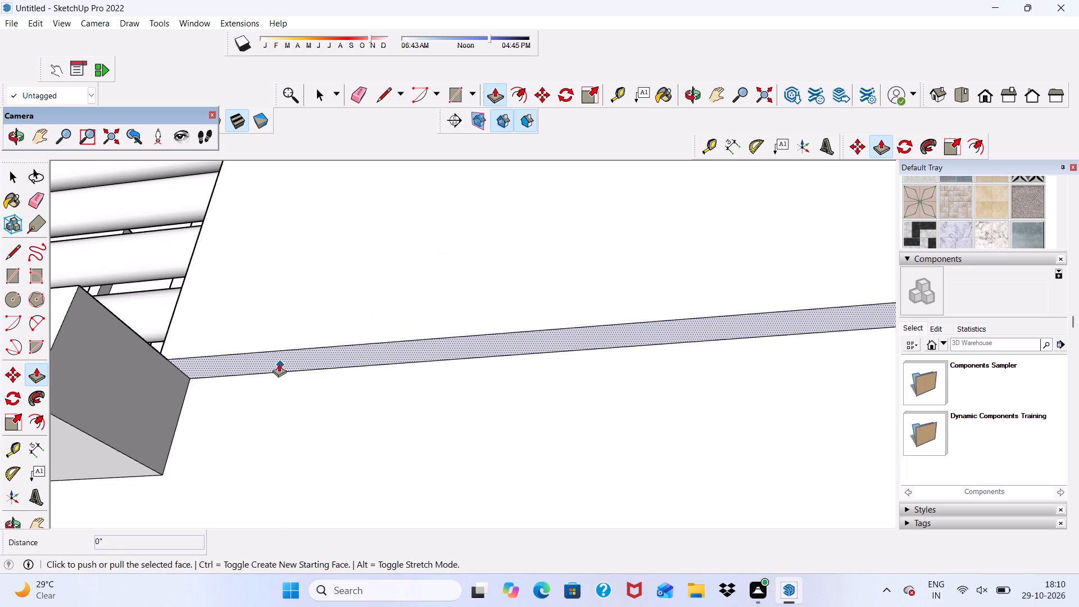
pyautogui.click(278, 362)
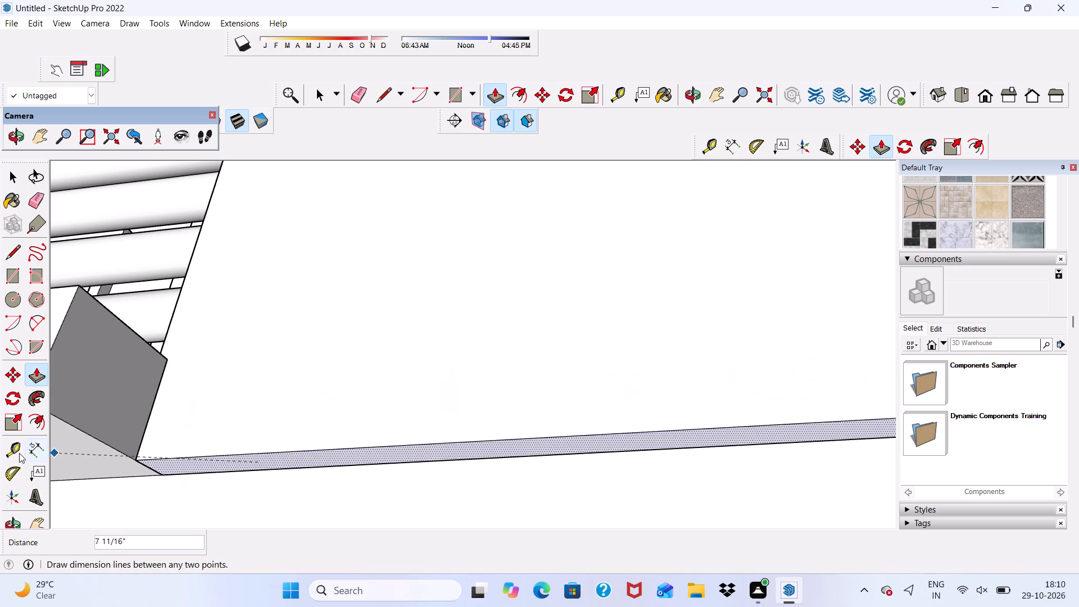
pyautogui.scroll(-2, 71, 449)
pyautogui.scroll(-6, 234, 357)
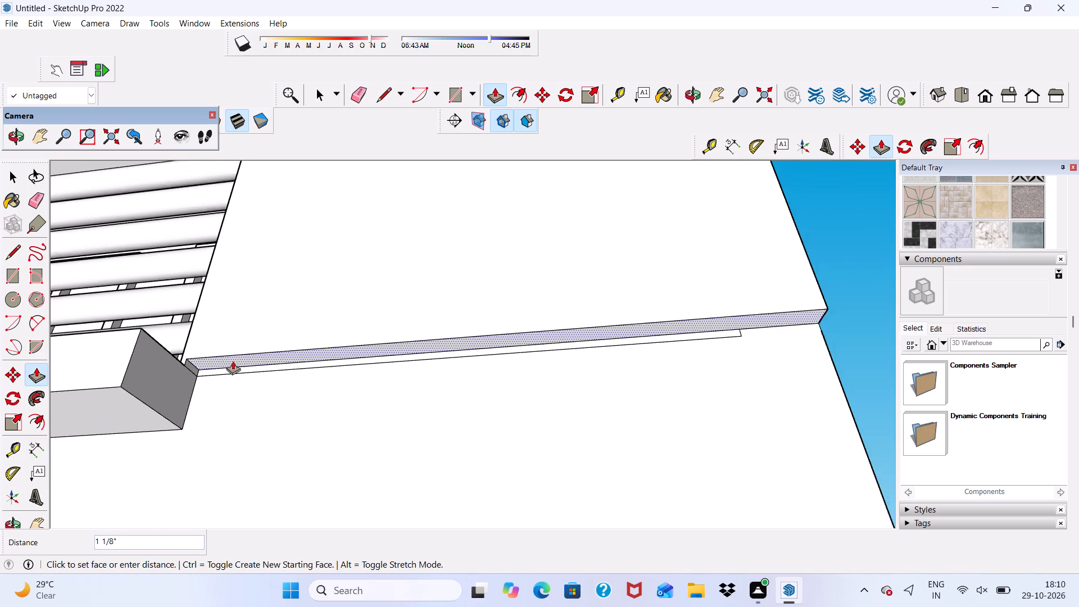
pyautogui.scroll(-2, 233, 361)
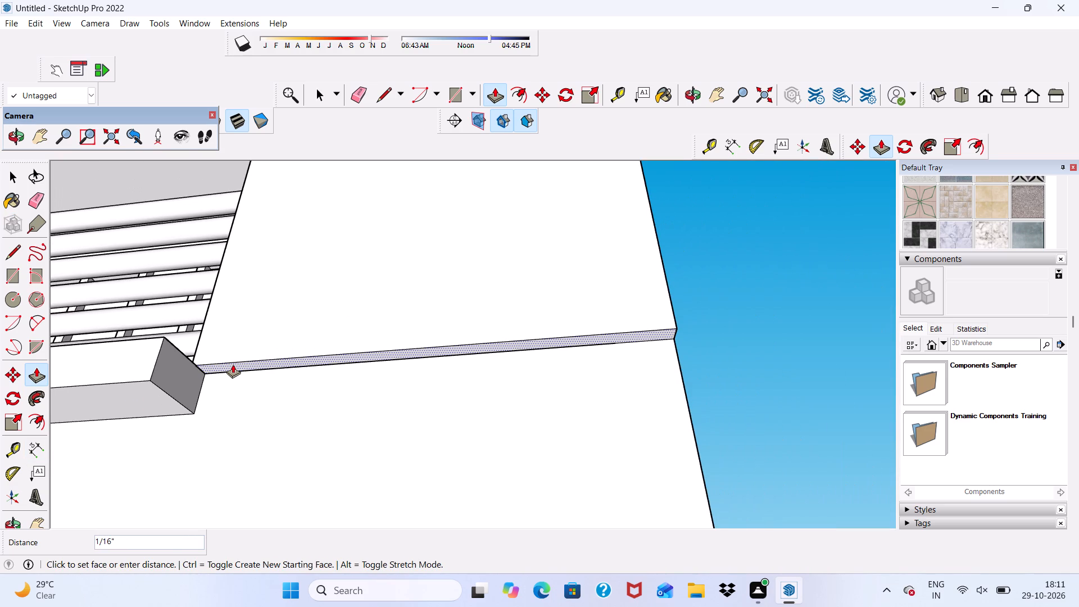
pyautogui.scroll(-3, 242, 378)
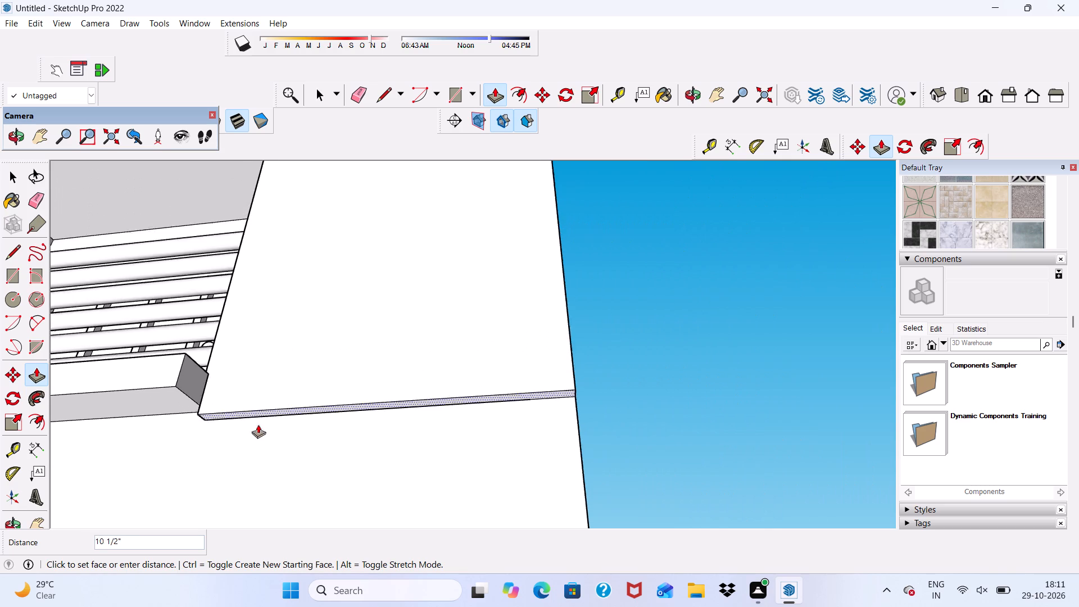
pyautogui.scroll(-2, 258, 424)
pyautogui.scroll(-15, 267, 363)
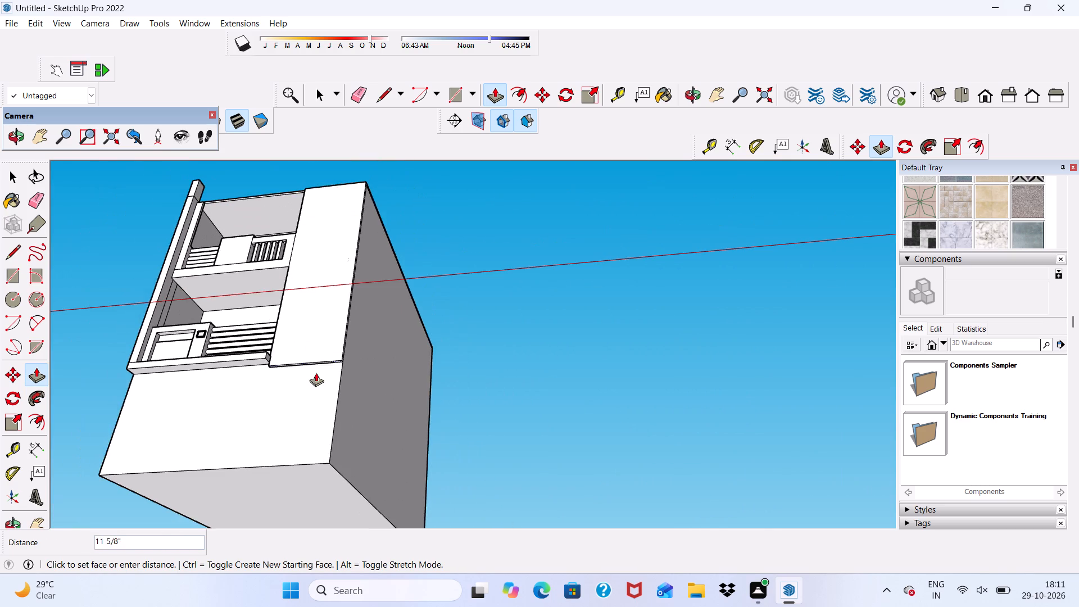
pyautogui.moveTo(316, 373); pyautogui.dragTo(379, 455, button='middle')
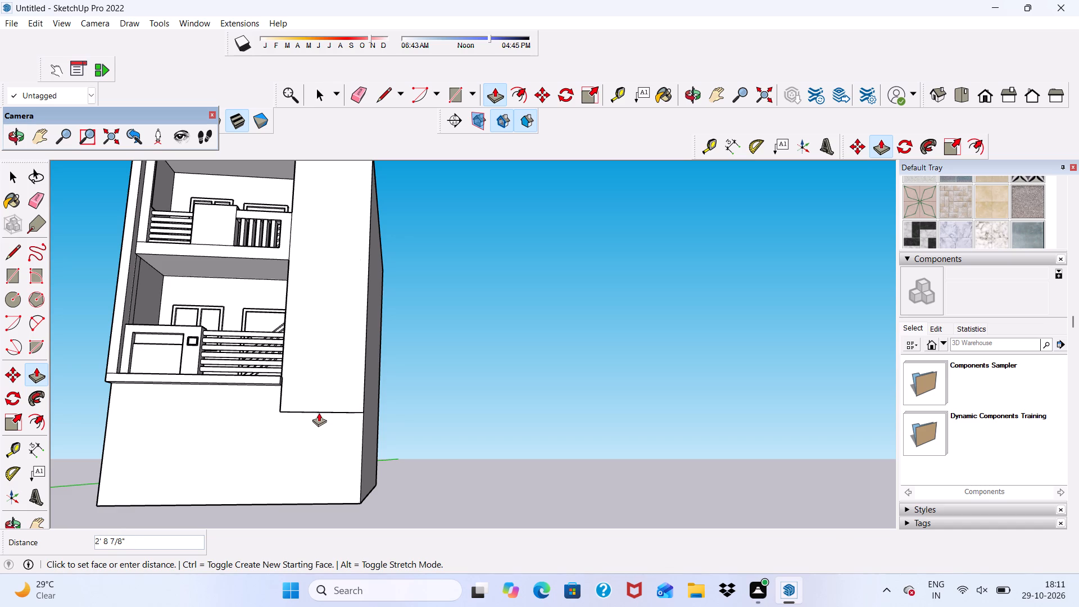
pyautogui.click(319, 413)
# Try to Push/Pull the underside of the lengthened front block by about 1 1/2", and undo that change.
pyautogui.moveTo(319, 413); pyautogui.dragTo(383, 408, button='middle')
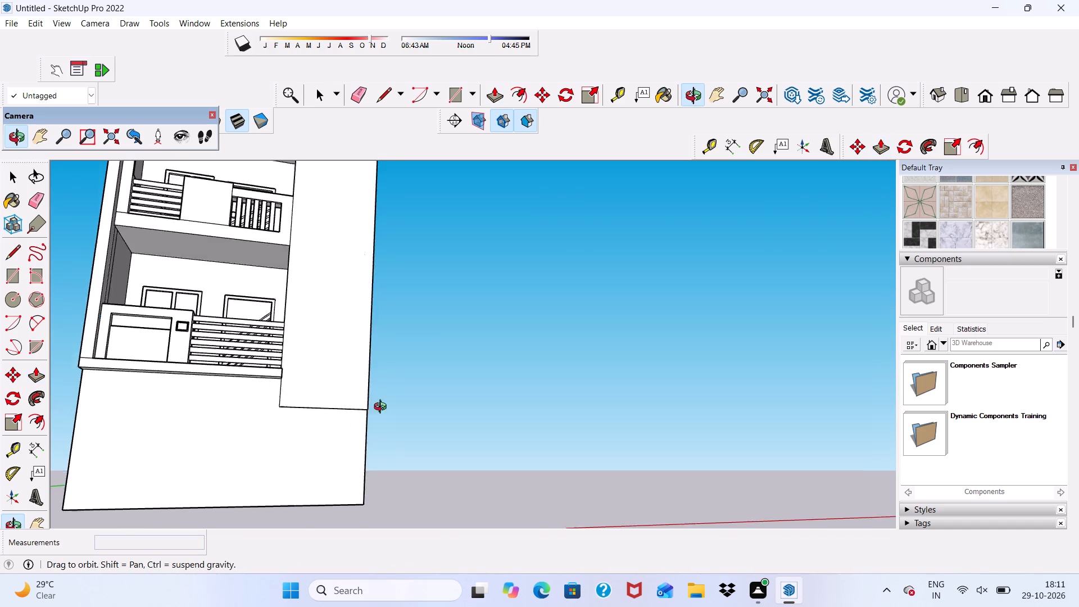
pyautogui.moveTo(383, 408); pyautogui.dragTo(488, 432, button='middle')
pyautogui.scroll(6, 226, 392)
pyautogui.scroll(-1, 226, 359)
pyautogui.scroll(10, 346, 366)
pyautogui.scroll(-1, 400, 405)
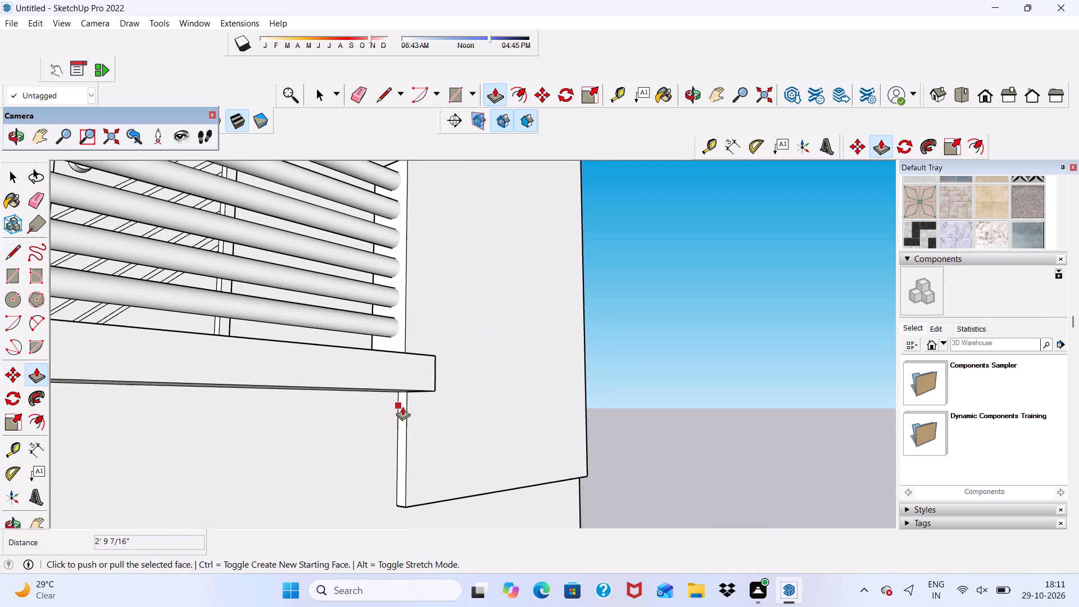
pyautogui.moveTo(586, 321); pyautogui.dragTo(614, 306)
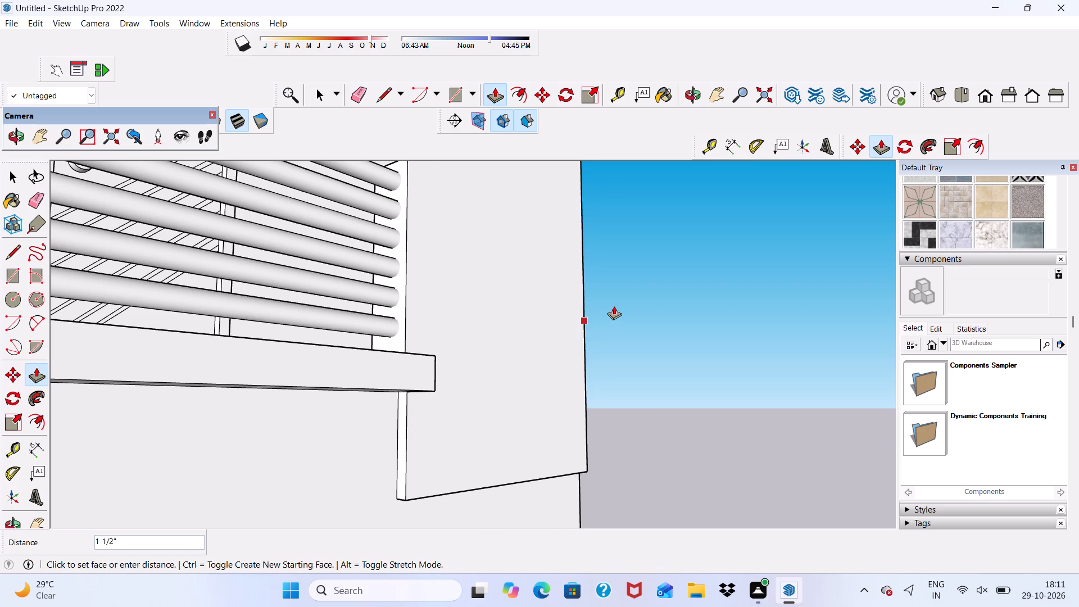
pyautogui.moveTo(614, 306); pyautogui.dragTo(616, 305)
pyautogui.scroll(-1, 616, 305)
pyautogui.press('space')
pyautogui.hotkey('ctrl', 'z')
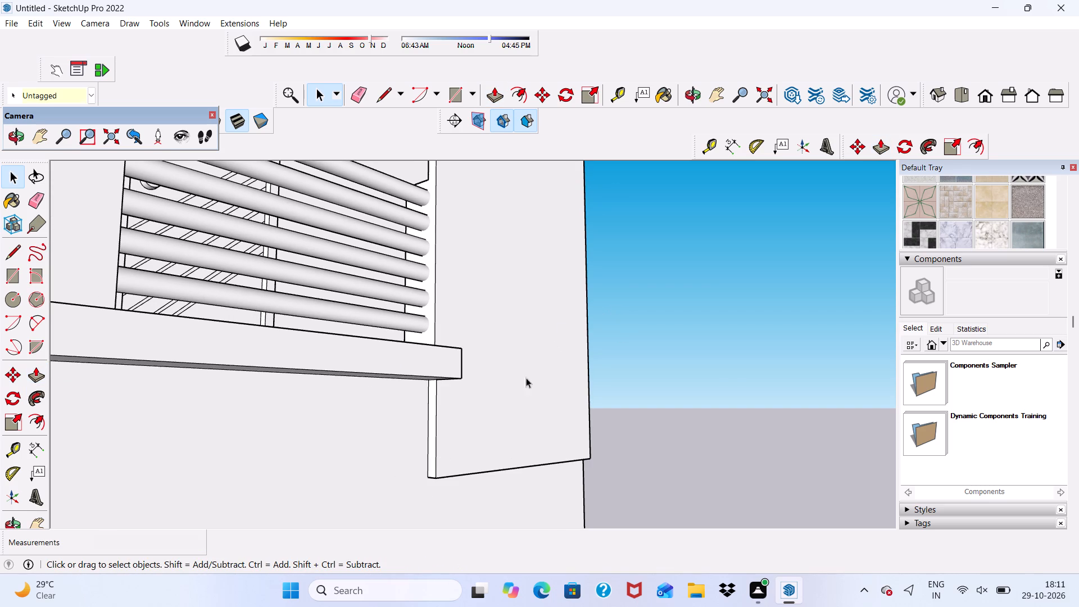
# Draw a rectangle about 6' 7" by 1' 3 1/2" along the bottom edge of the plain block's front face.
pyautogui.moveTo(502, 403); pyautogui.dragTo(306, 407, button='middle')
pyautogui.scroll(-10, 311, 384)
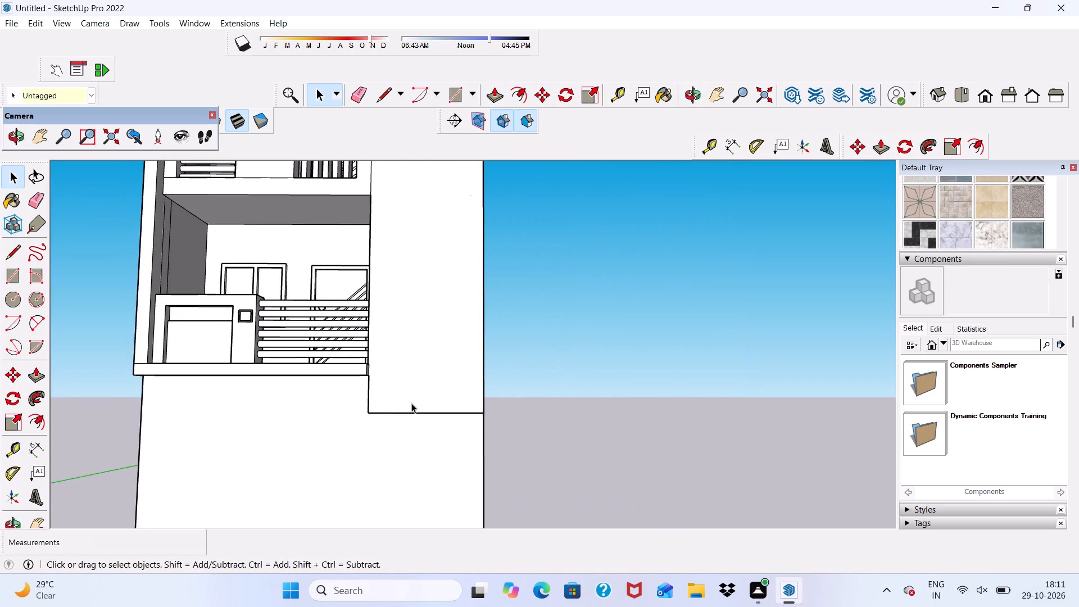
pyautogui.moveTo(411, 403); pyautogui.dragTo(407, 364, button='middle')
pyautogui.scroll(1, 403, 357)
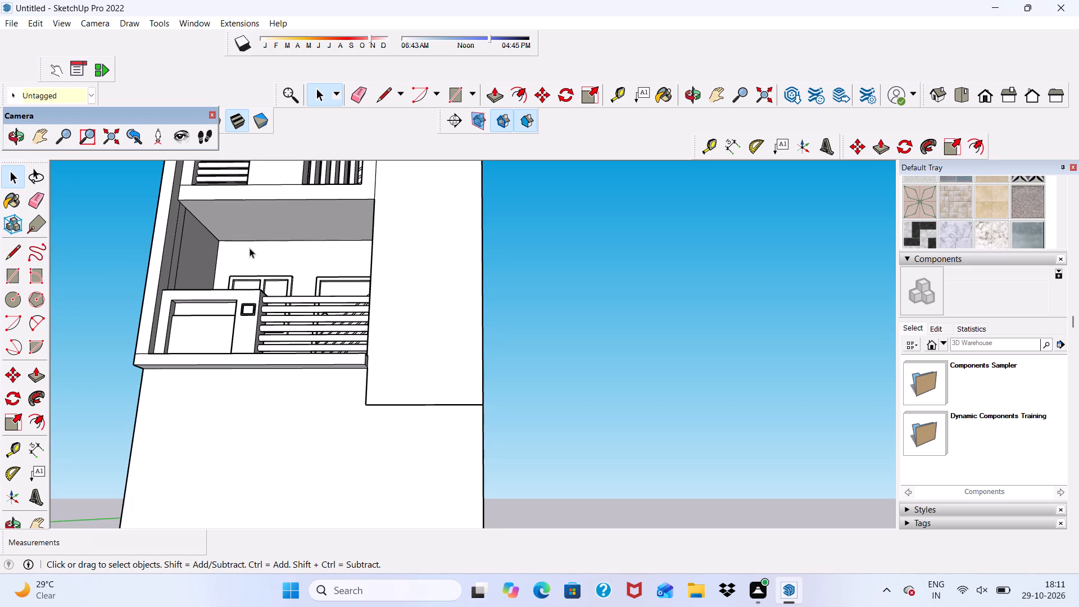
pyautogui.scroll(2, 454, 98)
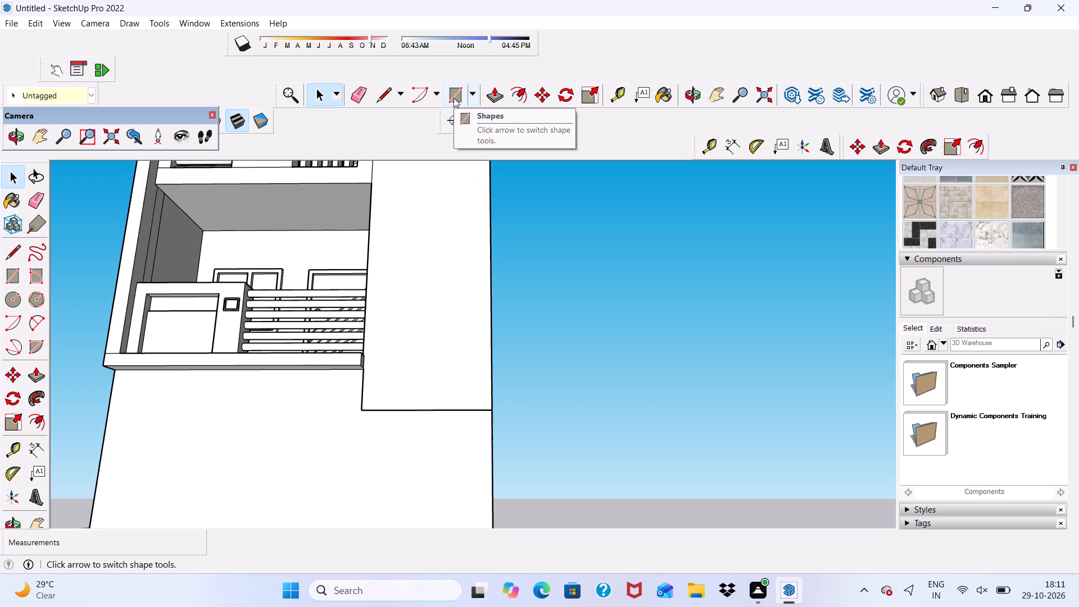
pyautogui.click(454, 98)
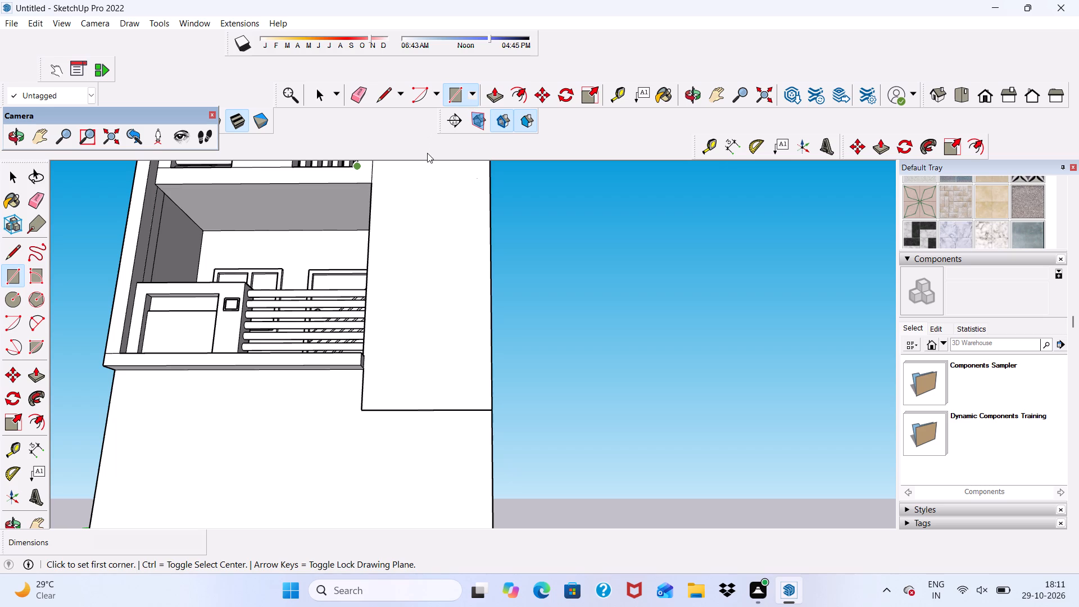
pyautogui.scroll(-5, 423, 148)
pyautogui.scroll(6, 419, 375)
pyautogui.scroll(5, 357, 386)
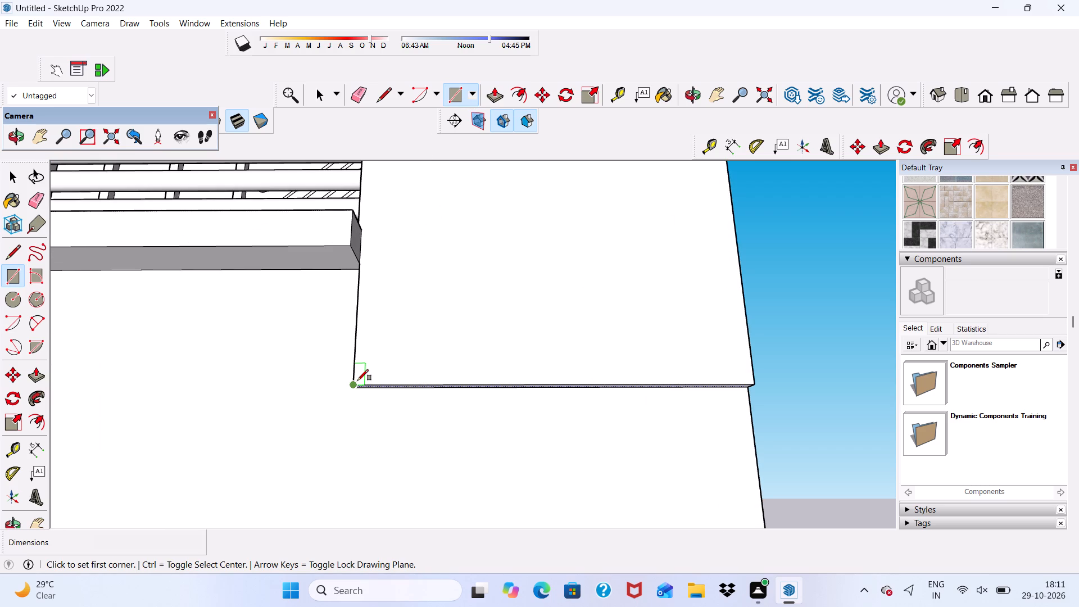
pyautogui.scroll(4, 353, 385)
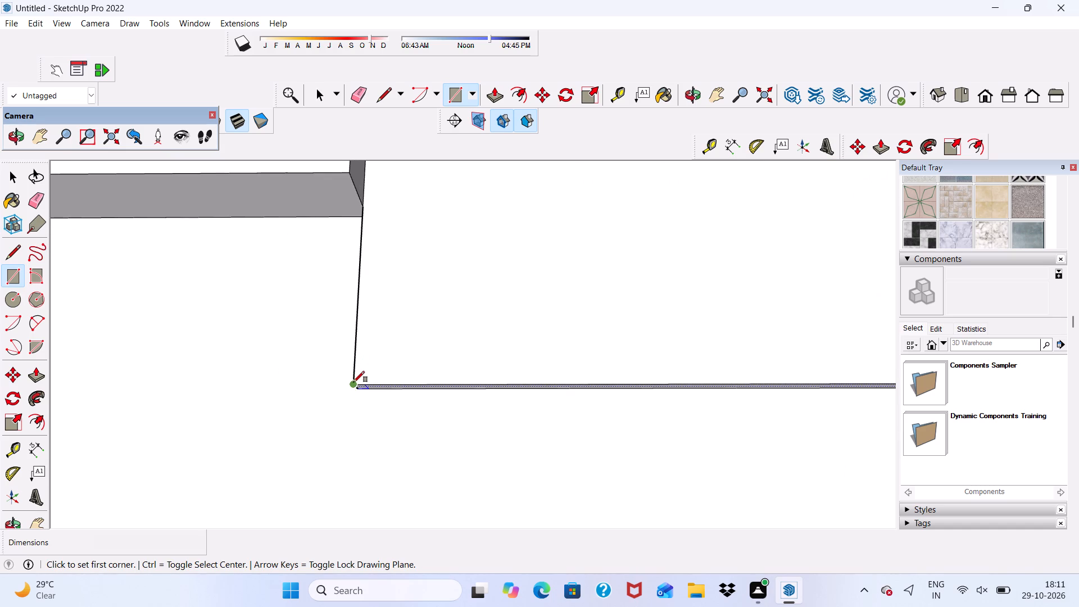
pyautogui.click(353, 382)
pyautogui.scroll(-6, 310, 328)
pyautogui.scroll(-5, 377, 295)
pyautogui.scroll(1, 439, 310)
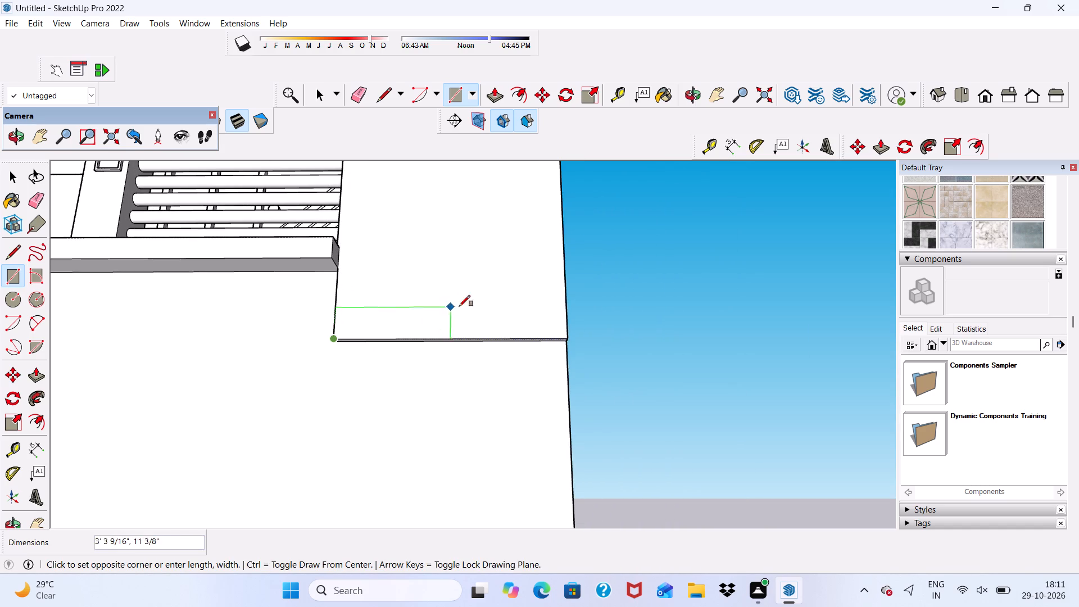
pyautogui.moveTo(570, 295); pyautogui.dragTo(560, 332, button='middle')
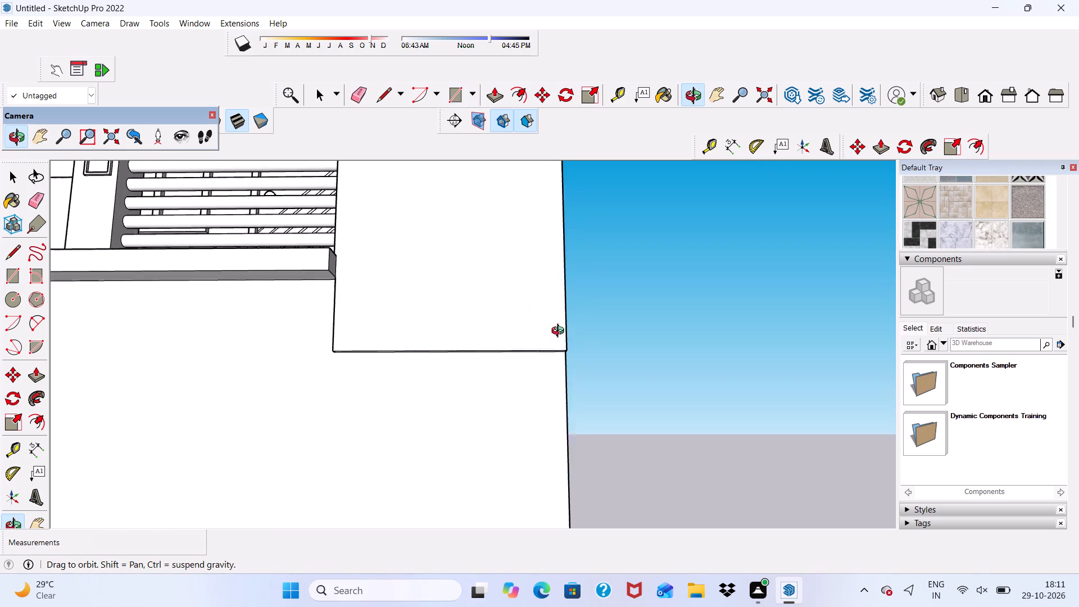
pyautogui.moveTo(560, 332); pyautogui.dragTo(549, 343, button='middle')
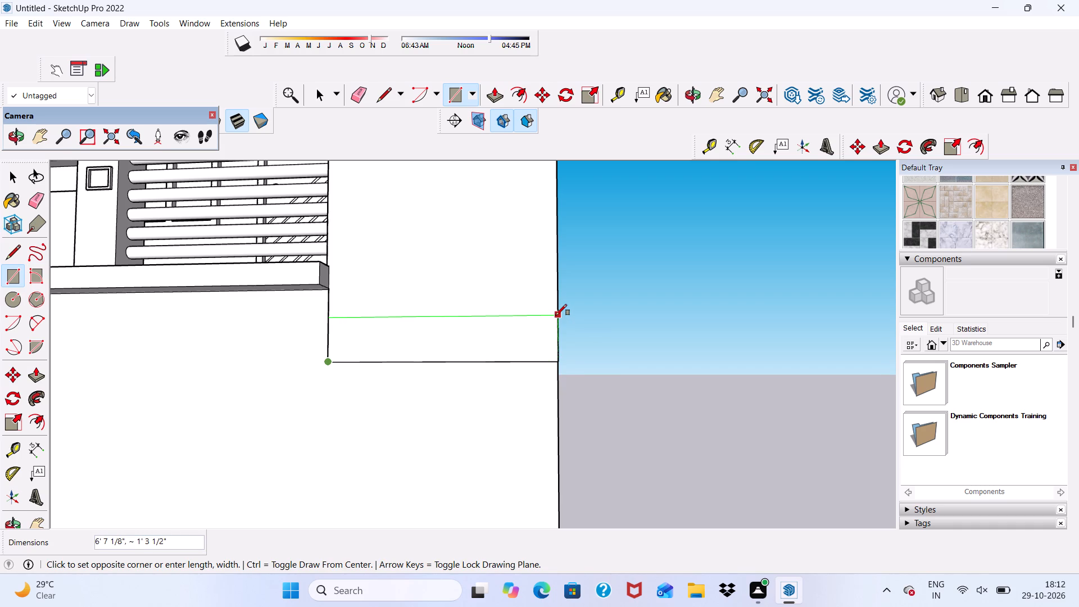
pyautogui.click(556, 315)
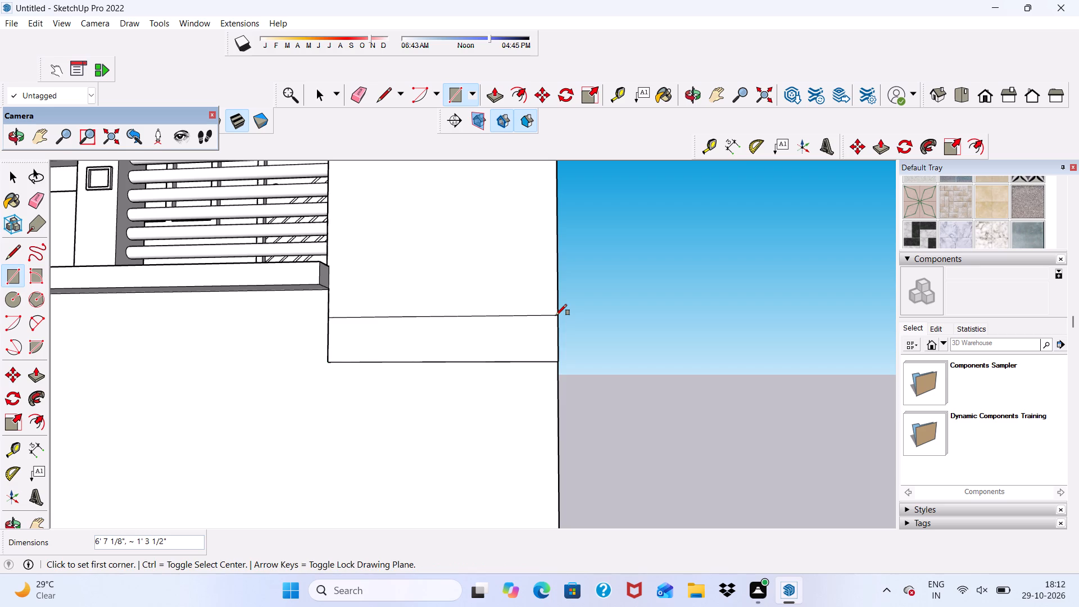
# Draw a full-height vertical rectangle about 23' 3" by 1' 2" along the outer edge of the block's front face.
pyautogui.scroll(-10, 534, 340)
pyautogui.scroll(3, 551, 363)
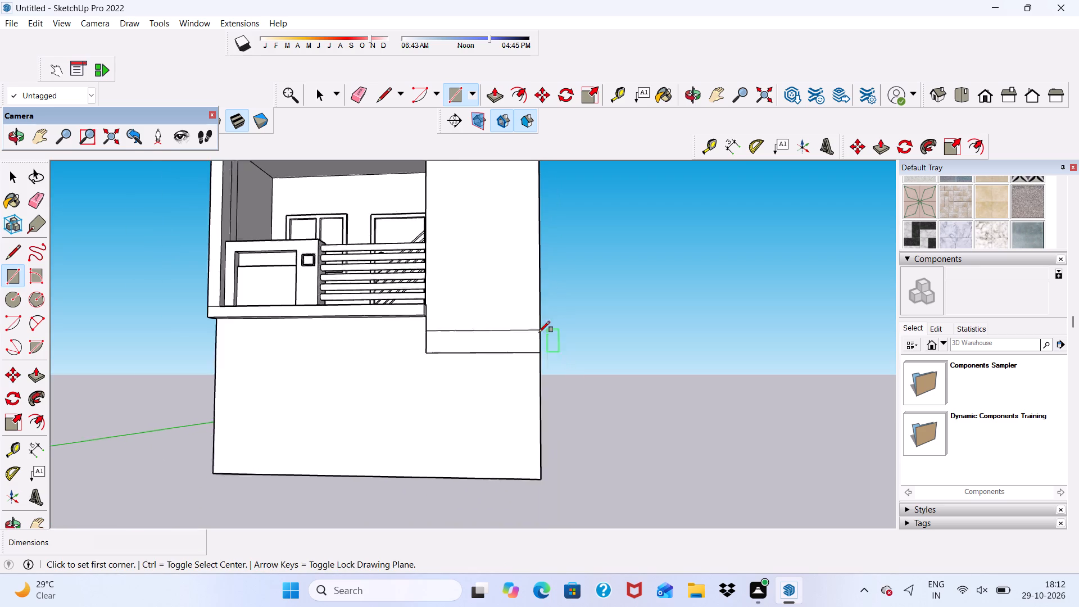
pyautogui.scroll(7, 539, 332)
pyautogui.click(541, 367)
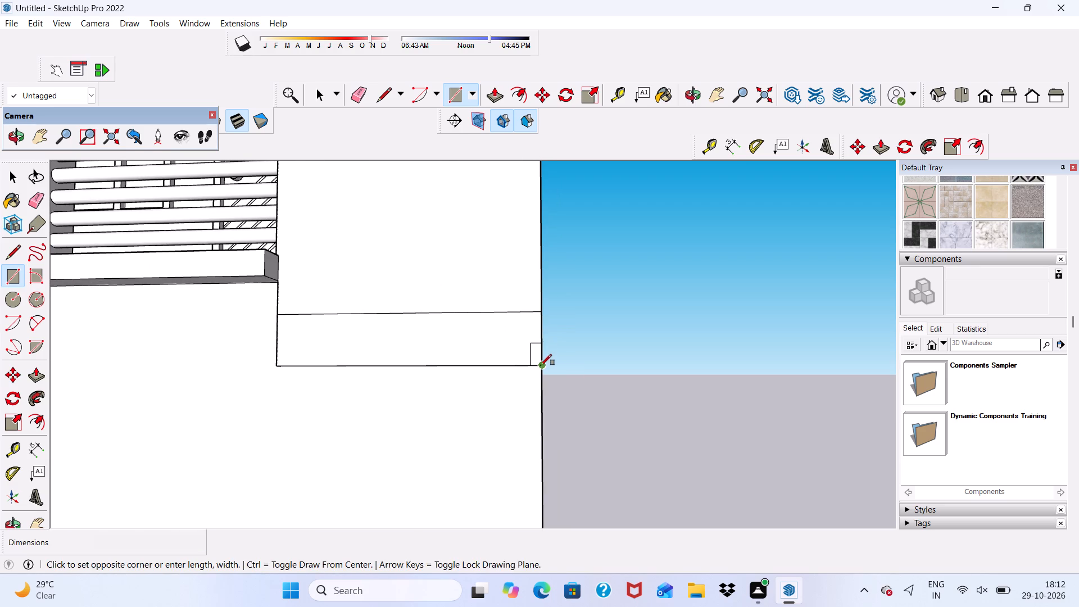
pyautogui.scroll(-20, 541, 337)
pyautogui.scroll(-7, 518, 323)
pyautogui.scroll(6, 523, 278)
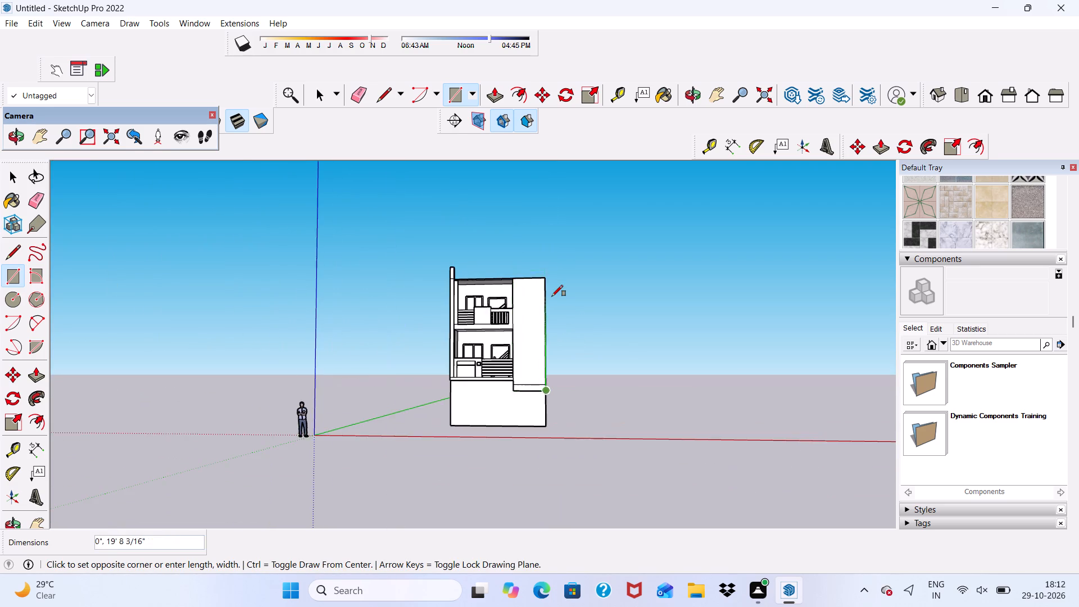
pyautogui.scroll(17, 552, 296)
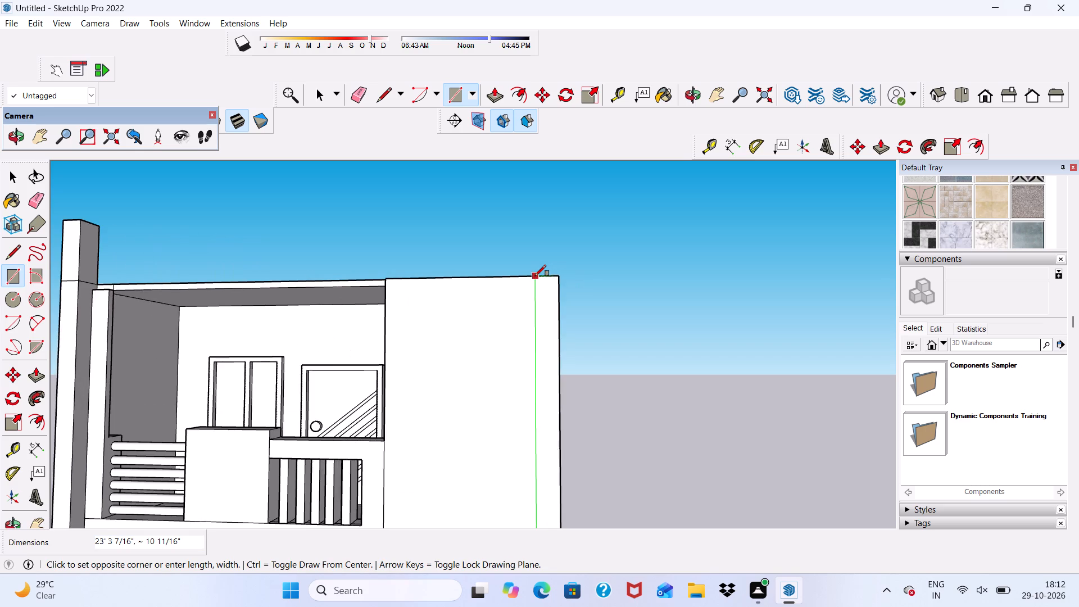
pyautogui.scroll(-12, 534, 277)
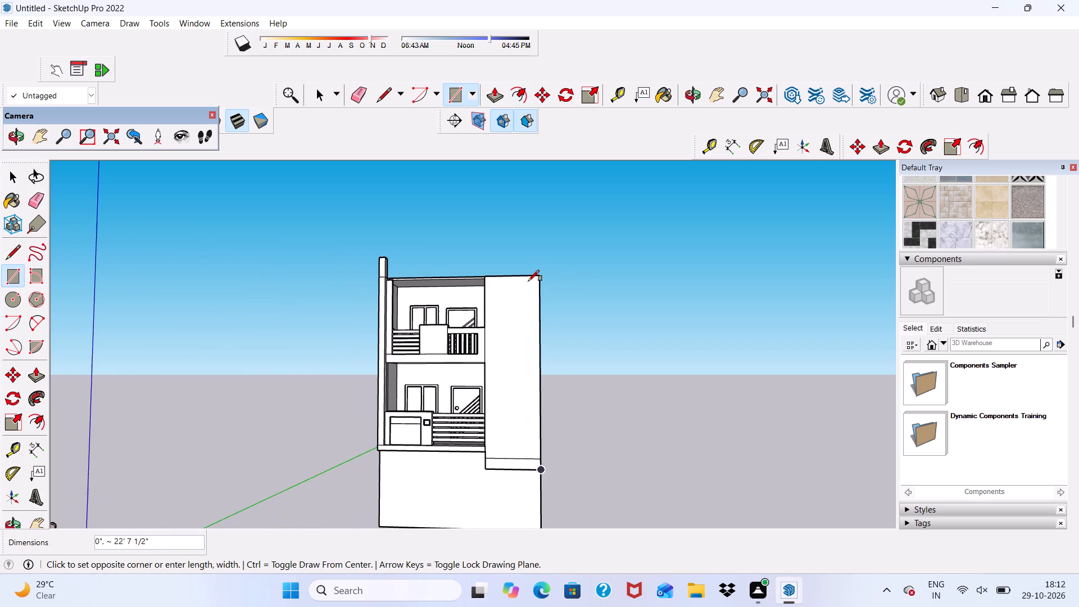
pyautogui.scroll(5, 528, 281)
pyautogui.click(532, 272)
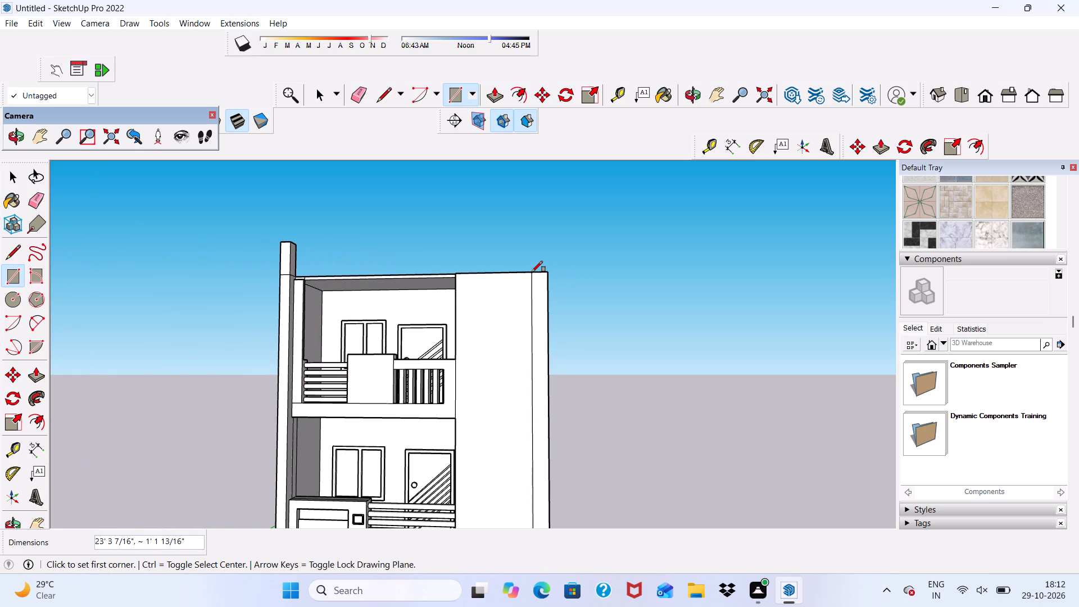
# Erase the overlapping line segments where the bottom and vertical strips cross, leaving one continuous L-shaped border.
pyautogui.scroll(-6, 533, 265)
pyautogui.scroll(5, 522, 465)
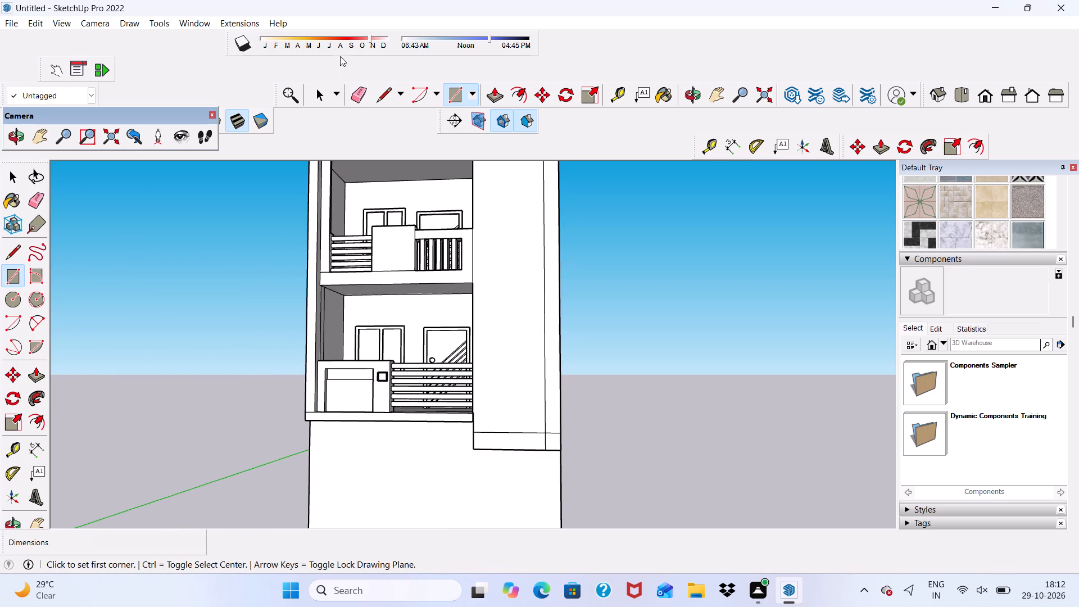
pyautogui.click(359, 98)
pyautogui.scroll(9, 563, 463)
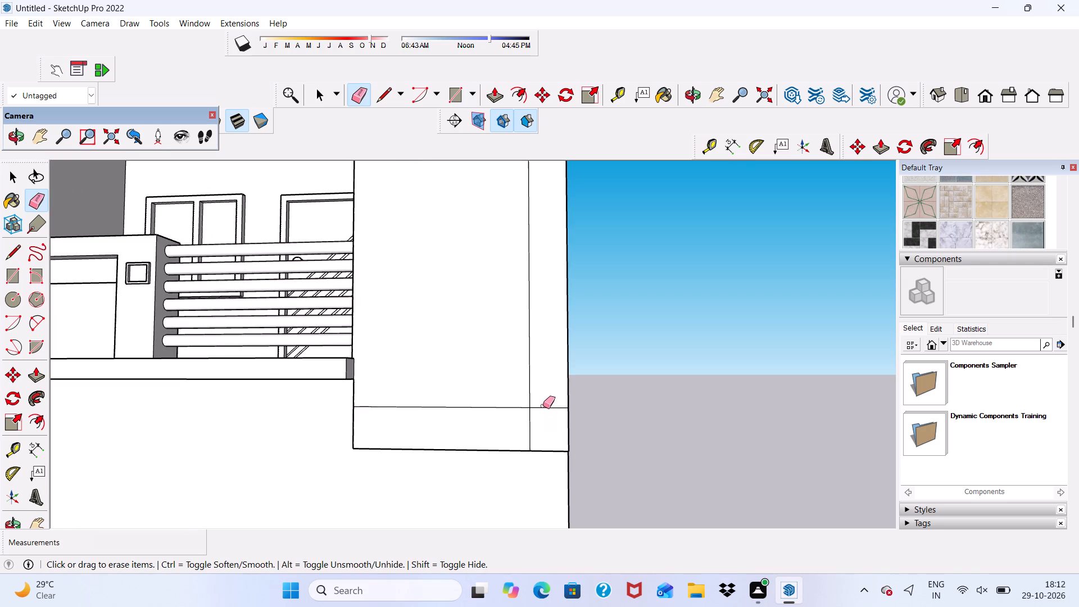
pyautogui.moveTo(543, 406); pyautogui.dragTo(524, 441)
pyautogui.scroll(-4, 488, 399)
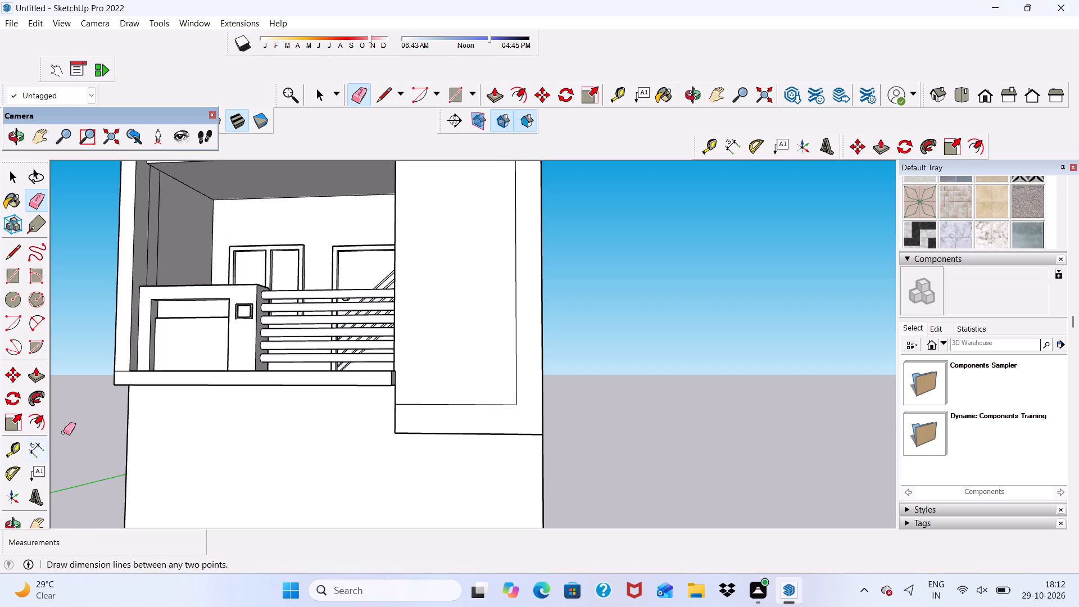
# Draw a 2 Point Arc across the border's inner corner, curving from its horizontal line to its vertical line.
pyautogui.click(33, 318)
pyautogui.scroll(3, 379, 401)
pyautogui.scroll(3, 492, 404)
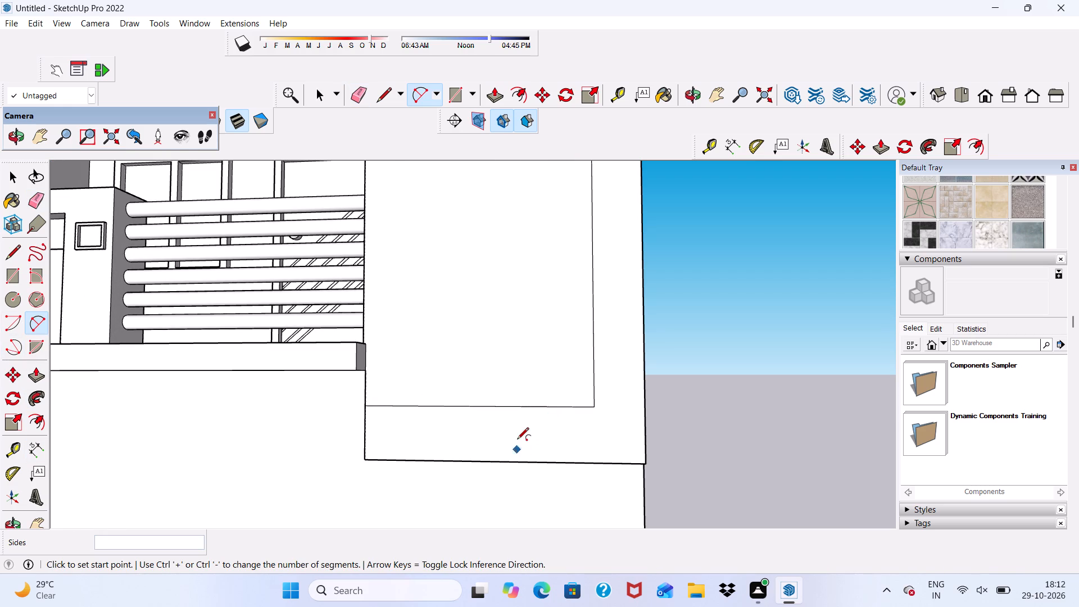
pyautogui.click(511, 407)
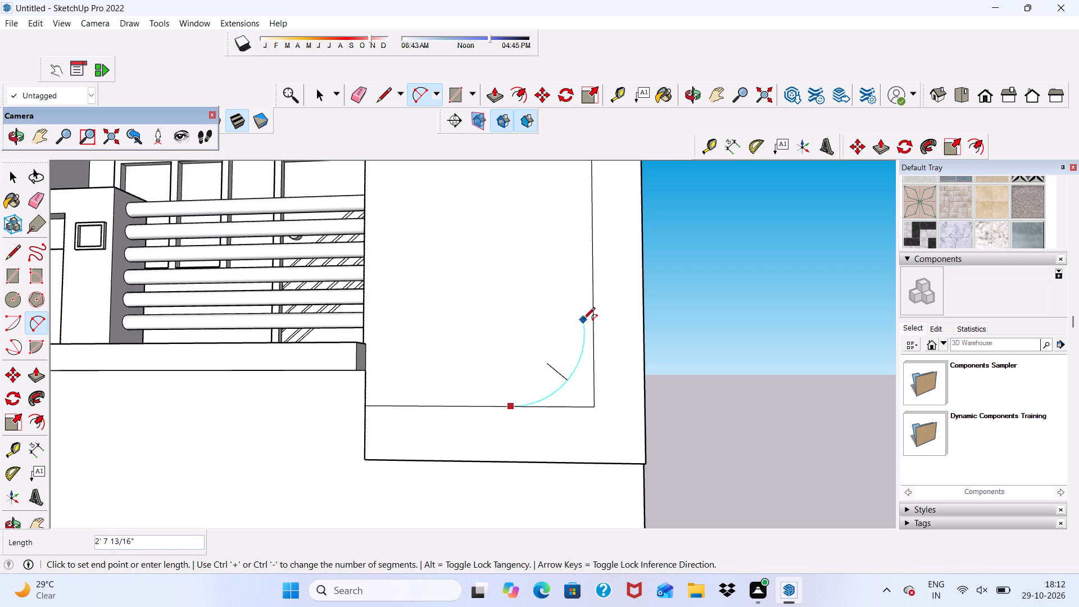
pyautogui.click(593, 318)
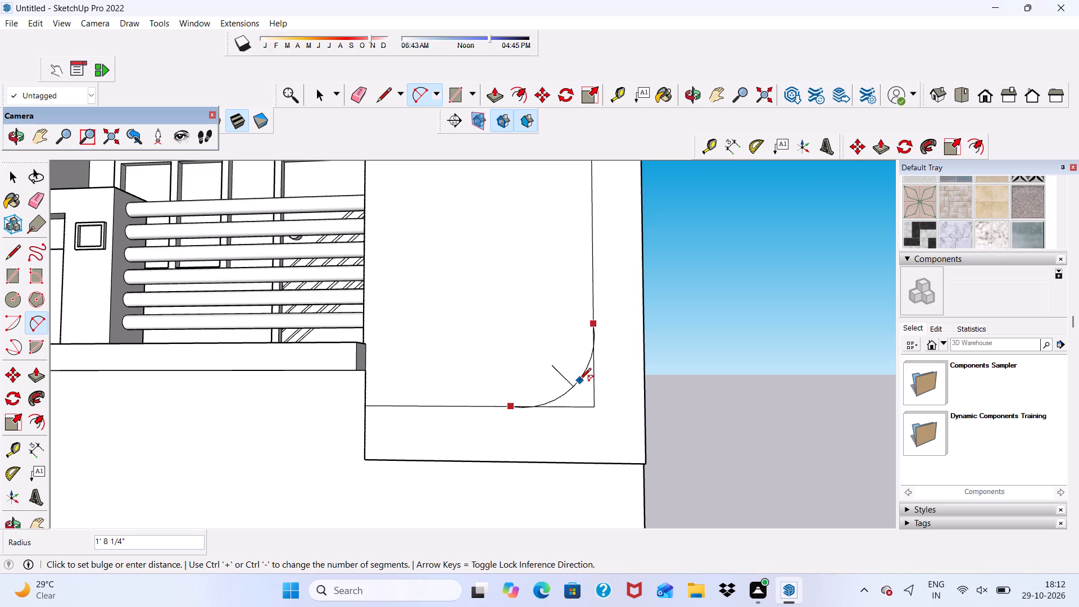
pyautogui.click(575, 378)
pyautogui.scroll(-2, 556, 435)
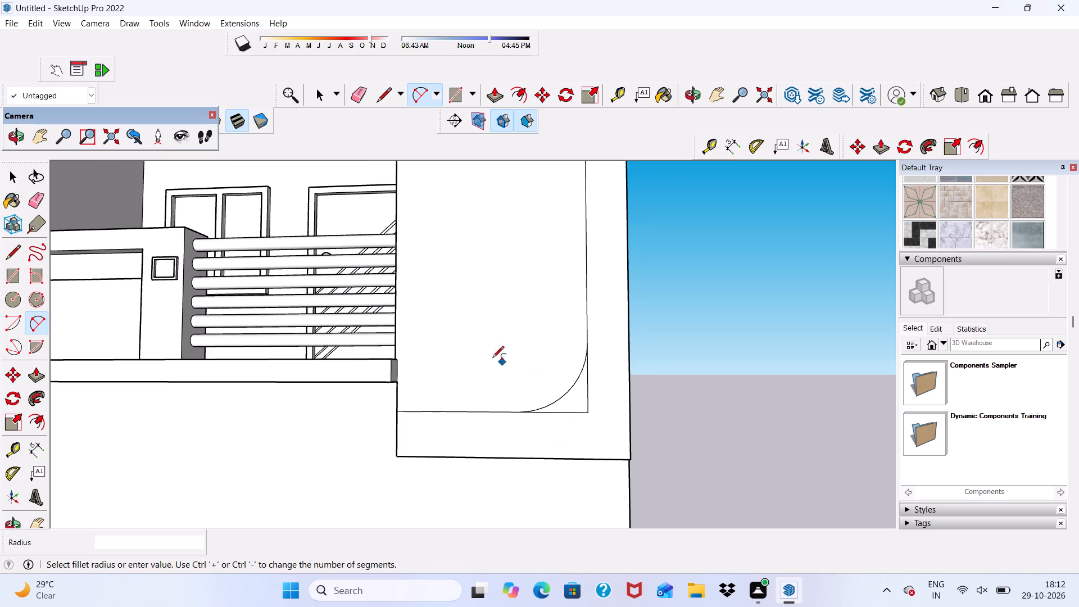
# Erase the two square-corner line segments outside the arc so the border's inner corner is rounded.
pyautogui.click(363, 98)
pyautogui.scroll(4, 552, 361)
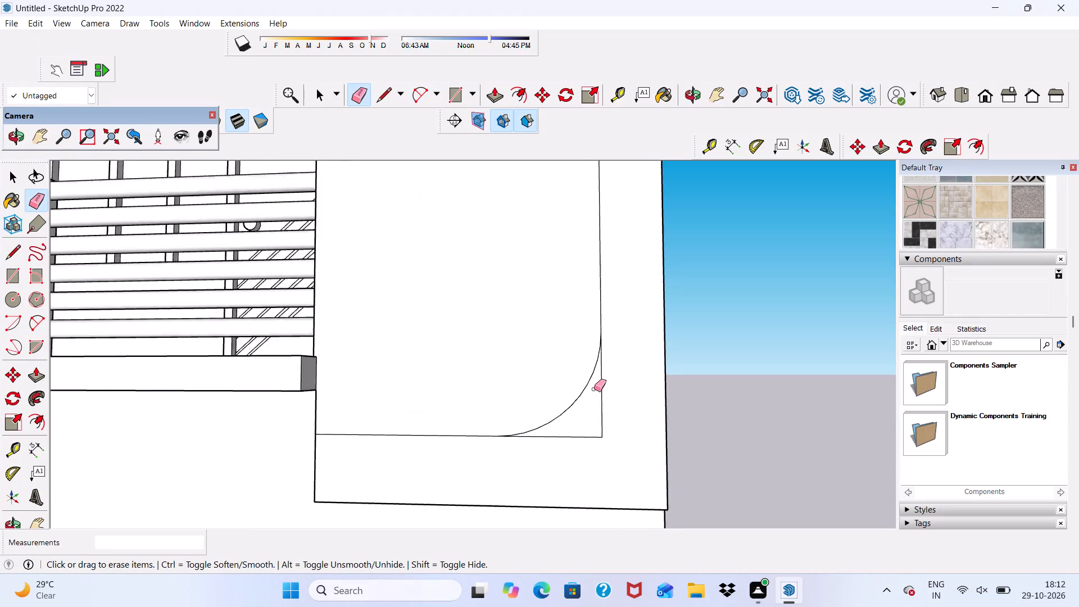
pyautogui.scroll(2, 594, 389)
pyautogui.moveTo(601, 398); pyautogui.dragTo(590, 463)
pyautogui.moveTo(581, 429); pyautogui.dragTo(609, 397)
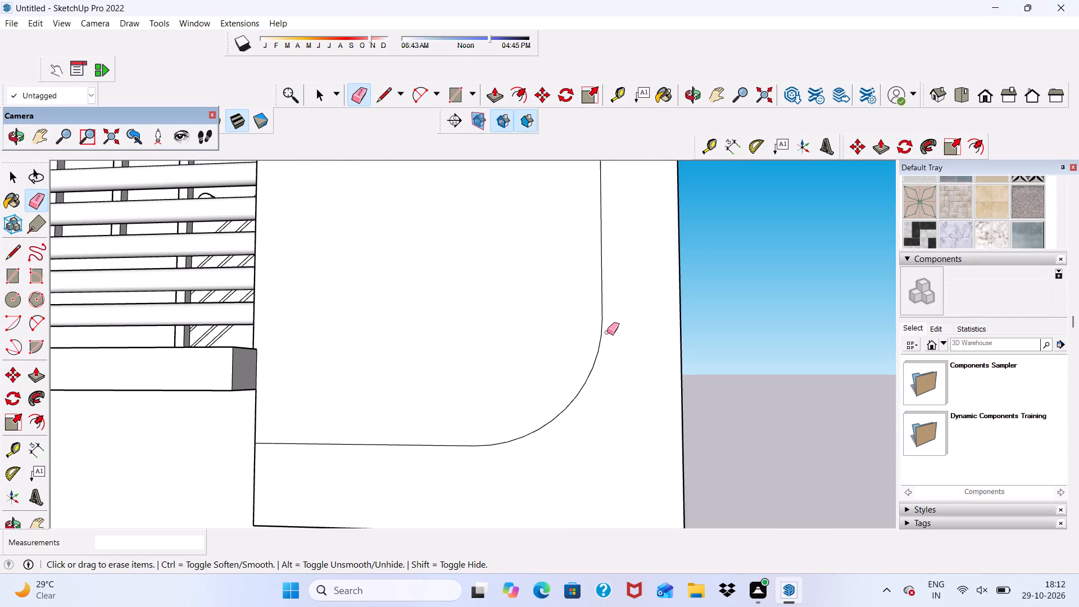
# Examine the whole front of the house to review the rounded L-shaped border on the side block.
pyautogui.scroll(-11, 606, 322)
pyautogui.moveTo(591, 455); pyautogui.dragTo(551, 491, button='middle')
pyautogui.scroll(-4, 580, 386)
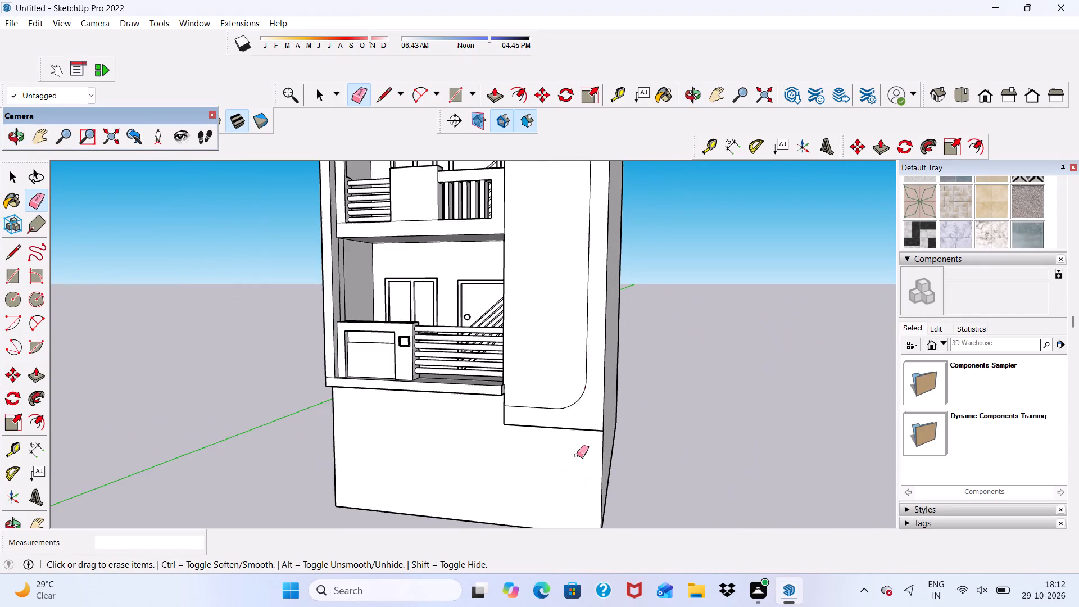
pyautogui.scroll(-19, 577, 455)
pyautogui.scroll(11, 563, 457)
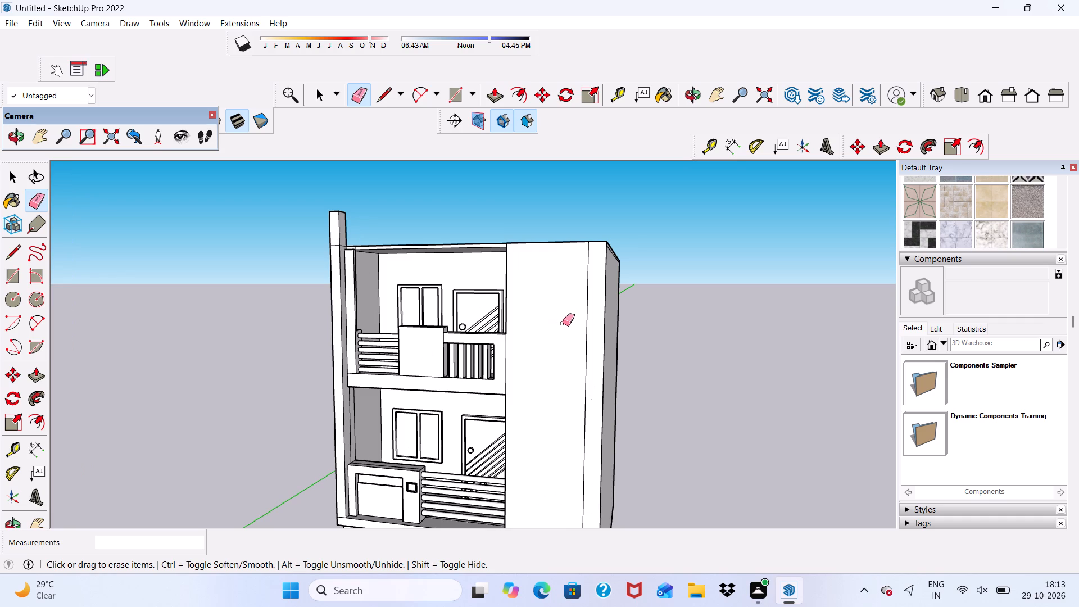
pyautogui.scroll(-7, 568, 333)
pyautogui.moveTo(604, 508); pyautogui.dragTo(607, 466, button='middle')
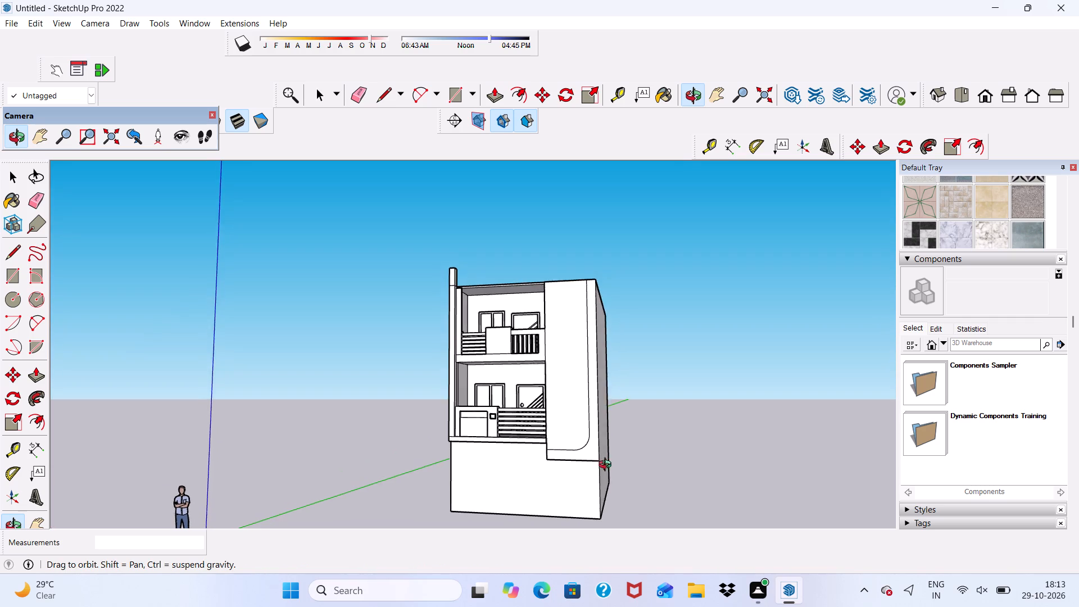
pyautogui.moveTo(607, 466); pyautogui.dragTo(615, 488, button='middle')
pyautogui.scroll(1, 603, 493)
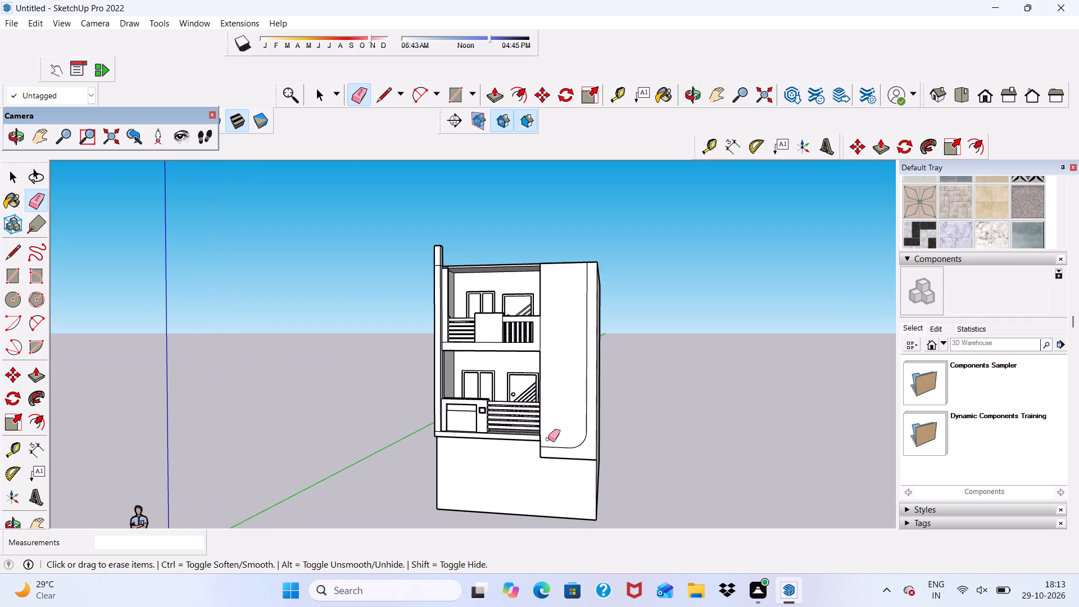
# Draw a horizontal rectangle about 6' 8" by 1' 1" across the side block's front, just below the upper balcony slab's level.
pyautogui.click(456, 89)
pyautogui.scroll(-3, 537, 310)
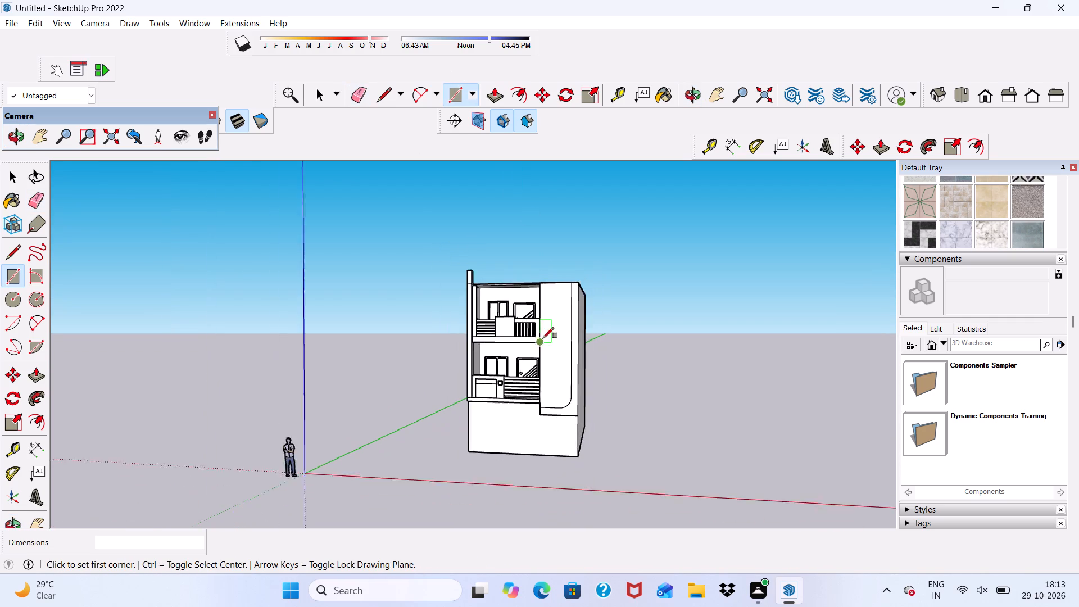
pyautogui.scroll(-2, 543, 338)
pyautogui.scroll(9, 550, 373)
pyautogui.scroll(2, 586, 329)
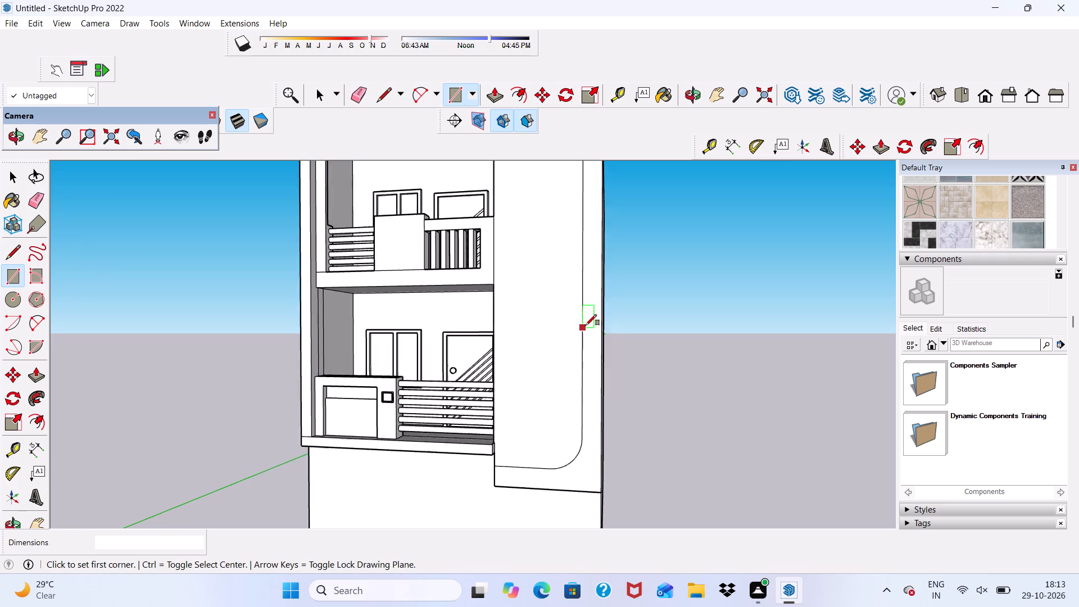
pyautogui.scroll(2, 586, 325)
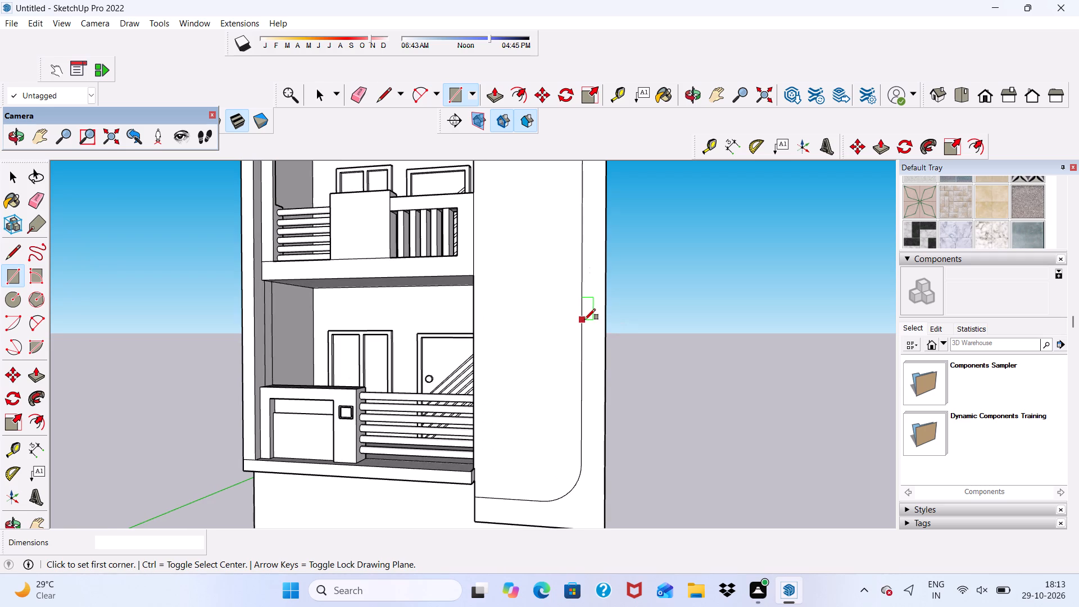
pyautogui.click(604, 297)
pyautogui.scroll(4, 486, 311)
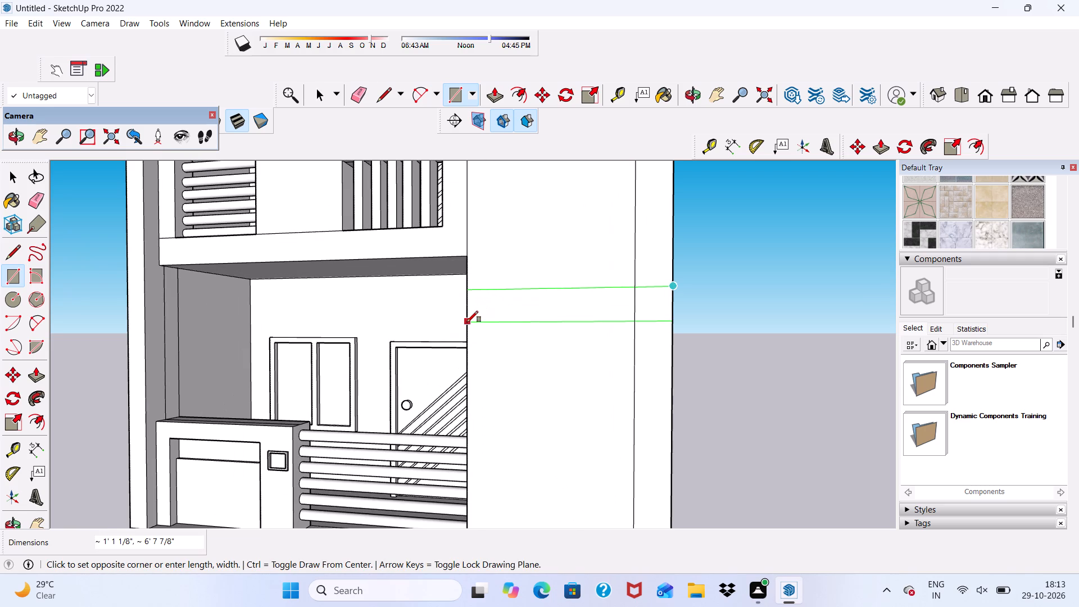
pyautogui.click(469, 322)
pyautogui.scroll(-4, 475, 320)
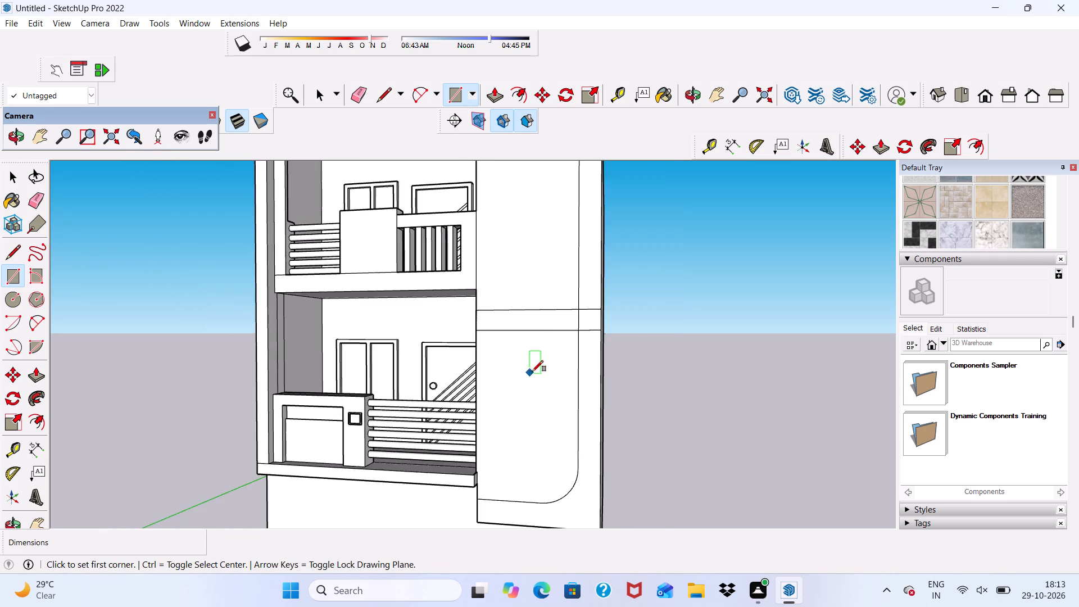
# Draw a vertical rectangle about 12' 9" by 1' 2" along the side block's balcony-side edge, from the band's lower line up to the roof edge.
pyautogui.scroll(-6, 532, 372)
pyautogui.moveTo(531, 352); pyautogui.dragTo(516, 387, button='middle')
pyautogui.scroll(1, 513, 314)
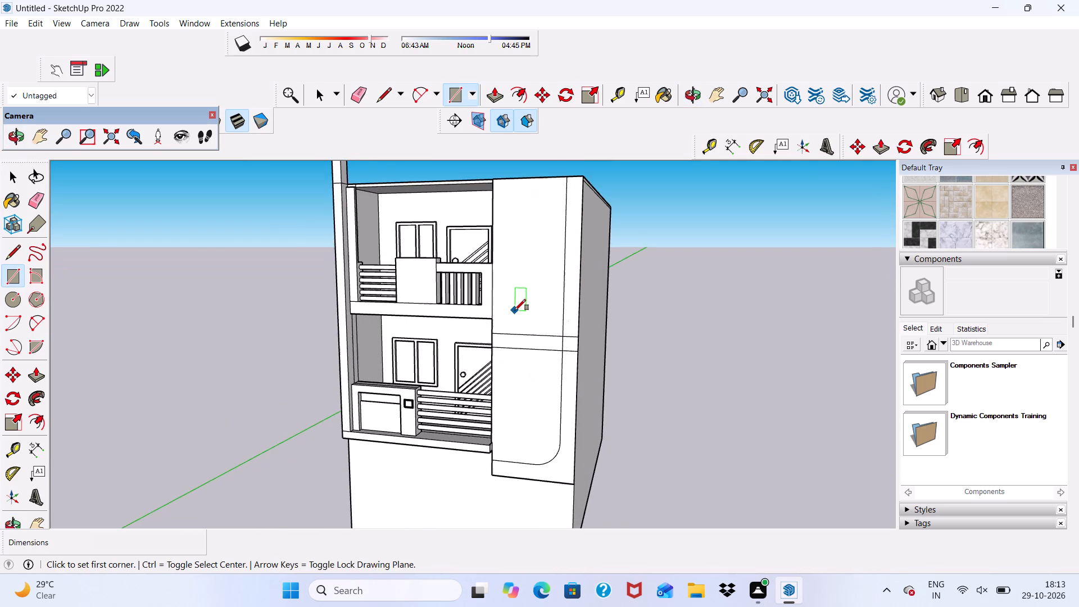
pyautogui.scroll(-6, 515, 310)
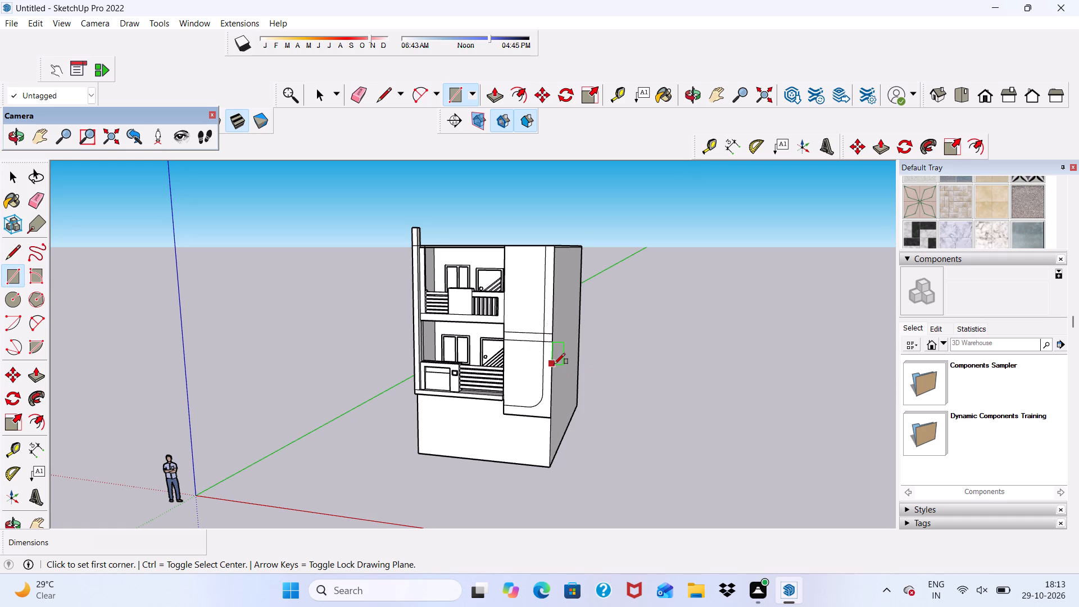
pyautogui.scroll(5, 554, 364)
pyautogui.scroll(5, 490, 345)
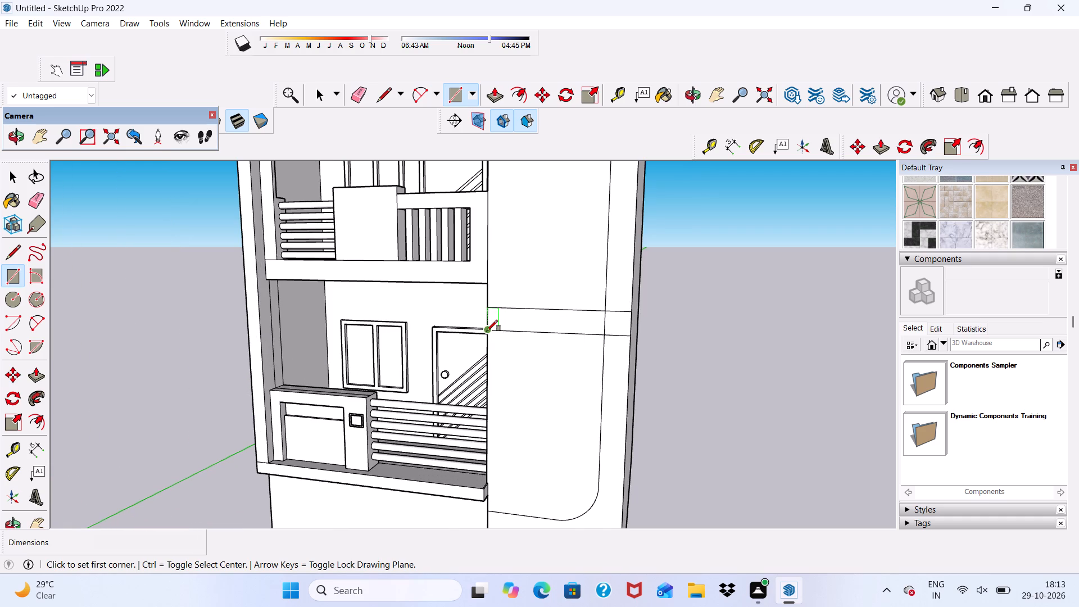
pyautogui.click(487, 331)
pyautogui.scroll(-9, 508, 330)
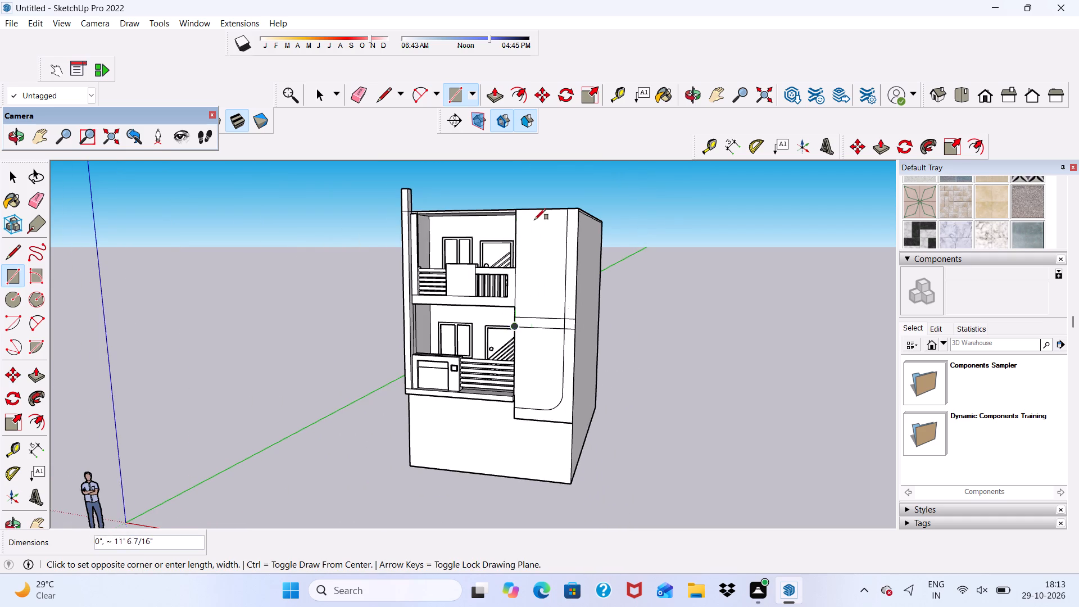
pyautogui.scroll(5, 535, 219)
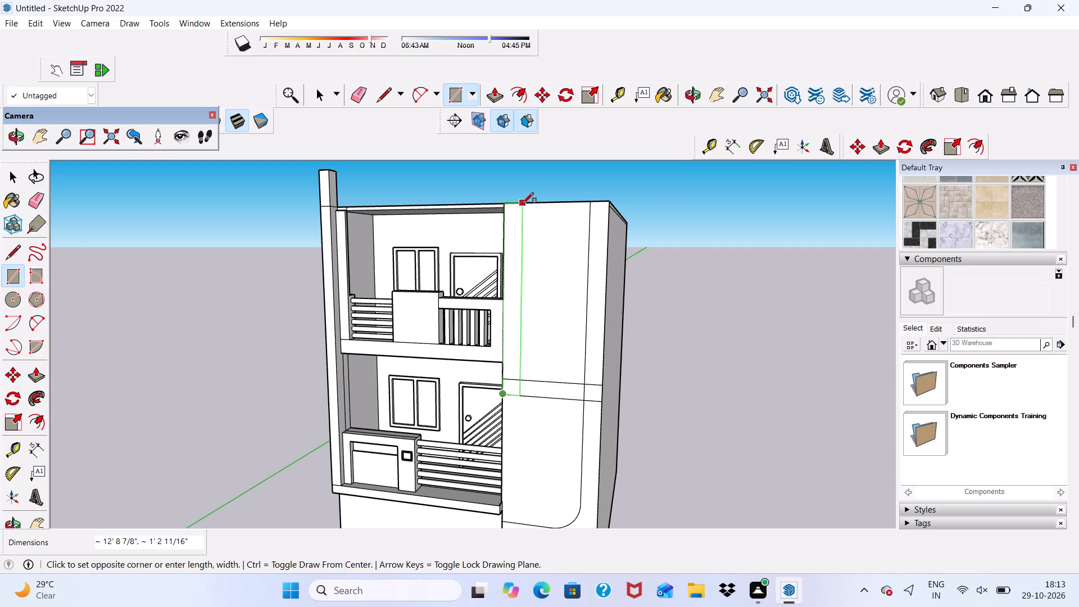
pyautogui.scroll(2, 539, 260)
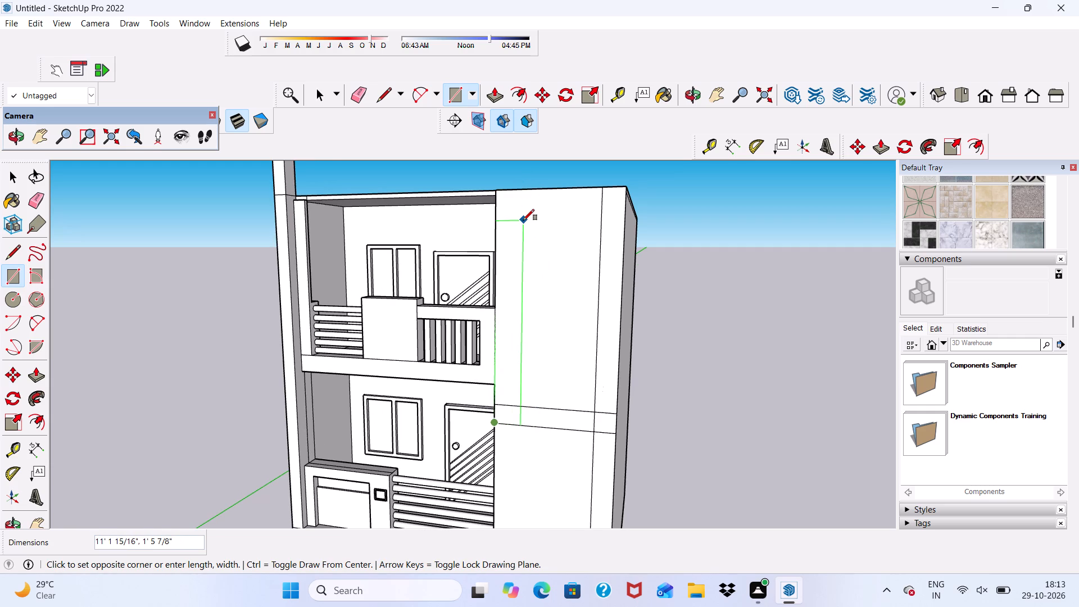
pyautogui.scroll(2, 524, 221)
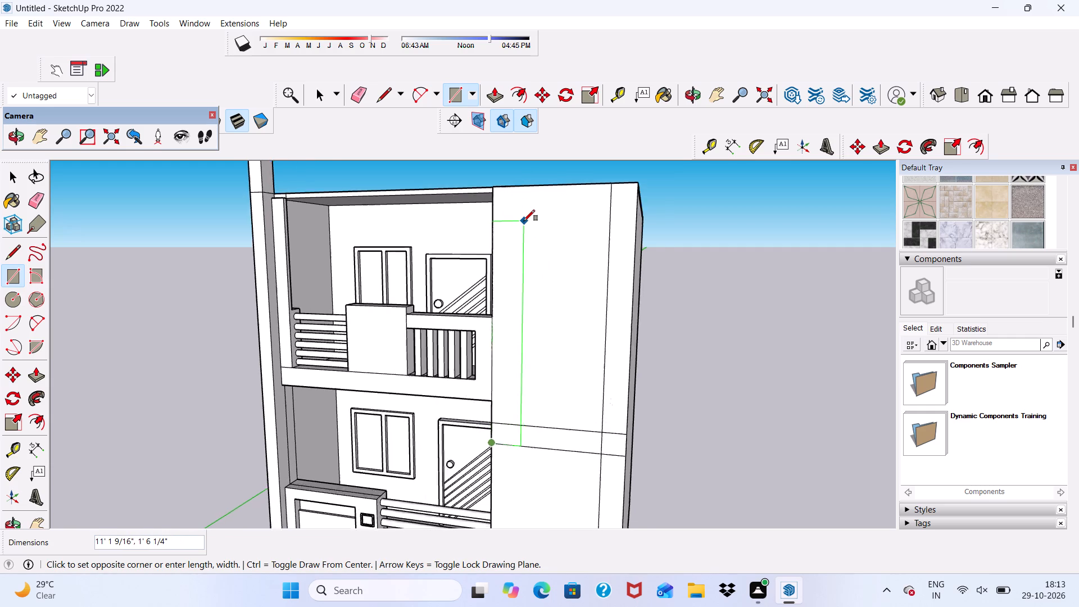
pyautogui.scroll(1, 524, 221)
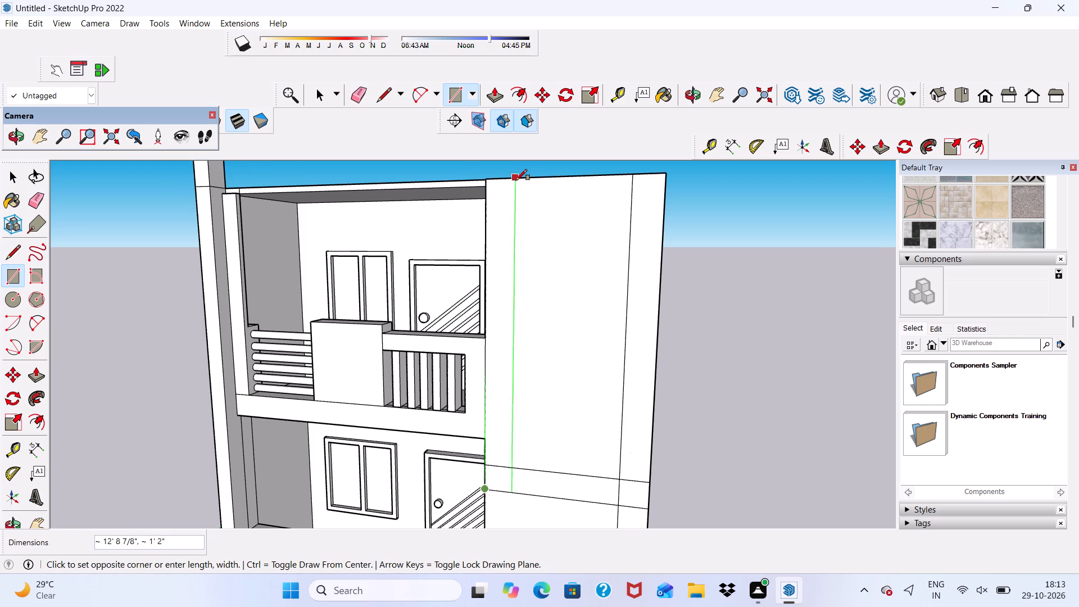
pyautogui.click(516, 181)
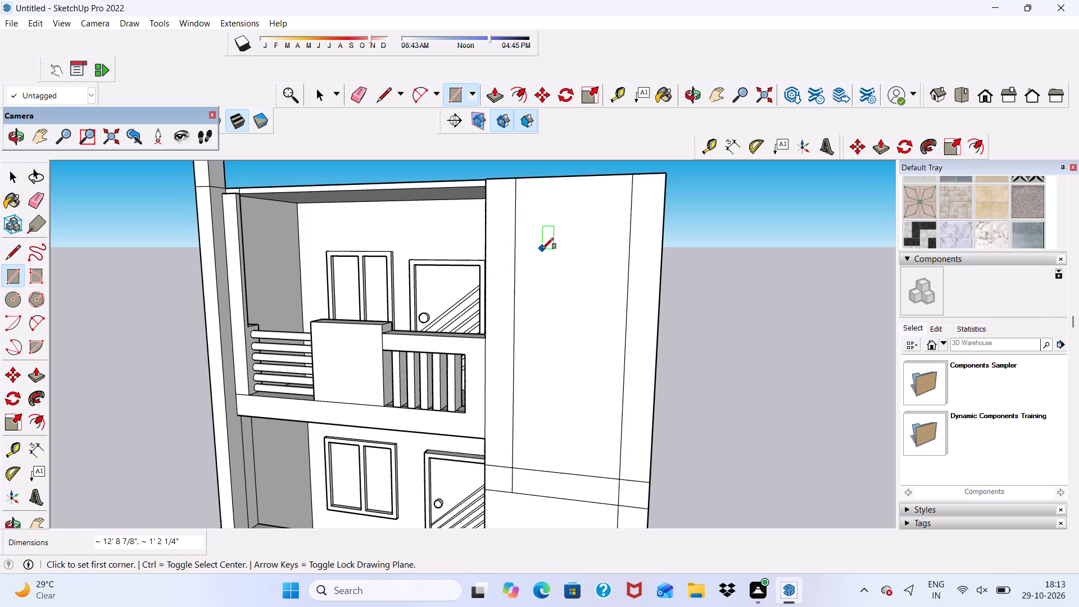
# Draw a horizontal rectangle about 6' 8" by 11" across the top of the side block's front, from its balcony-side corner to the outer edge.
pyautogui.scroll(1, 542, 249)
pyautogui.scroll(-4, 546, 275)
pyautogui.scroll(4, 528, 215)
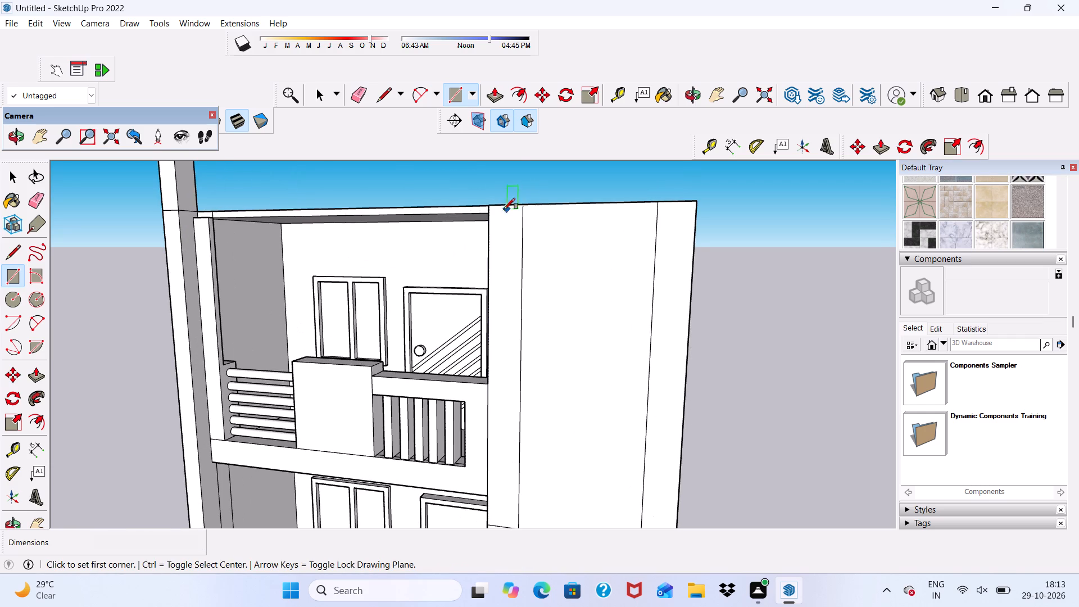
pyautogui.click(487, 207)
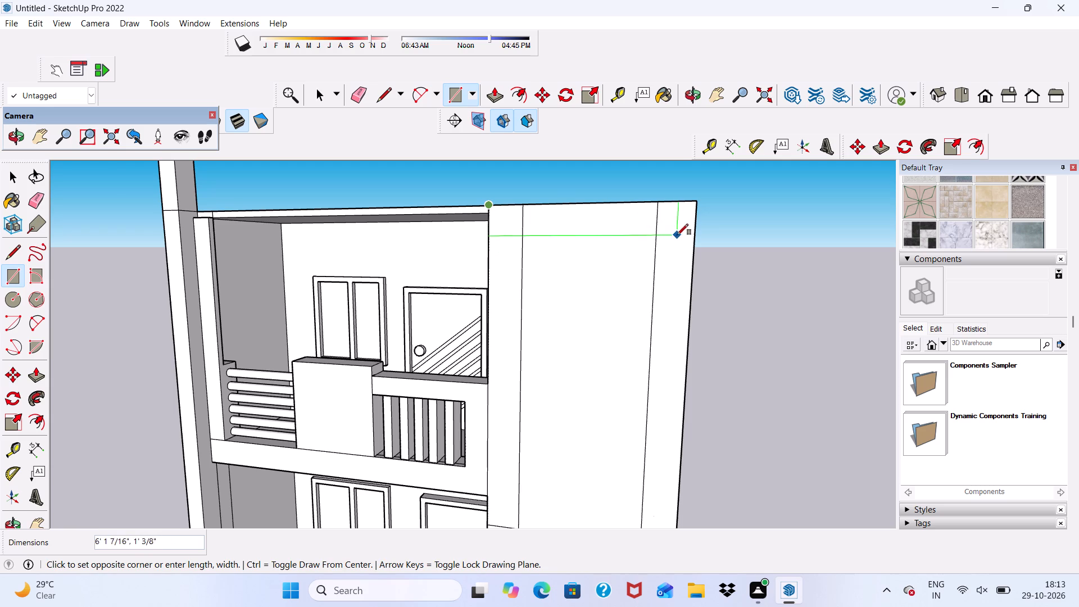
pyautogui.click(692, 230)
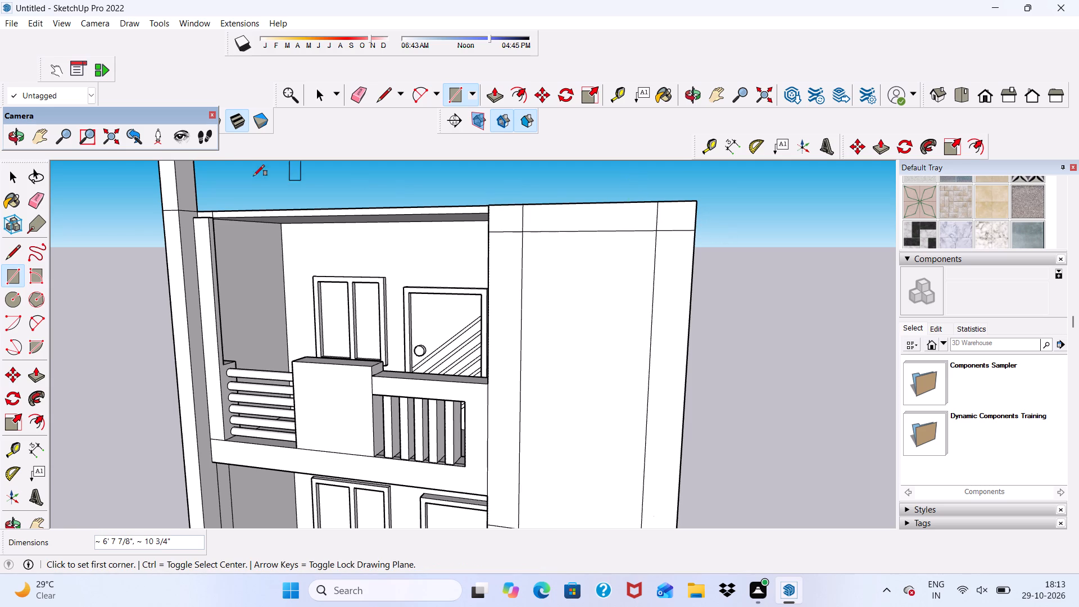
# Erase the overlapping line segments at both top corners where the top strip crosses the vertical strips.
pyautogui.click(359, 87)
pyautogui.scroll(4, 557, 186)
pyautogui.scroll(-1, 404, 319)
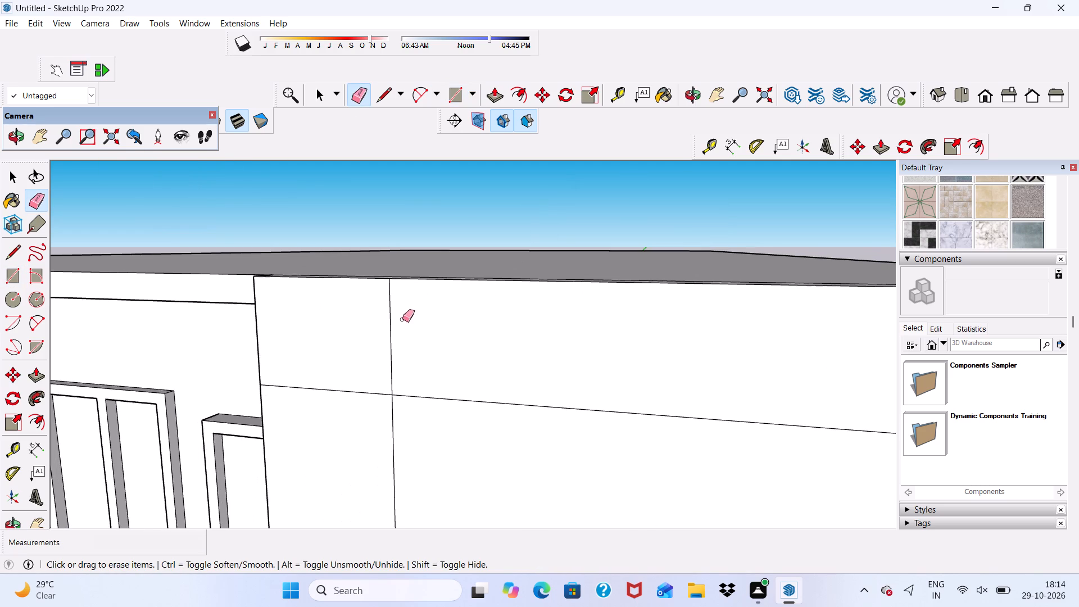
pyautogui.moveTo(384, 311); pyautogui.dragTo(343, 409)
pyautogui.scroll(-11, 339, 363)
pyautogui.scroll(4, 592, 342)
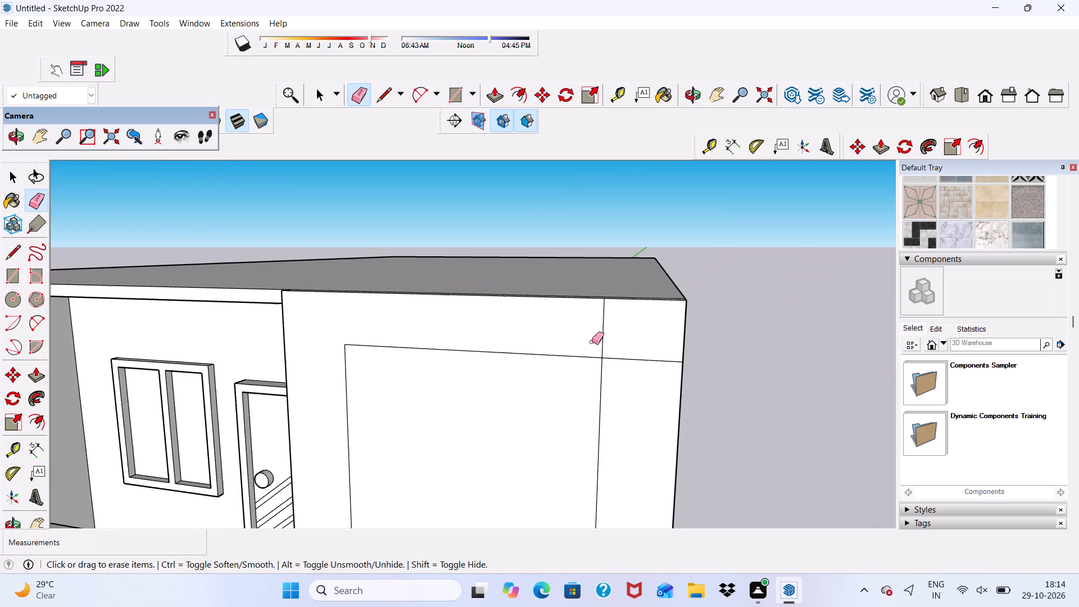
pyautogui.moveTo(592, 336); pyautogui.dragTo(629, 364)
# Erase the vertical segment inside the horizontal band and the two band line segments crossing the outer vertical border.
pyautogui.scroll(-15, 586, 276)
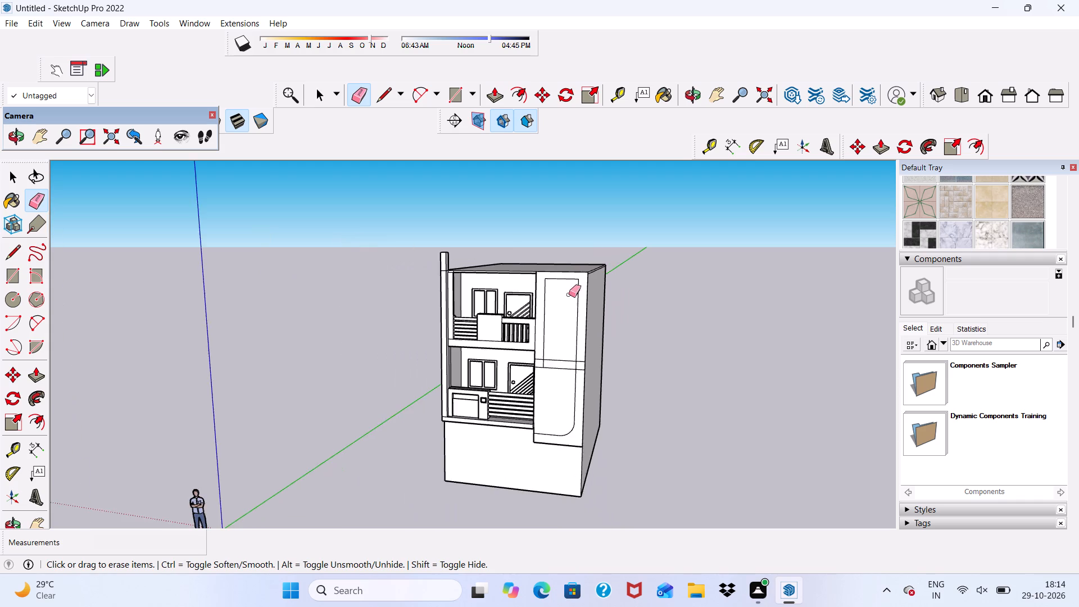
pyautogui.scroll(-4, 550, 282)
pyautogui.scroll(-5, 520, 357)
pyautogui.scroll(6, 522, 351)
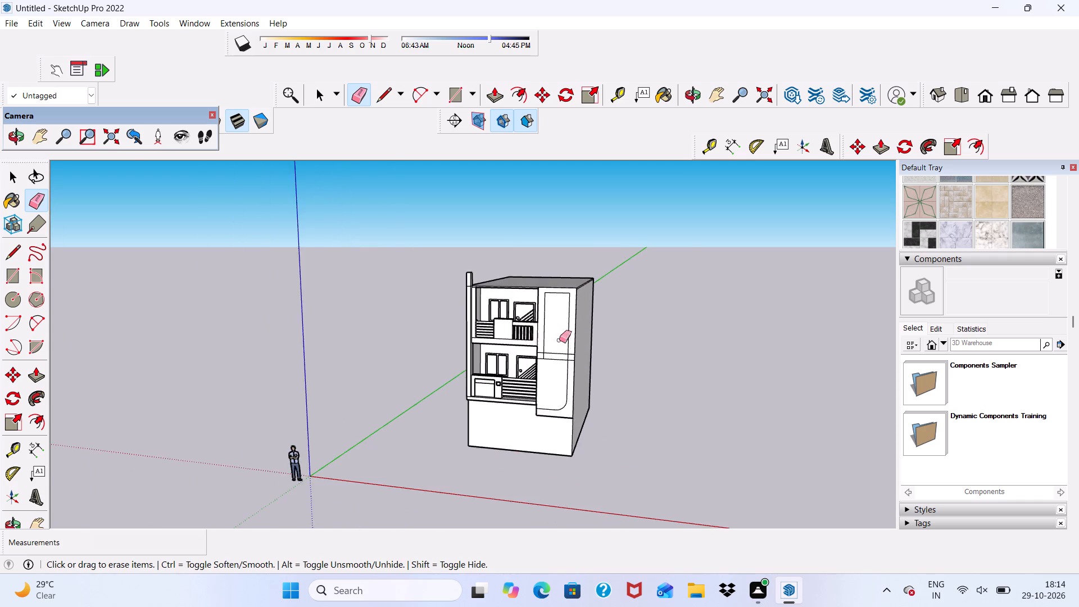
pyautogui.scroll(16, 559, 340)
pyautogui.moveTo(507, 365); pyautogui.dragTo(519, 366)
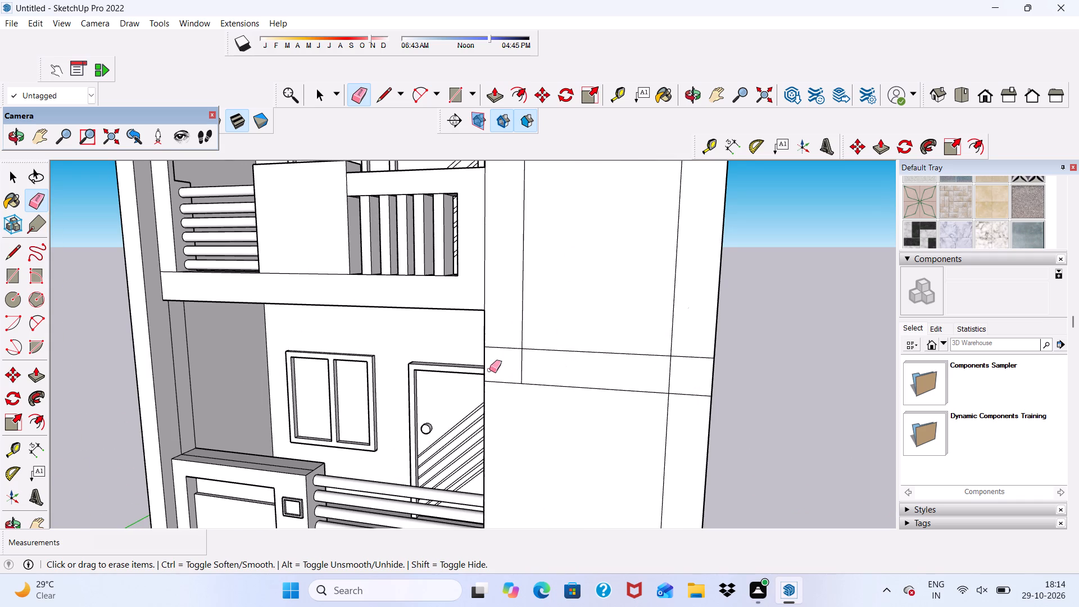
pyautogui.moveTo(515, 368); pyautogui.dragTo(545, 365)
pyautogui.scroll(-5, 522, 341)
pyautogui.scroll(7, 609, 336)
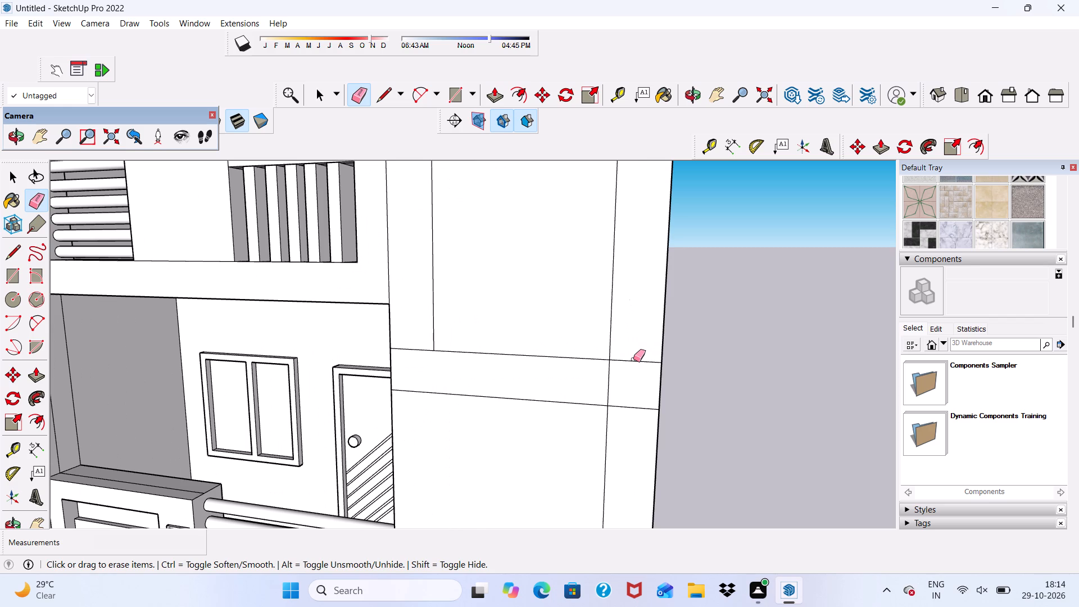
pyautogui.moveTo(633, 359); pyautogui.dragTo(637, 408)
# Examine the side block's front to review the cleaned-up border and horizontal band.
pyautogui.scroll(-5, 626, 387)
pyautogui.press('space')
pyautogui.scroll(4, 618, 376)
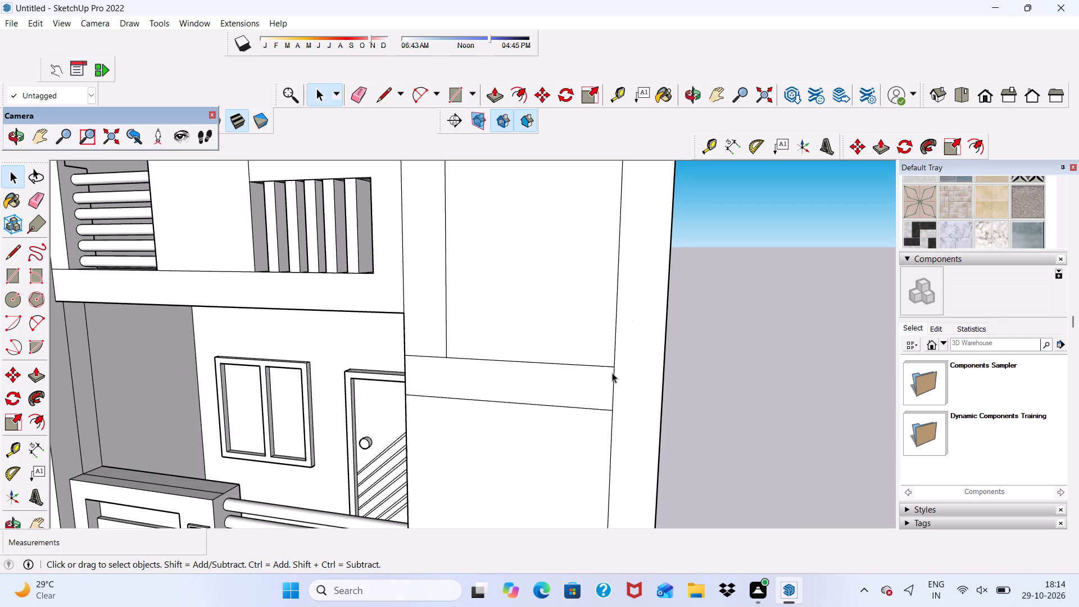
pyautogui.scroll(-1, 617, 349)
pyautogui.rightClick(617, 349)
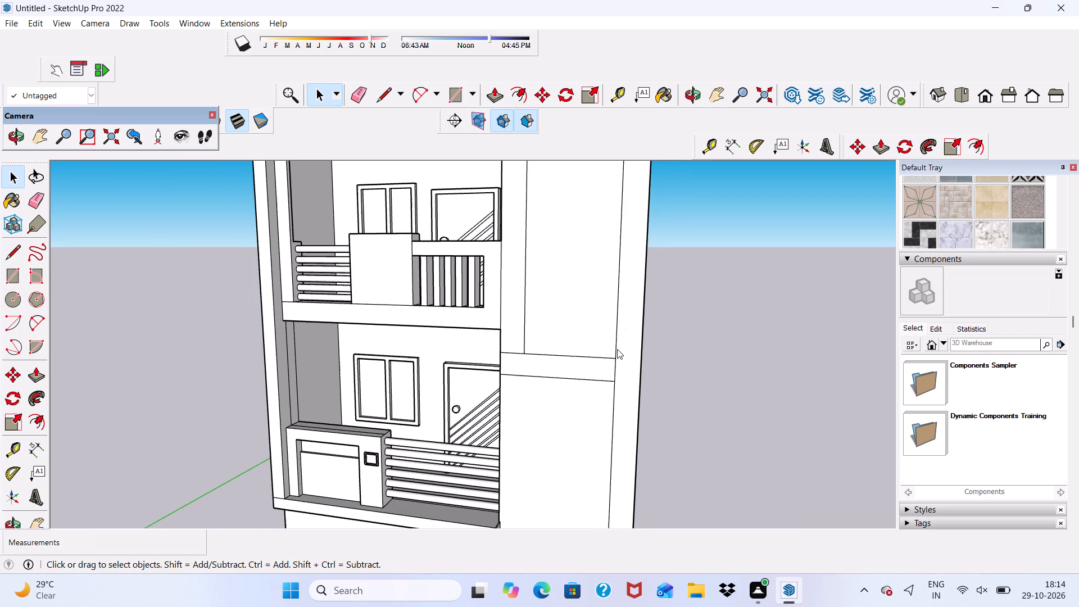
pyautogui.click(732, 284)
pyautogui.scroll(-1, 583, 324)
pyautogui.press('space')
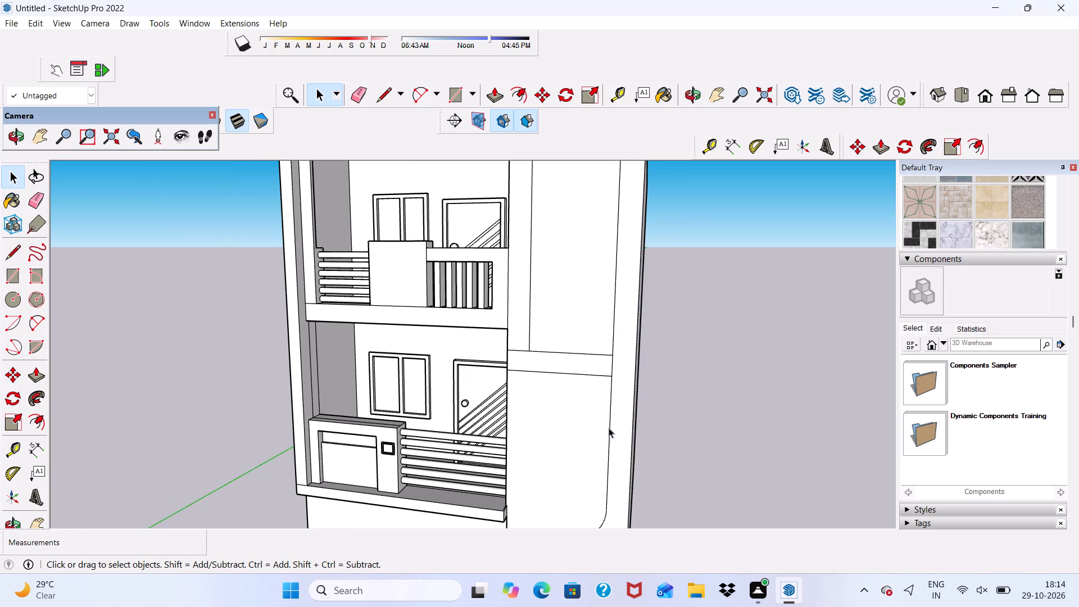
pyautogui.scroll(1, 627, 454)
pyautogui.moveTo(627, 454); pyautogui.dragTo(621, 405, button='middle')
pyautogui.scroll(-10, 554, 363)
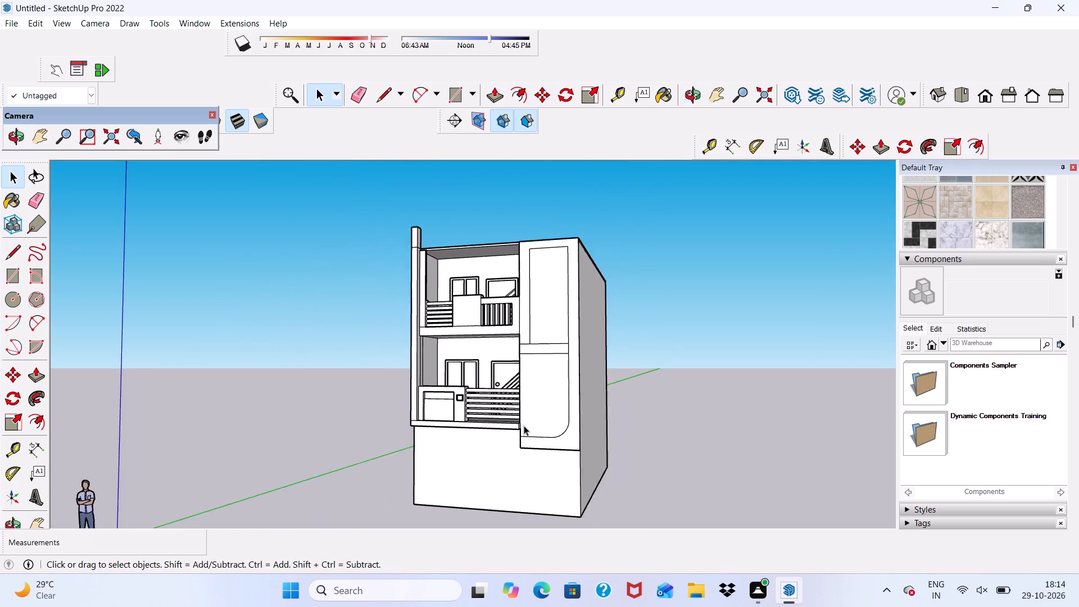
# Draw a 2 Point Arc about 1' 10" long across the lower panel's upper outer corner, from the band's lower line to the vertical border line.
pyautogui.scroll(6, 524, 425)
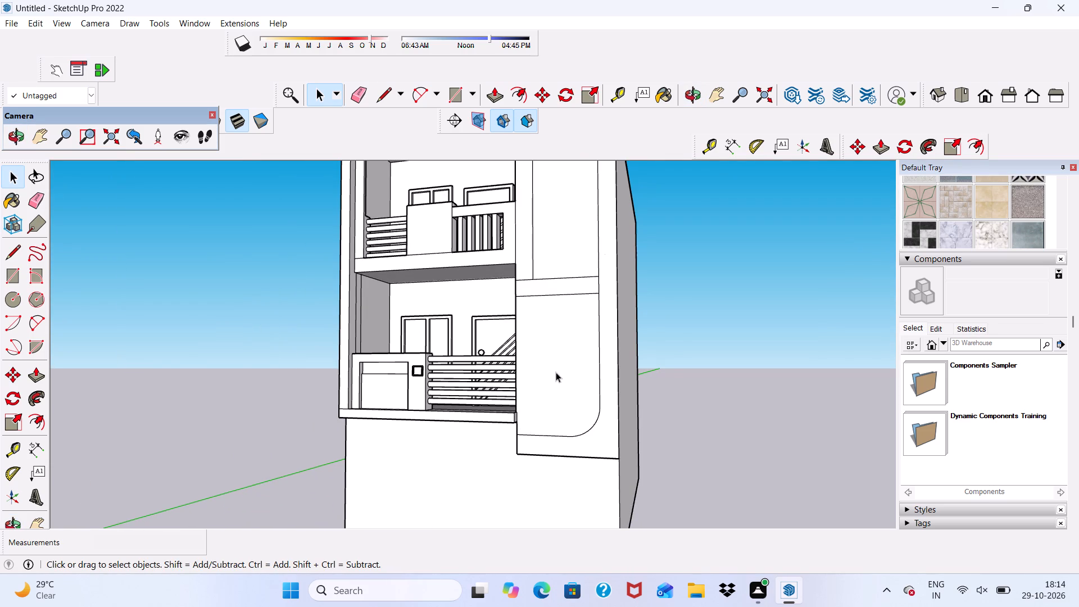
pyautogui.scroll(5, 581, 347)
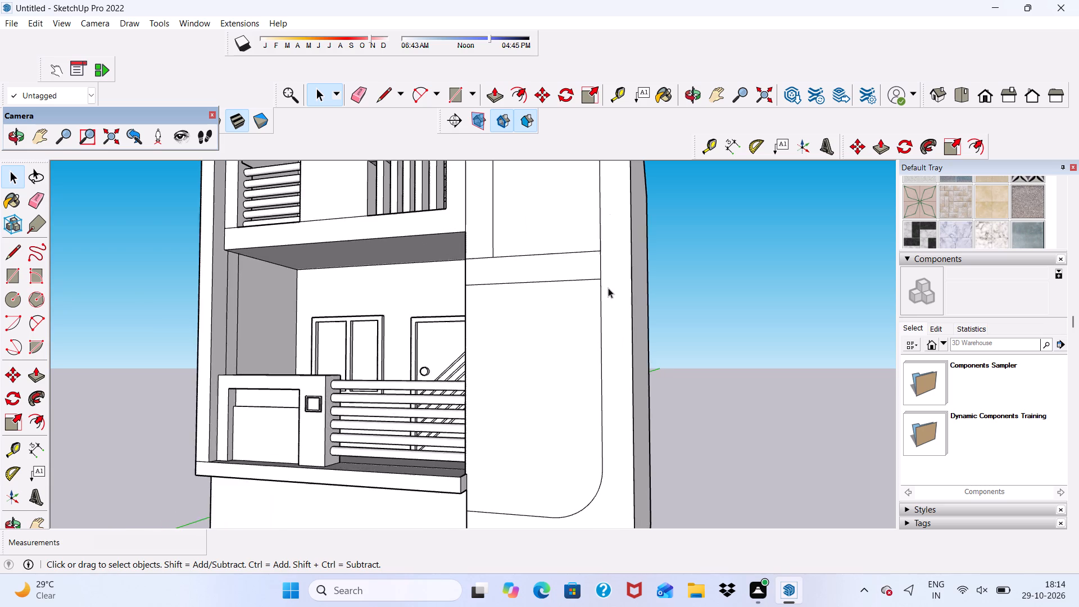
pyautogui.scroll(5, 572, 271)
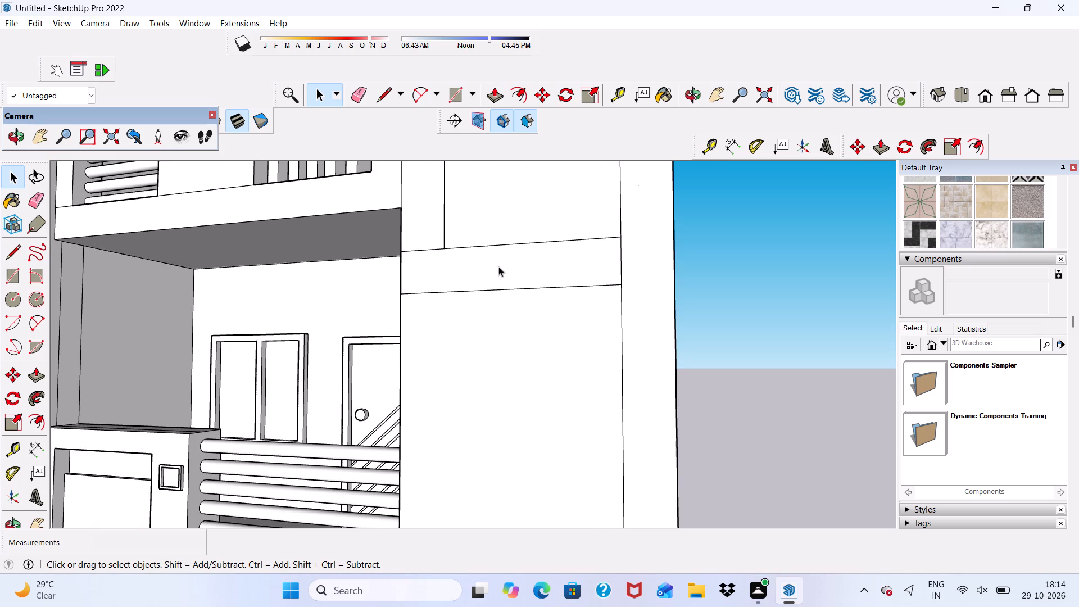
pyautogui.click(415, 91)
pyautogui.click(550, 288)
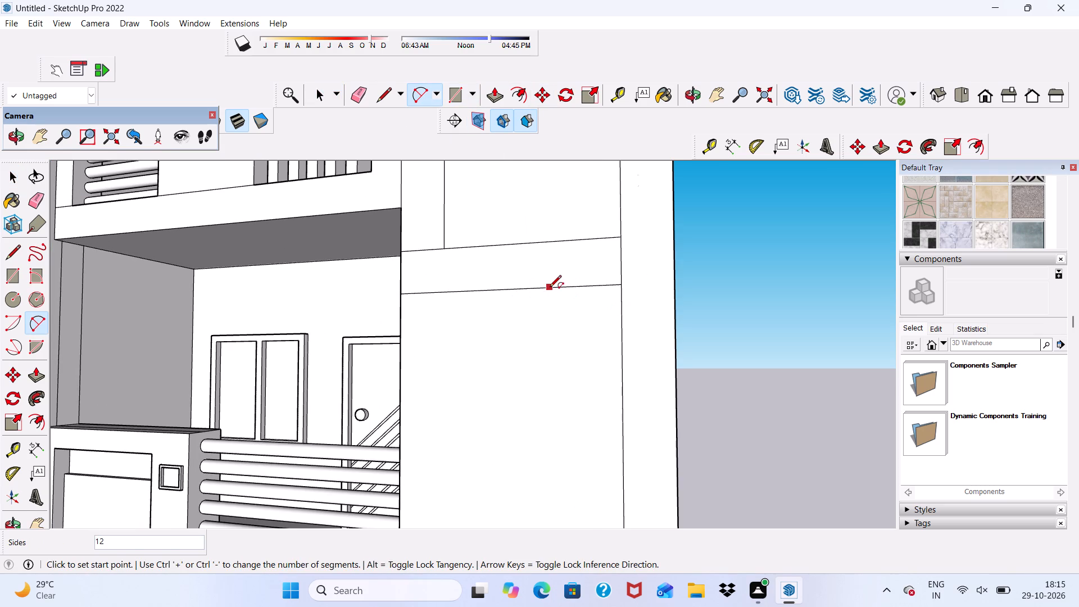
pyautogui.click(619, 322)
pyautogui.scroll(6, 597, 266)
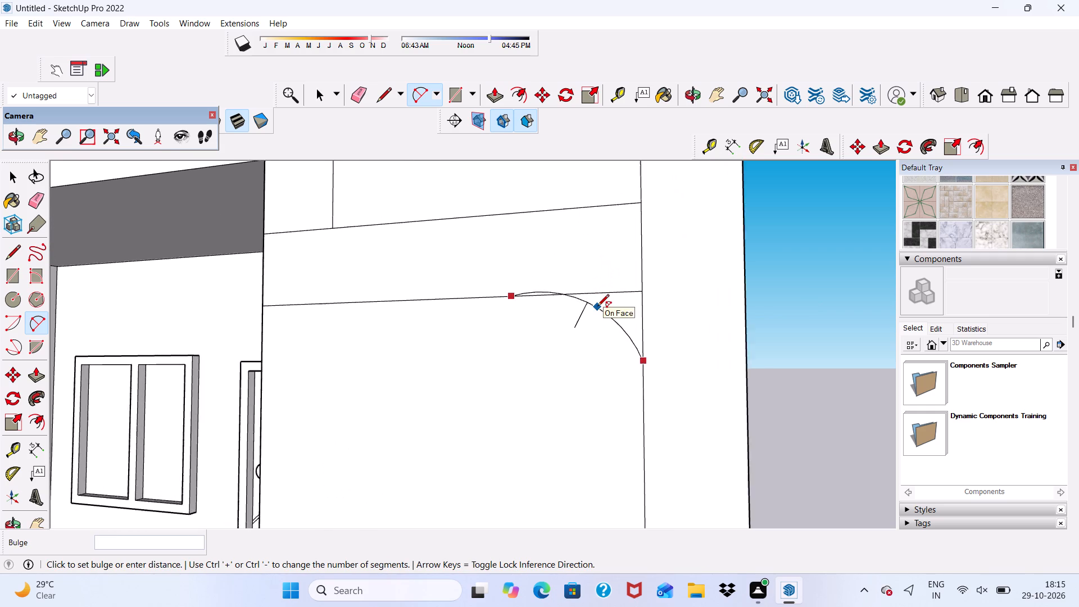
pyautogui.scroll(1, 597, 307)
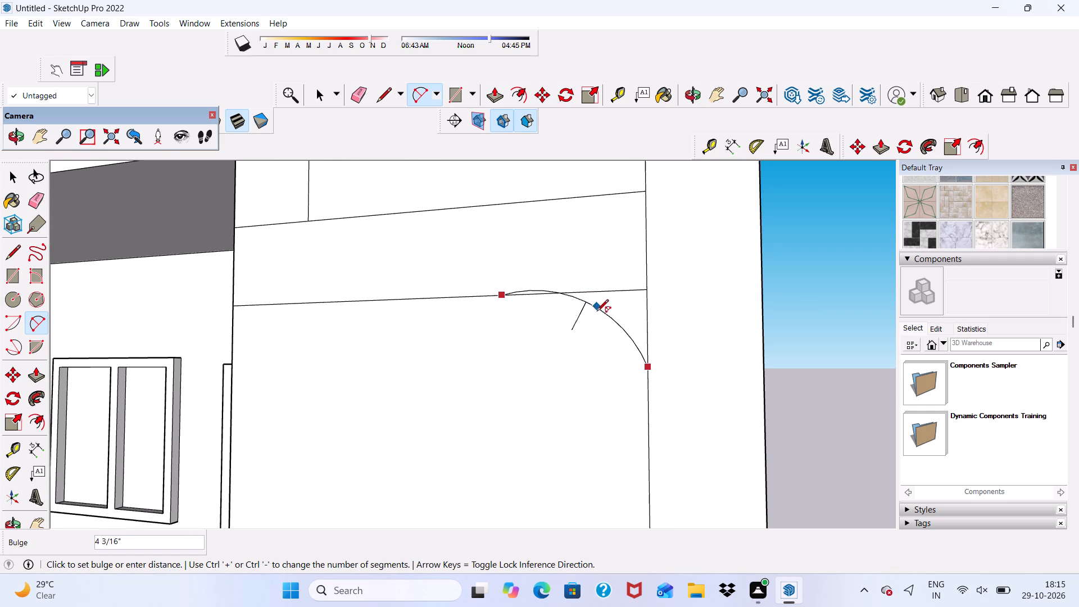
pyautogui.click(597, 318)
pyautogui.scroll(-6, 606, 262)
pyautogui.moveTo(736, 264); pyautogui.dragTo(811, 243, button='middle')
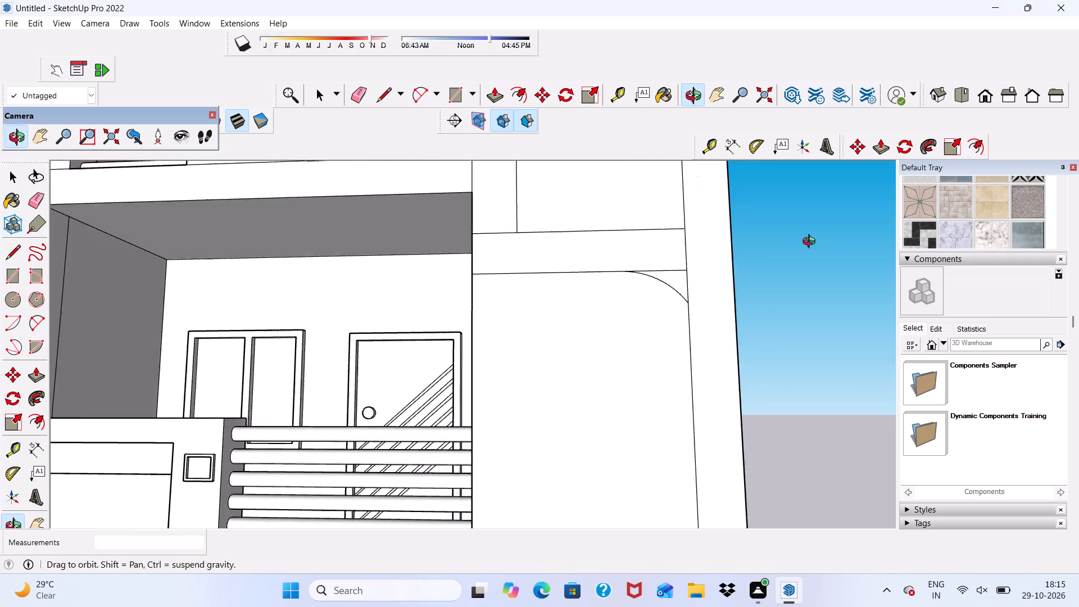
pyautogui.moveTo(811, 243); pyautogui.dragTo(837, 266, button='middle')
pyautogui.press('space')
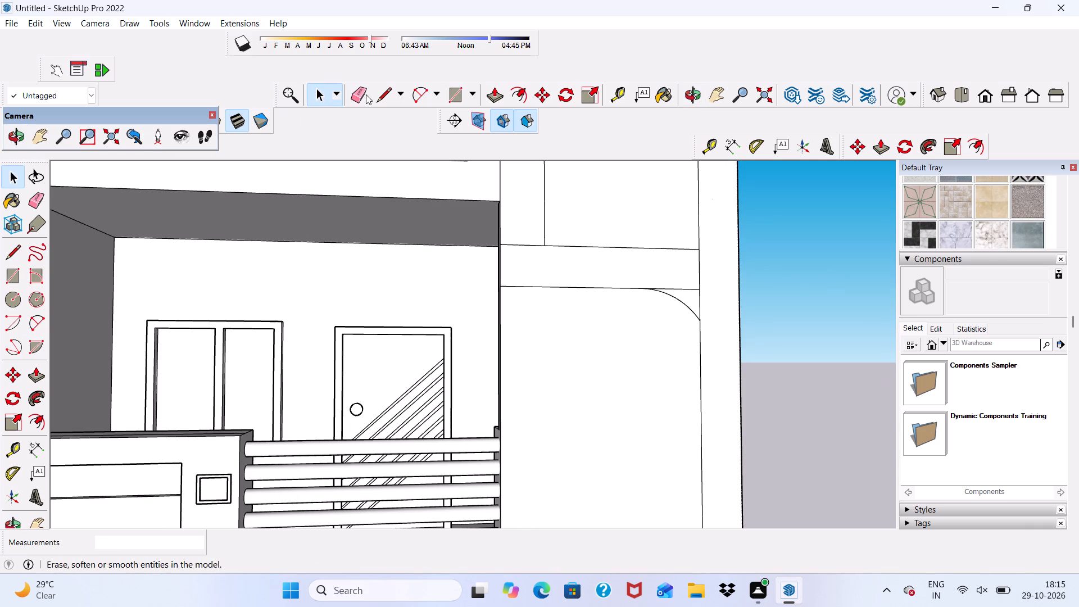
# Erase the square-corner line segments outside the arc so the lower panel's upper outer corner is rounded.
pyautogui.click(366, 94)
pyautogui.scroll(9, 701, 260)
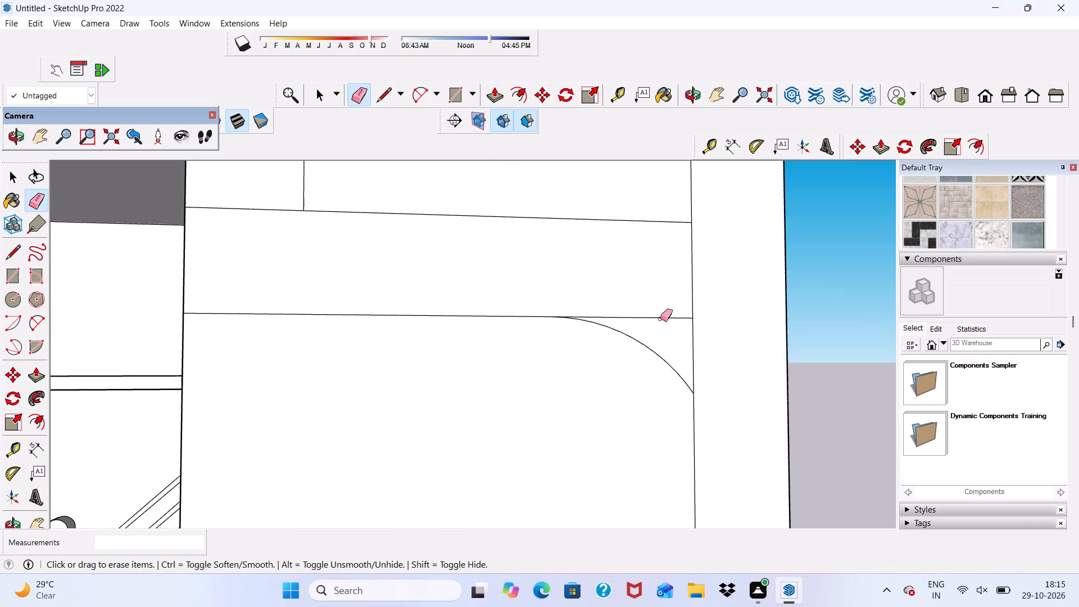
pyautogui.click(660, 319)
pyautogui.scroll(-8, 633, 274)
pyautogui.moveTo(757, 327); pyautogui.dragTo(582, 300, button='middle')
pyautogui.scroll(1, 611, 270)
pyautogui.scroll(-4, 620, 263)
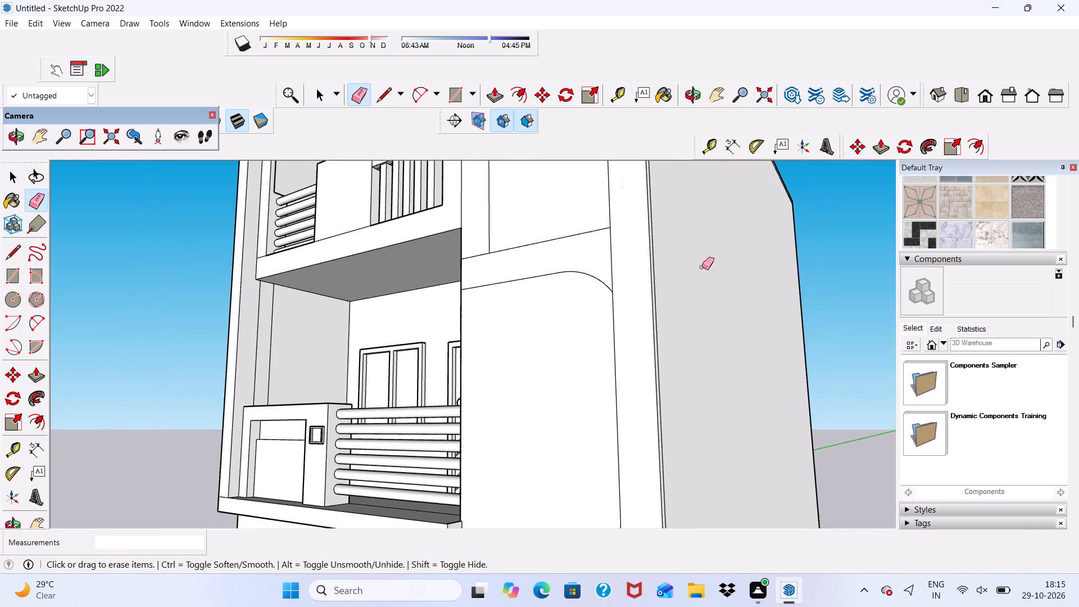
pyautogui.scroll(-9, 702, 267)
pyautogui.moveTo(747, 295); pyautogui.dragTo(828, 302, button='middle')
pyautogui.scroll(-1, 828, 302)
pyautogui.moveTo(783, 293); pyautogui.dragTo(736, 357)
pyautogui.scroll(-5, 773, 303)
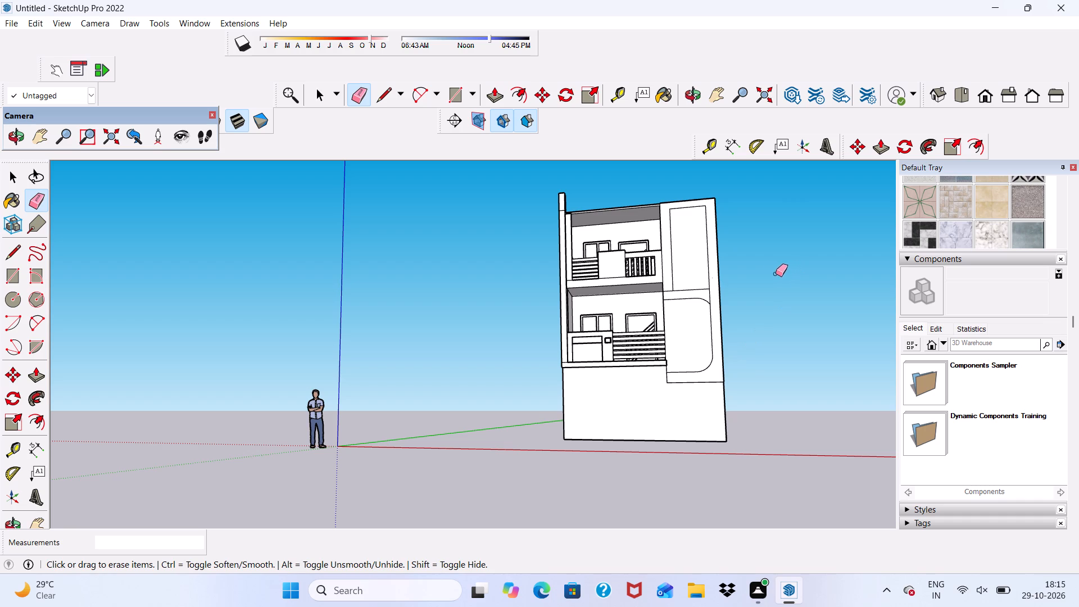
pyautogui.scroll(9, 661, 271)
pyautogui.moveTo(724, 305); pyautogui.dragTo(747, 310)
pyautogui.scroll(-7, 742, 288)
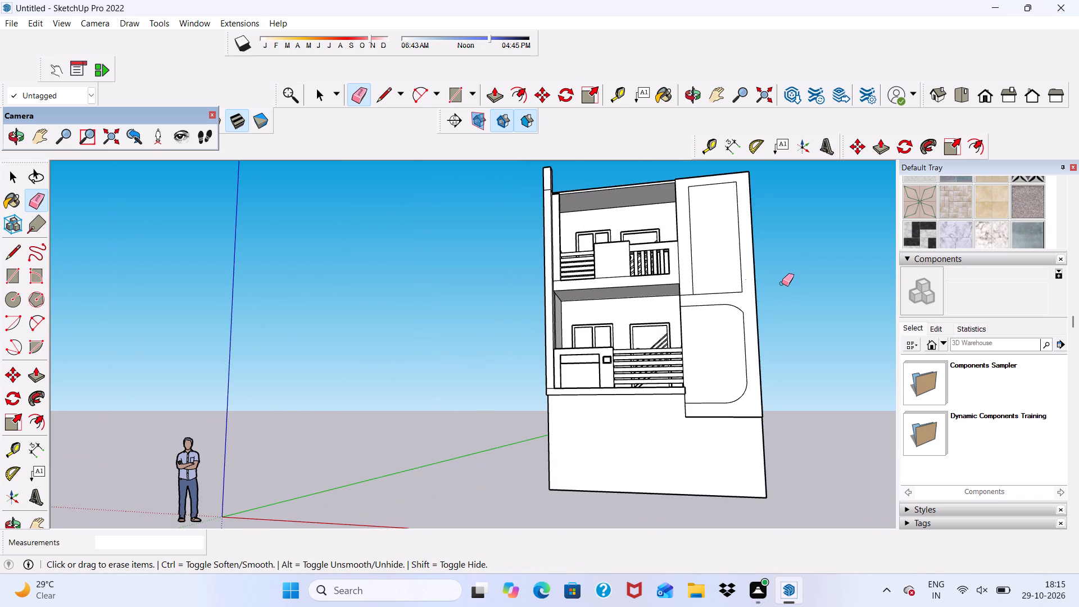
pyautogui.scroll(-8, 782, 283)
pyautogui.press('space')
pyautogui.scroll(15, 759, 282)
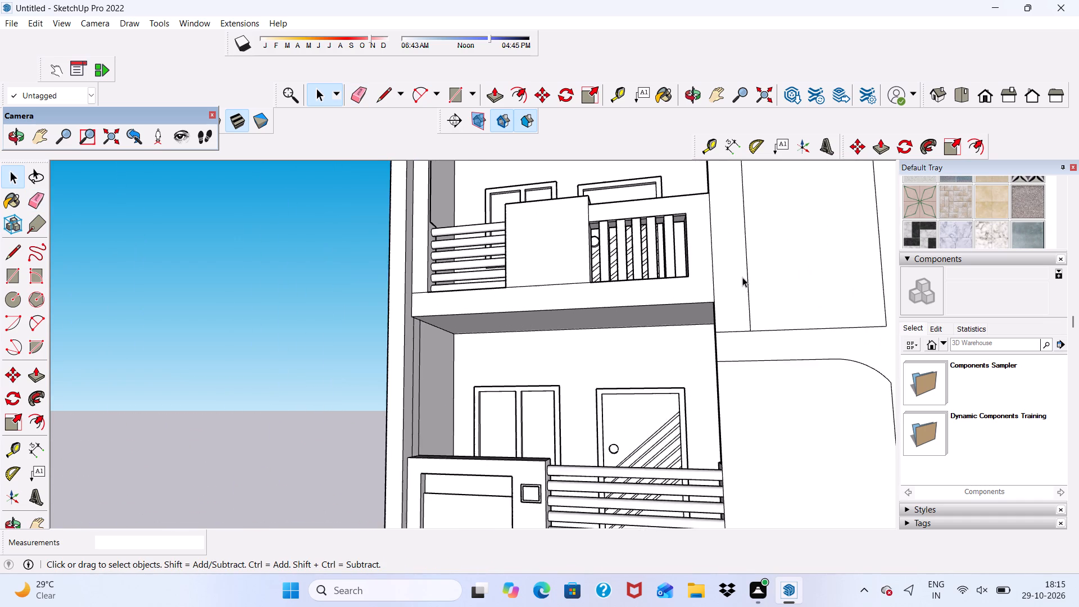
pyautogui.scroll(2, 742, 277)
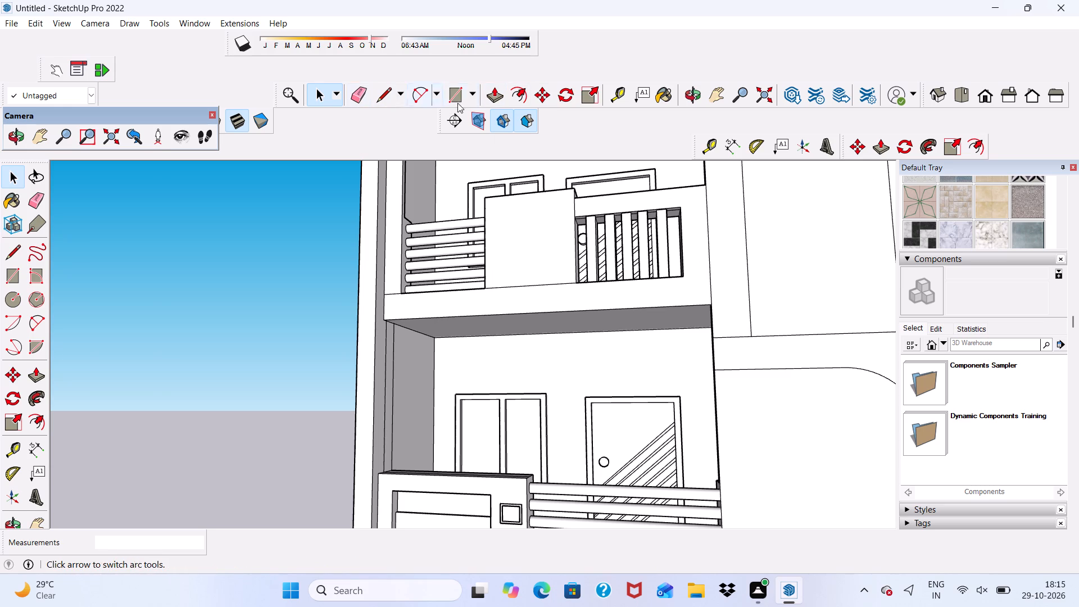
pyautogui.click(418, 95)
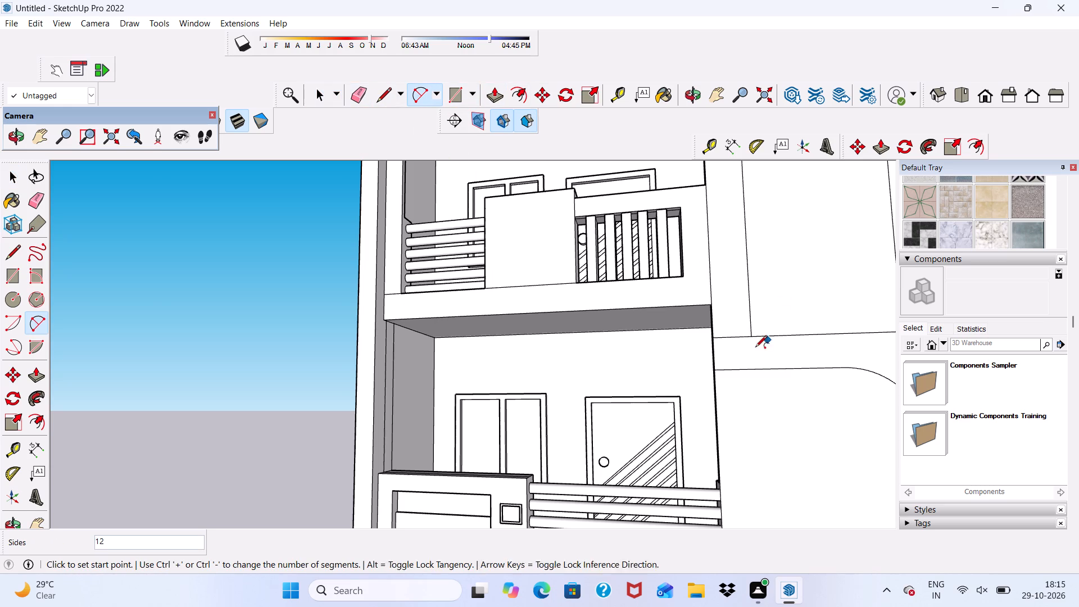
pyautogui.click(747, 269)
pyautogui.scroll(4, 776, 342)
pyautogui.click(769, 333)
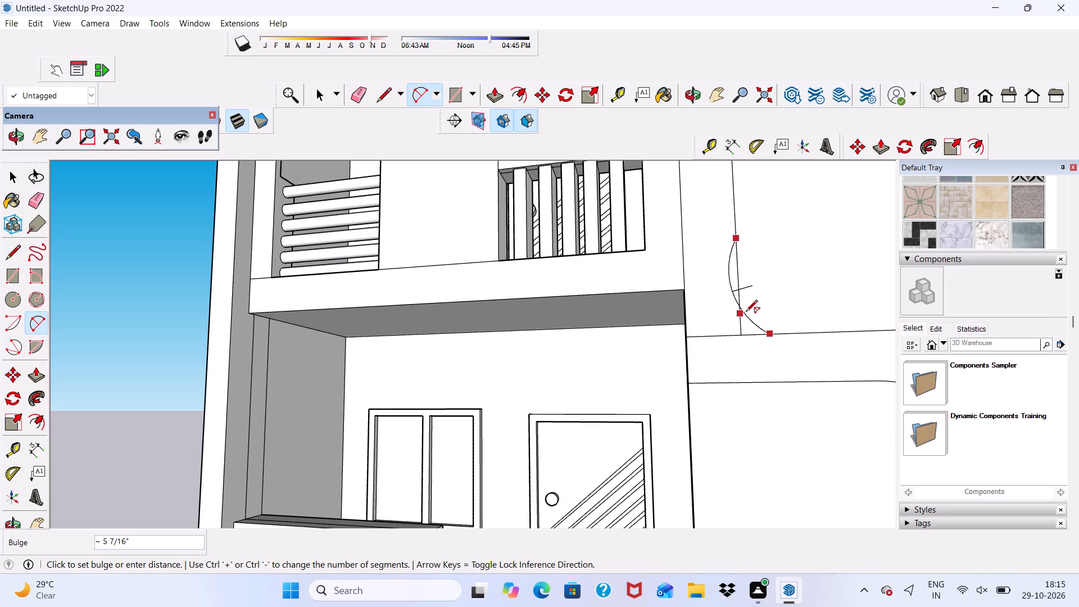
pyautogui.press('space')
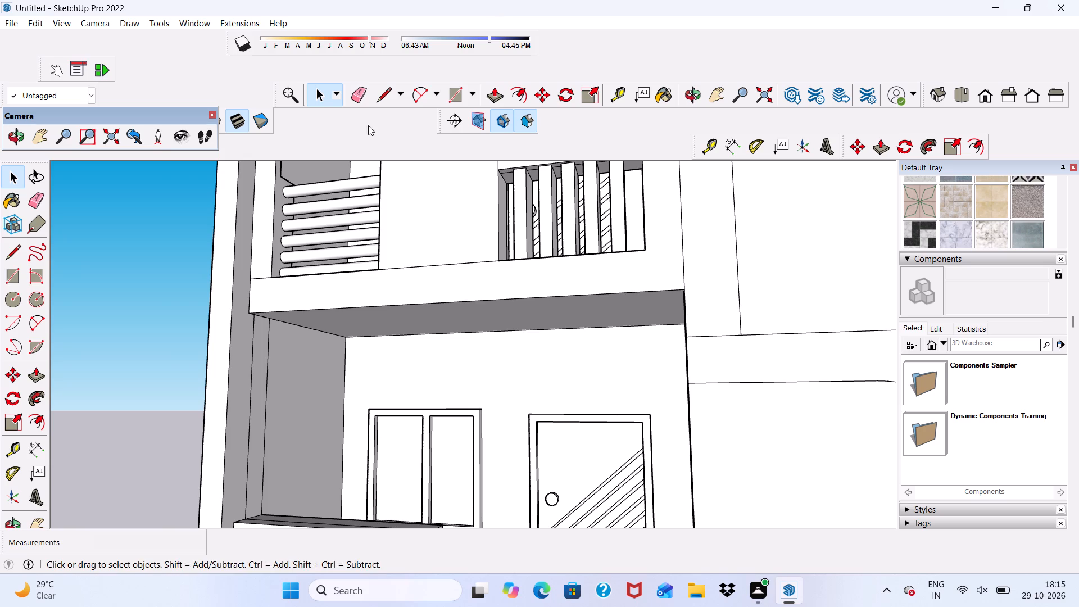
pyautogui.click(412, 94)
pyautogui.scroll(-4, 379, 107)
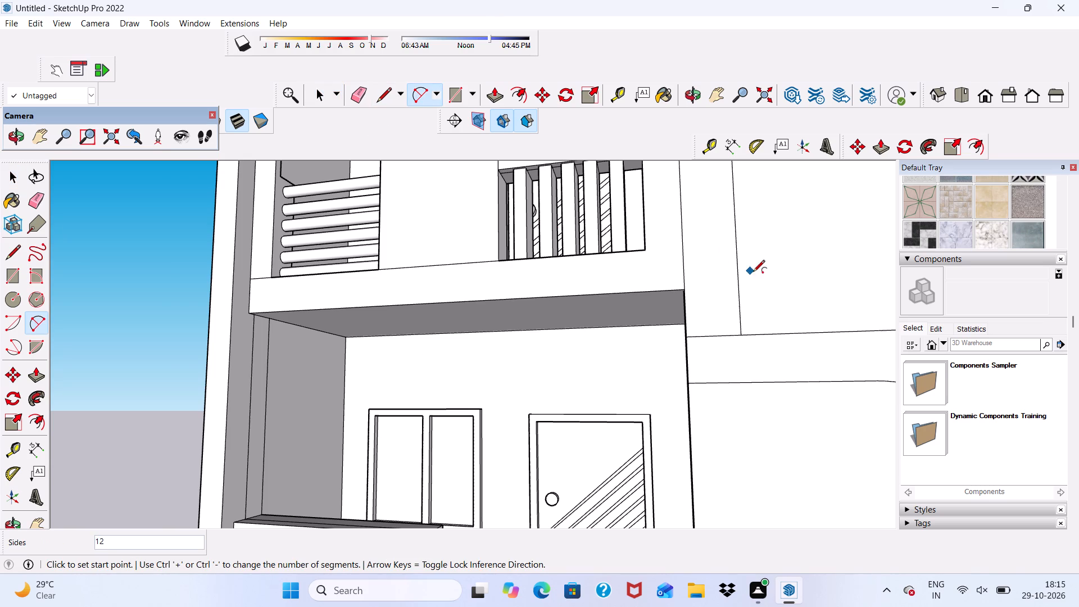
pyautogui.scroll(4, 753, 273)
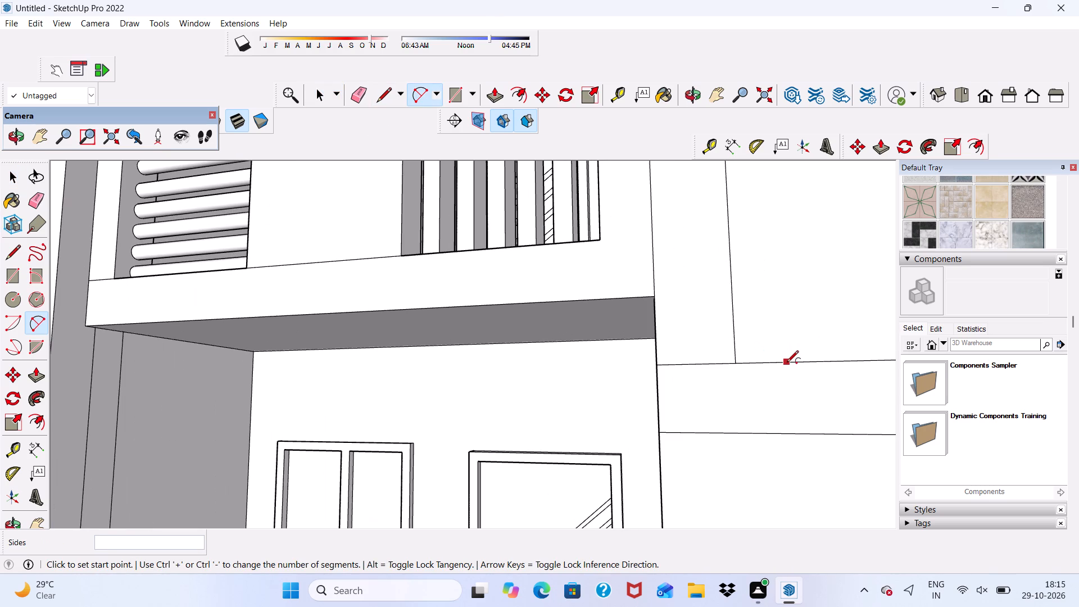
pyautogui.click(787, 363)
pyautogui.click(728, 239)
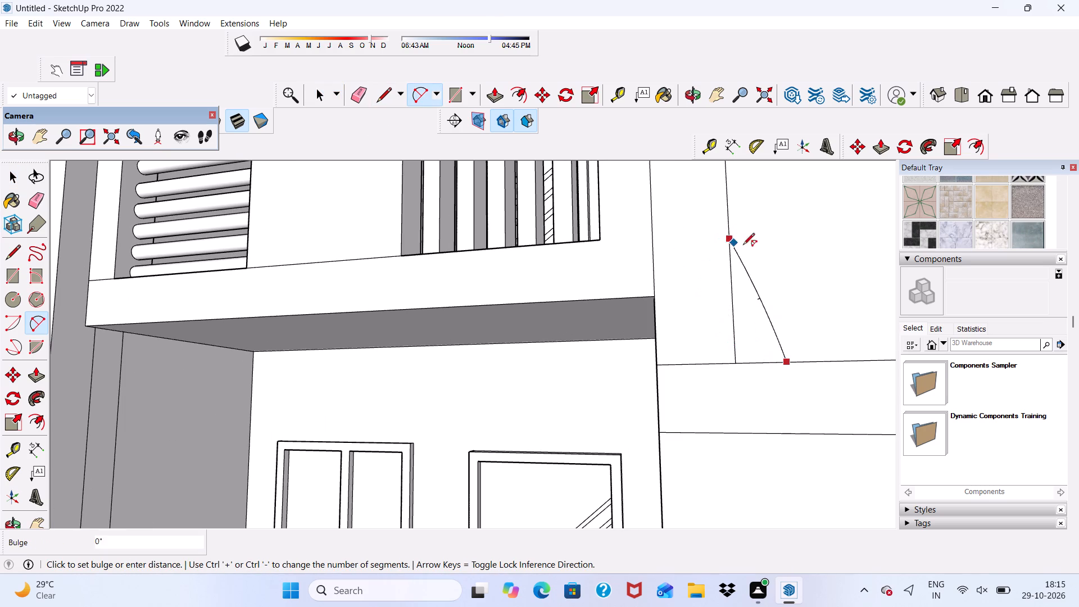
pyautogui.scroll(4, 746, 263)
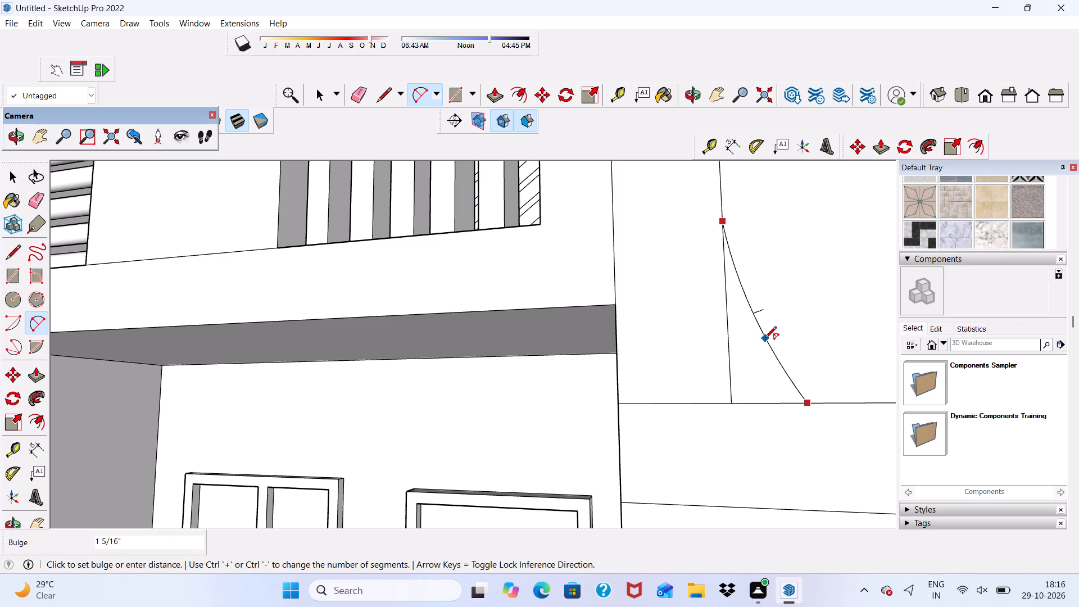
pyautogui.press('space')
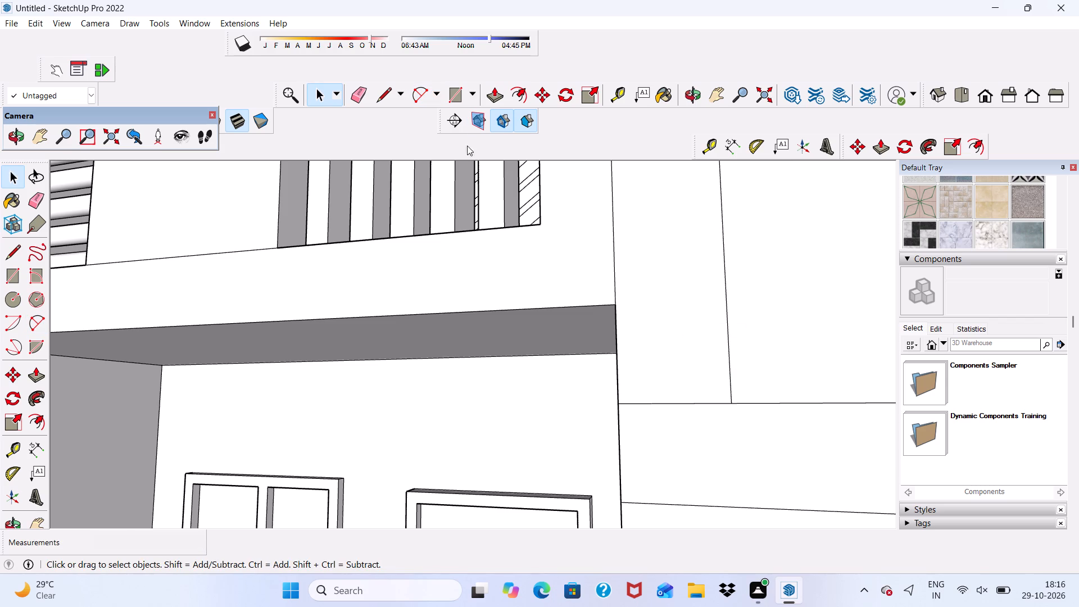
# Draw a 2 Point Arc with a bulge of about 4" across the upper panel's lower corner nearest the balconies, from its vertical border to its bottom line.
pyautogui.click(425, 92)
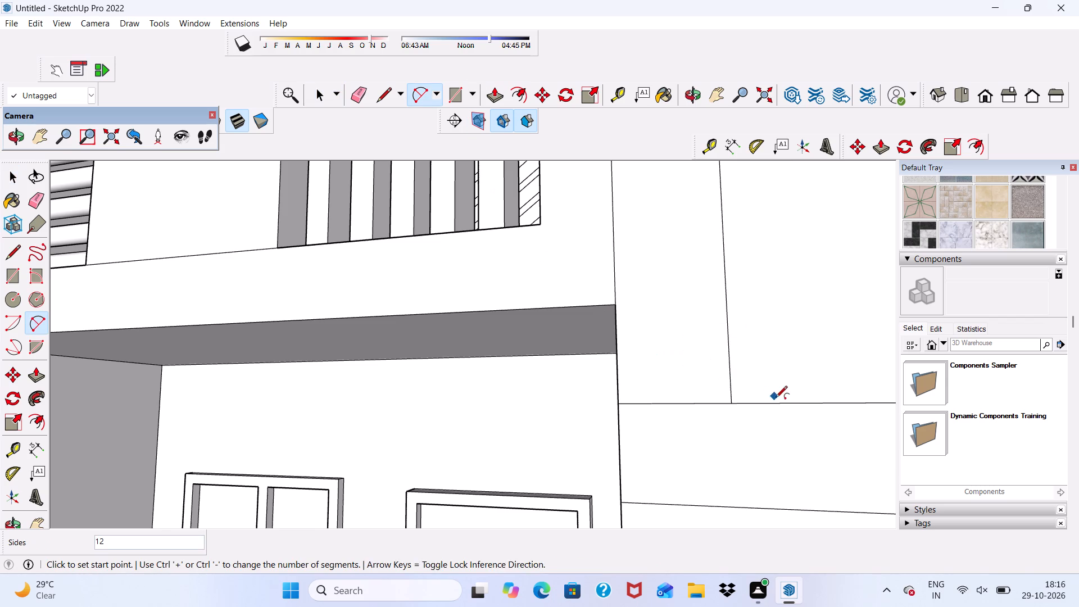
pyautogui.click(723, 248)
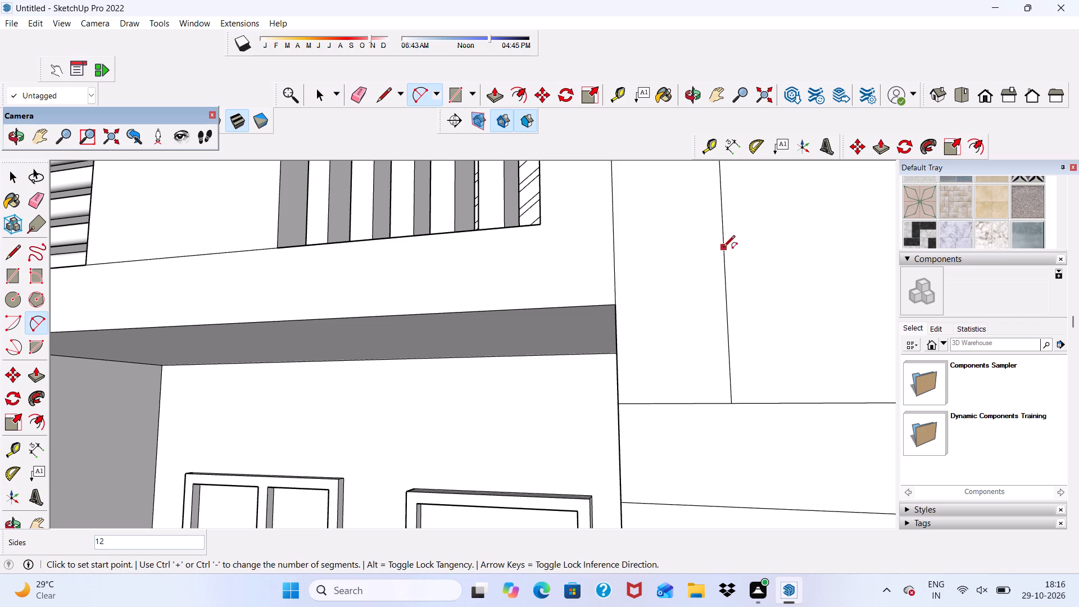
pyautogui.click(794, 406)
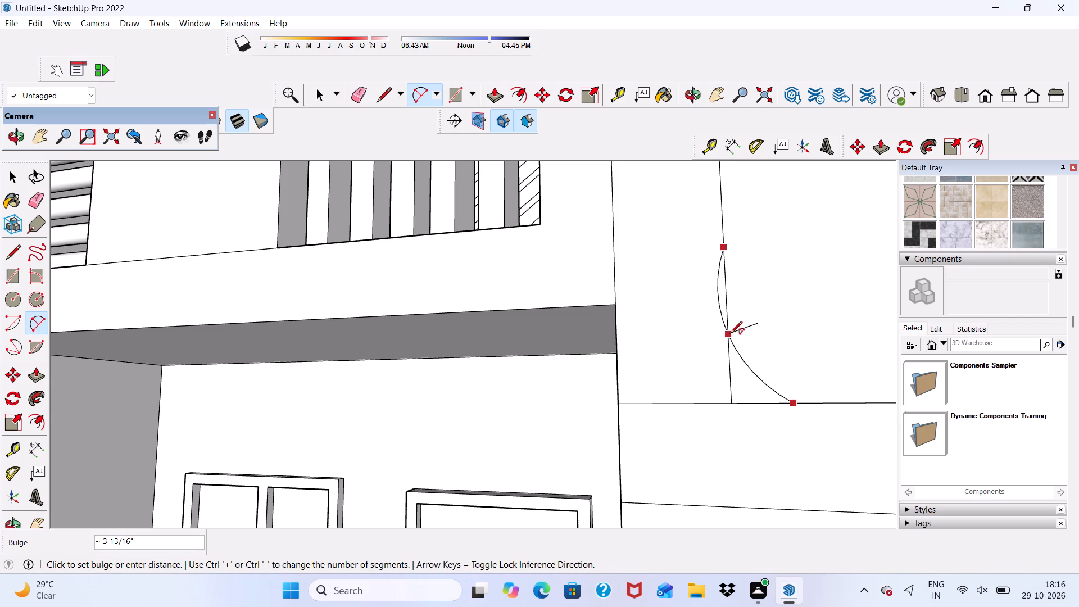
pyautogui.click(731, 334)
pyautogui.scroll(-5, 740, 322)
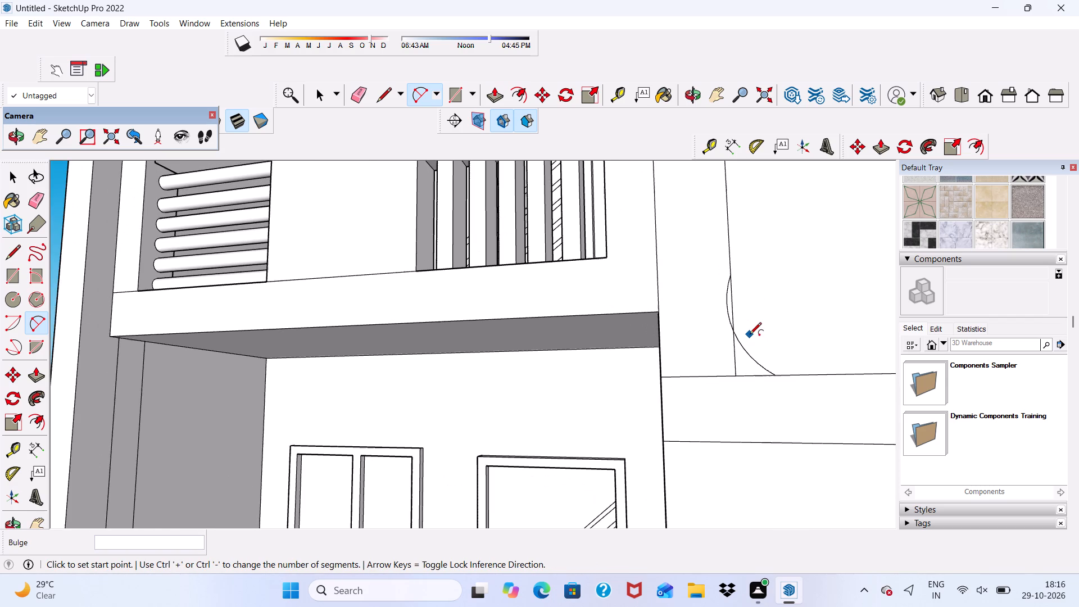
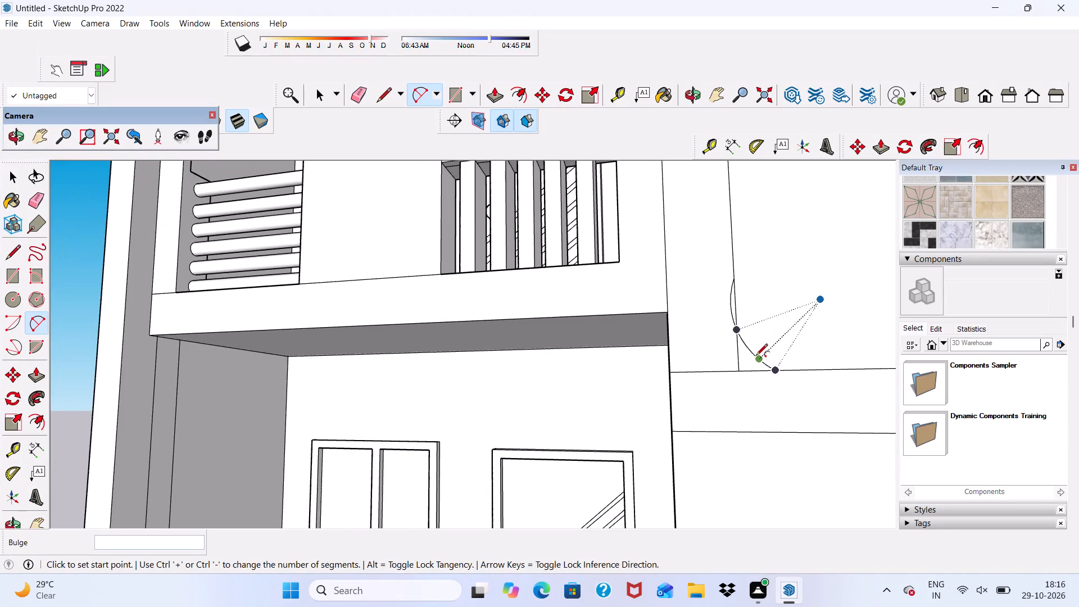
# Undo the last arc drawn at the upper panel's lower corner nearest the balconies.
pyautogui.hotkey('ctrl', 'z')
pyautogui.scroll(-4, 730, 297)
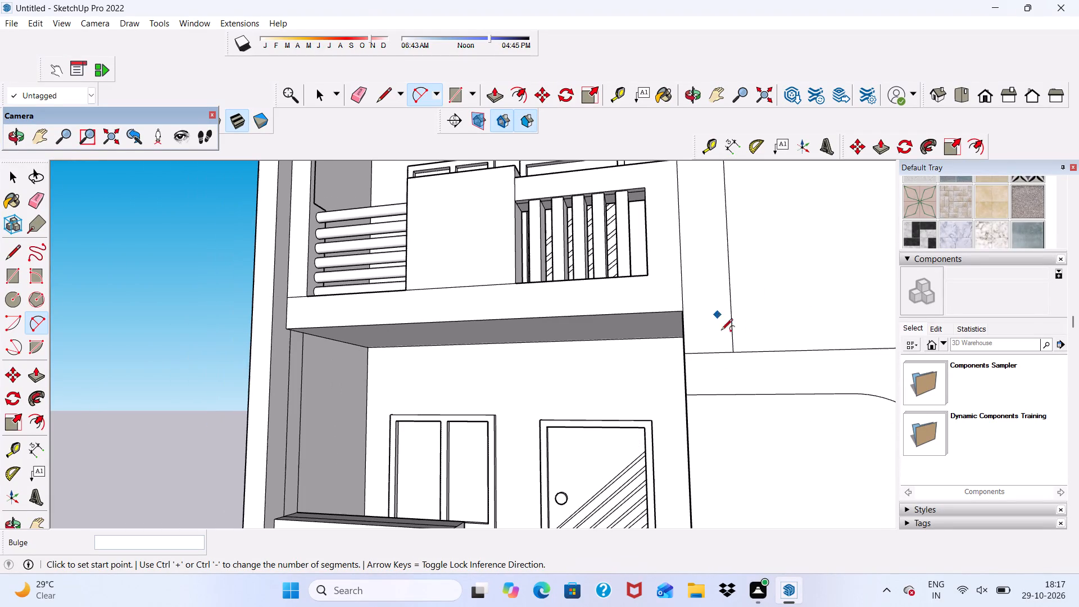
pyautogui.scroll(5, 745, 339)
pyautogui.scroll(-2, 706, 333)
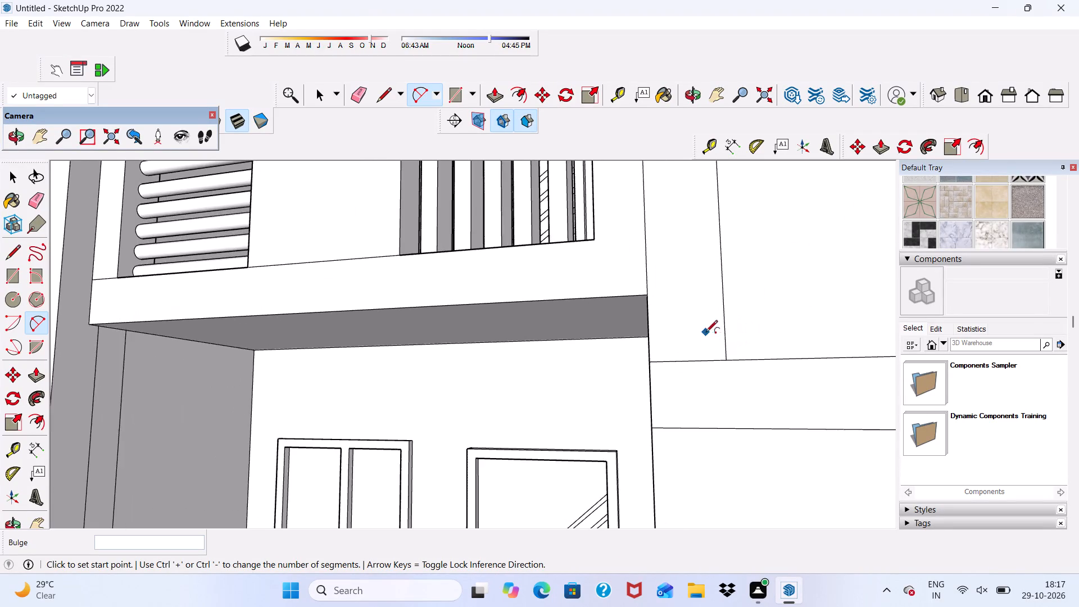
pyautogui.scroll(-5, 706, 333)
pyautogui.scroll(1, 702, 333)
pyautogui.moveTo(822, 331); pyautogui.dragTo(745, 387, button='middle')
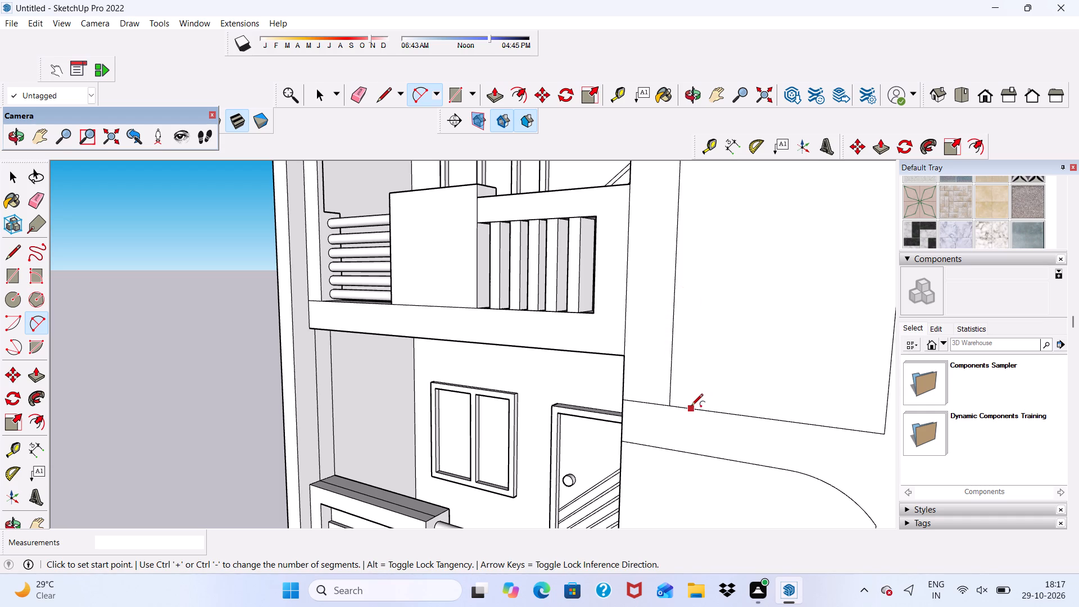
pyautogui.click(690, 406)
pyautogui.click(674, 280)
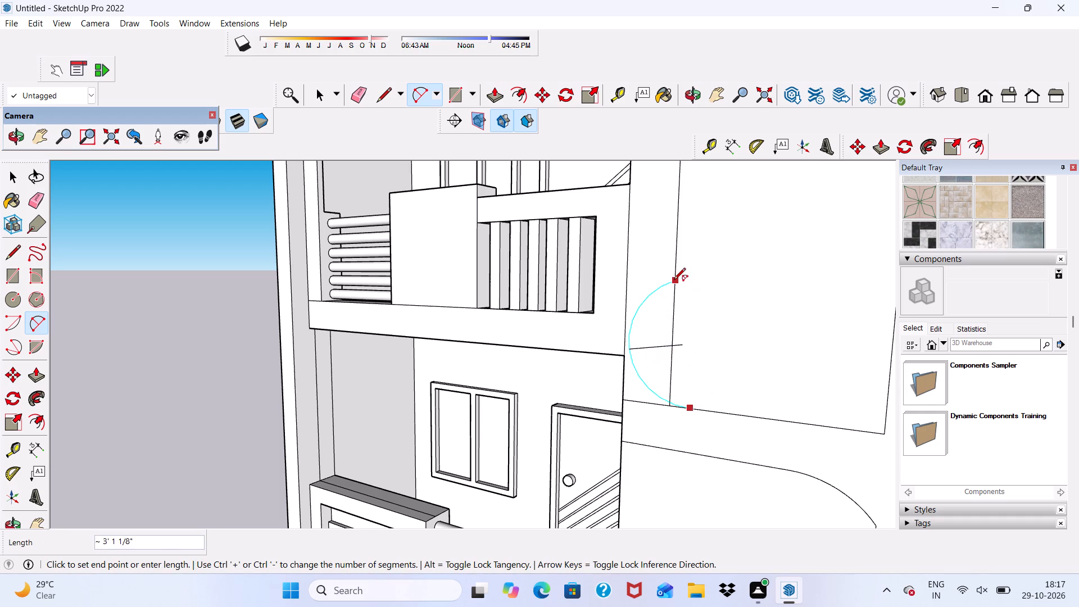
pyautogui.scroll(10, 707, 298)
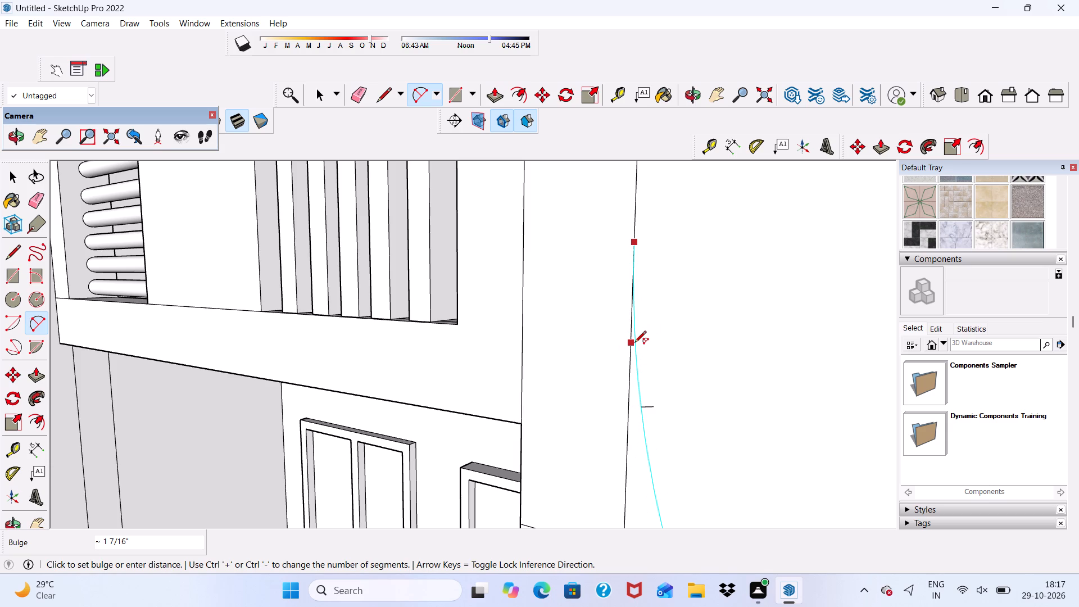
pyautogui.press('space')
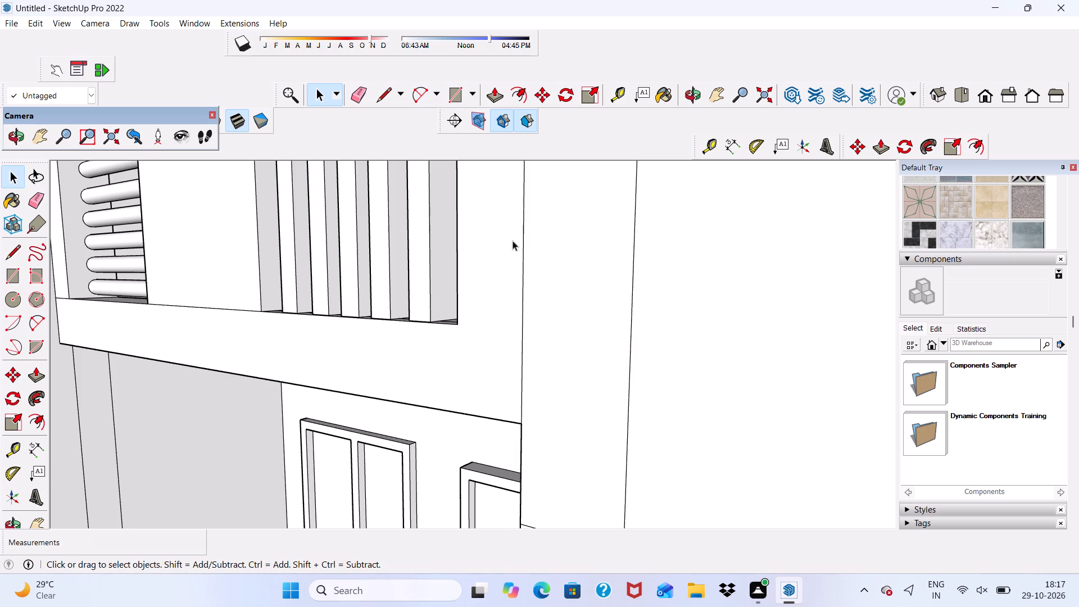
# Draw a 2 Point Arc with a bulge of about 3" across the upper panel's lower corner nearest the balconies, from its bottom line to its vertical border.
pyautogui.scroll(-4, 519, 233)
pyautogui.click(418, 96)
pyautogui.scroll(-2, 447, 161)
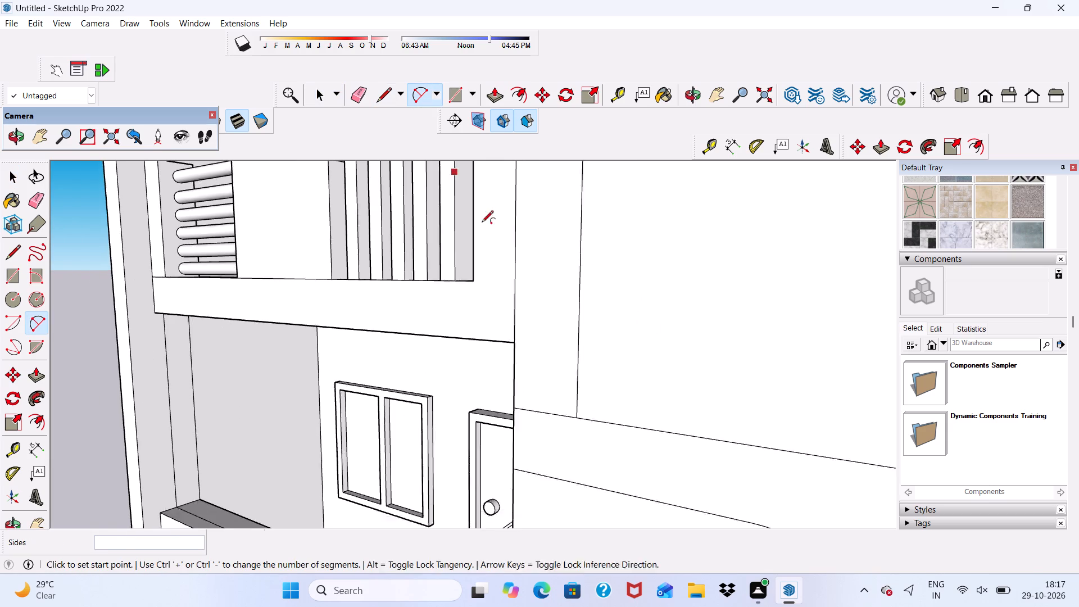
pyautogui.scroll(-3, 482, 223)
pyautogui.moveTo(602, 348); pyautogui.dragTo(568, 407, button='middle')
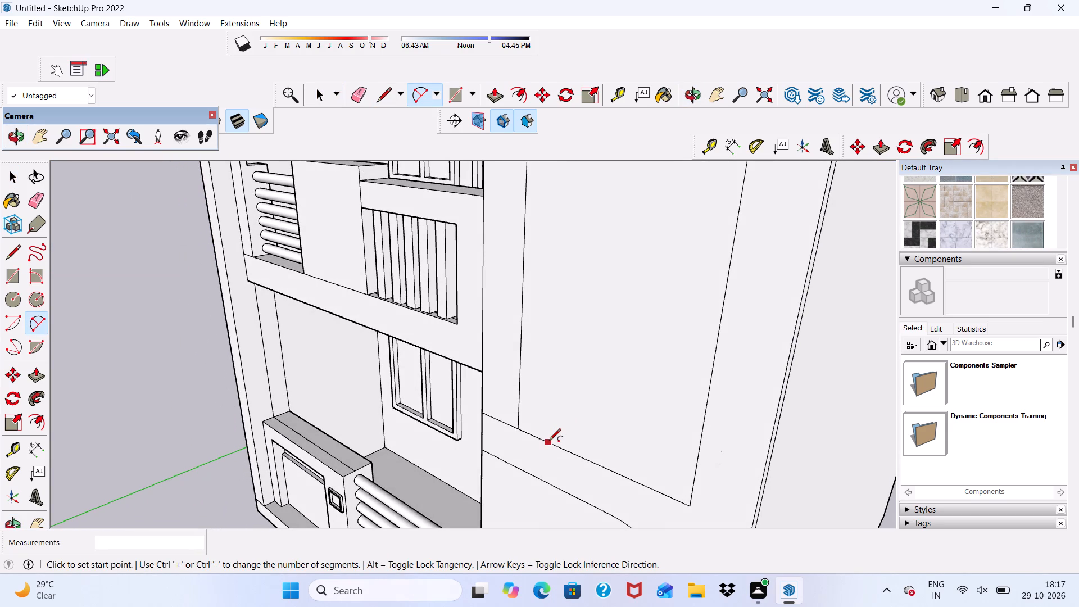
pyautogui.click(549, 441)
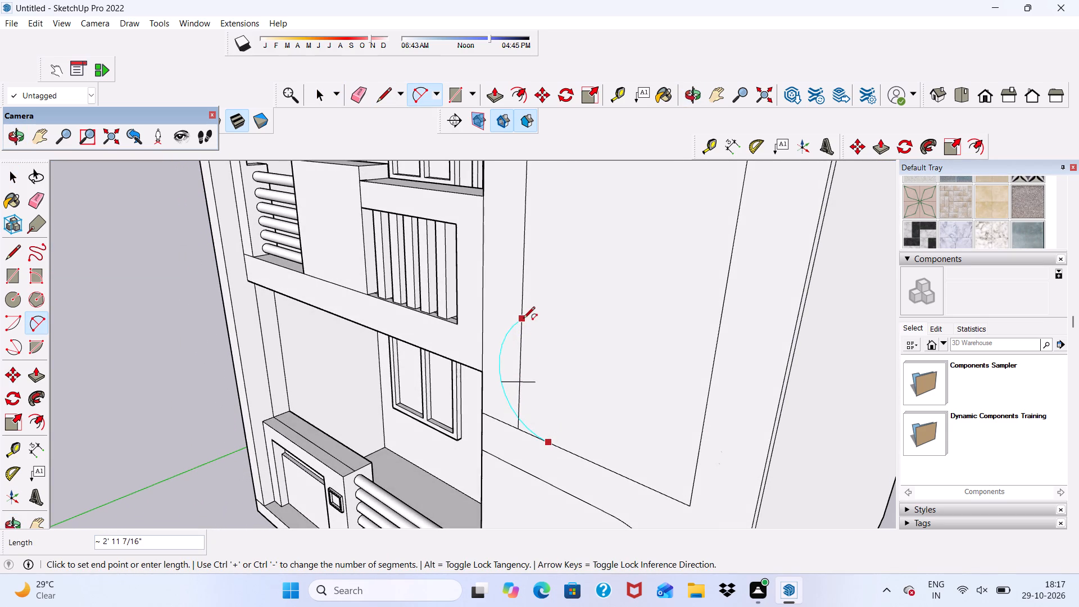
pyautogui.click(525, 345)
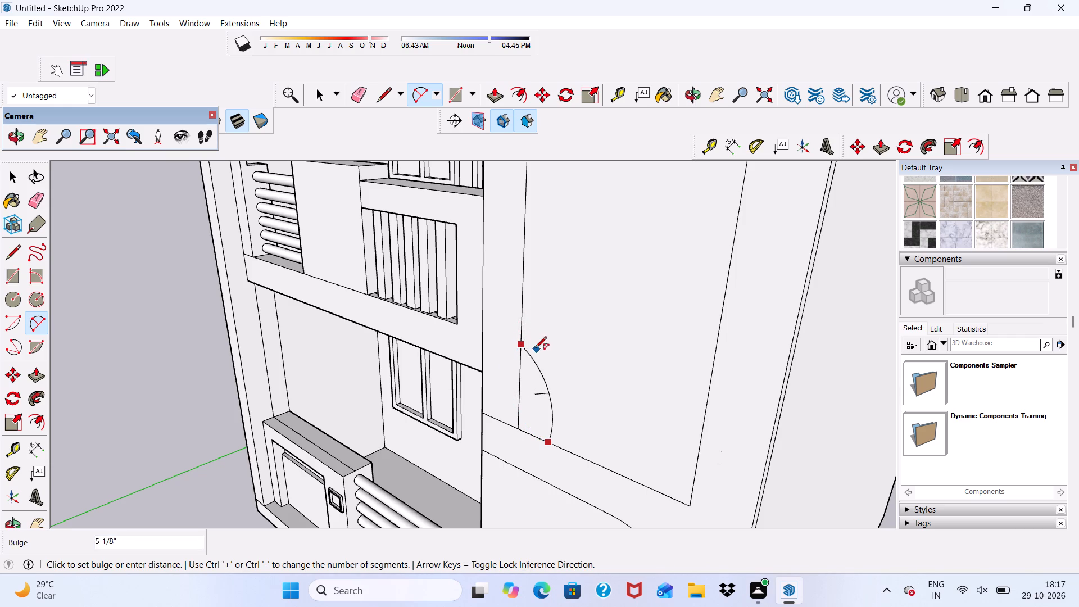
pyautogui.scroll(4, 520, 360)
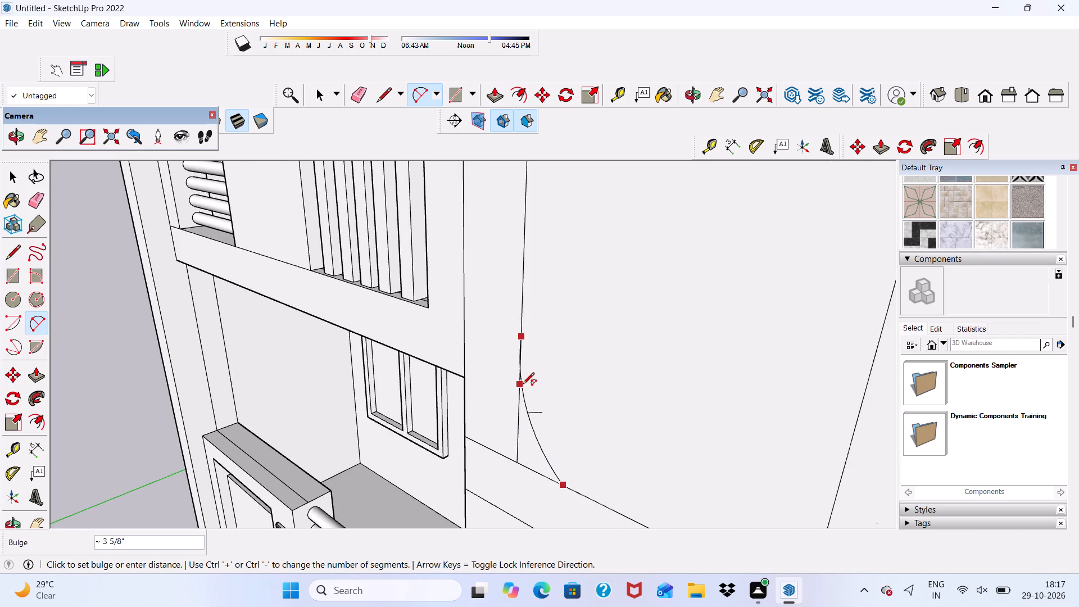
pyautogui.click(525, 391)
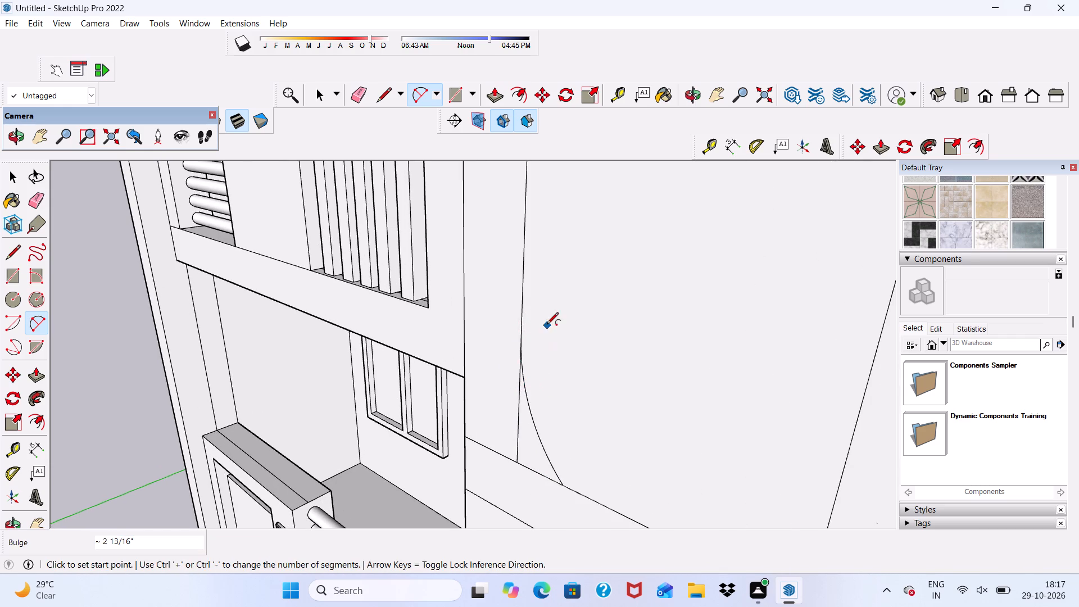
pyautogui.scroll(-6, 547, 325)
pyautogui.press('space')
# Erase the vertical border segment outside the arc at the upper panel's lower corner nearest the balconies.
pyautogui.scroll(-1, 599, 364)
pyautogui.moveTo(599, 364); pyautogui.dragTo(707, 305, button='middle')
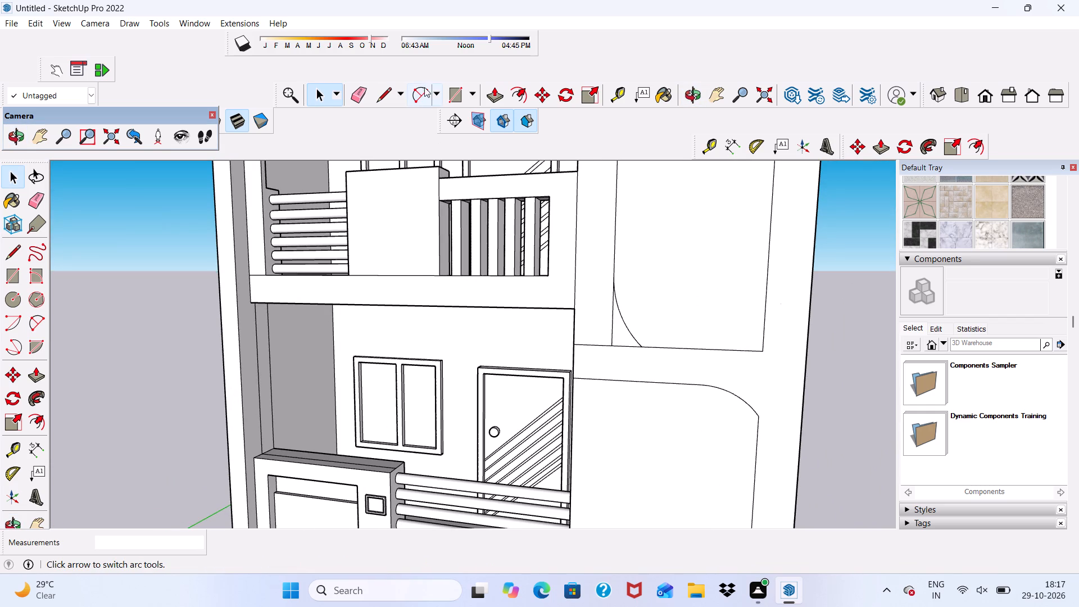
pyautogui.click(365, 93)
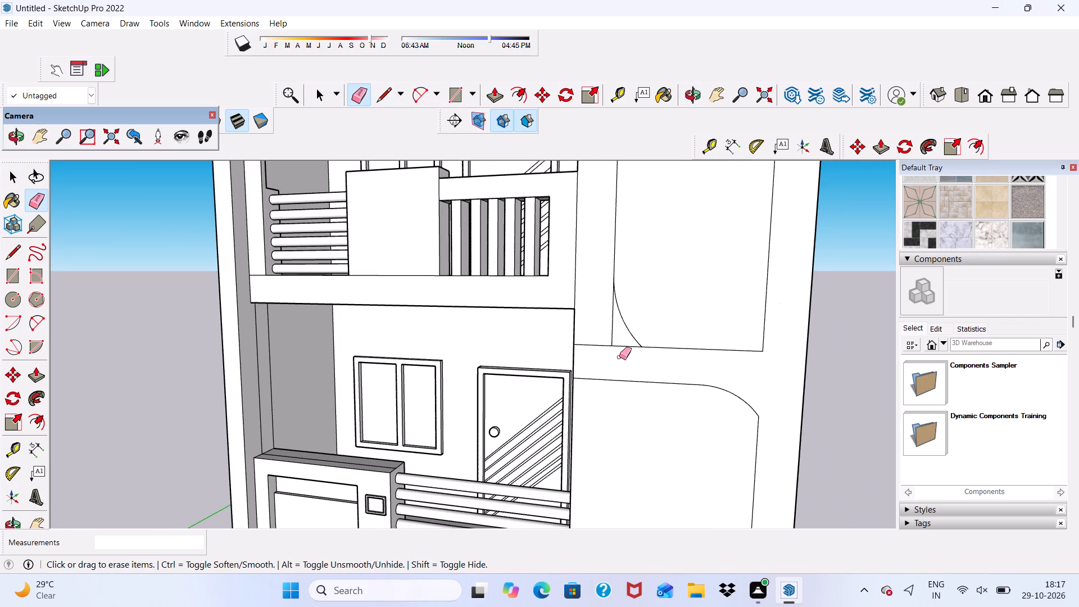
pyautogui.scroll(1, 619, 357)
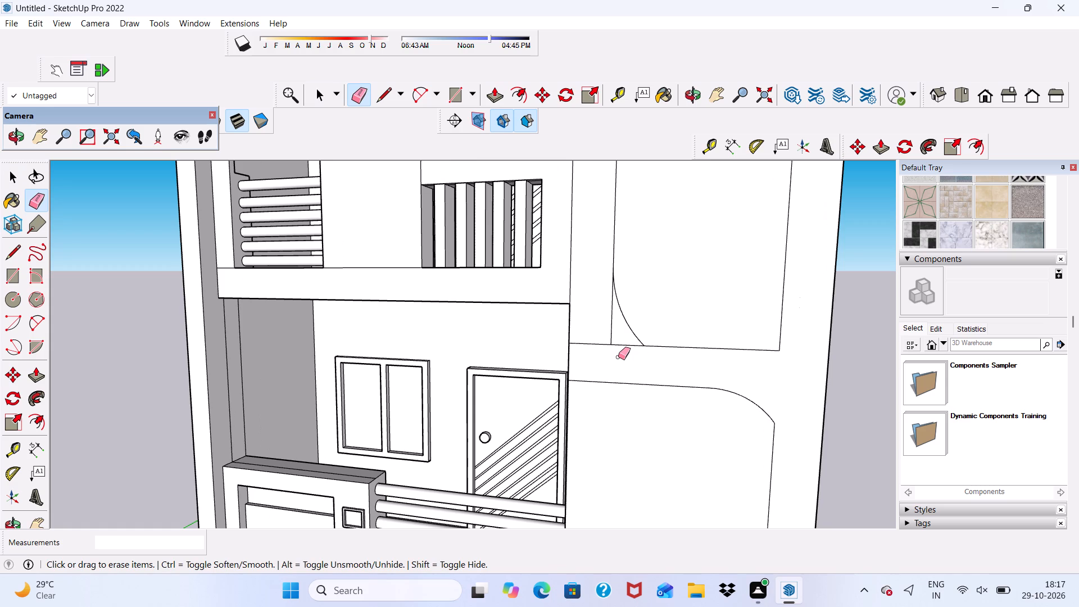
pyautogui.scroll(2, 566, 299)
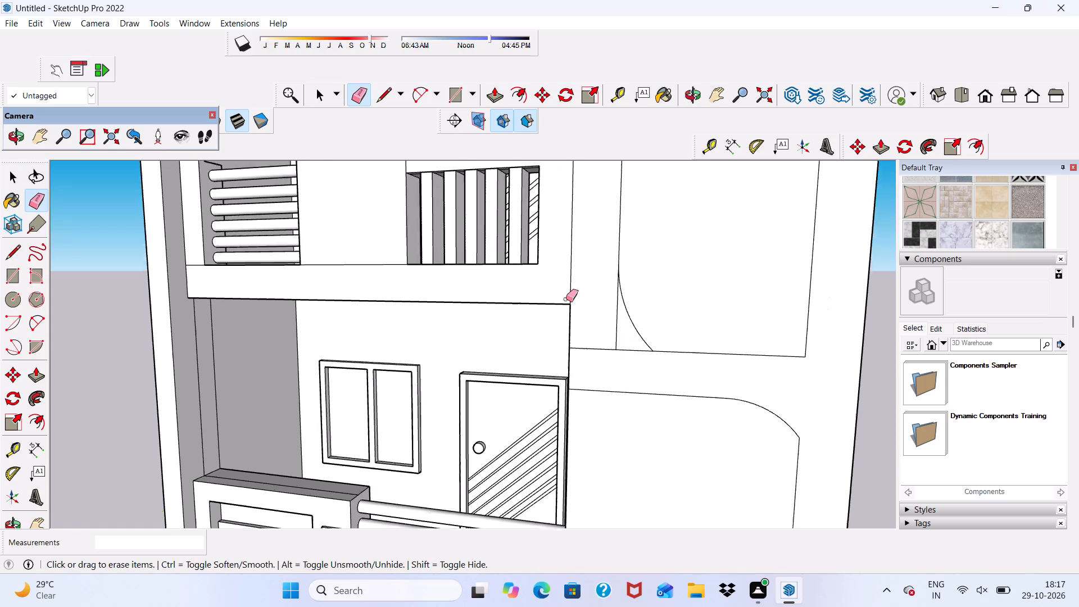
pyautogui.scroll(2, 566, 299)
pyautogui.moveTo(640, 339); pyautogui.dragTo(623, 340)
# Examine the side block's front around the upper panel's rounded lower corner and the adjoining horizontal band.
pyautogui.scroll(-5, 601, 296)
pyautogui.moveTo(627, 329); pyautogui.dragTo(616, 351, button='middle')
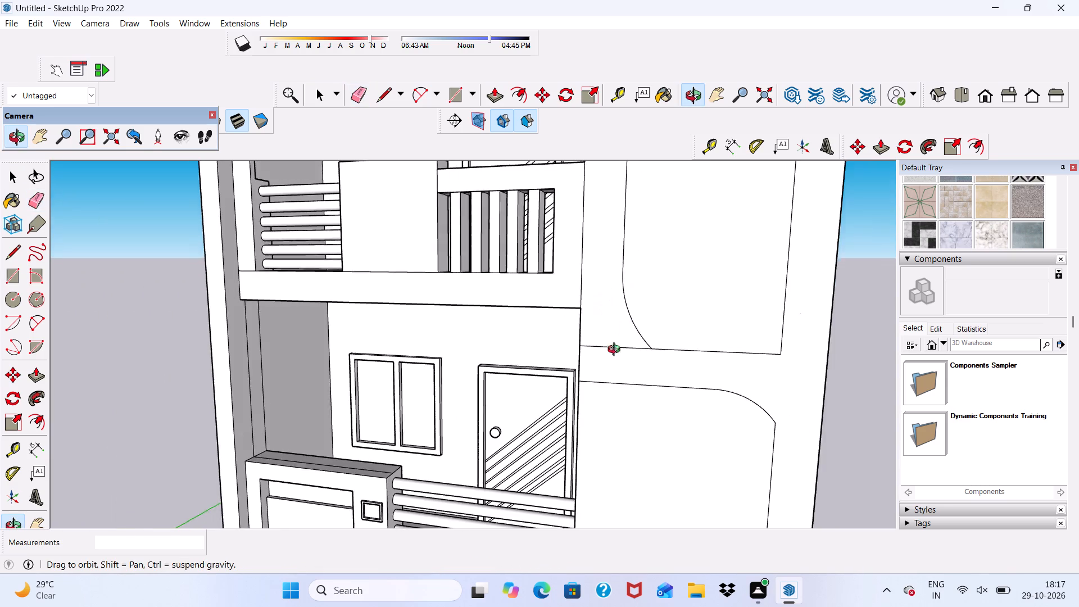
pyautogui.moveTo(616, 351); pyautogui.dragTo(551, 375, button='middle')
pyautogui.scroll(-5, 563, 291)
pyautogui.moveTo(620, 416); pyautogui.dragTo(613, 369, button='middle')
pyautogui.scroll(1, 634, 314)
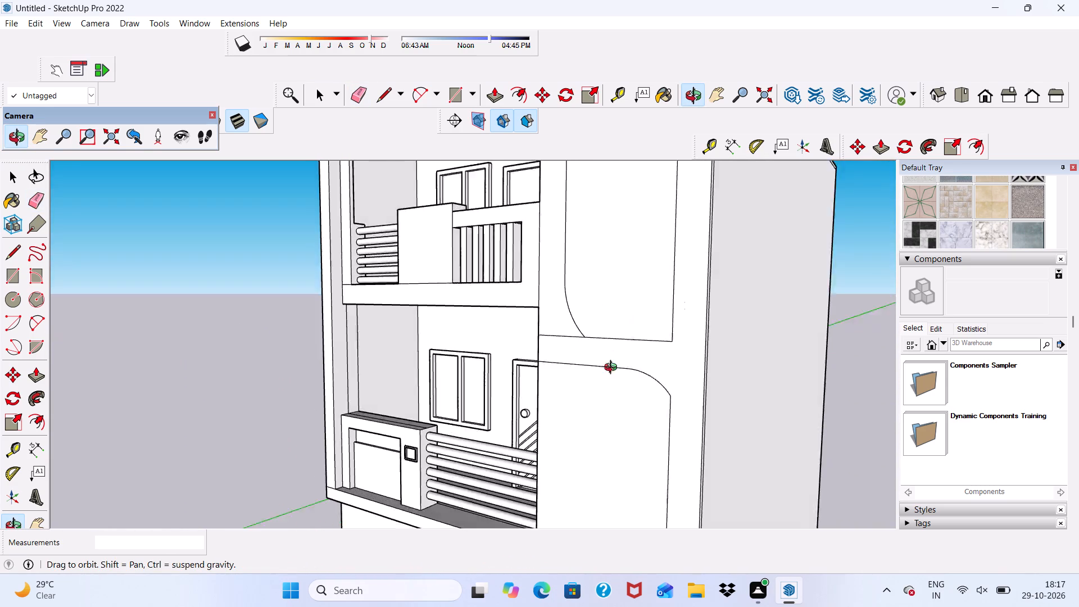
pyautogui.moveTo(613, 369); pyautogui.dragTo(593, 422, button='middle')
pyautogui.scroll(4, 552, 378)
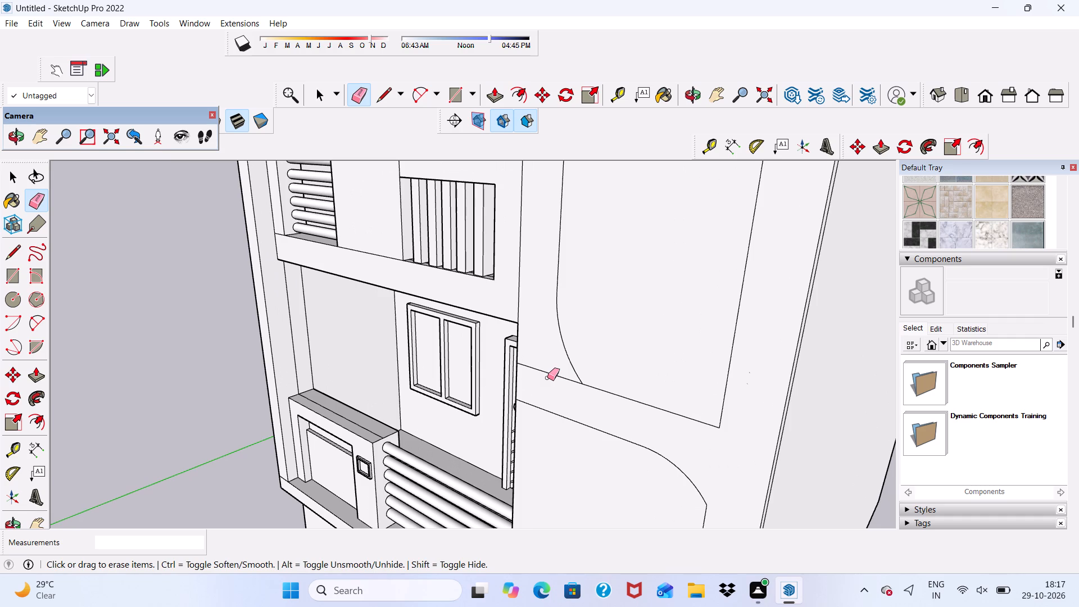
pyautogui.scroll(-6, 556, 293)
pyautogui.scroll(4, 543, 369)
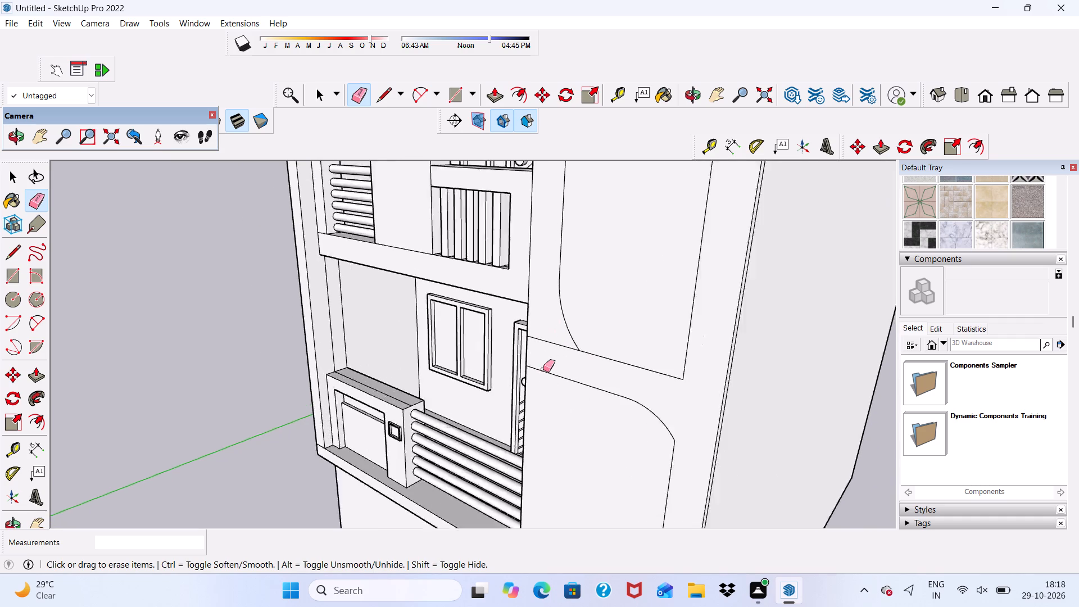
pyautogui.scroll(1, 543, 369)
pyautogui.scroll(-4, 543, 369)
pyautogui.moveTo(550, 369); pyautogui.dragTo(592, 361, button='middle')
pyautogui.scroll(-1, 574, 360)
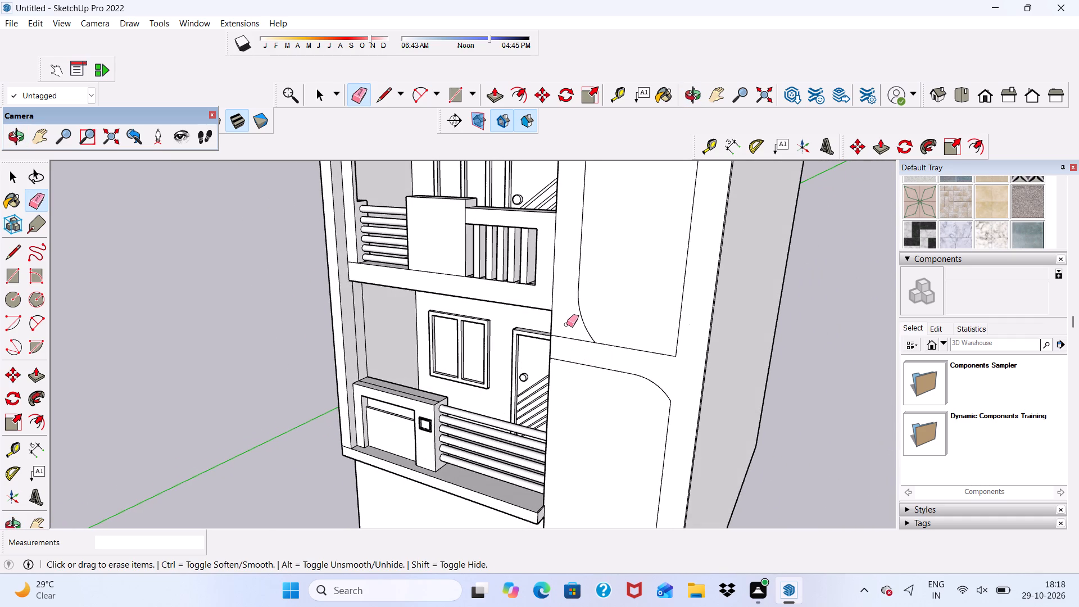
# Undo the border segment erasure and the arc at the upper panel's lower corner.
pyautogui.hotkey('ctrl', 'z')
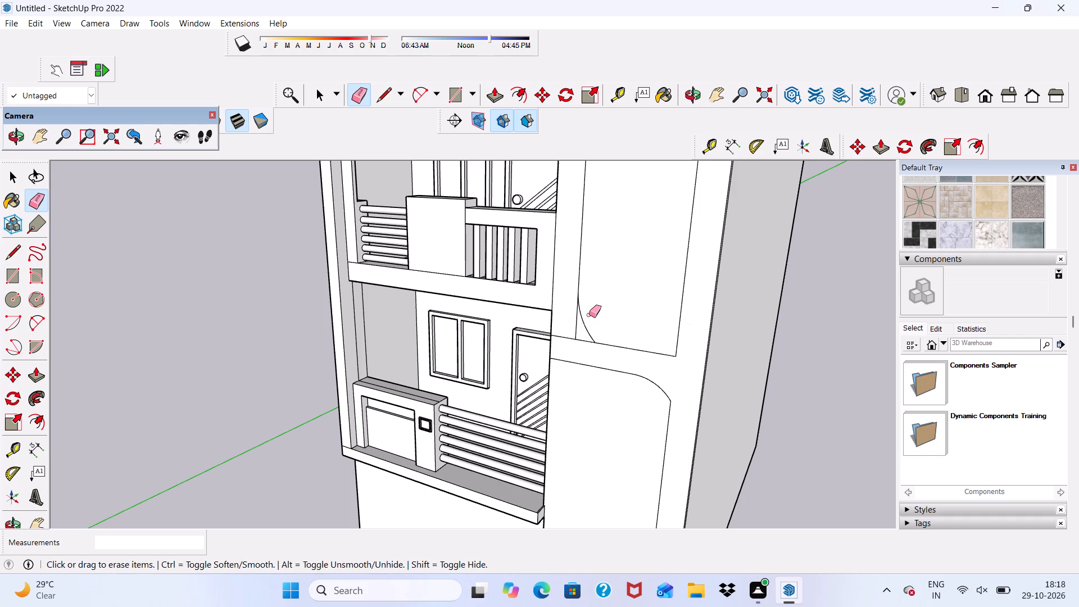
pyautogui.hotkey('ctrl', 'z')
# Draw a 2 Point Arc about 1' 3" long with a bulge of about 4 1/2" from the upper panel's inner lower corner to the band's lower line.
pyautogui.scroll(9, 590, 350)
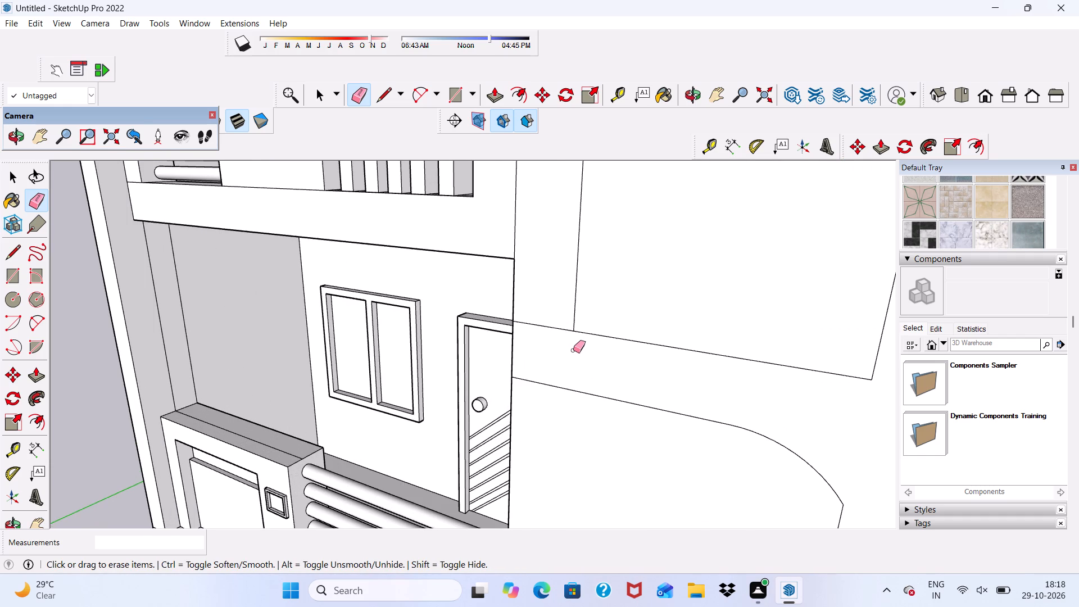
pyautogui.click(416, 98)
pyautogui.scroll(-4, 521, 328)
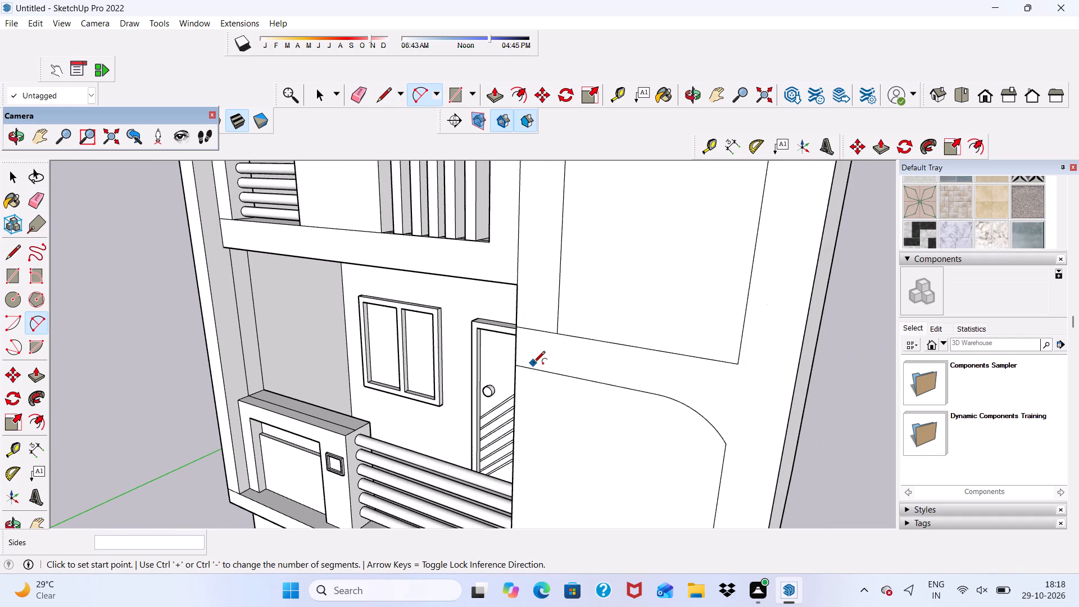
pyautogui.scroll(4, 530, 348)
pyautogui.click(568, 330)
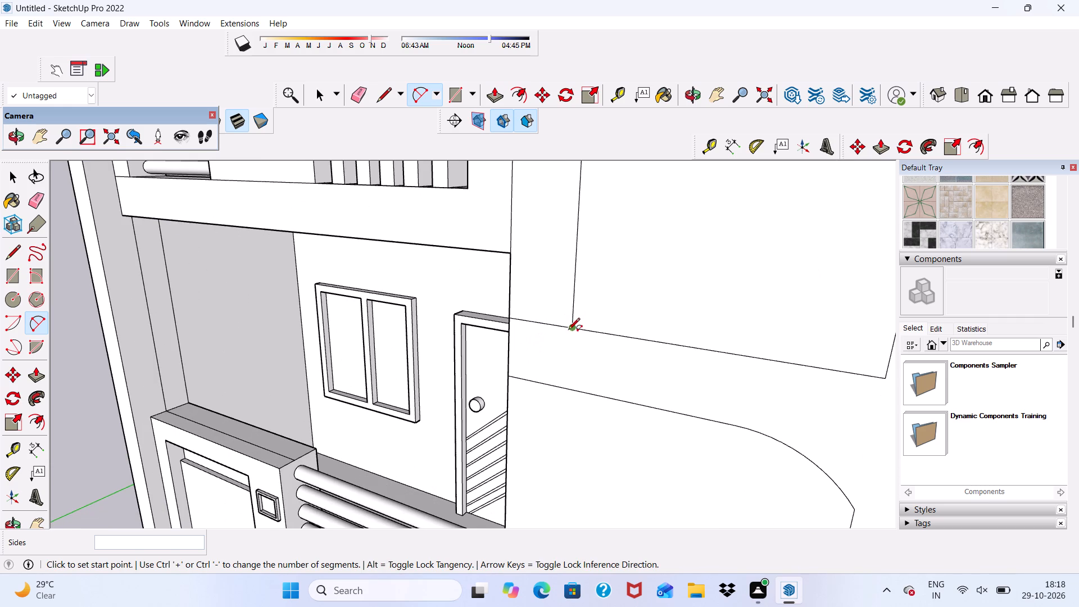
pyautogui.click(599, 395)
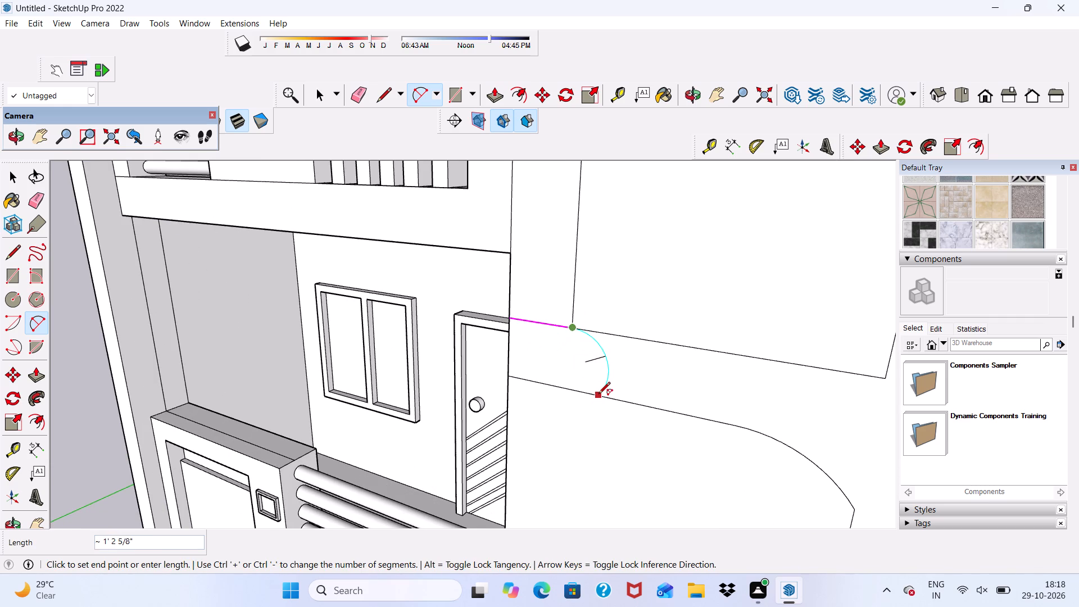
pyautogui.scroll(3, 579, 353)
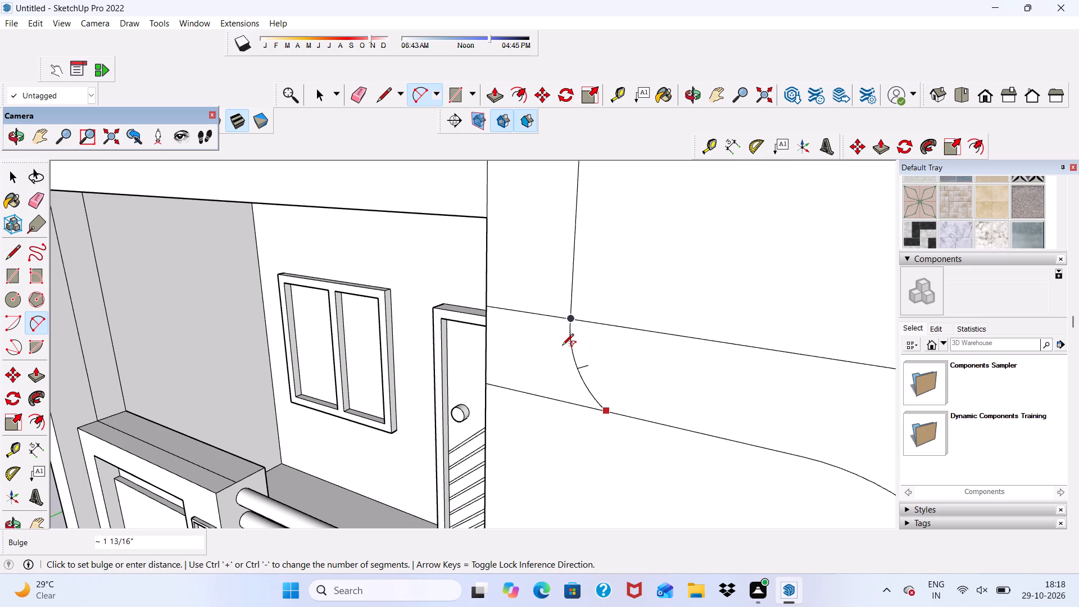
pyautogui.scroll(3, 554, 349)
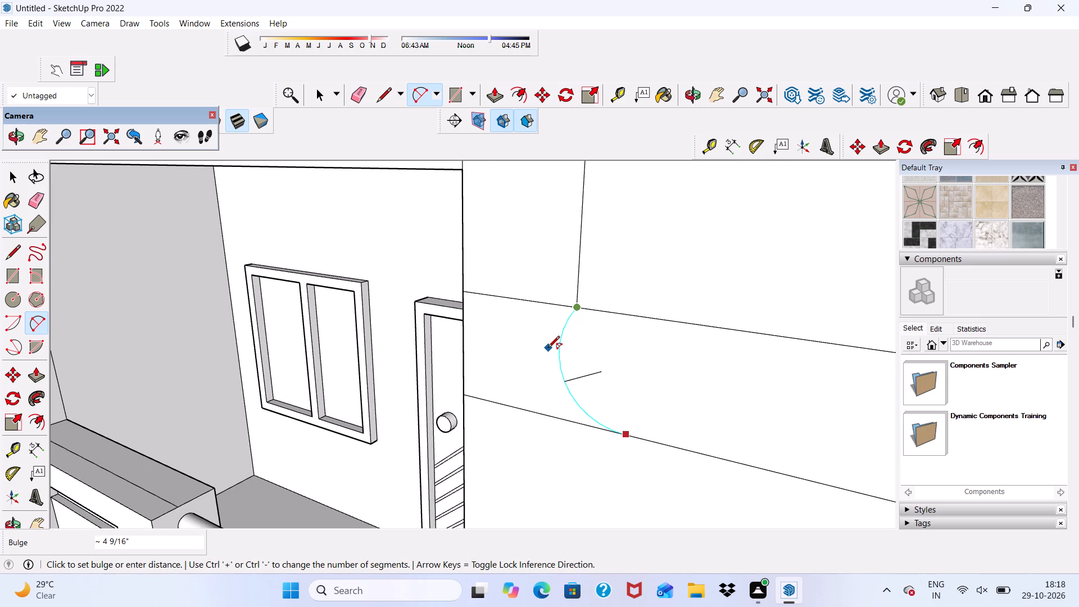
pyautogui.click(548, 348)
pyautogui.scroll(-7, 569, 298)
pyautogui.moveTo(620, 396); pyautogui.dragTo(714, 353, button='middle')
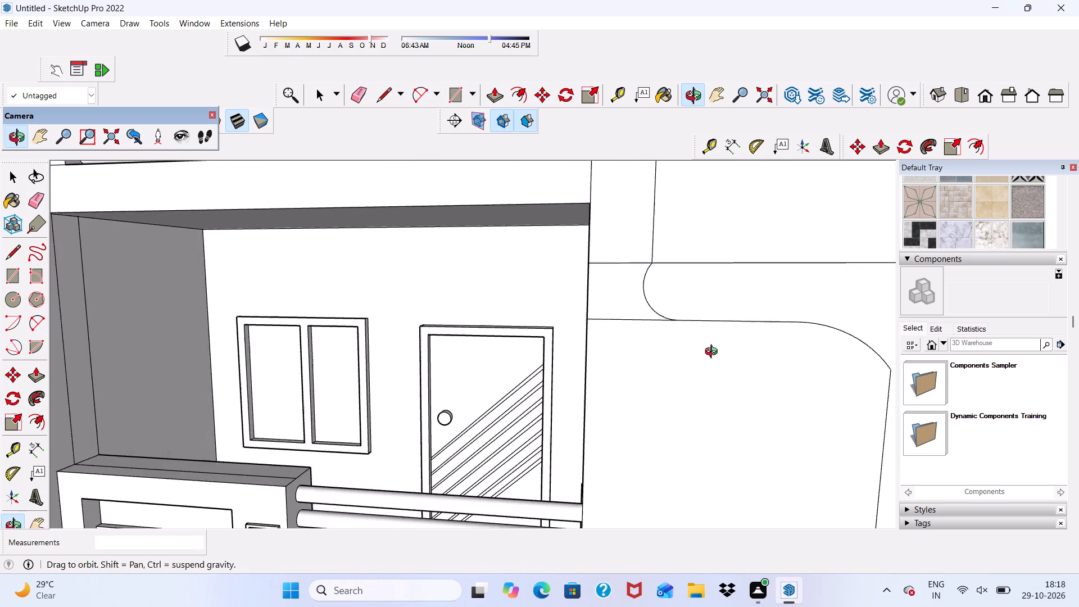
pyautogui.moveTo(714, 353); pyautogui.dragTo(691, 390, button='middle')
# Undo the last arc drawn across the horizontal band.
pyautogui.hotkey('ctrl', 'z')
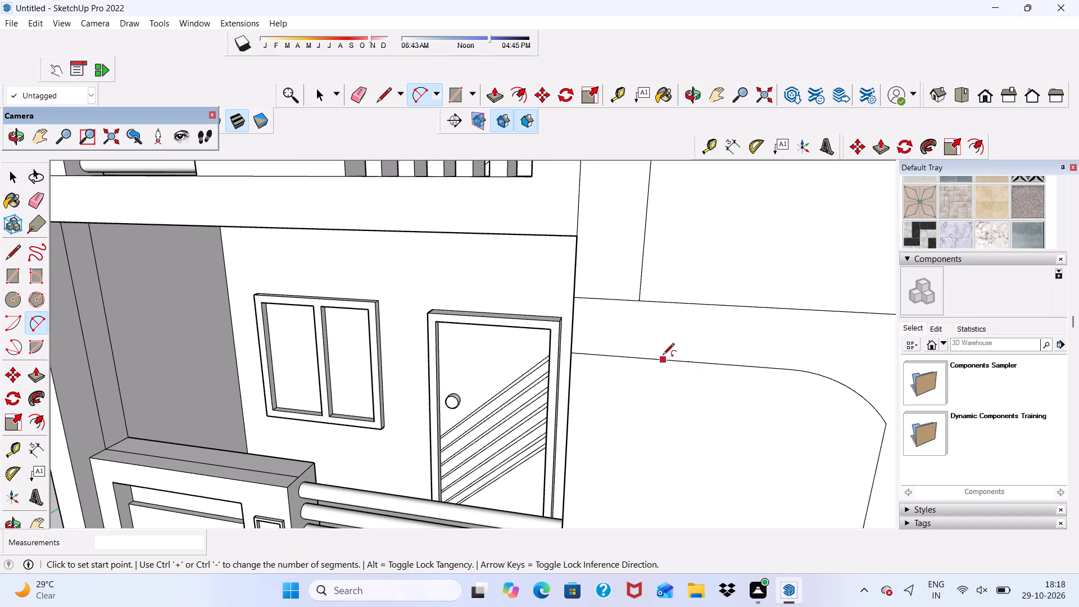
# Draw a 2 Point Arc about 1' 4" long with a bulge of about 2 5/8" from the band's lower line to the upper panel's inner lower corner.
pyautogui.click(673, 363)
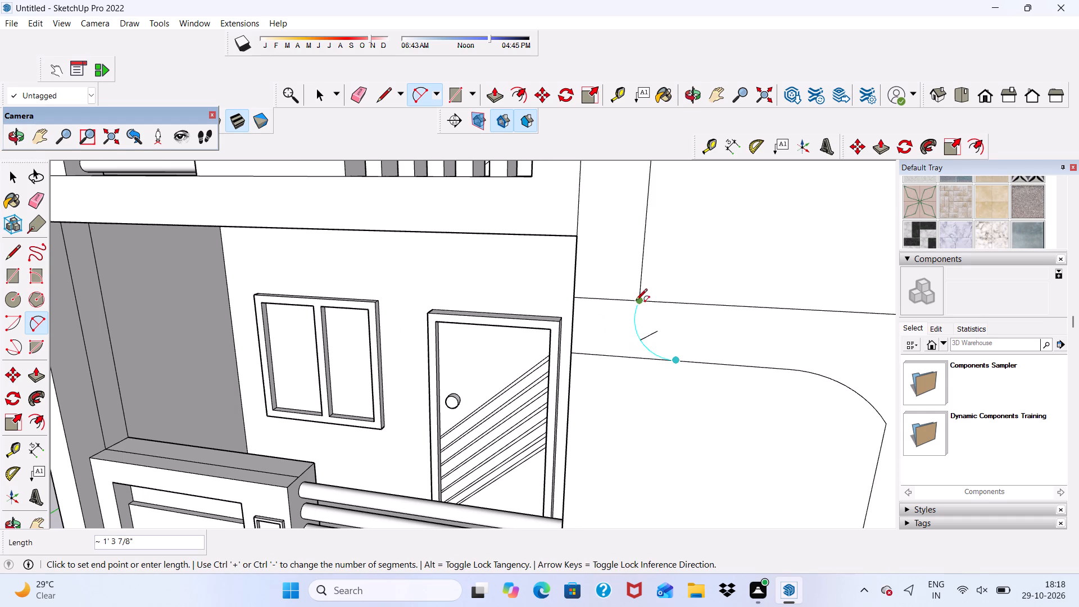
pyautogui.click(636, 301)
pyautogui.scroll(9, 684, 317)
pyautogui.scroll(1, 583, 329)
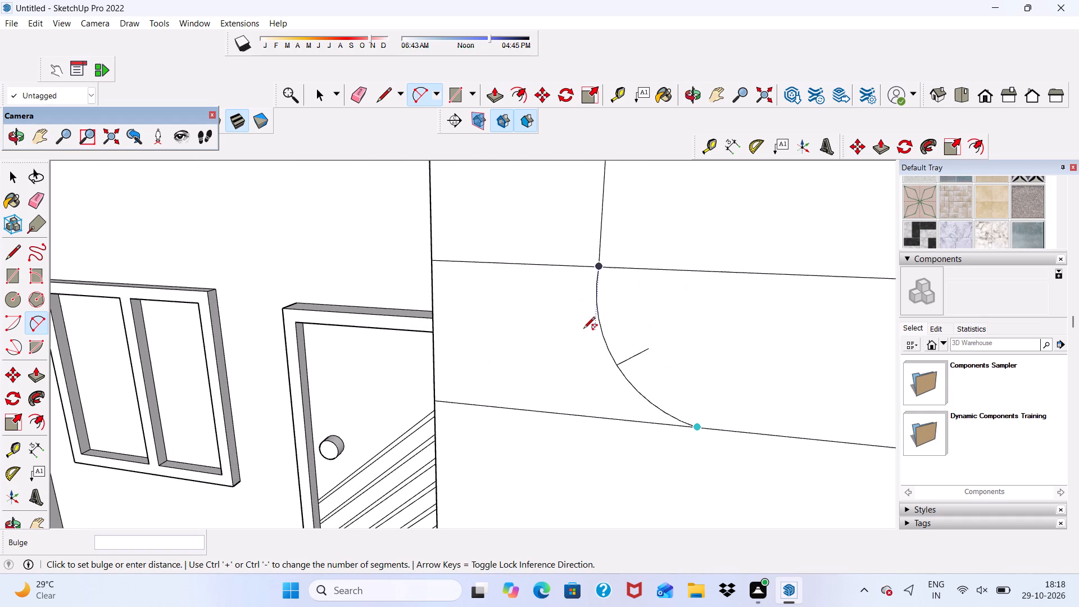
pyautogui.click(596, 323)
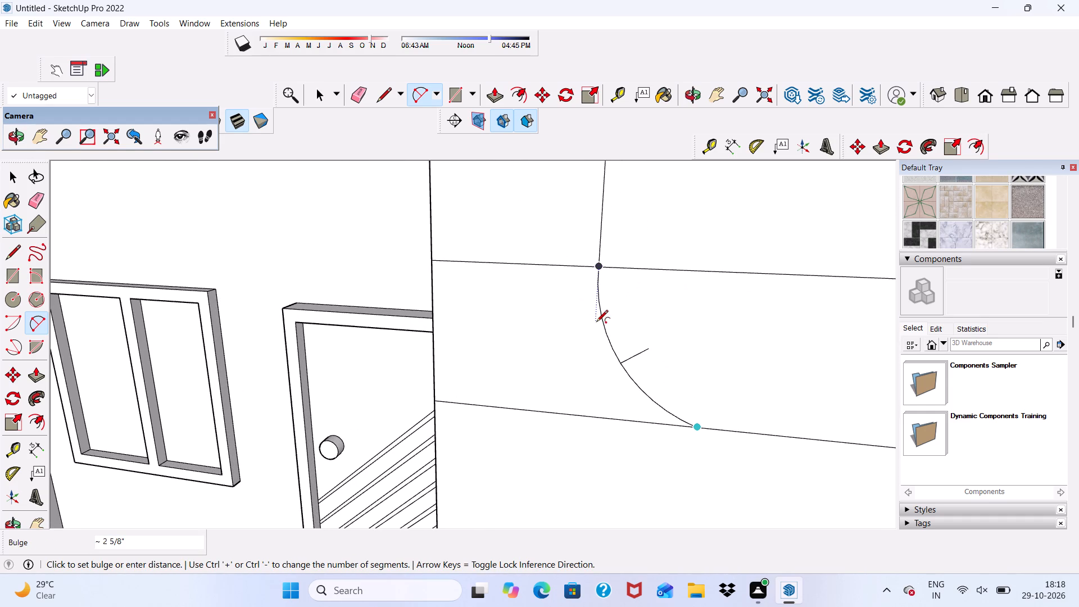
pyautogui.scroll(-15, 487, 342)
pyautogui.moveTo(643, 400); pyautogui.dragTo(633, 387, button='middle')
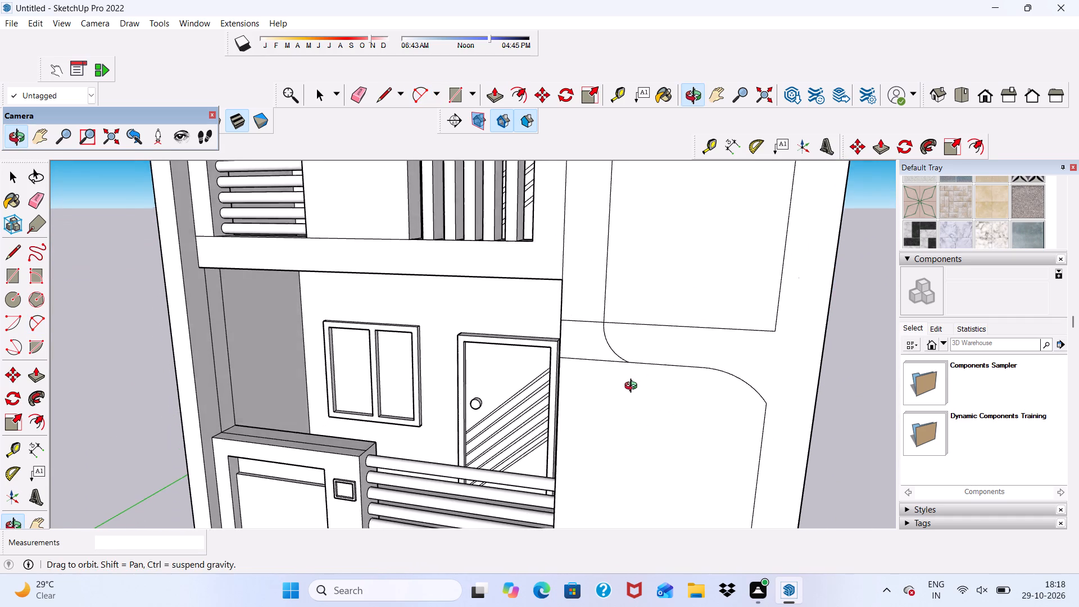
pyautogui.moveTo(633, 387); pyautogui.dragTo(632, 388, button='middle')
pyautogui.press('space')
pyautogui.scroll(-5, 629, 315)
pyautogui.moveTo(626, 357); pyautogui.dragTo(626, 308, button='middle')
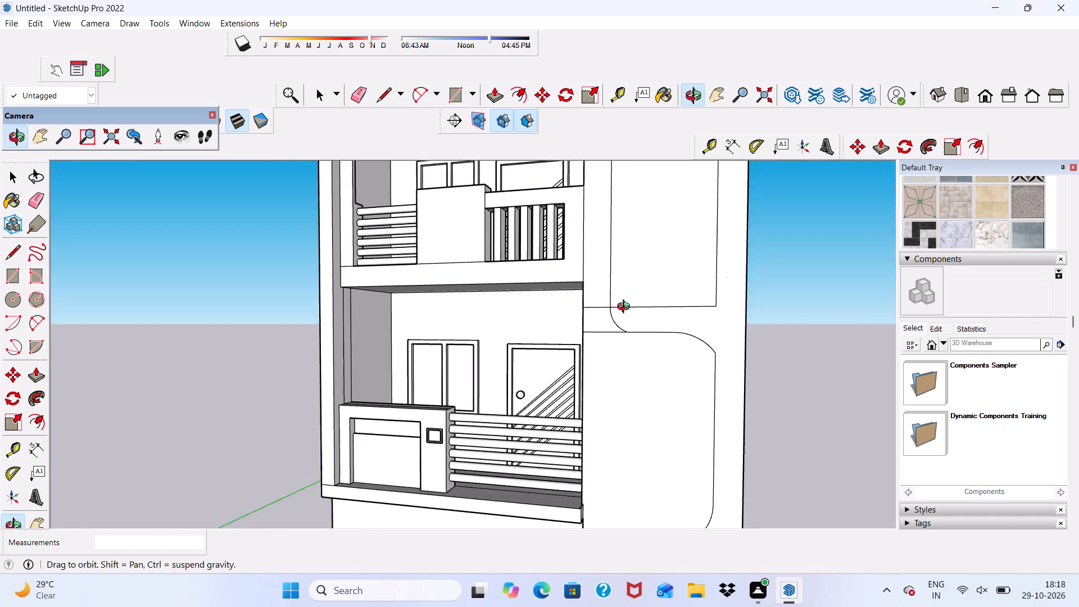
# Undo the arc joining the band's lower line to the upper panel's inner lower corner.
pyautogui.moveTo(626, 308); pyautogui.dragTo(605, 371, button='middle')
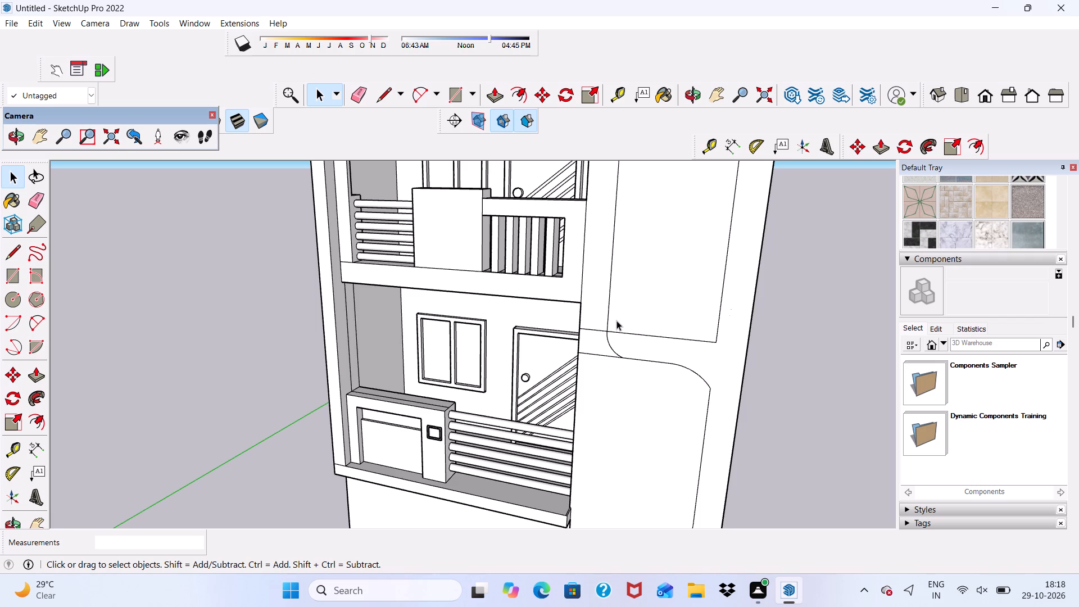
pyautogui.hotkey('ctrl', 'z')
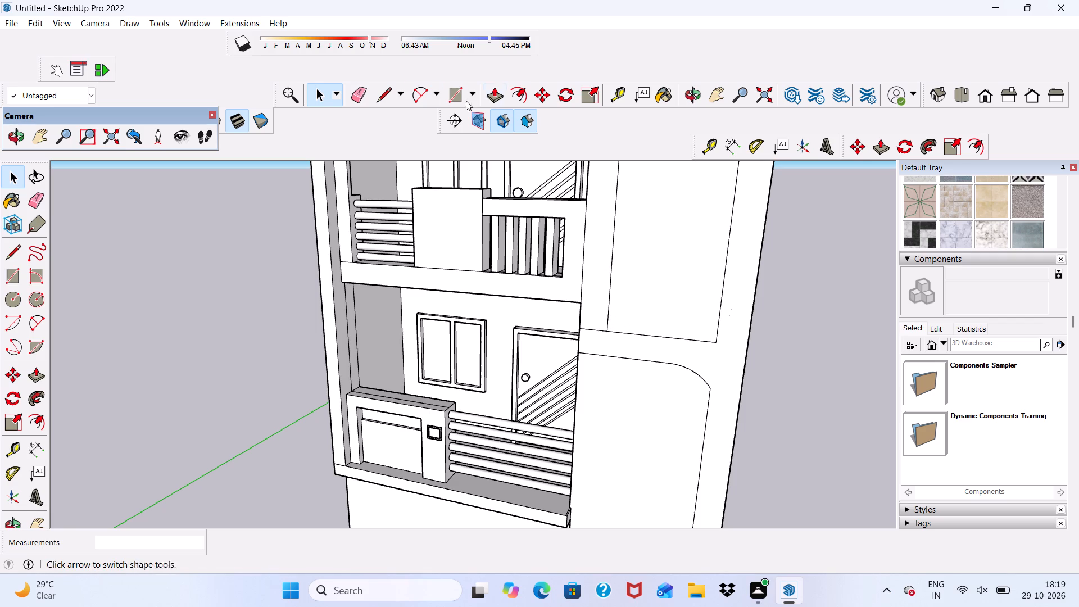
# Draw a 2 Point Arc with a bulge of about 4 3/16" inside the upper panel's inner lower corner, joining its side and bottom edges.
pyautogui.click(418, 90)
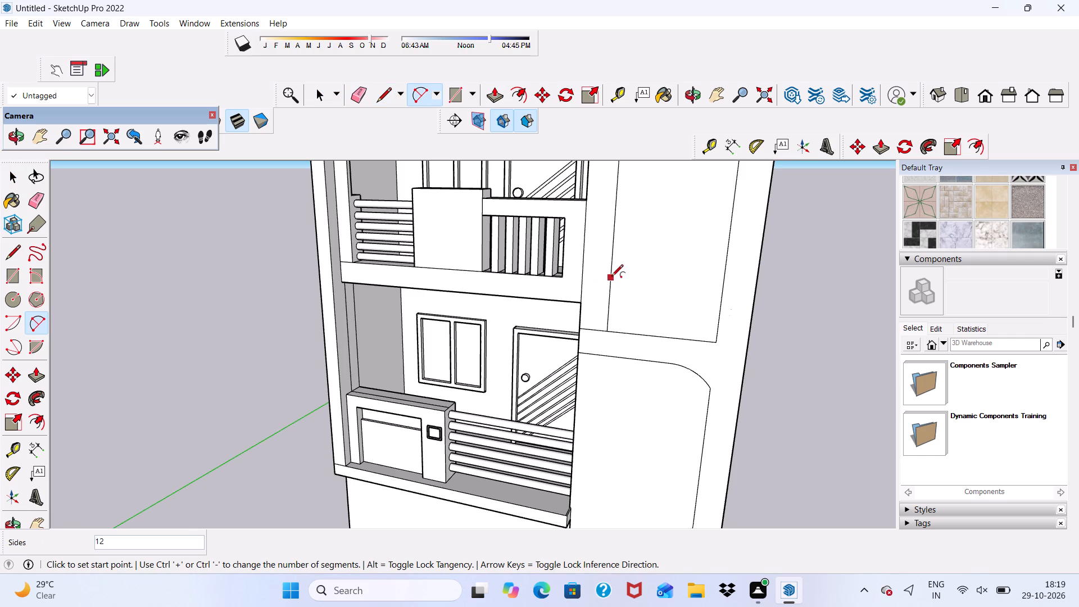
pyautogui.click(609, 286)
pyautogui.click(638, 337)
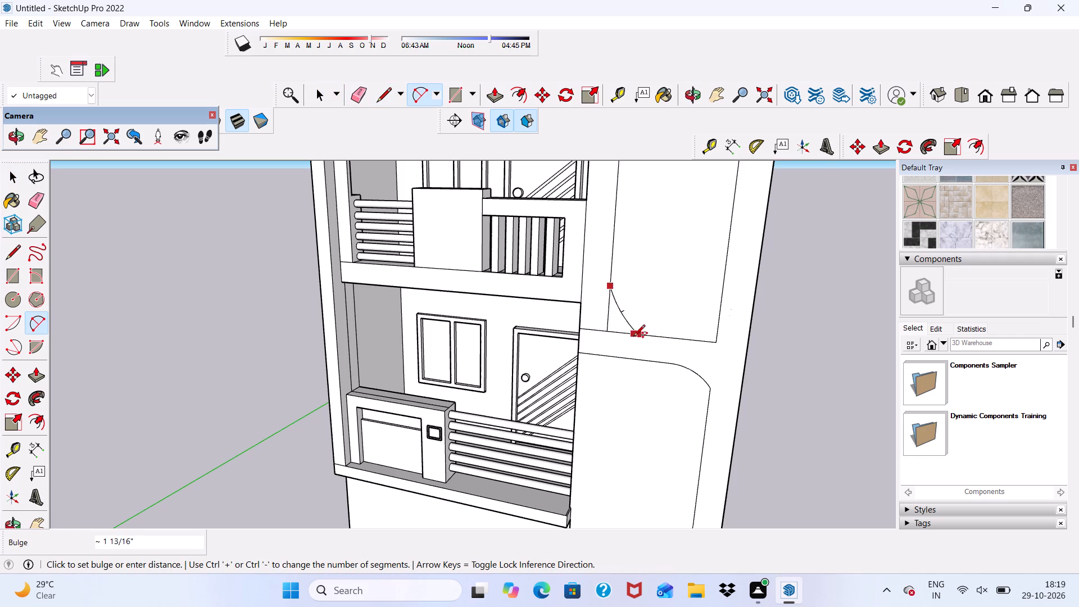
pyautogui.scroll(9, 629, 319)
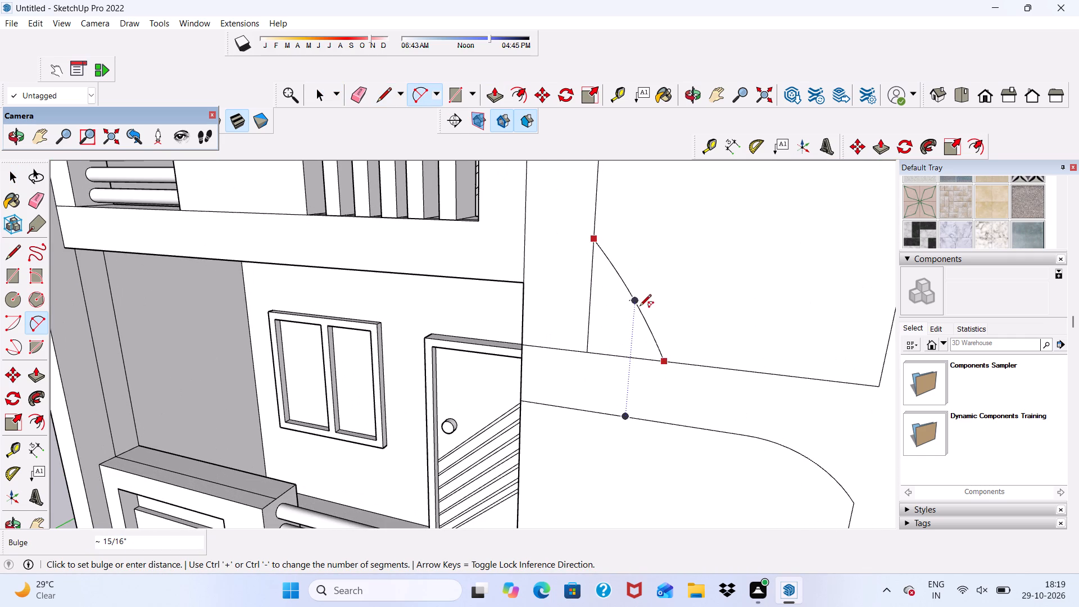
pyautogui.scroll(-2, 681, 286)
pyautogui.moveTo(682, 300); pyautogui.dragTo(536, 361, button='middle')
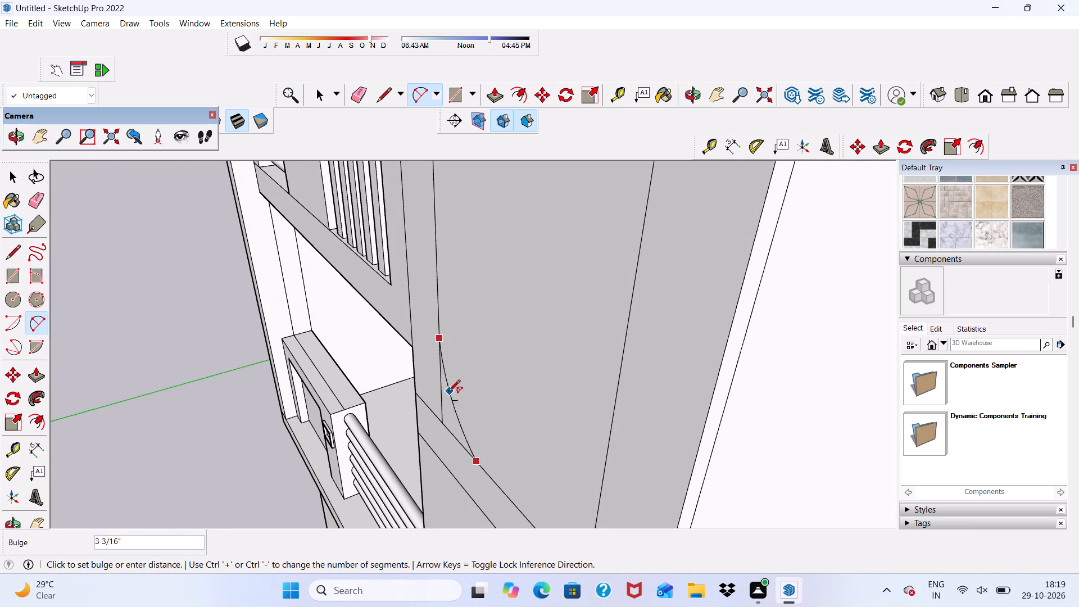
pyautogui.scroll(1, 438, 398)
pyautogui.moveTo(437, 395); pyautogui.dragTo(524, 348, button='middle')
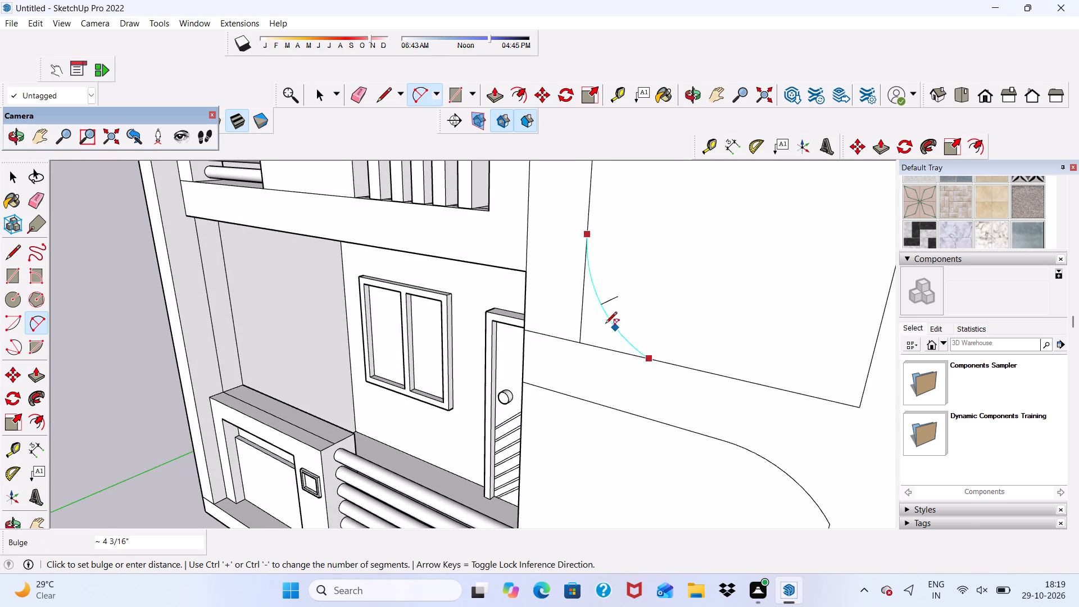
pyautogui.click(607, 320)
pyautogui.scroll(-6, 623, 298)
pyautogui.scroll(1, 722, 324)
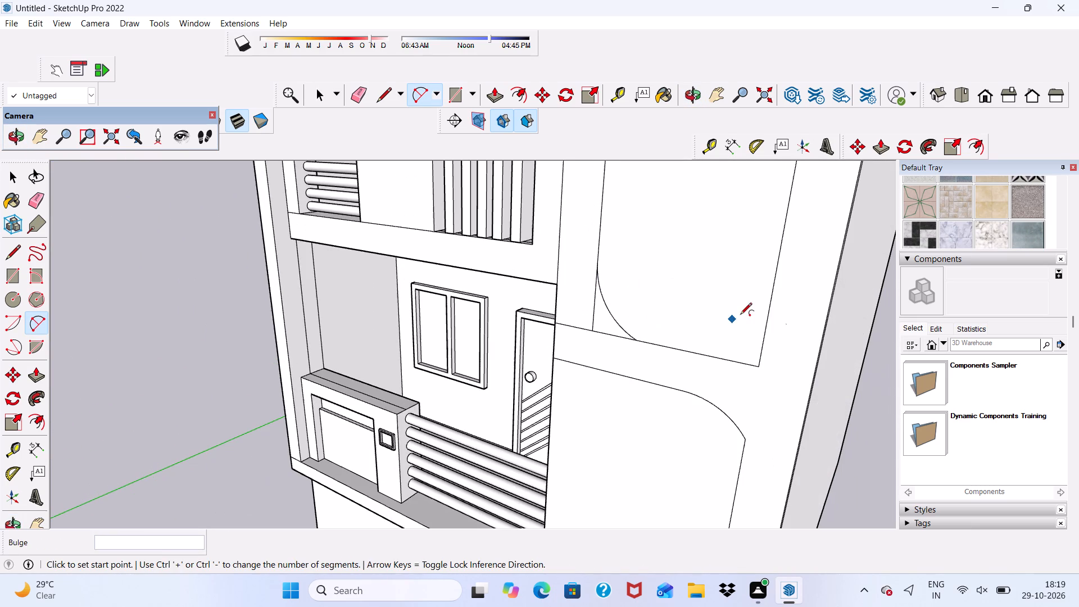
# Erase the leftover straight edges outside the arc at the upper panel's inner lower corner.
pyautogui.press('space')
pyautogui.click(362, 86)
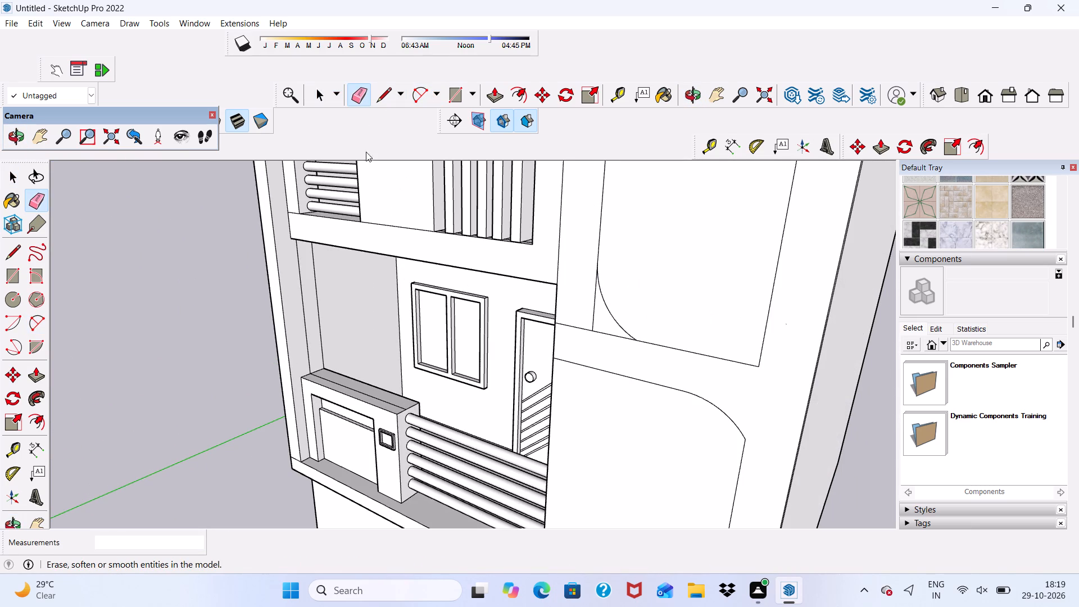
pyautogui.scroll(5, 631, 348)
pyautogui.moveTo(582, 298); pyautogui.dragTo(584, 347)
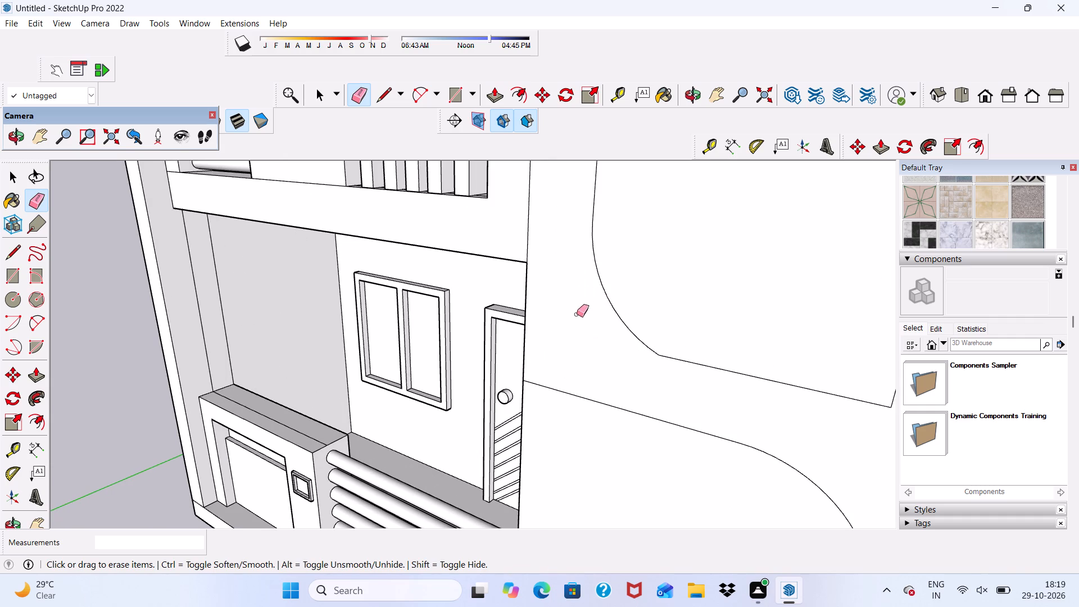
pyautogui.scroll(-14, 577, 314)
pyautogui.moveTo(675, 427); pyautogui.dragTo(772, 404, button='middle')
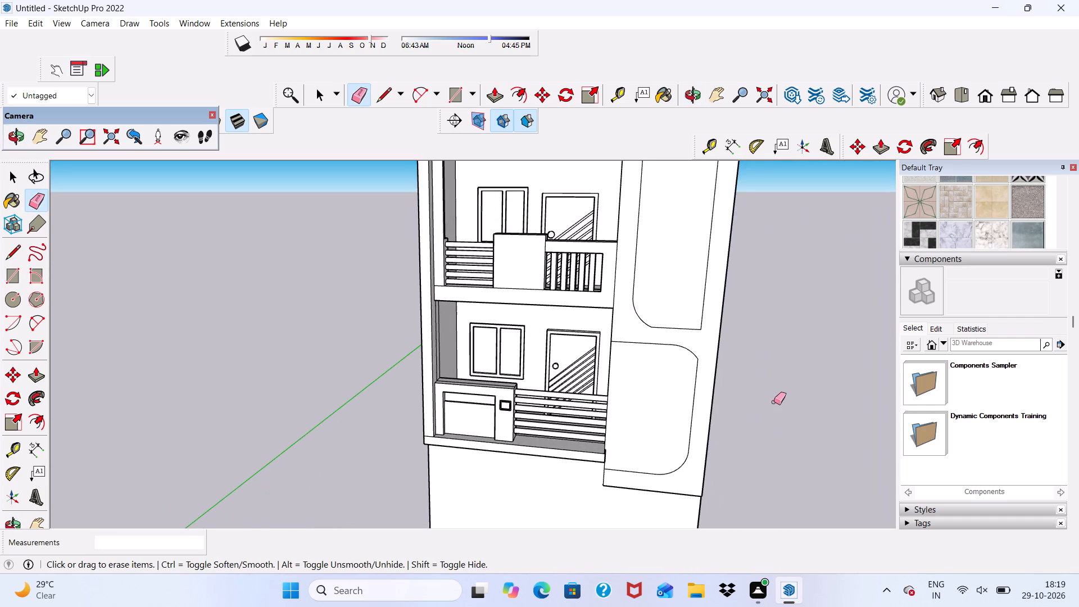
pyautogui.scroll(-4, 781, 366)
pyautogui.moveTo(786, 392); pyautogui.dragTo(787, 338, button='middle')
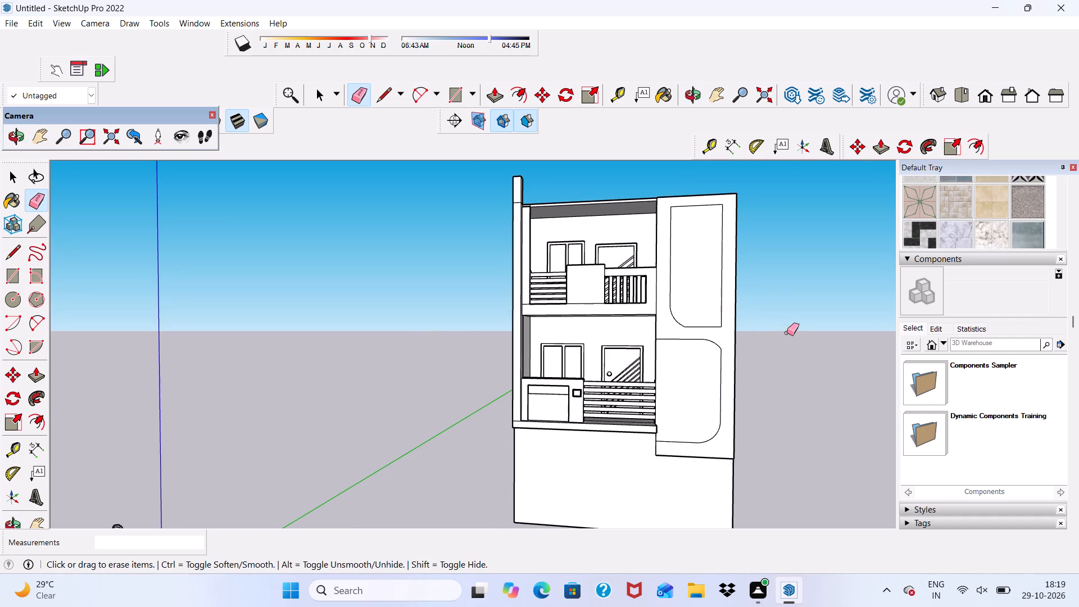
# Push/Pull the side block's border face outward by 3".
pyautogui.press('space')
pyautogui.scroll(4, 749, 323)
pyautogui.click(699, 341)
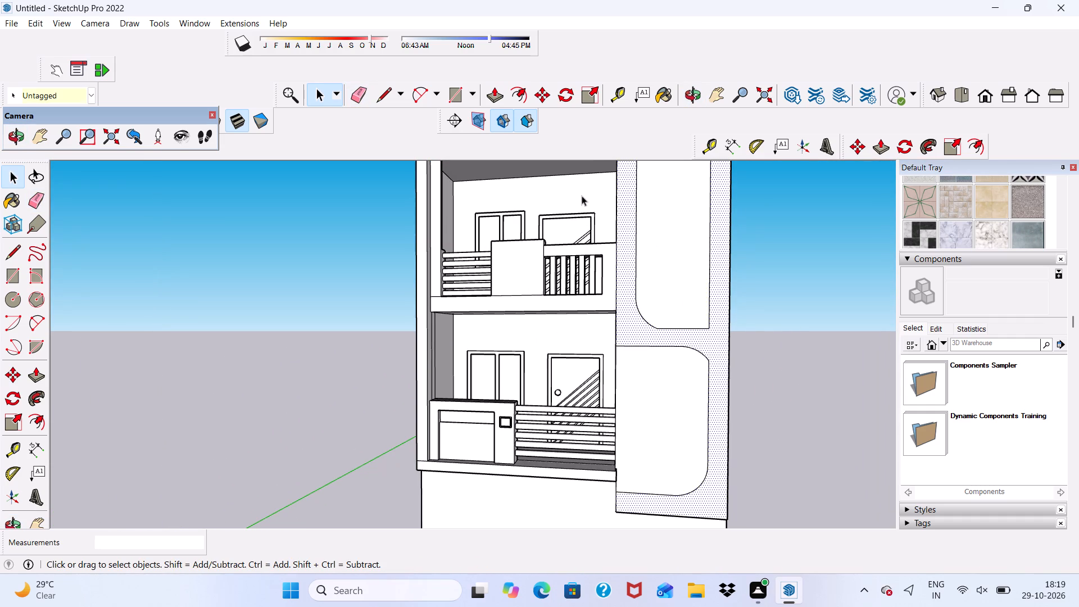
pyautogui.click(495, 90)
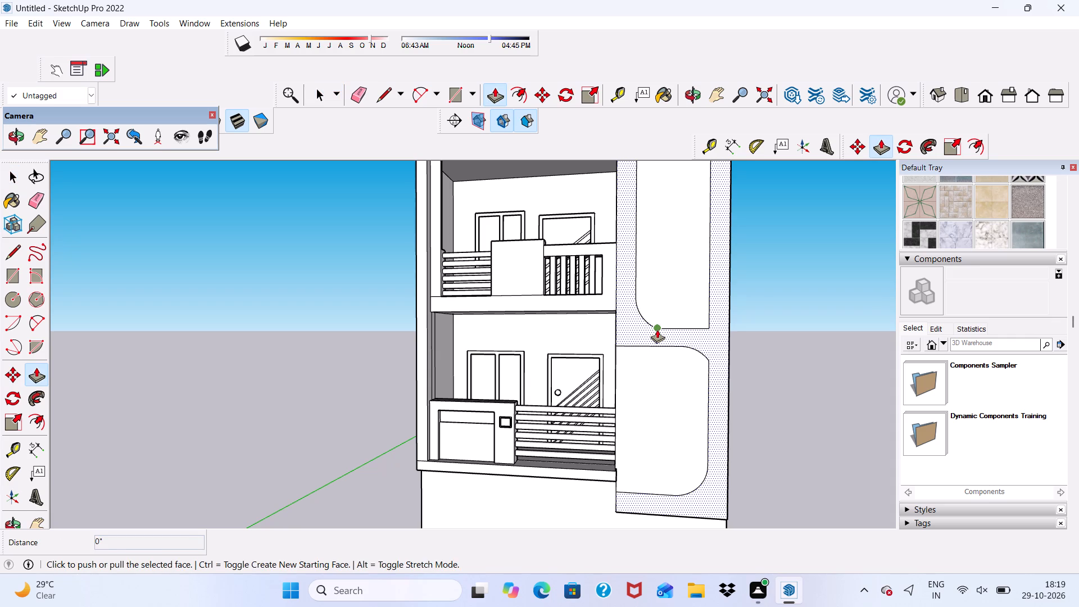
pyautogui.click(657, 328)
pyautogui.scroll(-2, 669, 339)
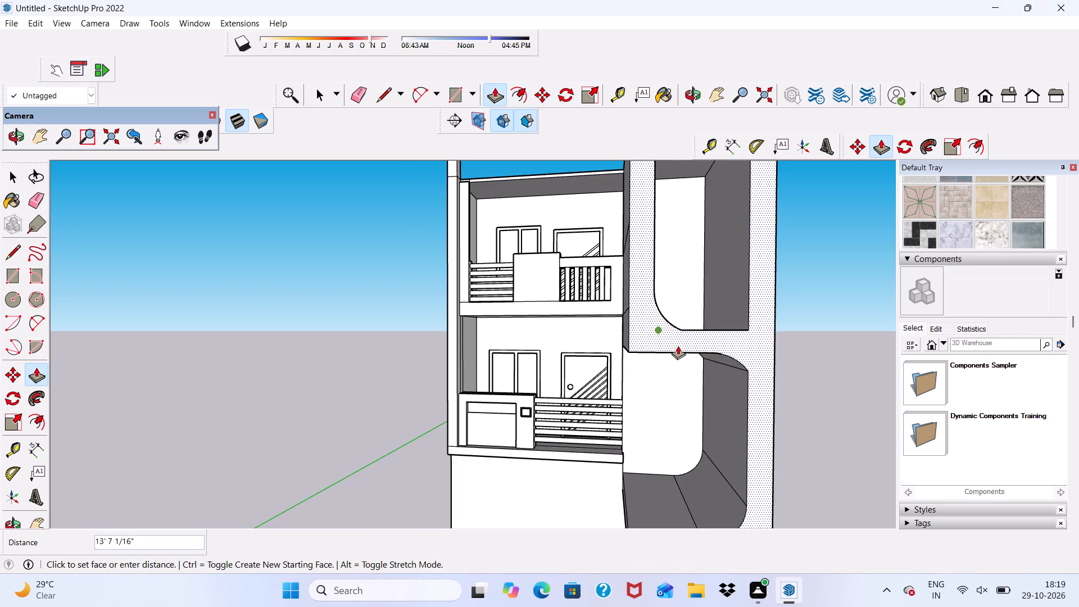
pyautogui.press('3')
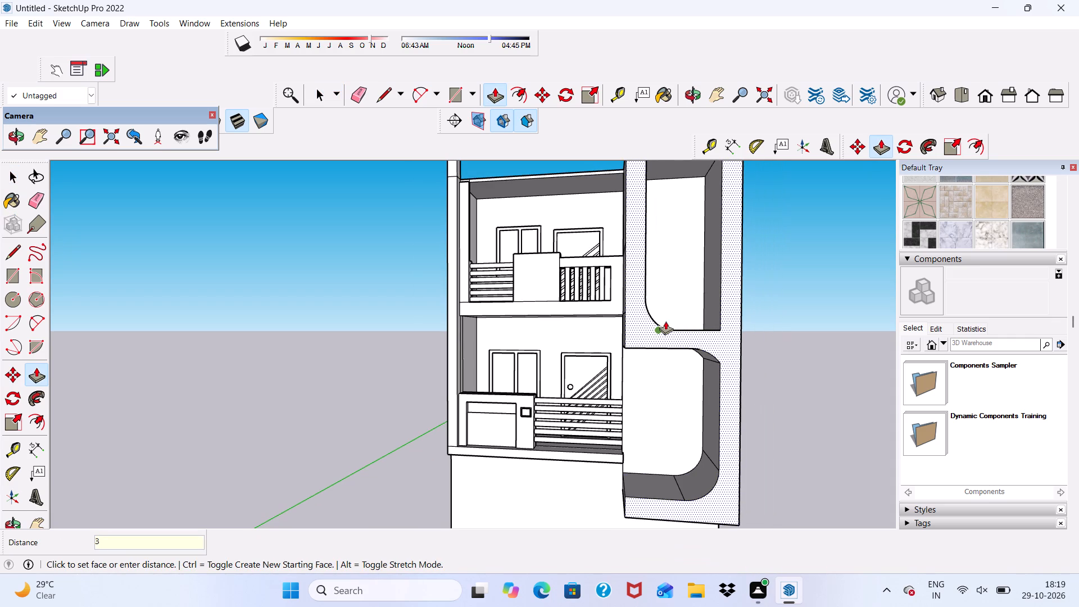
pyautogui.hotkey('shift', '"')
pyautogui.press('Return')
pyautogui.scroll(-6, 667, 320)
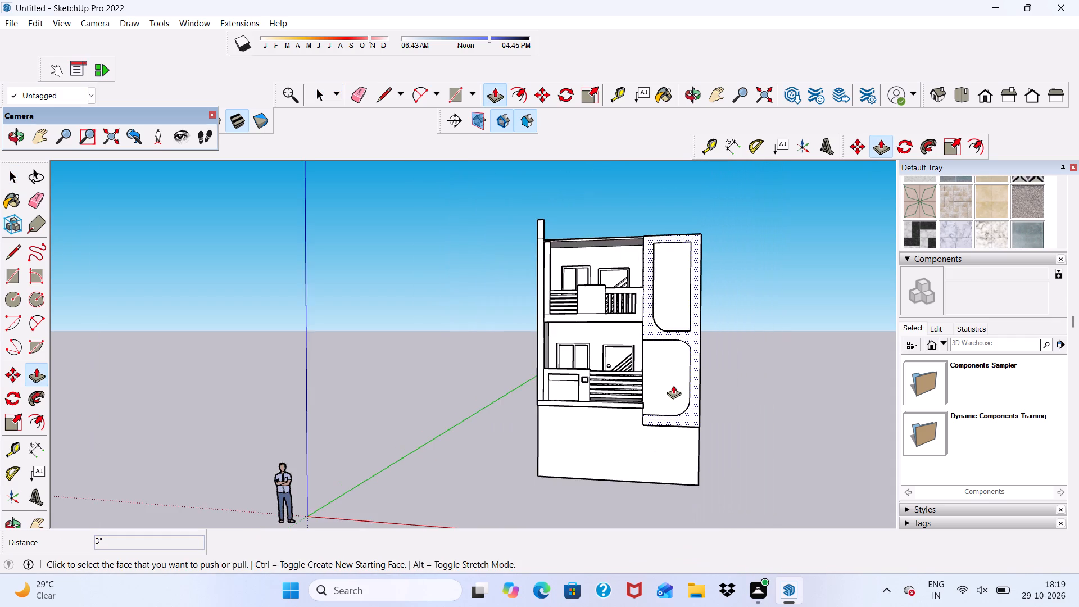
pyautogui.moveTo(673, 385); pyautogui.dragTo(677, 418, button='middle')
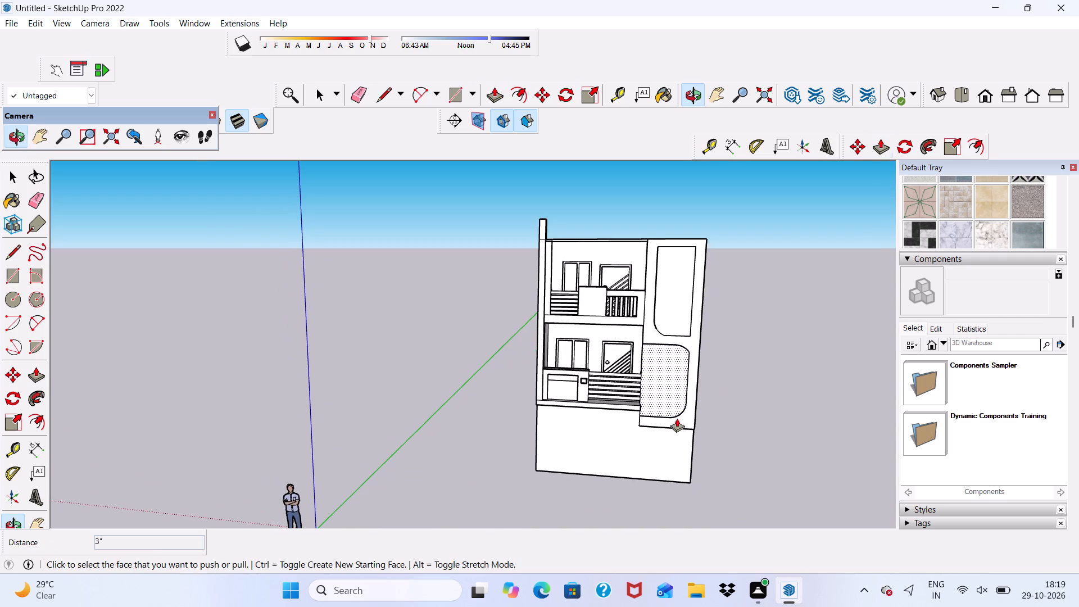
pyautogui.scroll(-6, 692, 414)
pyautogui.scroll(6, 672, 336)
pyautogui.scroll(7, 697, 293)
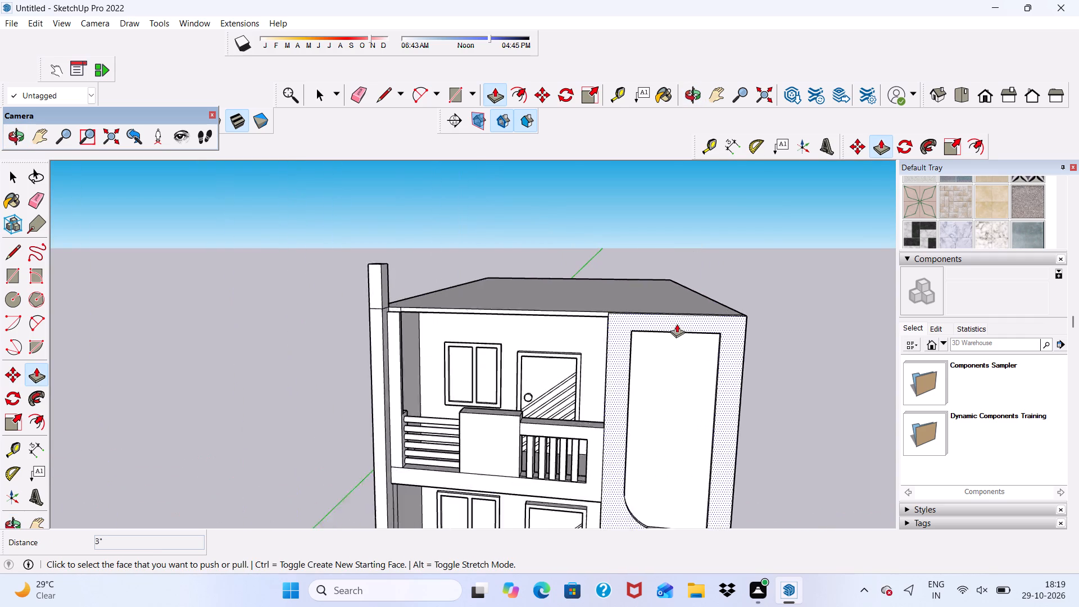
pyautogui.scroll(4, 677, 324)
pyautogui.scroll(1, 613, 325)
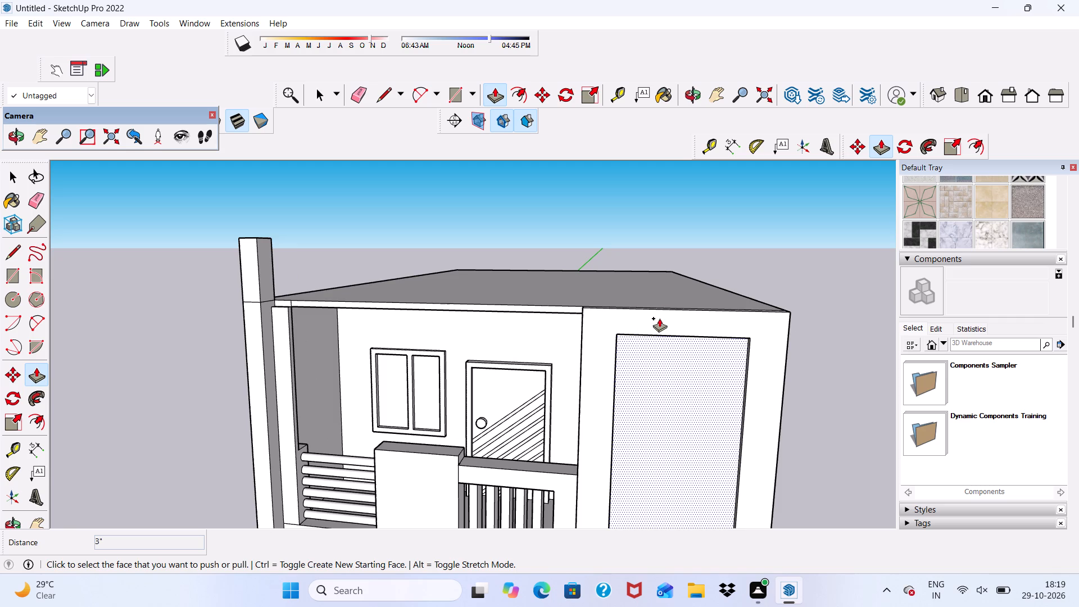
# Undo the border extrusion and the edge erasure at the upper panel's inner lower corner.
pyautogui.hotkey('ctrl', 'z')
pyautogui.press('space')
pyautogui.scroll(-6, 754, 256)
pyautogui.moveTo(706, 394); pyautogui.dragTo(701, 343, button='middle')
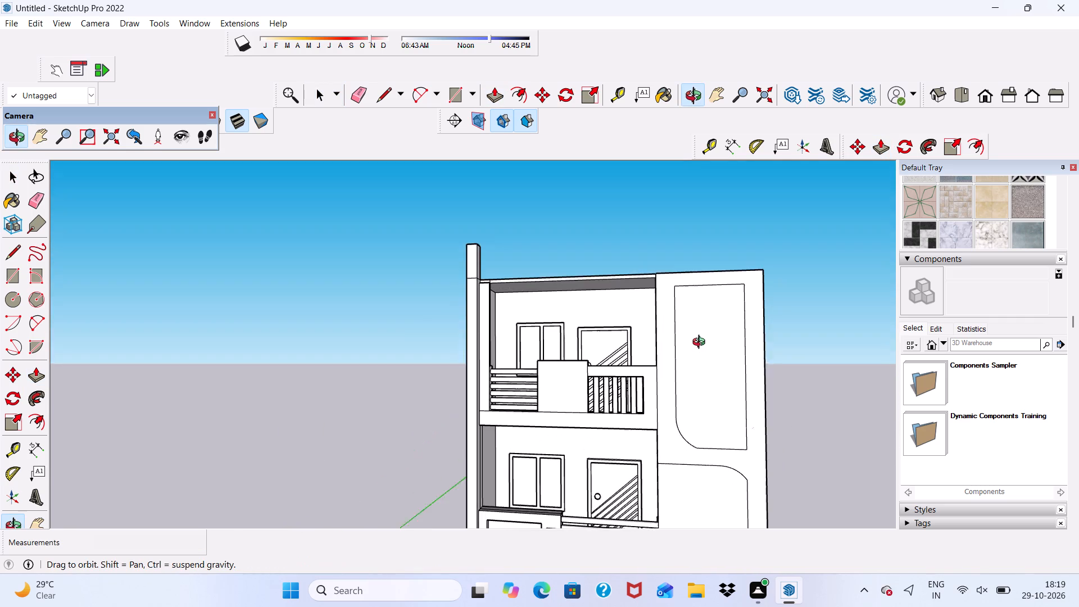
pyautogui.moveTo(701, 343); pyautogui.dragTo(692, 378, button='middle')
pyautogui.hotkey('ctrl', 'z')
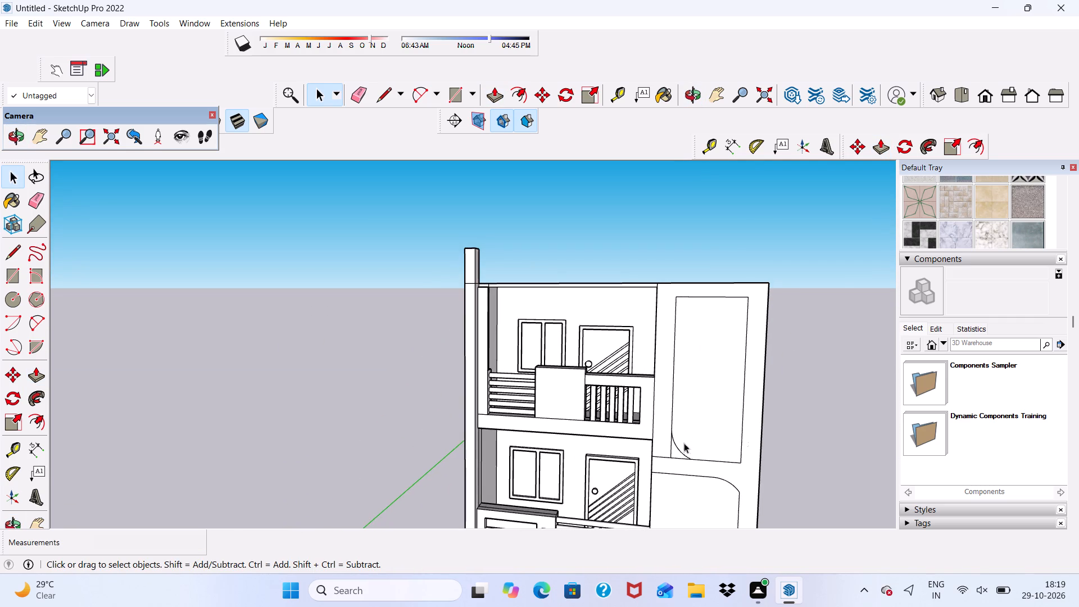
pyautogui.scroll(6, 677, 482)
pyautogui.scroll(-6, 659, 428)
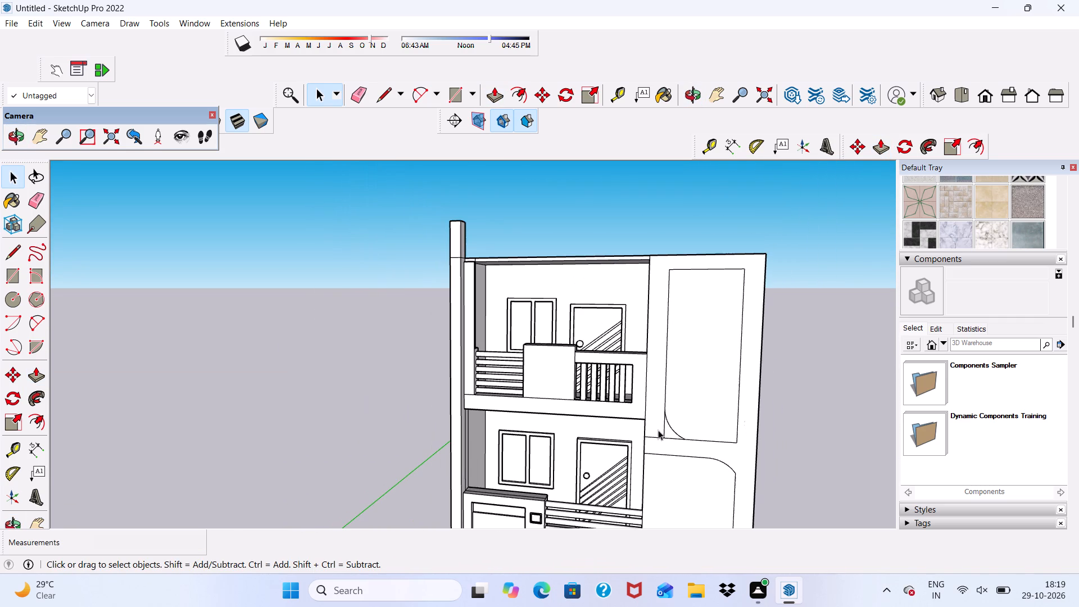
# Draw a 2 Point Arc across the upper panel's inner upper corner, joining its side and top edges.
pyautogui.scroll(6, 688, 256)
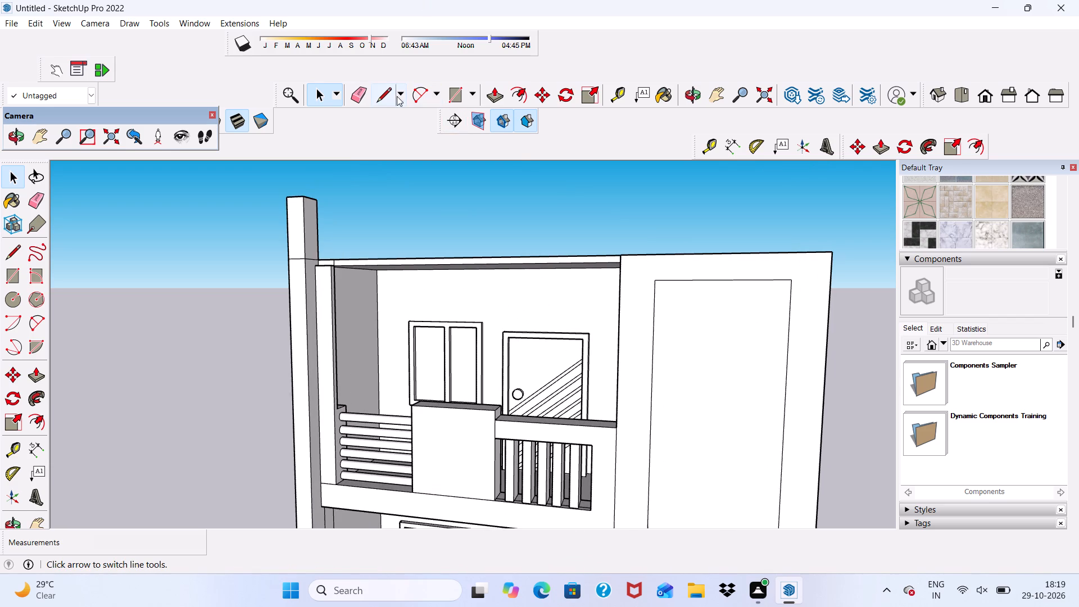
pyautogui.click(415, 90)
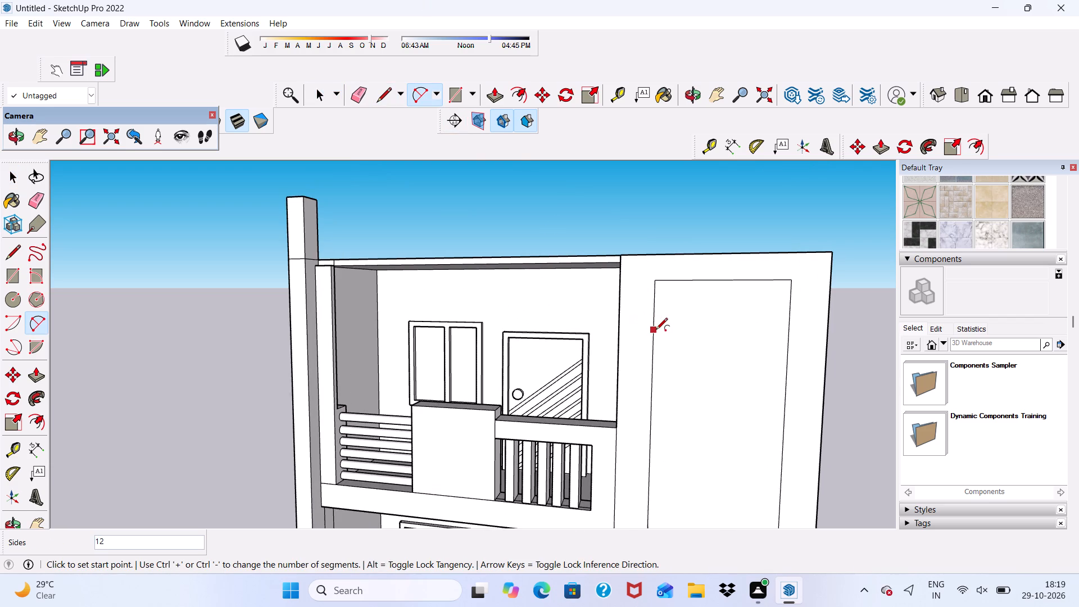
pyautogui.click(656, 330)
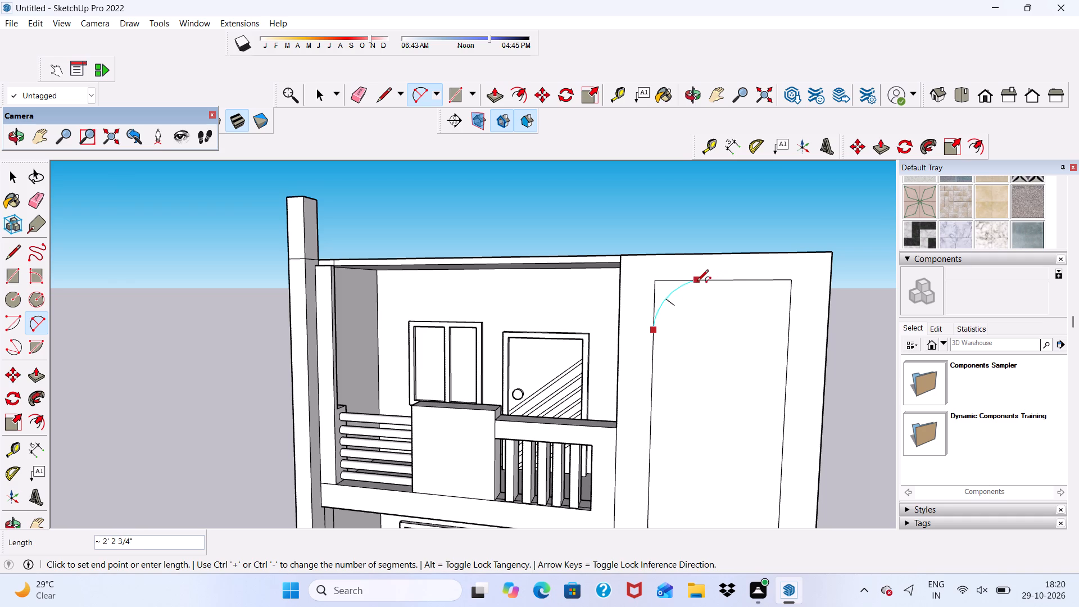
pyautogui.click(702, 283)
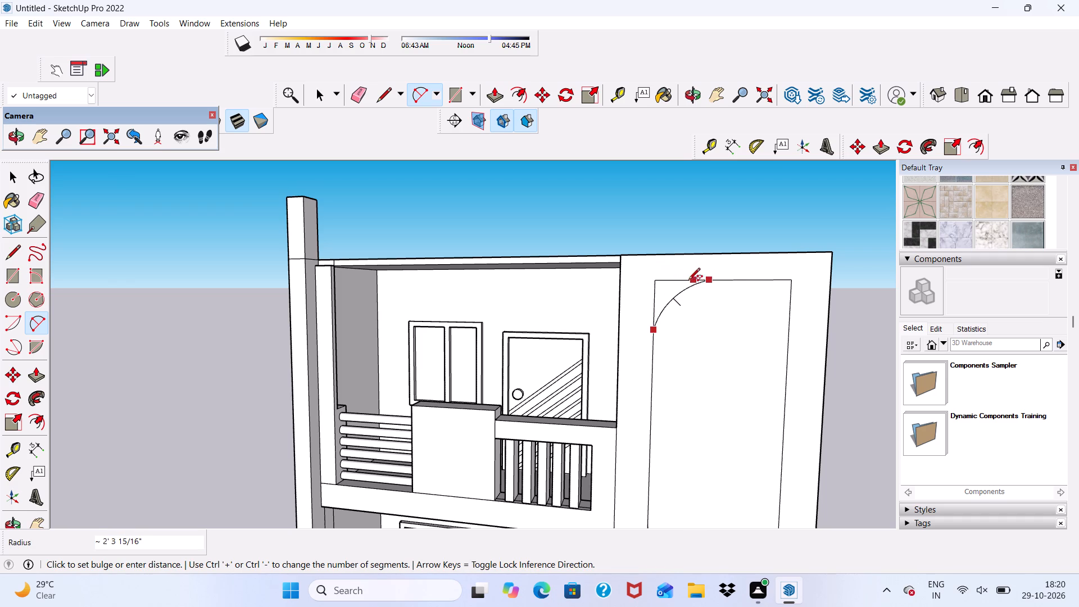
pyautogui.click(683, 280)
pyautogui.press('space')
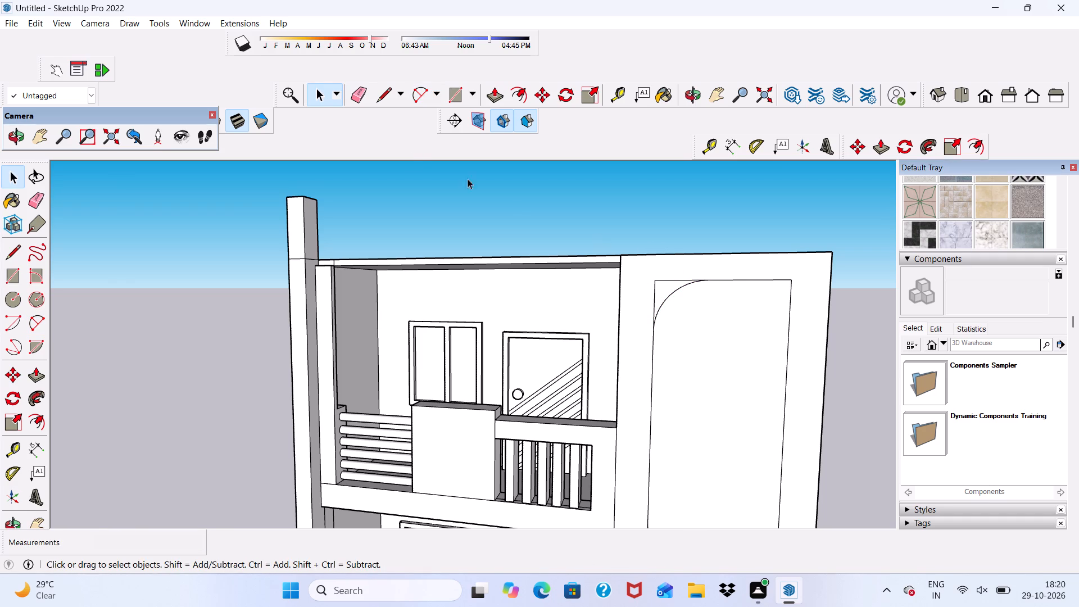
# Erase the square corner edges outside the arc at the upper panel's inner upper corner.
pyautogui.click(359, 90)
pyautogui.scroll(8, 728, 302)
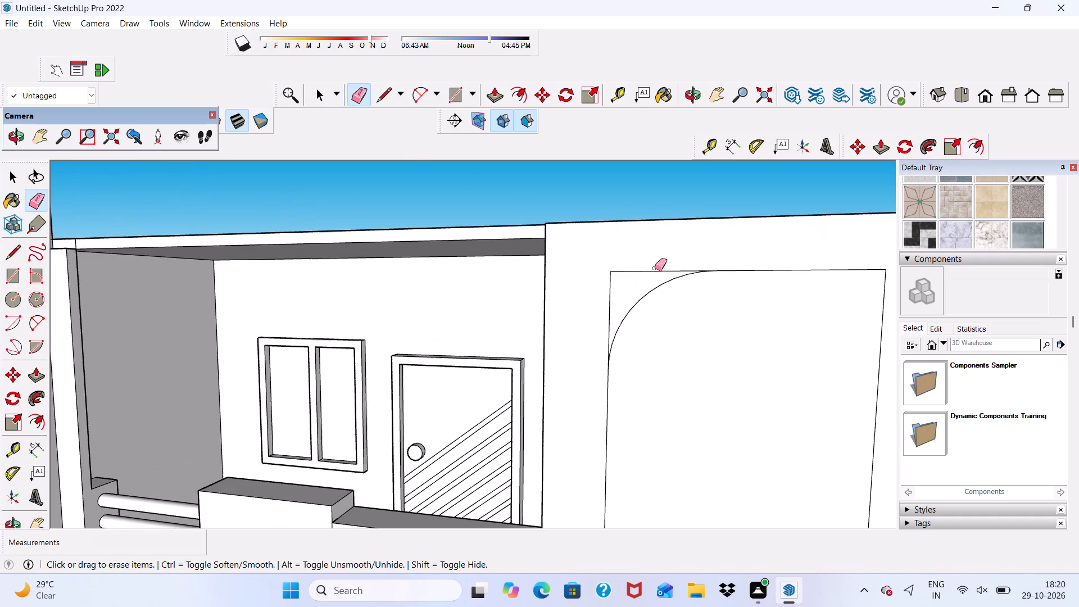
pyautogui.moveTo(651, 269); pyautogui.dragTo(604, 302)
pyautogui.scroll(-12, 537, 255)
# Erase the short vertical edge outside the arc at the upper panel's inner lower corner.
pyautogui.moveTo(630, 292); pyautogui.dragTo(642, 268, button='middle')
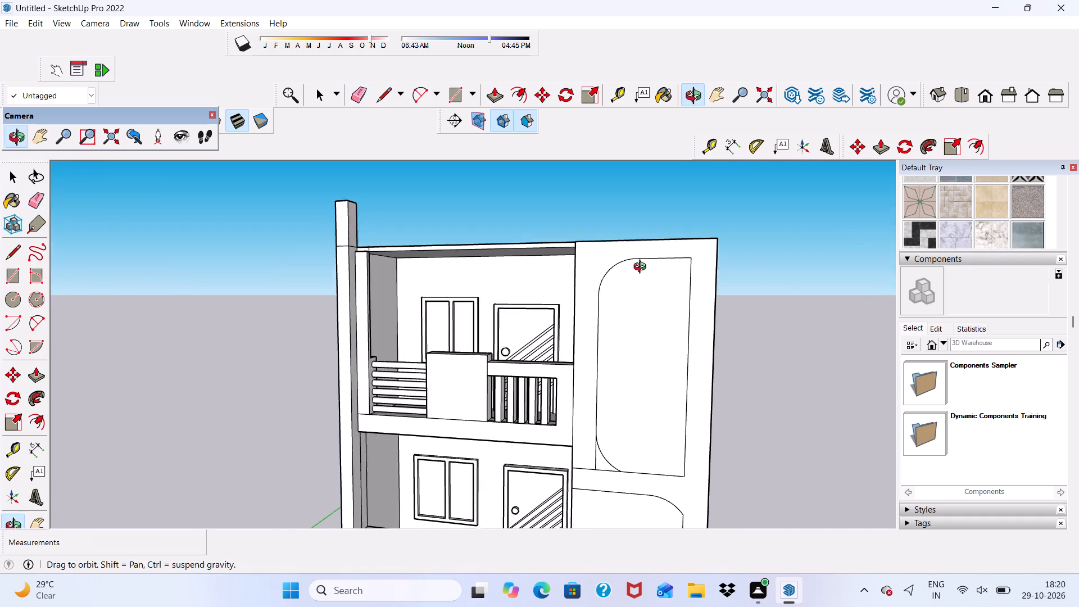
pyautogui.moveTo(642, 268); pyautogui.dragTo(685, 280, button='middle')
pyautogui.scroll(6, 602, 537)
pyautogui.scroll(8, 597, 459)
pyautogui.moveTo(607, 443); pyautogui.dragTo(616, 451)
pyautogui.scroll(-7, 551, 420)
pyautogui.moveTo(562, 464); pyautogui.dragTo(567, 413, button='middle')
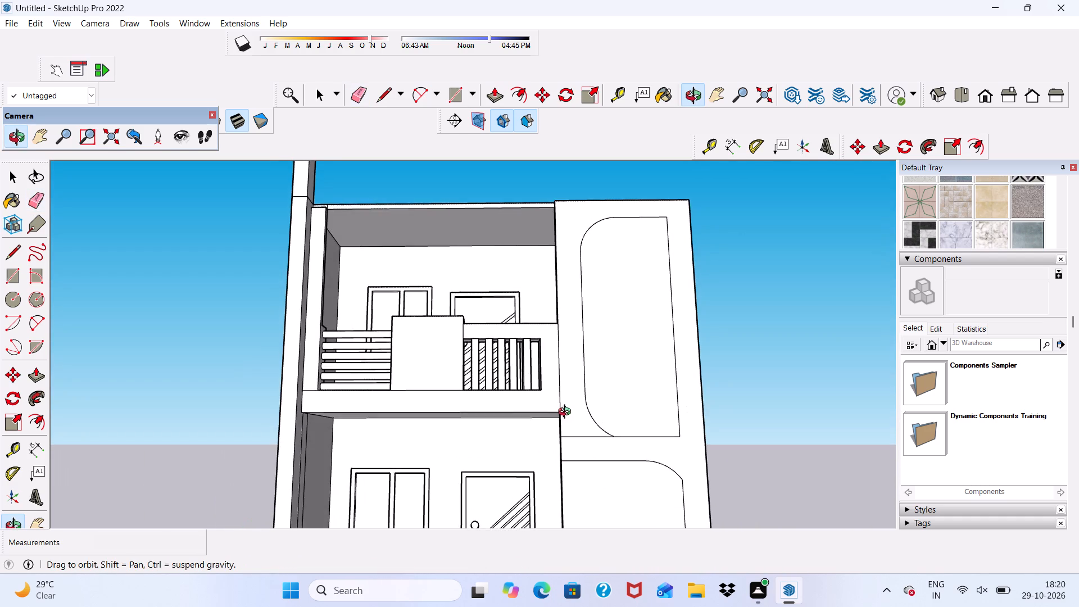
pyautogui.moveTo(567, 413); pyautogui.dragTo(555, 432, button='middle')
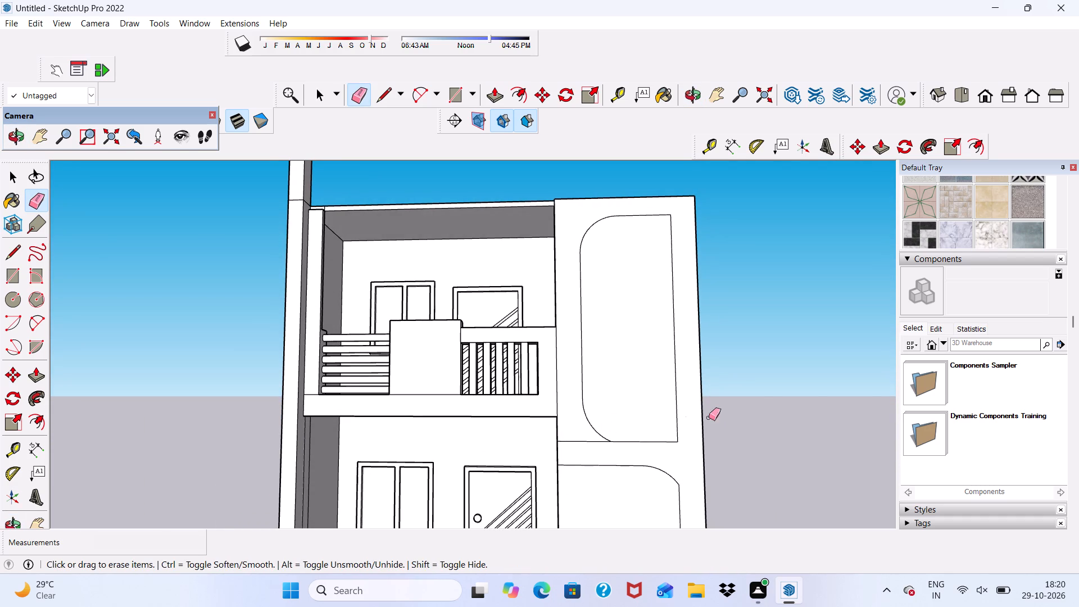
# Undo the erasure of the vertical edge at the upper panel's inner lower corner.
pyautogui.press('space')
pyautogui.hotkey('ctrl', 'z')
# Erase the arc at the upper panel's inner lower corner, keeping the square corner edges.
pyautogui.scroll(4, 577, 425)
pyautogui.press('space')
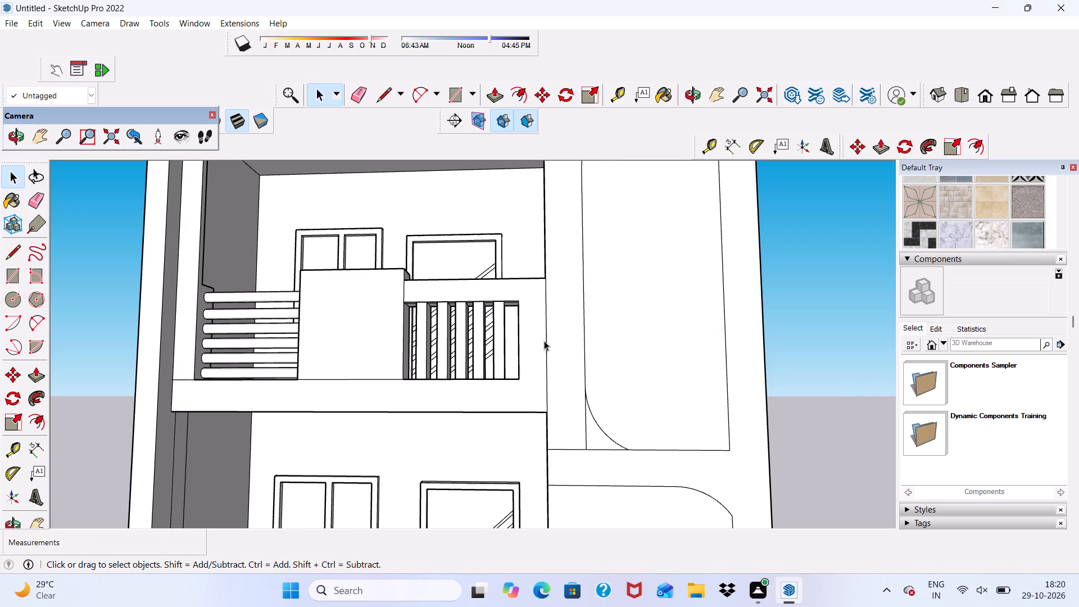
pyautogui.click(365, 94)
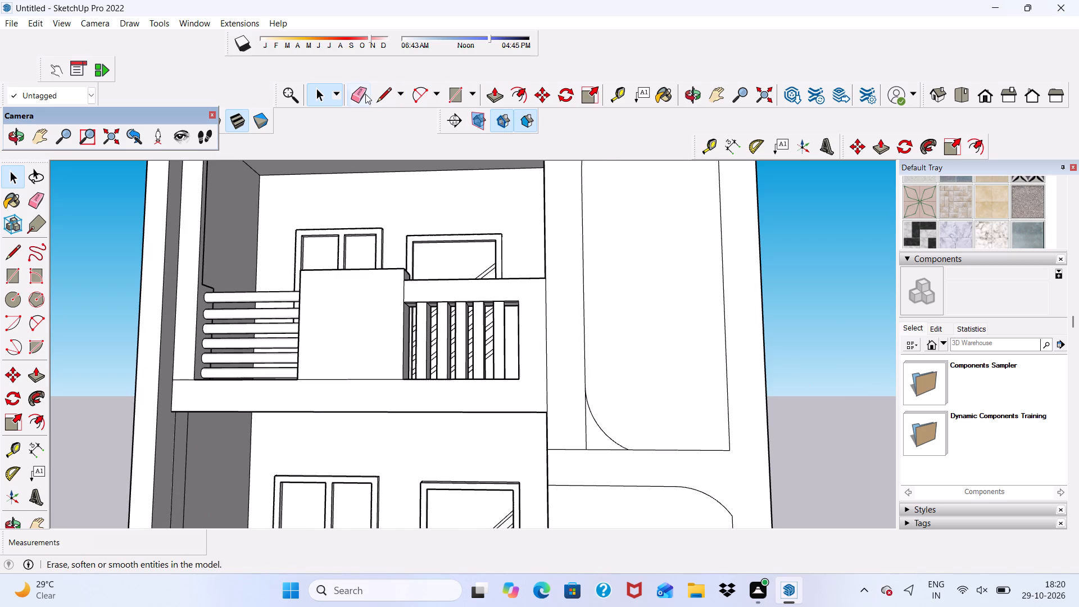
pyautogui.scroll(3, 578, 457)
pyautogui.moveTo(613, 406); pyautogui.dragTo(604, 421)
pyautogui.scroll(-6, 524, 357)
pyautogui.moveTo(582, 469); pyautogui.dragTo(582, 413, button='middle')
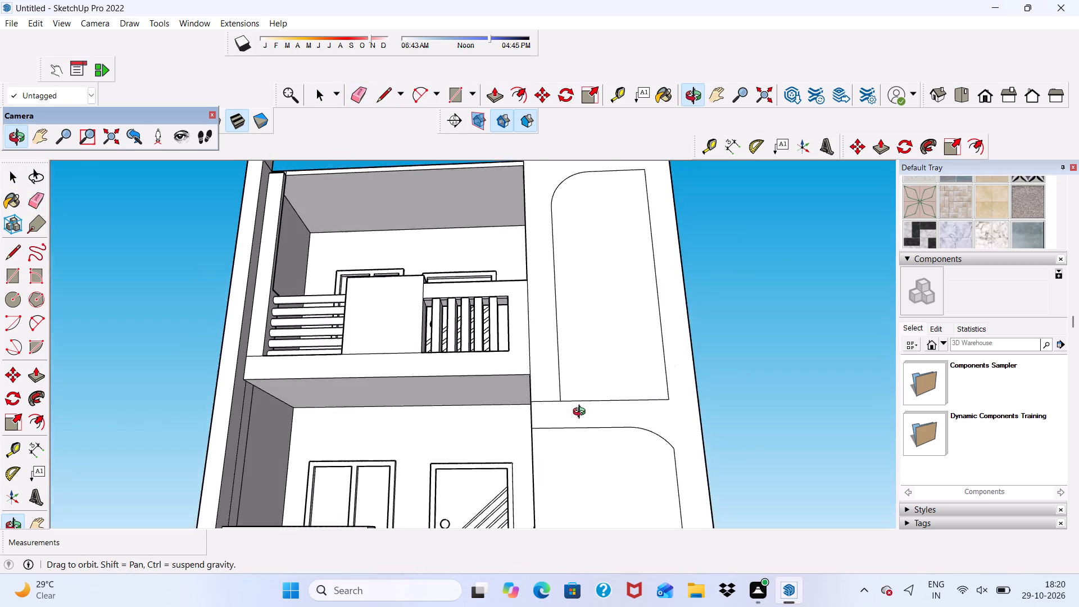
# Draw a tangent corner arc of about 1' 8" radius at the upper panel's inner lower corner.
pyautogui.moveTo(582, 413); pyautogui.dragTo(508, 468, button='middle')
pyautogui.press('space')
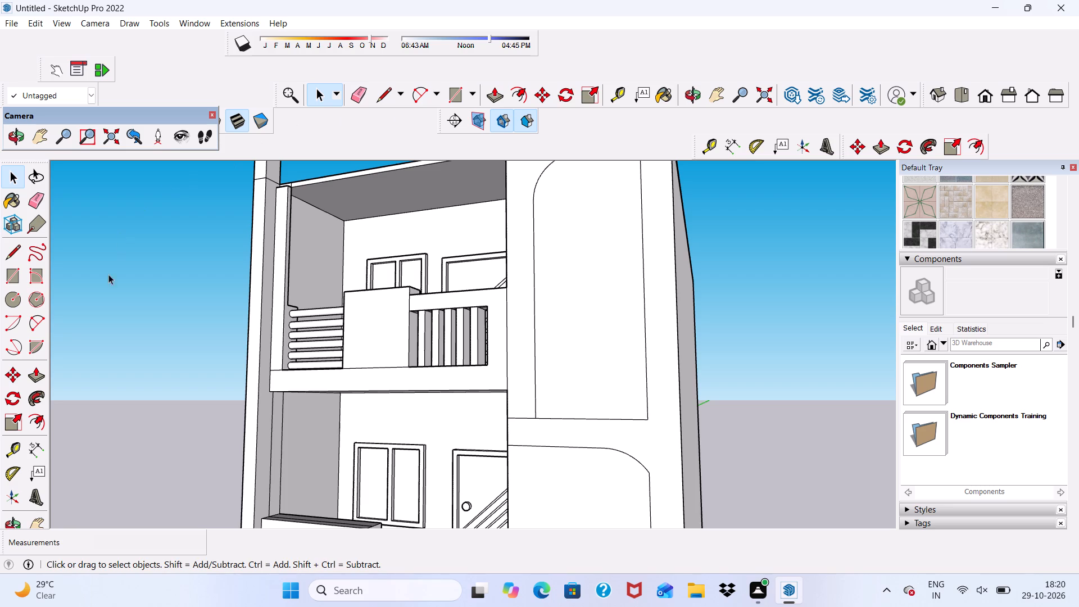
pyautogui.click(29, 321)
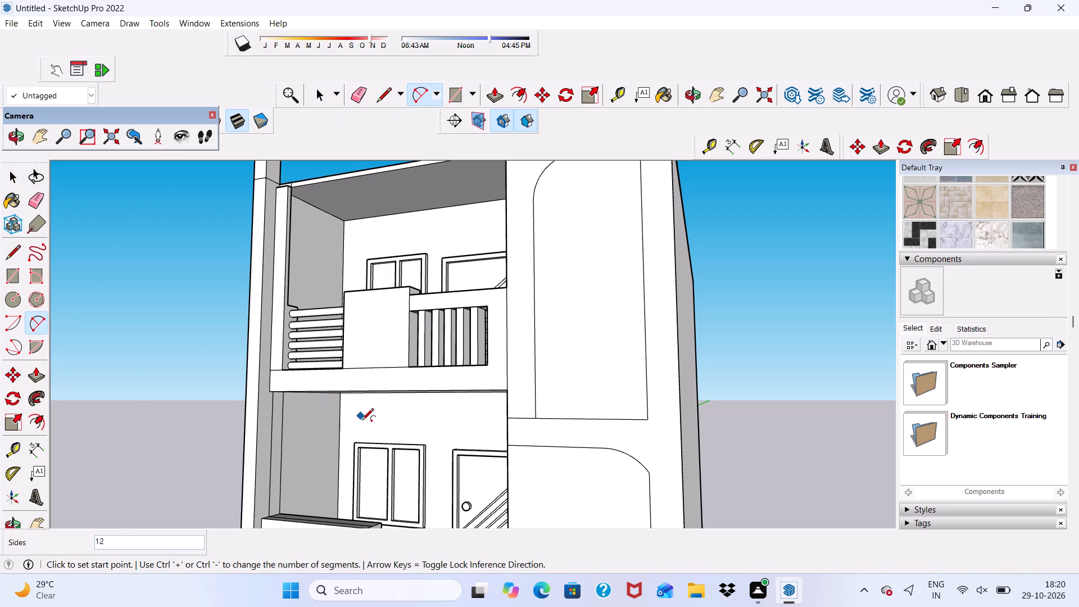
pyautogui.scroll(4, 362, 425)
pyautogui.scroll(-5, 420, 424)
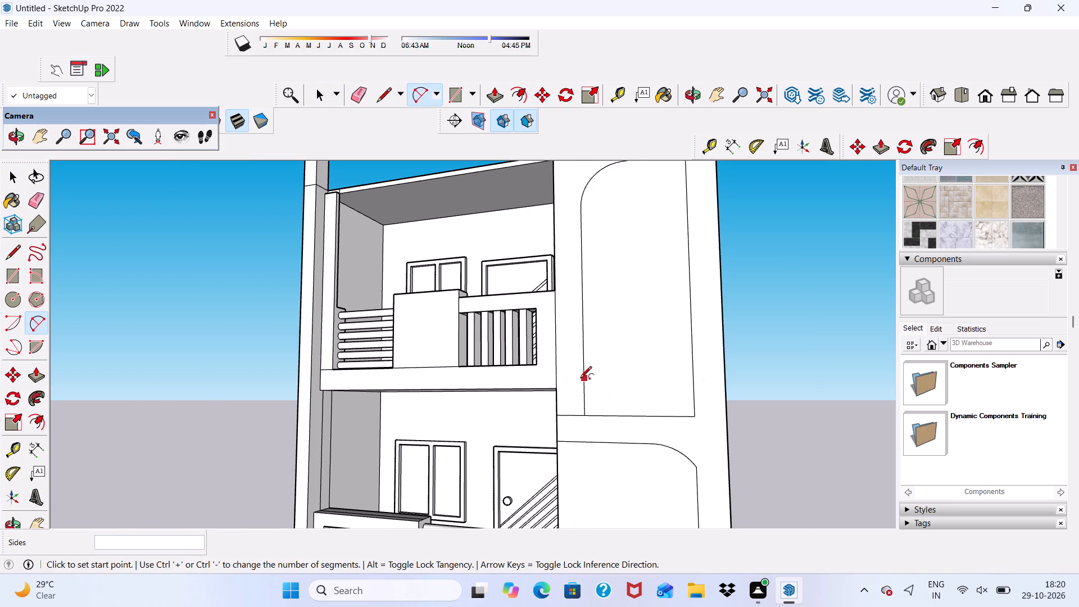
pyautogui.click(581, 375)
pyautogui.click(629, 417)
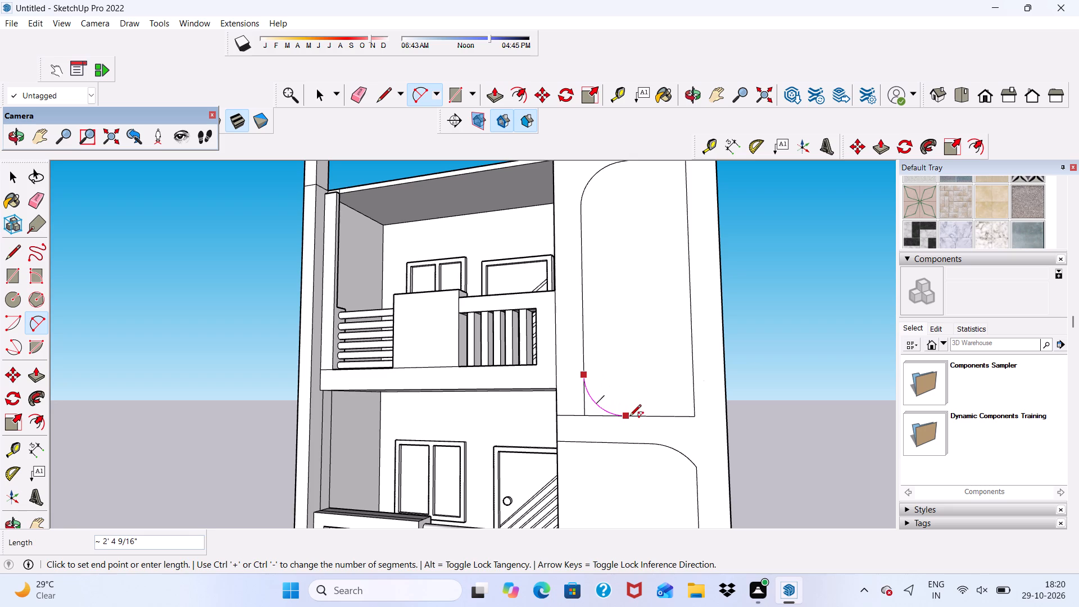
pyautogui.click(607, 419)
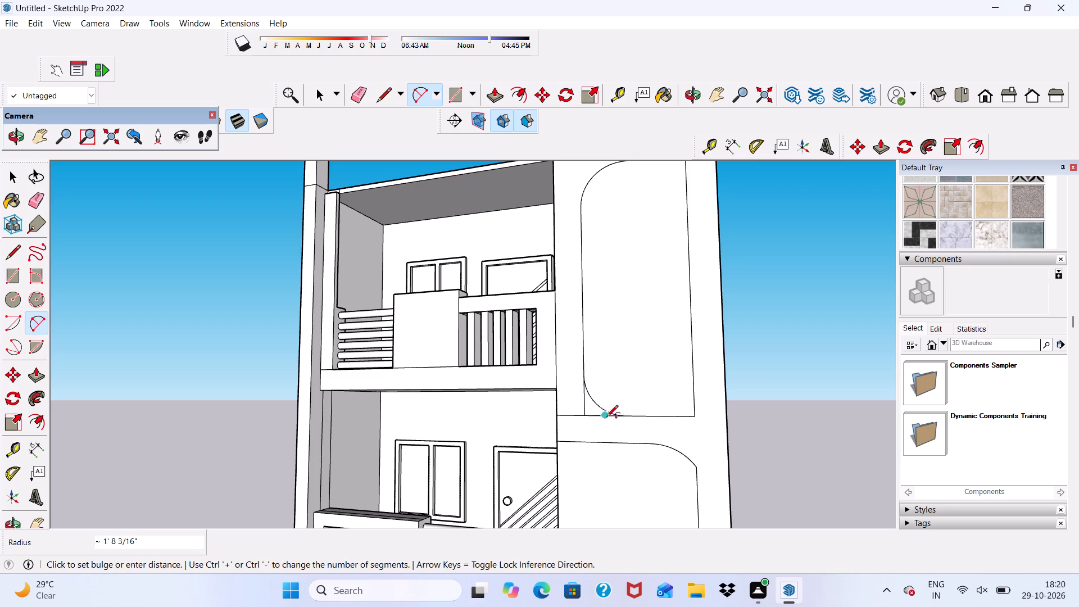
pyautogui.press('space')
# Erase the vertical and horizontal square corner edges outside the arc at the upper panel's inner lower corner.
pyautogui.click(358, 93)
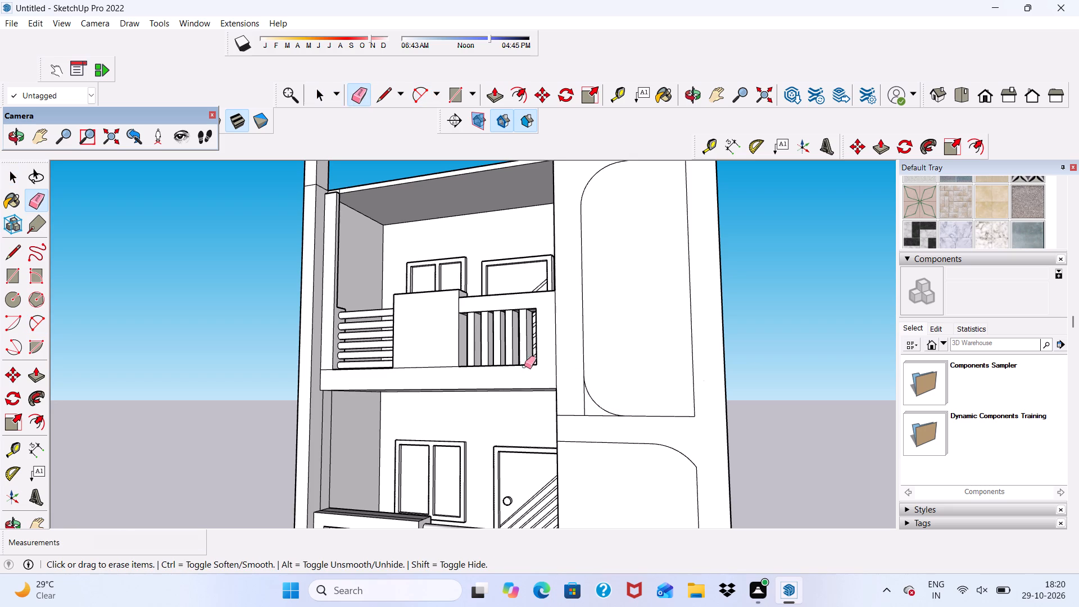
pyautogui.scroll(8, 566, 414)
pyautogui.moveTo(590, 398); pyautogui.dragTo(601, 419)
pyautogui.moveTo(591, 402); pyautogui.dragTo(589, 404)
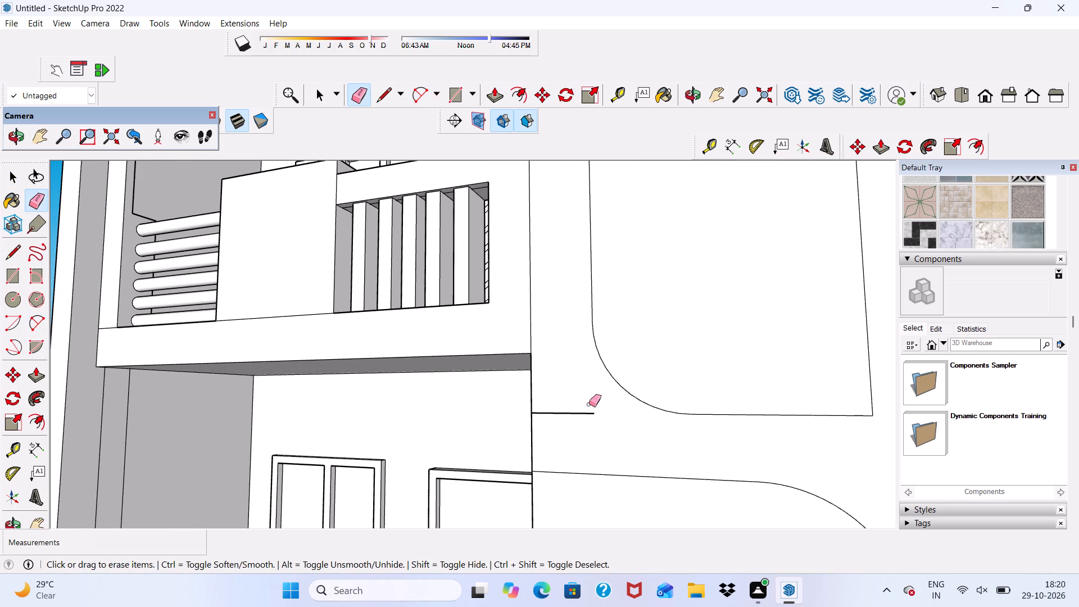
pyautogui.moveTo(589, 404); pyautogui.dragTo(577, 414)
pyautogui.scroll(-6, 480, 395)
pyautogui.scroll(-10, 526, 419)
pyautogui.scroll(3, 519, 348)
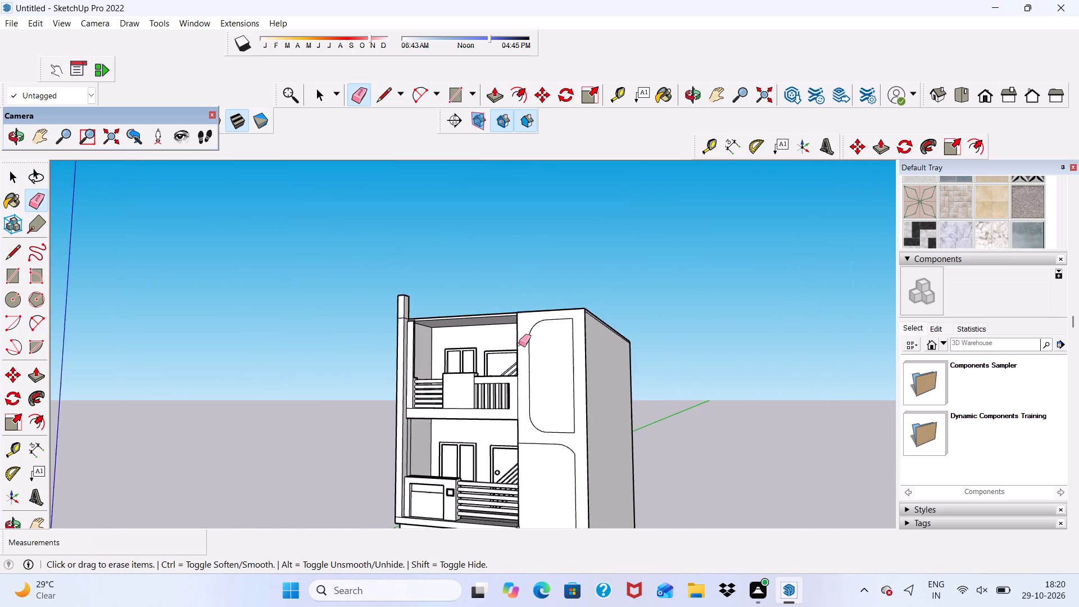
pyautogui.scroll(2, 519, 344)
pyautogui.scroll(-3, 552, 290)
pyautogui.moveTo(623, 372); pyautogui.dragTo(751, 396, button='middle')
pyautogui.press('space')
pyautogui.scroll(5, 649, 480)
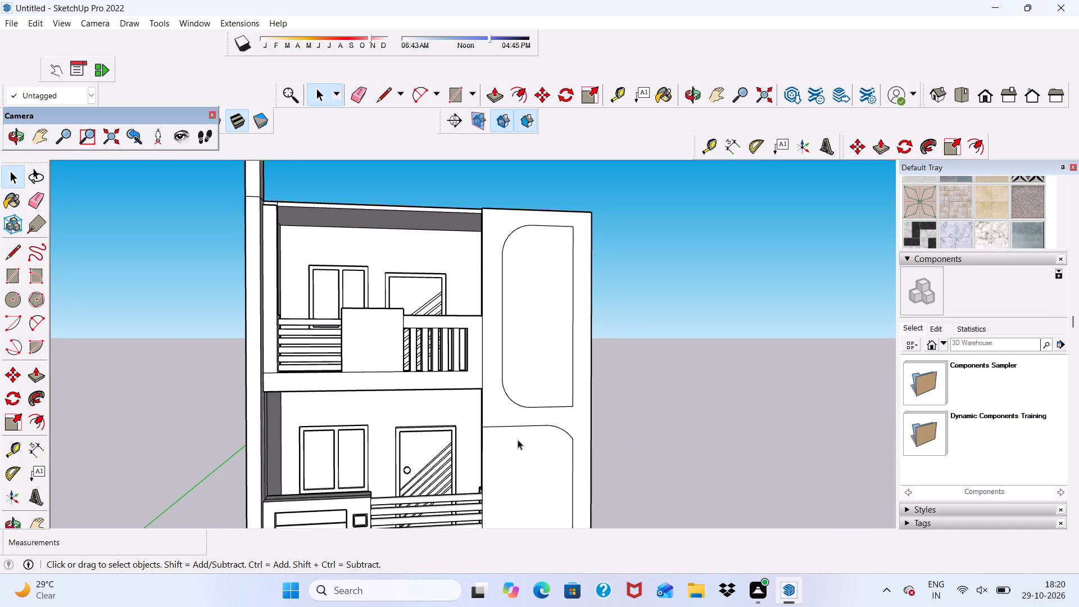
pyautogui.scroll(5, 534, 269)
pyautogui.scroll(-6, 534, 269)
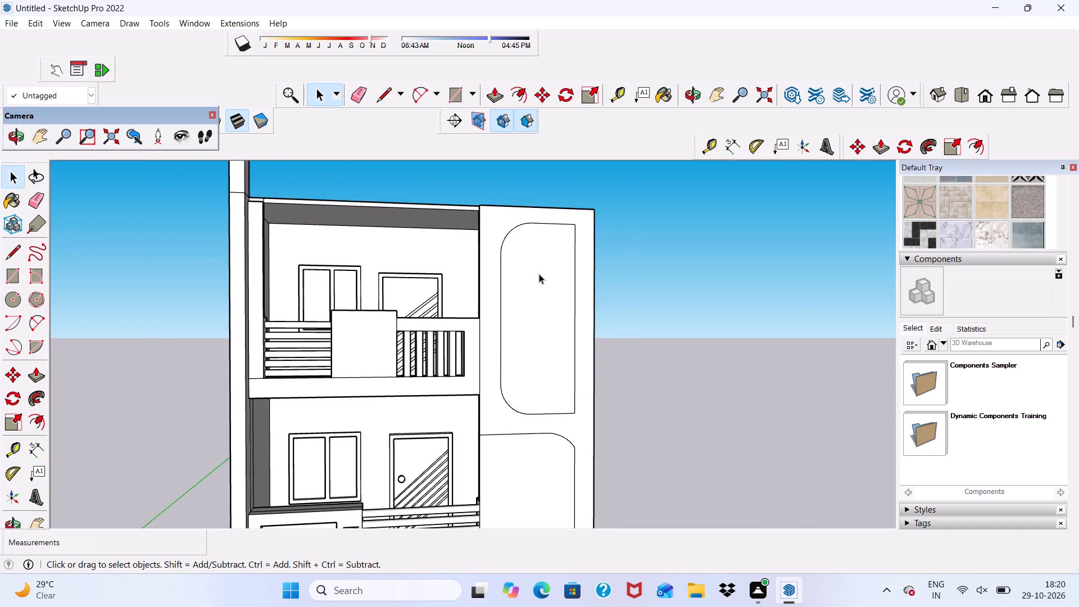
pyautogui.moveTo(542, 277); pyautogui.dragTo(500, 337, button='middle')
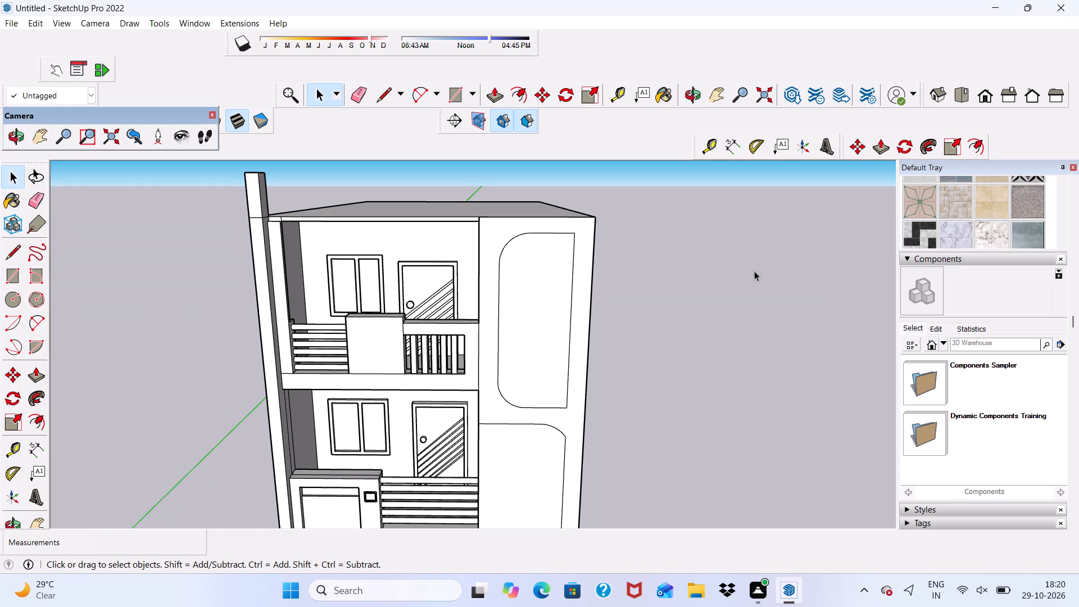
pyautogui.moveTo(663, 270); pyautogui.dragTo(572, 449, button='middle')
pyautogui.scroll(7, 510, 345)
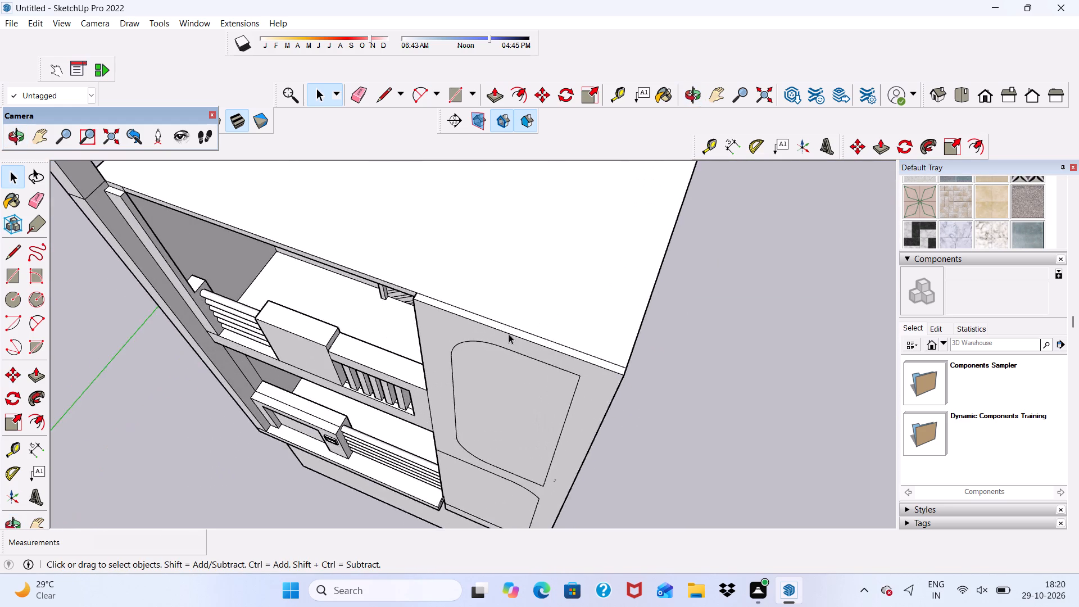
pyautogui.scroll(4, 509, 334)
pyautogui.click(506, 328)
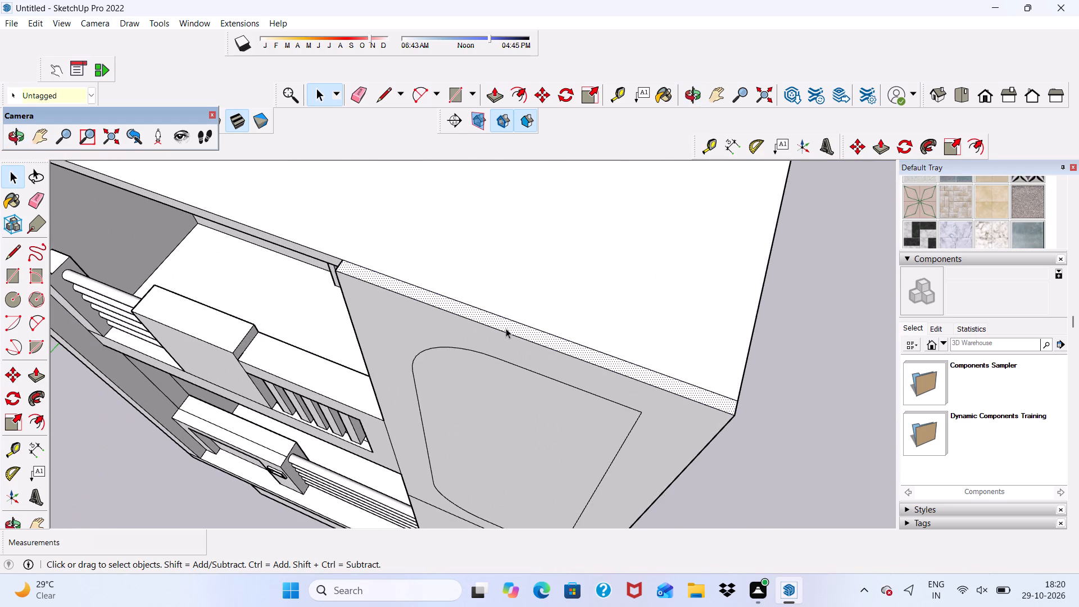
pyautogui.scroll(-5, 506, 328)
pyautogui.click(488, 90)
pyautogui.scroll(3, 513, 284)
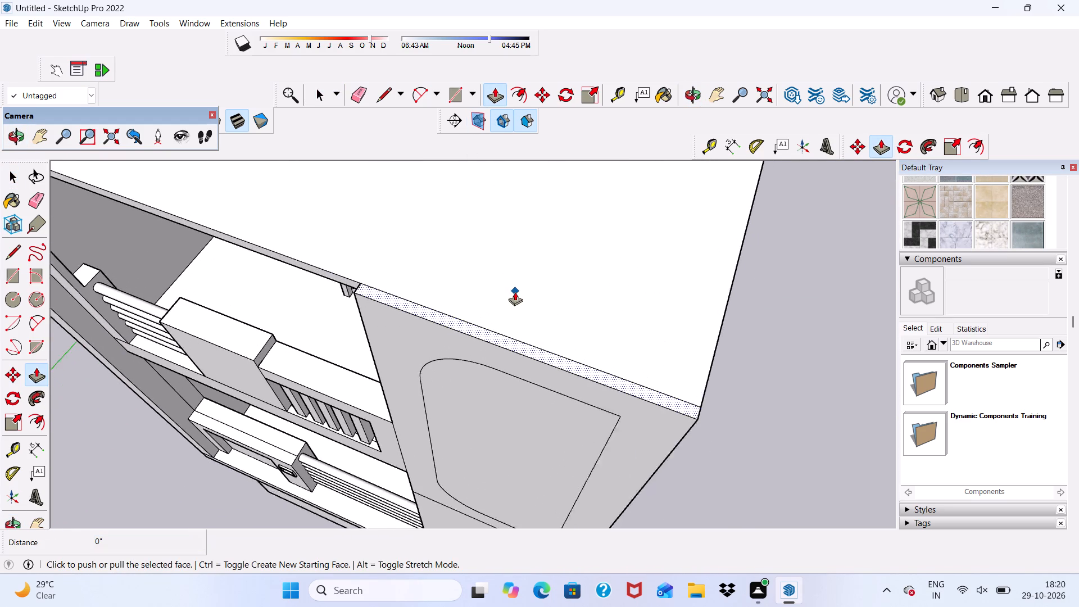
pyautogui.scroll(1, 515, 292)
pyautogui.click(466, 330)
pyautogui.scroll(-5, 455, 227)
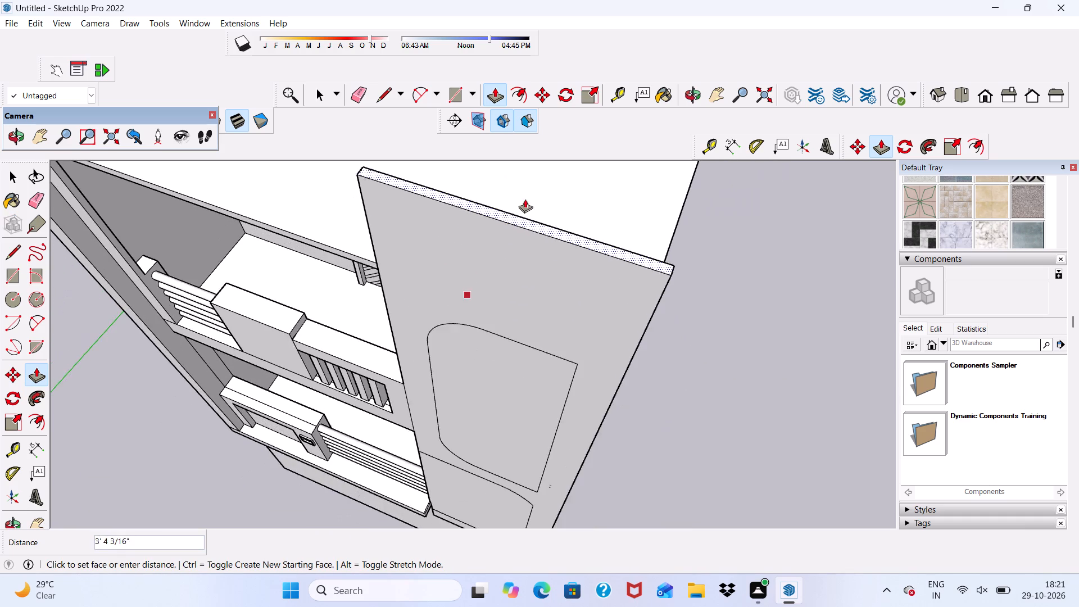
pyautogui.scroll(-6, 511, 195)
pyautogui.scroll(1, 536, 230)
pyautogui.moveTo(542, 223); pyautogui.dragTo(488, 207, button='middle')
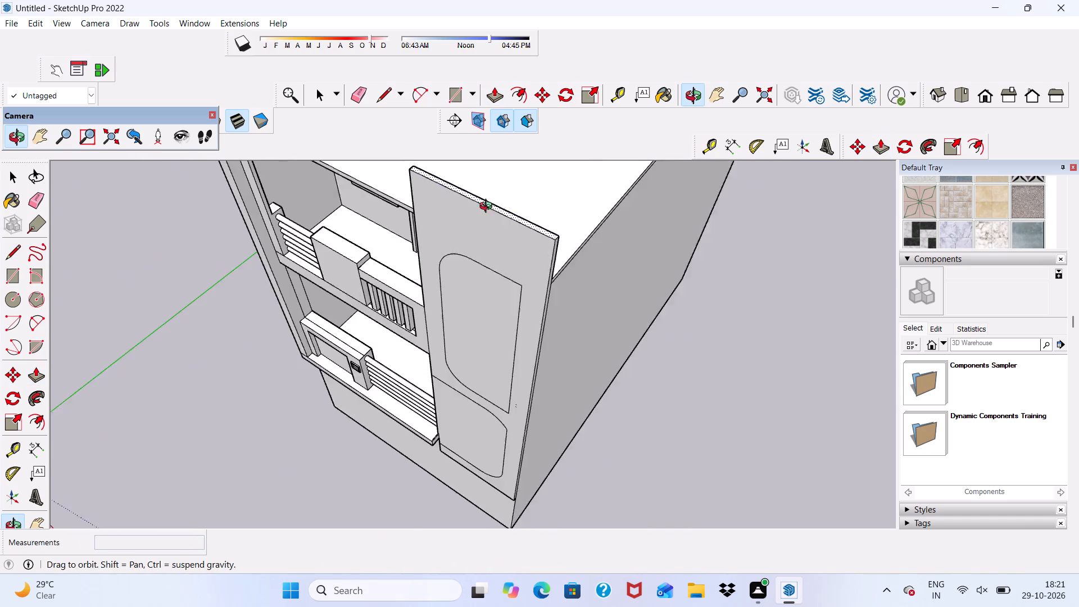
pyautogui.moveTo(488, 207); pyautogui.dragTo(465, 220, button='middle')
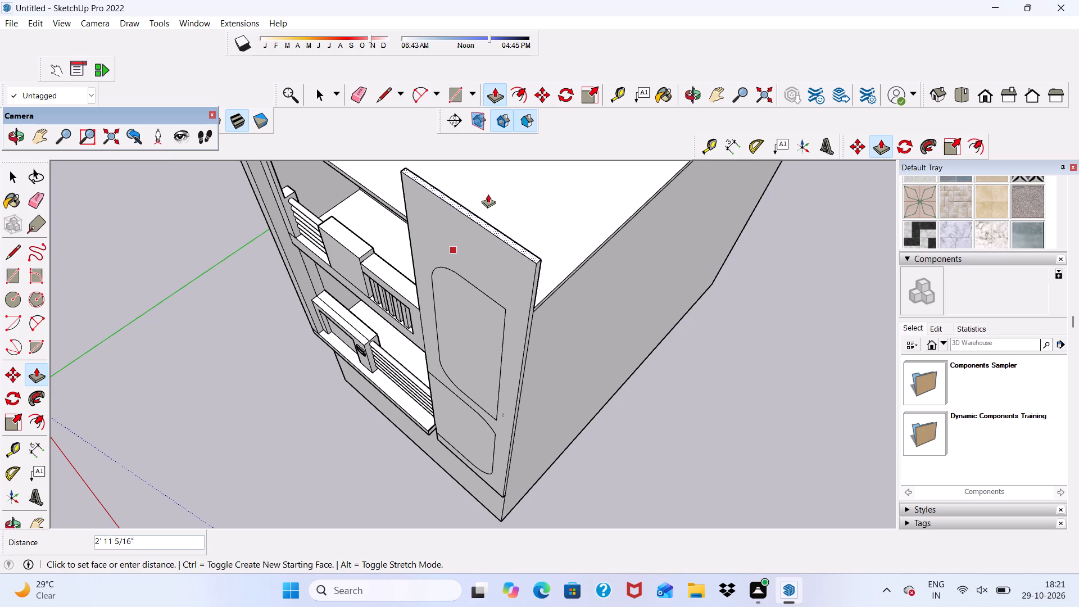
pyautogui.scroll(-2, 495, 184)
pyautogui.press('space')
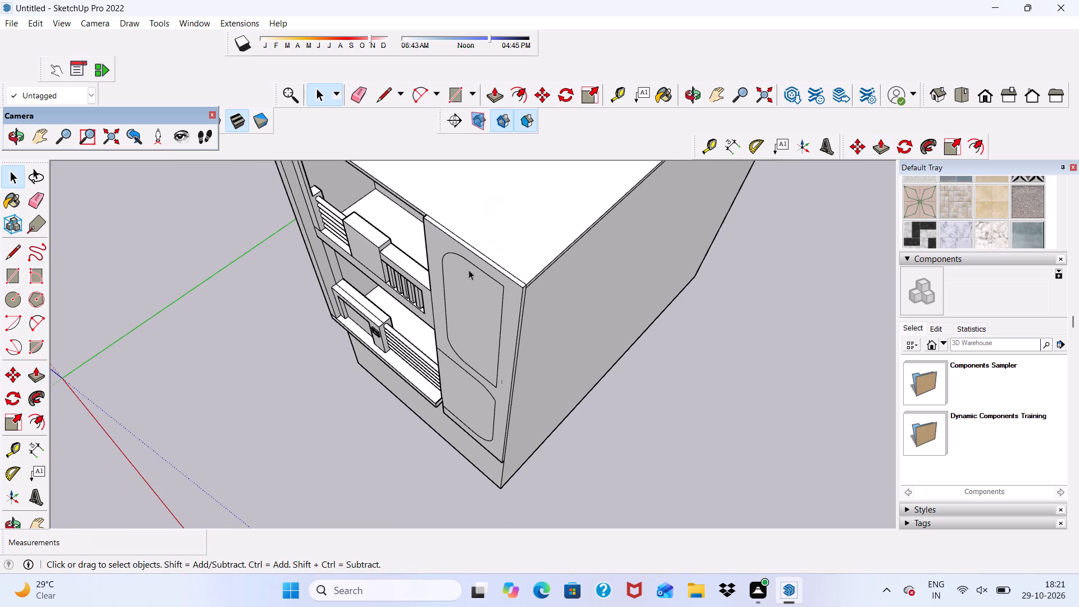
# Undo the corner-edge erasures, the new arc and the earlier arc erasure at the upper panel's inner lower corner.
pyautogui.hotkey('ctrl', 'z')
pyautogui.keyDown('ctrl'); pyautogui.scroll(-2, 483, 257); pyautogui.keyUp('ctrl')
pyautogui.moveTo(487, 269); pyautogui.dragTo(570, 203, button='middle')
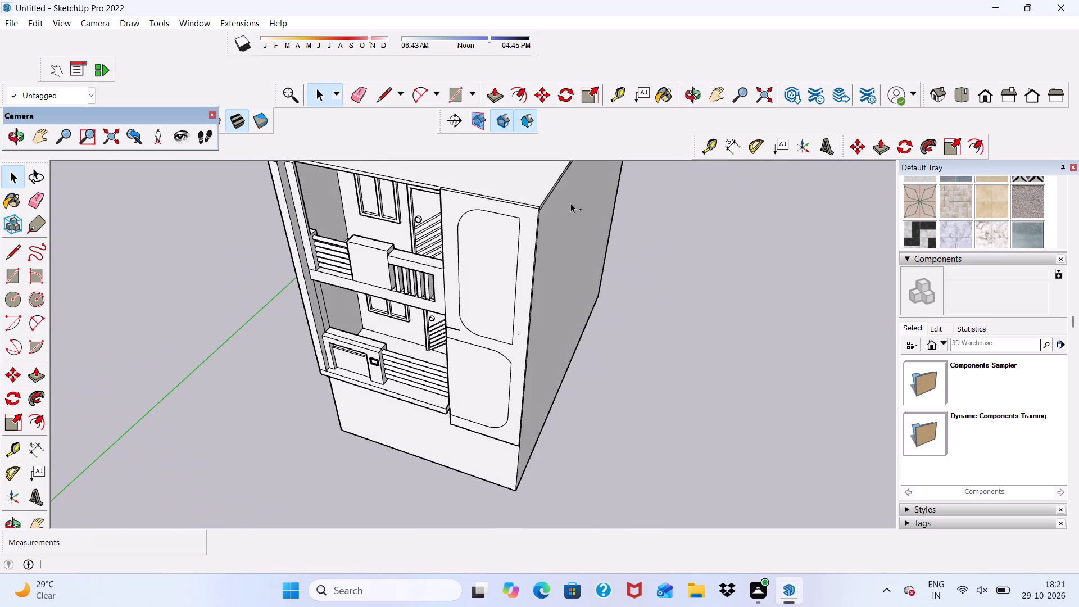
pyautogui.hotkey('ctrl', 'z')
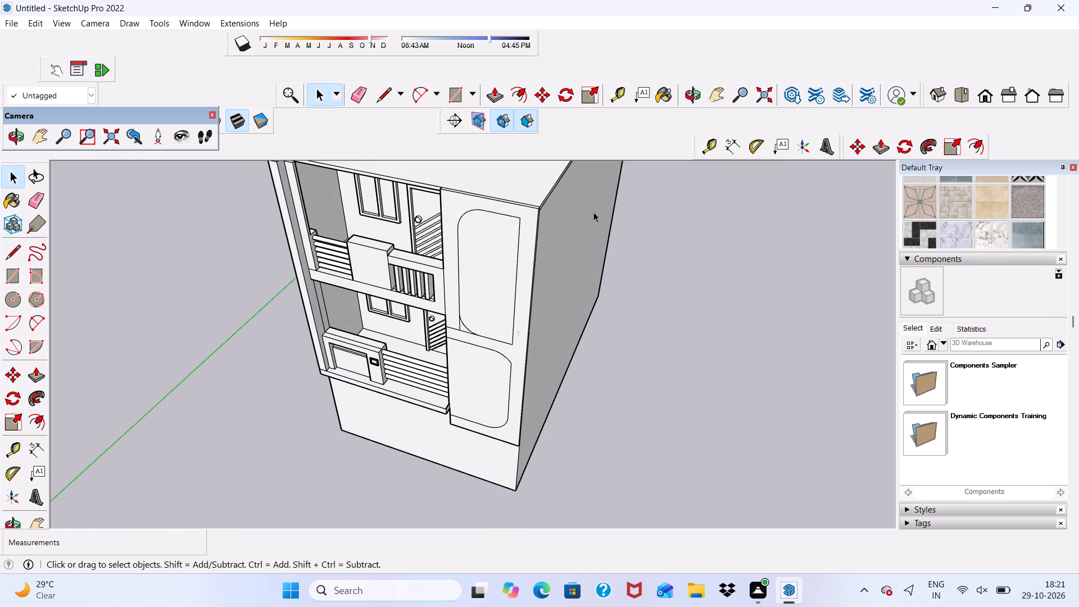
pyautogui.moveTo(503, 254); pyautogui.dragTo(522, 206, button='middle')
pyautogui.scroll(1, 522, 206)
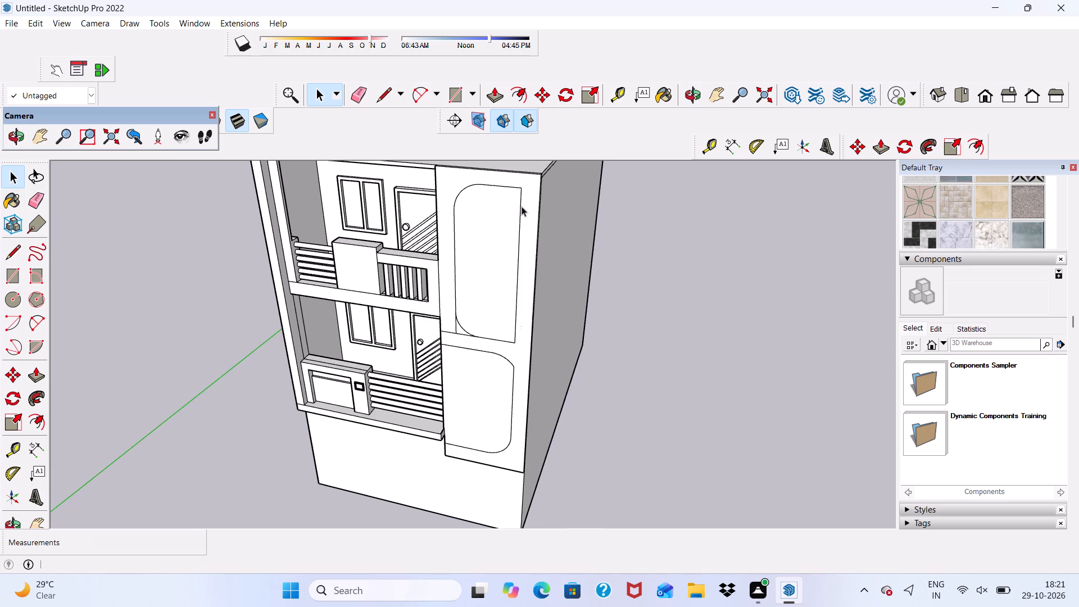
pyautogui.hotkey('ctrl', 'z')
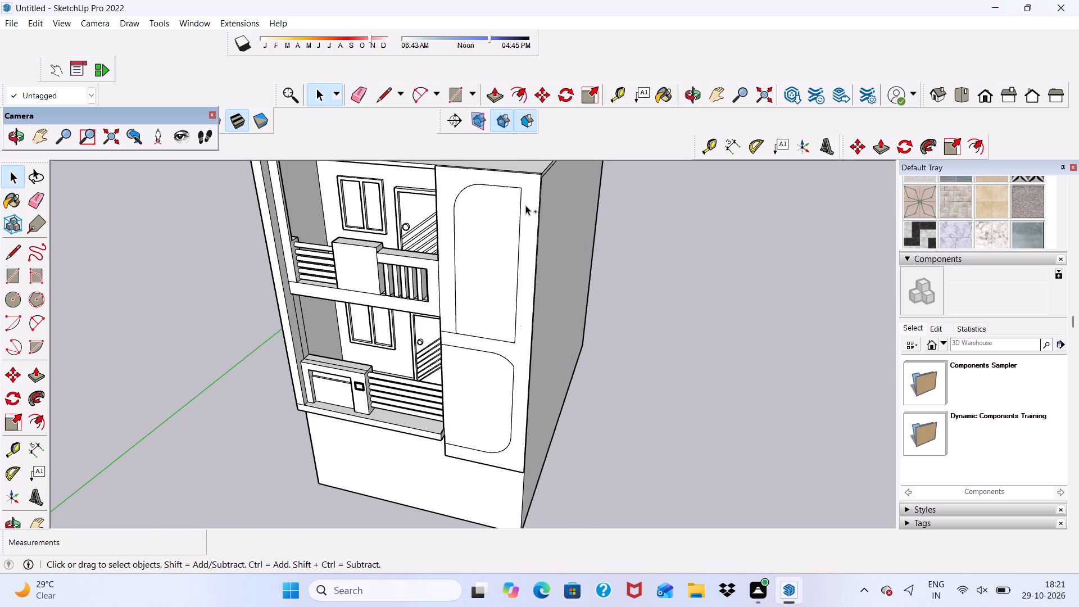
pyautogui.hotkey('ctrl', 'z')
# Push/Pull the narrow top face of the side block's front border upward by 5'.
pyautogui.scroll(-1, 505, 224)
pyautogui.moveTo(480, 157); pyautogui.dragTo(498, 135, button='middle')
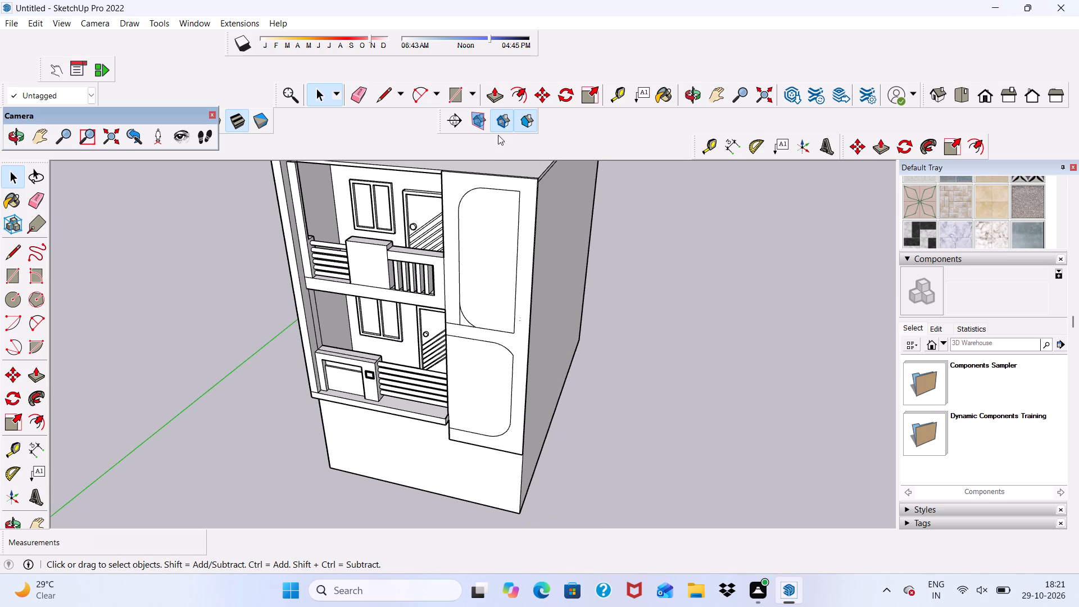
pyautogui.moveTo(498, 135); pyautogui.dragTo(502, 135, button='middle')
pyautogui.scroll(5, 498, 173)
pyautogui.scroll(-5, 498, 175)
pyautogui.moveTo(486, 202); pyautogui.dragTo(495, 164, button='middle')
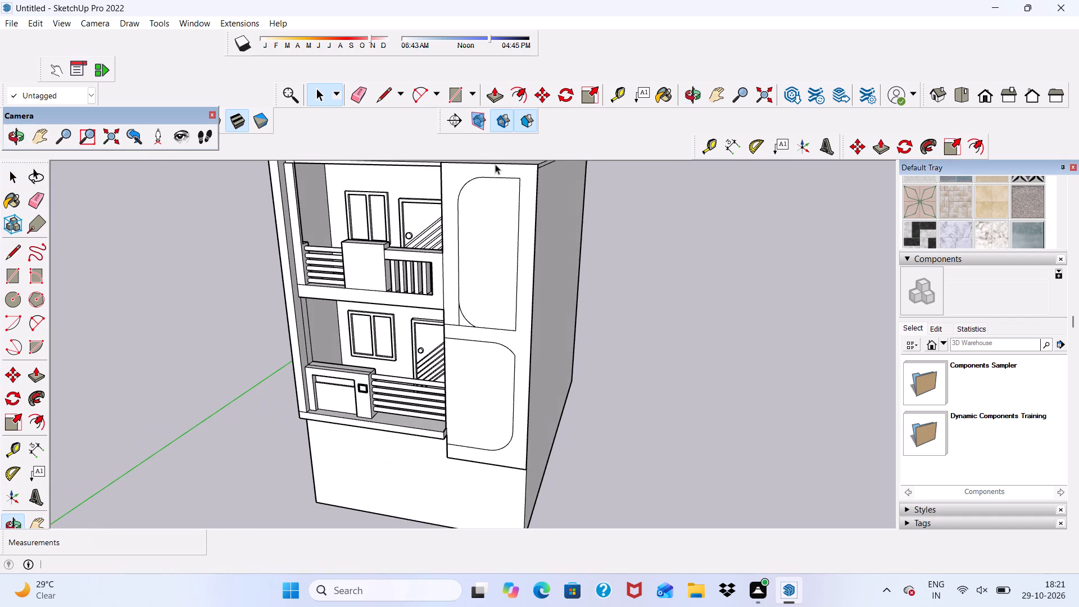
pyautogui.scroll(-4, 495, 176)
pyautogui.scroll(5, 495, 200)
pyautogui.moveTo(495, 196); pyautogui.dragTo(499, 156, button='middle')
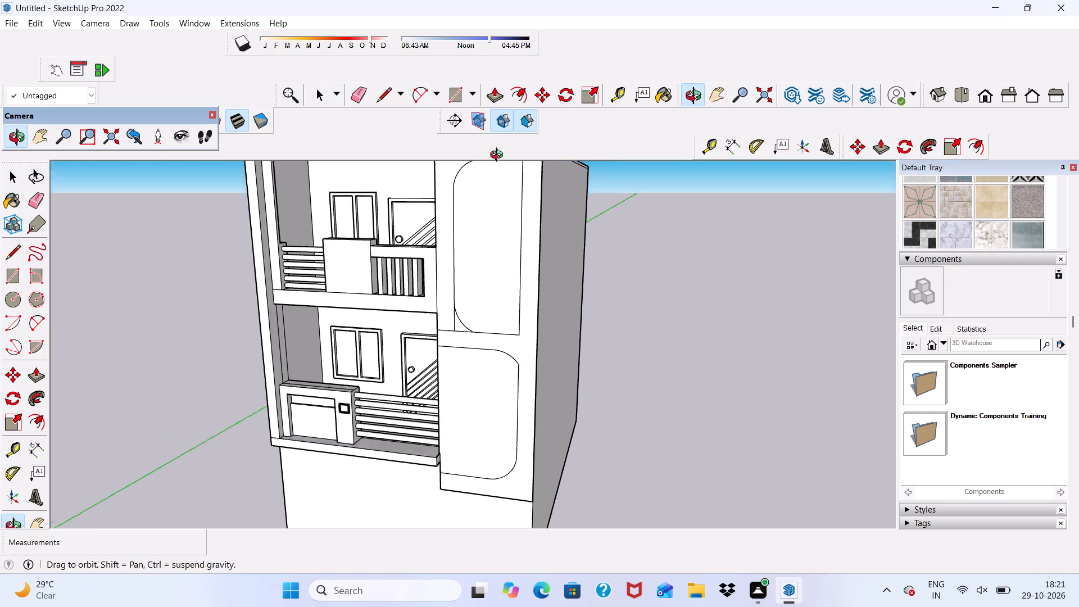
pyautogui.moveTo(499, 156); pyautogui.dragTo(448, 366, button='middle')
pyautogui.scroll(-1, 434, 283)
pyautogui.scroll(12, 446, 266)
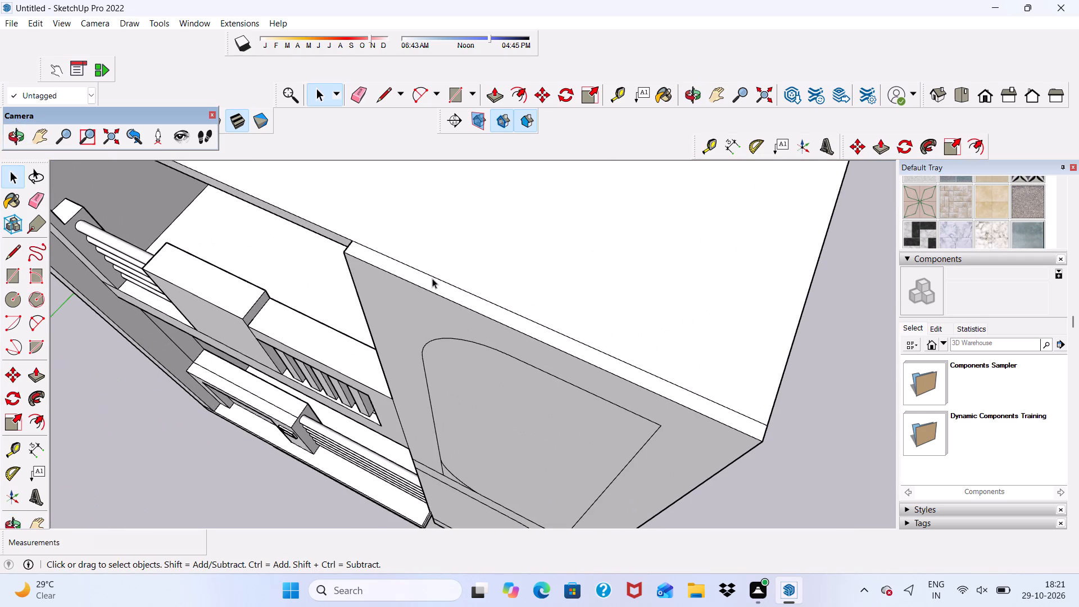
pyautogui.click(432, 278)
pyautogui.scroll(5, 429, 286)
pyautogui.click(429, 286)
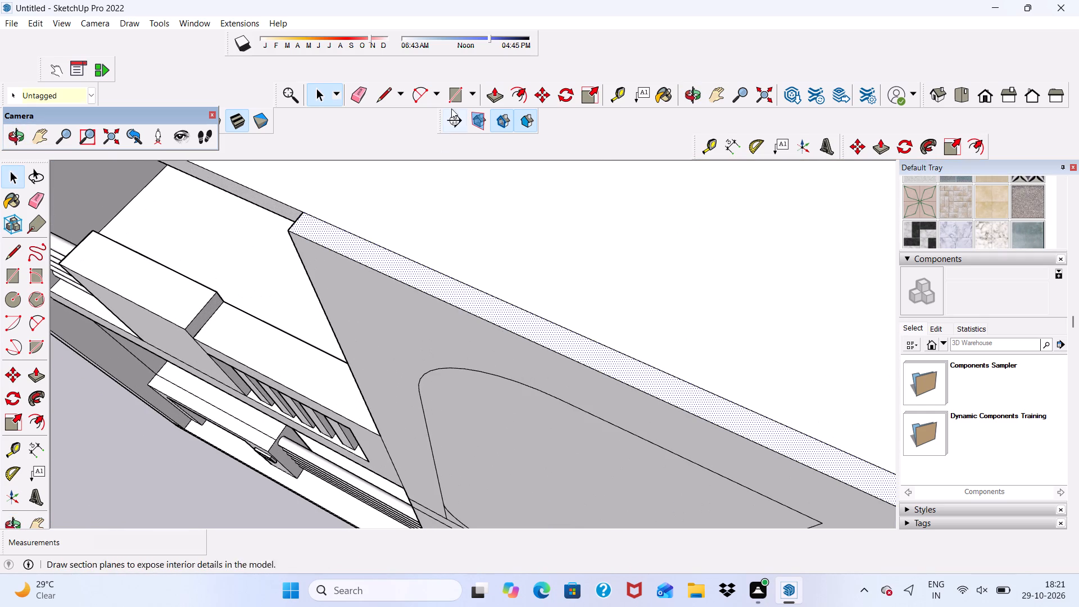
pyautogui.scroll(3, 484, 97)
pyautogui.click(492, 94)
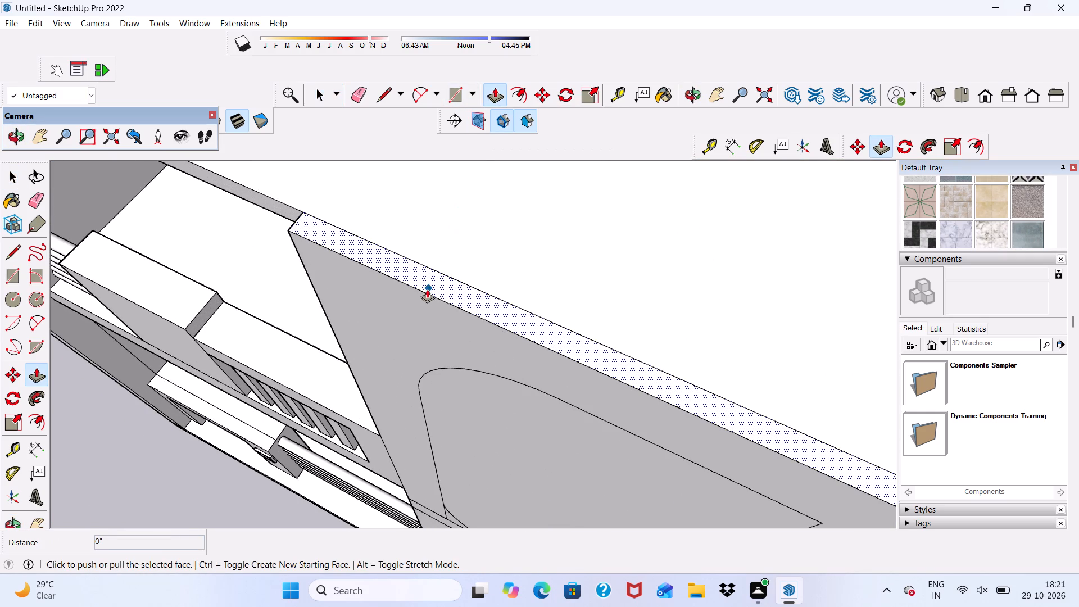
pyautogui.click(423, 273)
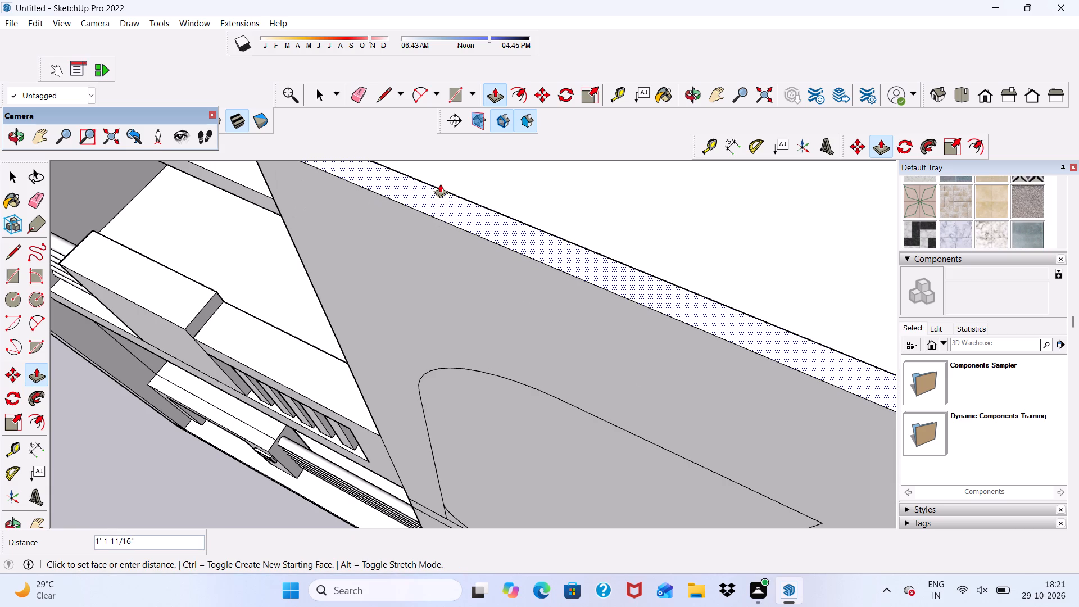
pyautogui.write("5'")
pyautogui.press('Return')
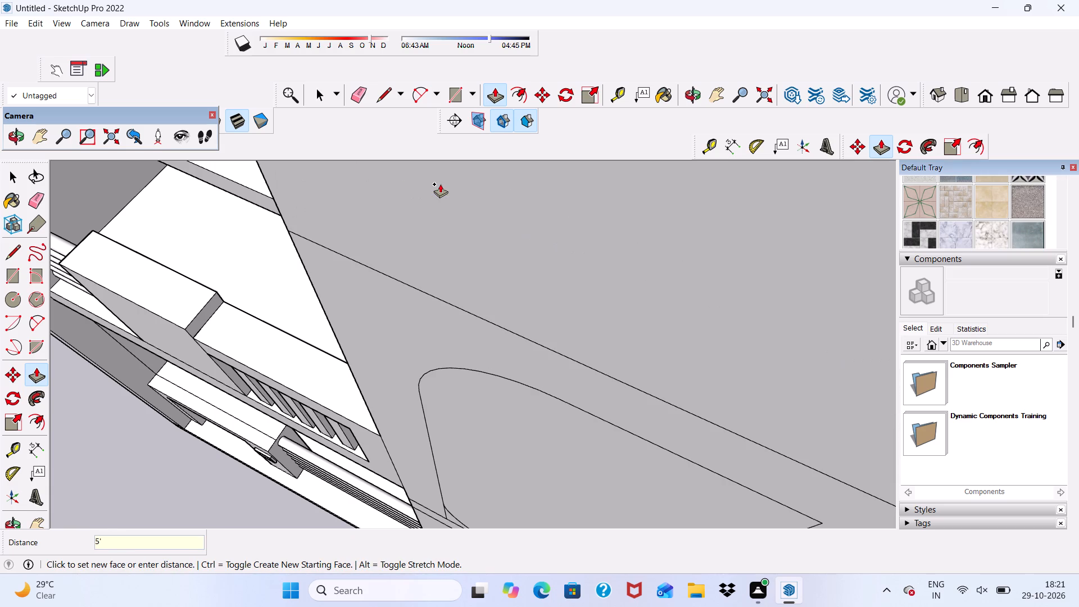
# Erase the horizontal seam edge between the raised extension and the side block's front face above the upper panel.
pyautogui.scroll(-11, 393, 282)
pyautogui.moveTo(408, 386); pyautogui.dragTo(452, 292, button='middle')
pyautogui.scroll(1, 456, 302)
pyautogui.scroll(-6, 456, 320)
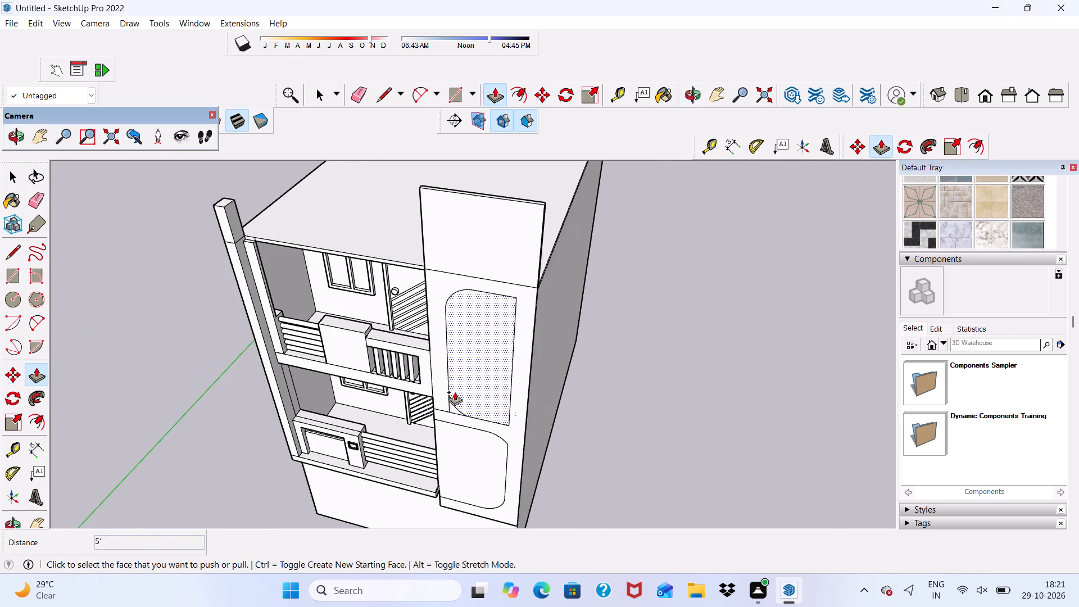
pyautogui.click(356, 93)
pyautogui.scroll(4, 407, 228)
pyautogui.click(467, 296)
pyautogui.click(469, 300)
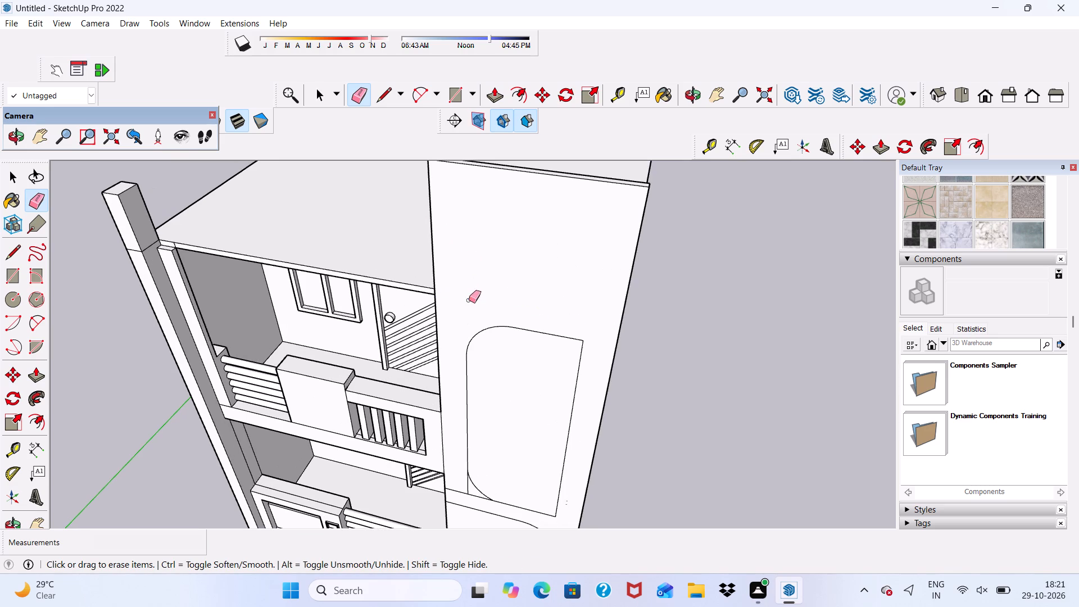
pyautogui.scroll(-5, 447, 232)
pyautogui.press('space')
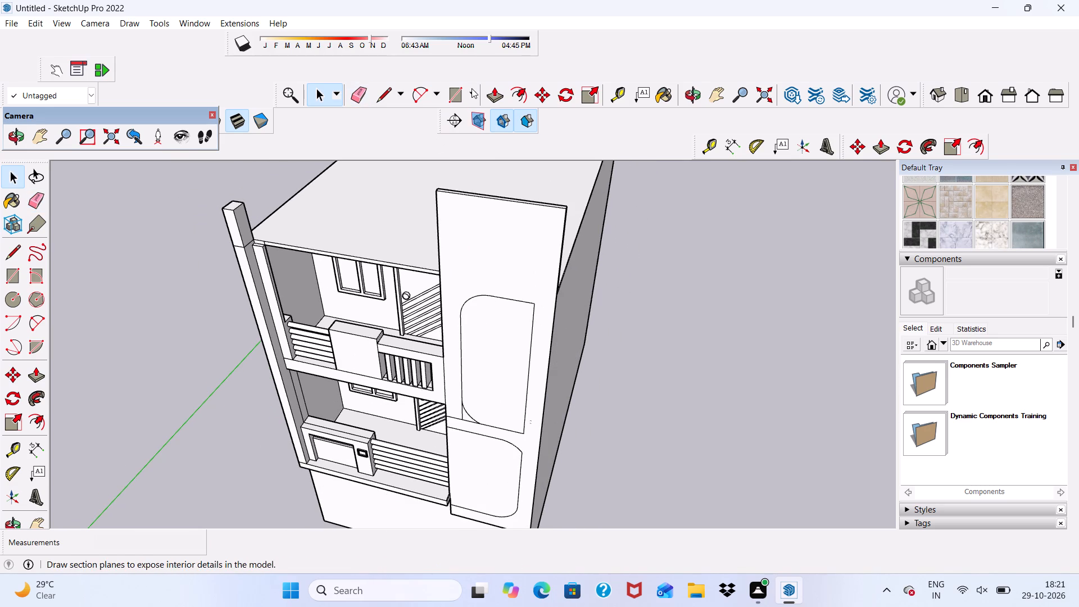
# Draw vertical lines from the upper panel's outer and inner sides to the border's top edge, about 5' 10 3/4" and 8' 2 3/4" long.
pyautogui.click(384, 99)
pyautogui.scroll(3, 523, 367)
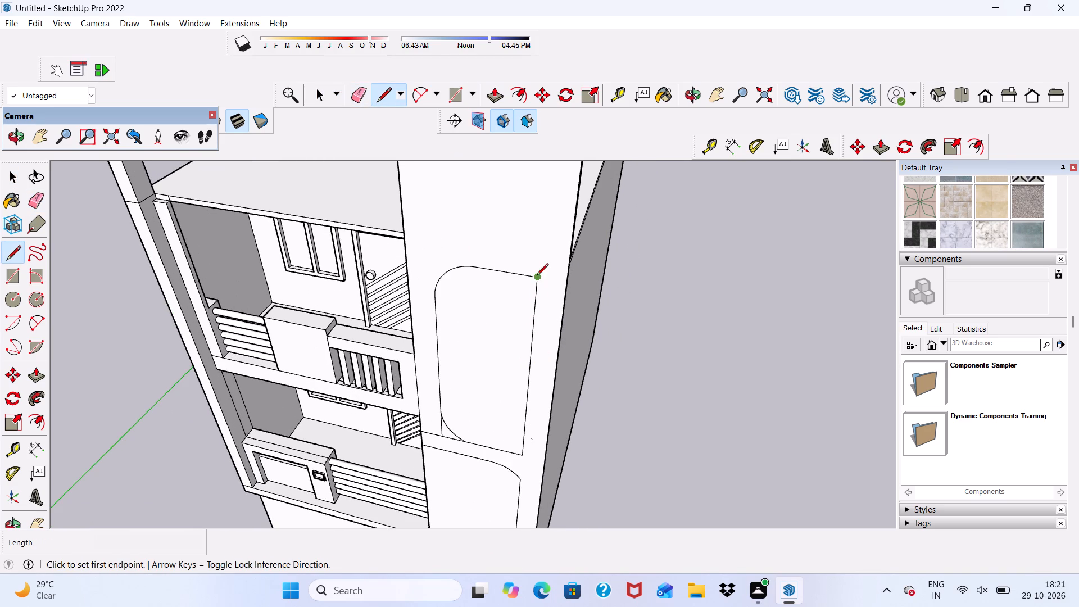
pyautogui.click(537, 276)
pyautogui.scroll(-6, 537, 271)
pyautogui.scroll(5, 537, 198)
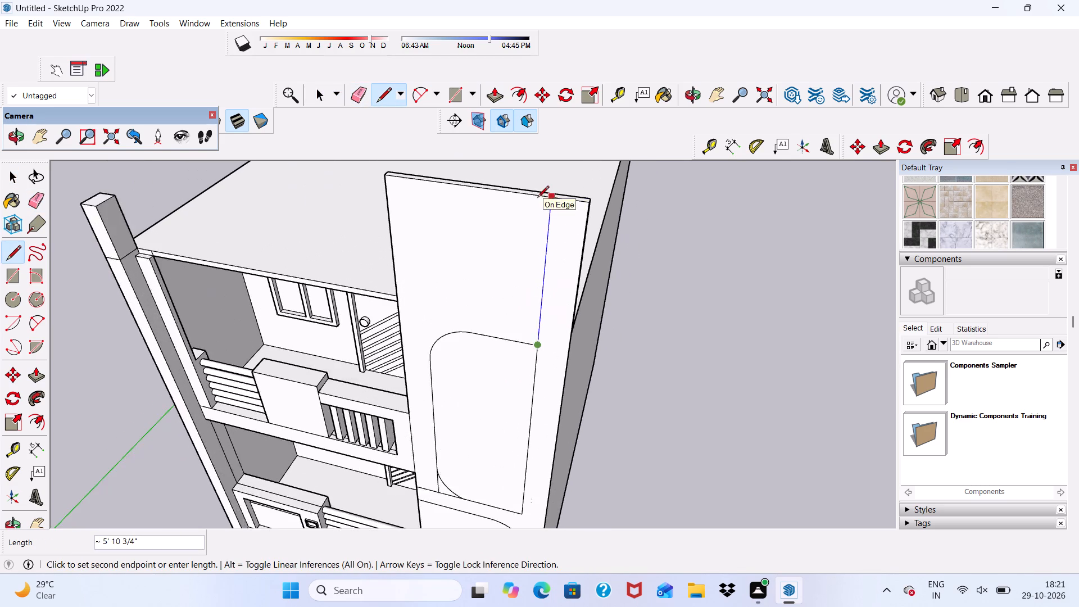
pyautogui.scroll(3, 537, 198)
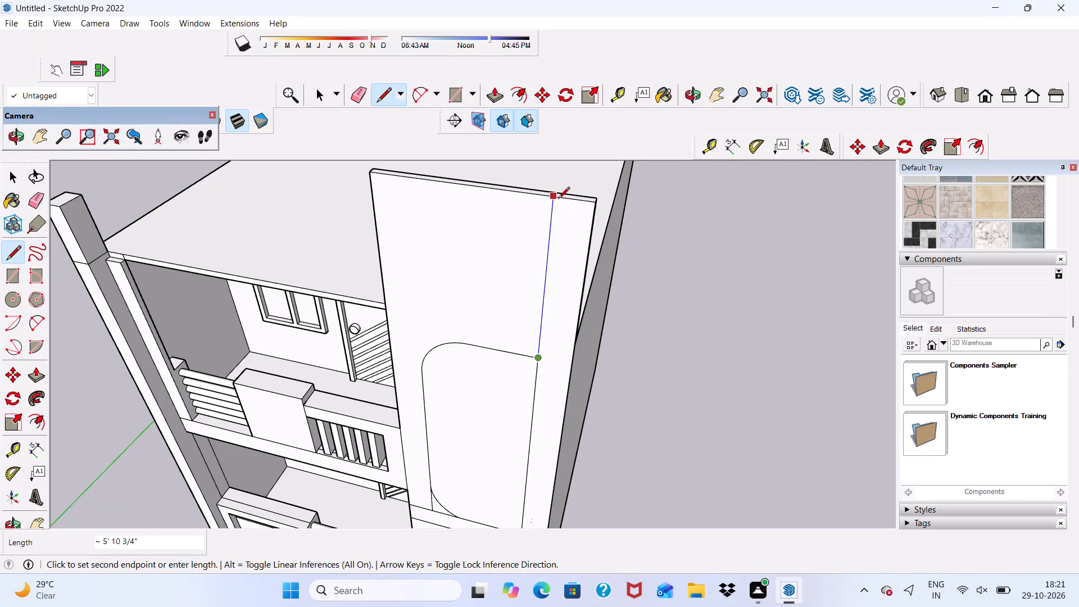
pyautogui.click(557, 198)
pyautogui.scroll(-4, 503, 308)
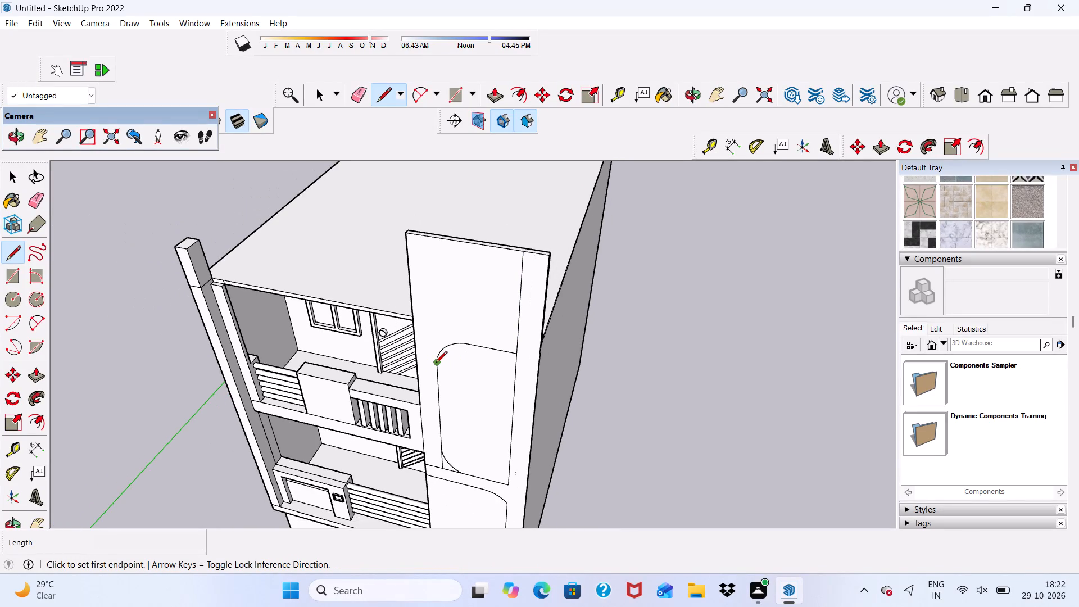
pyautogui.click(436, 371)
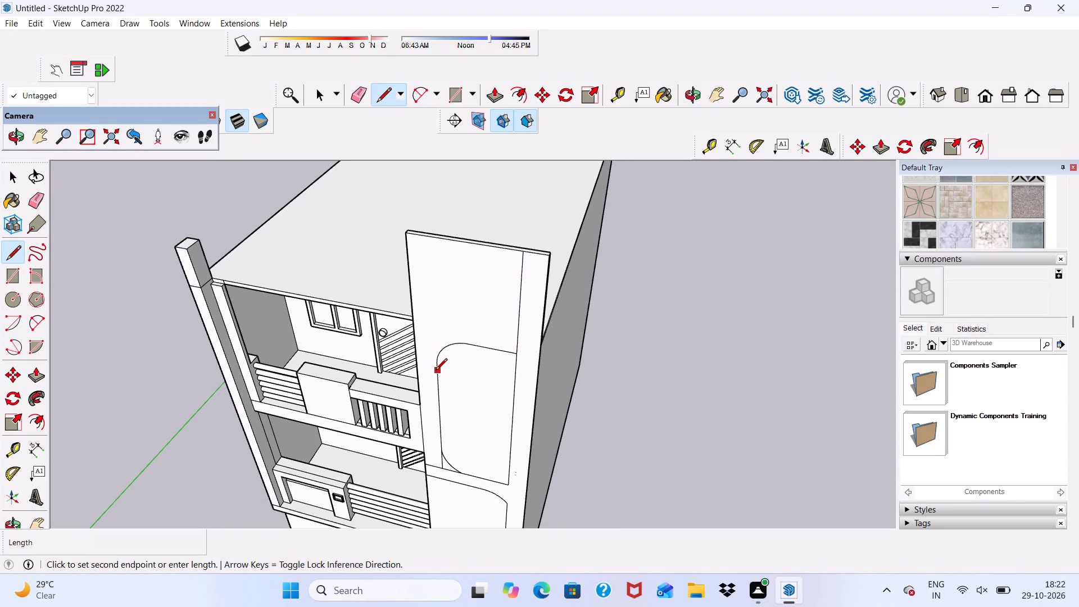
pyautogui.click(433, 238)
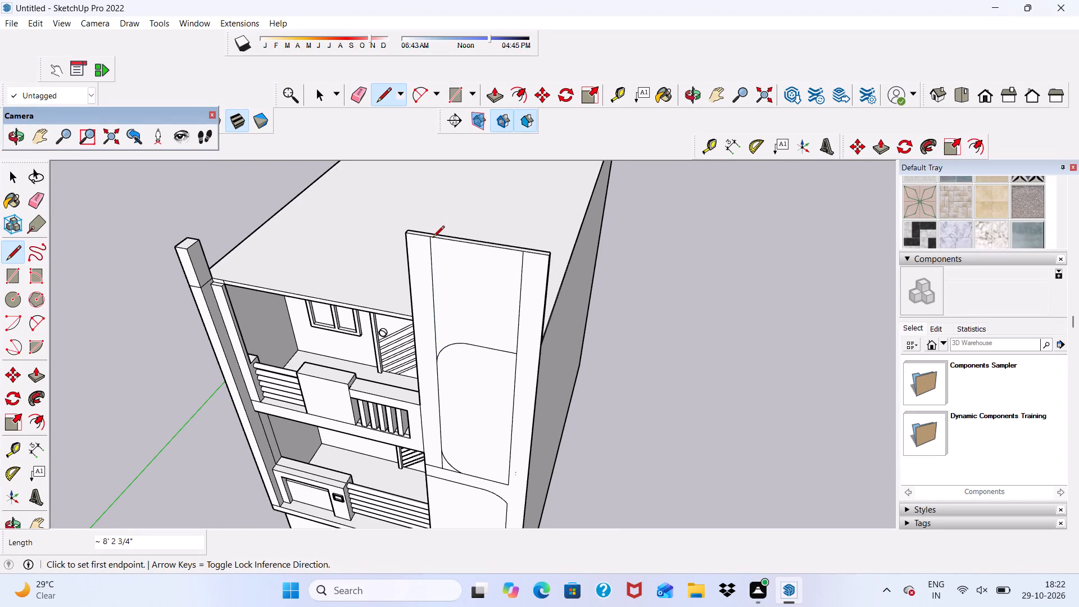
# Examine the side block's extended front and its vertical lines from several angles.
pyautogui.scroll(-4, 430, 249)
pyautogui.moveTo(441, 305); pyautogui.dragTo(446, 276, button='middle')
pyautogui.press('space')
pyautogui.scroll(1, 448, 270)
pyautogui.scroll(-5, 449, 270)
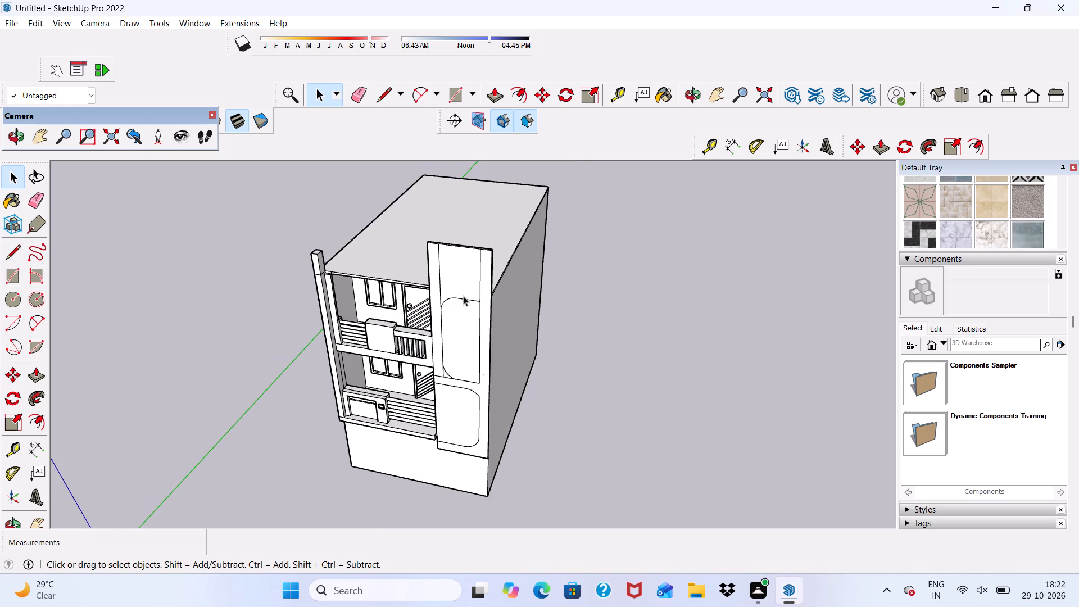
pyautogui.scroll(6, 463, 296)
pyautogui.moveTo(463, 296); pyautogui.dragTo(486, 245, button='middle')
pyautogui.scroll(1, 486, 245)
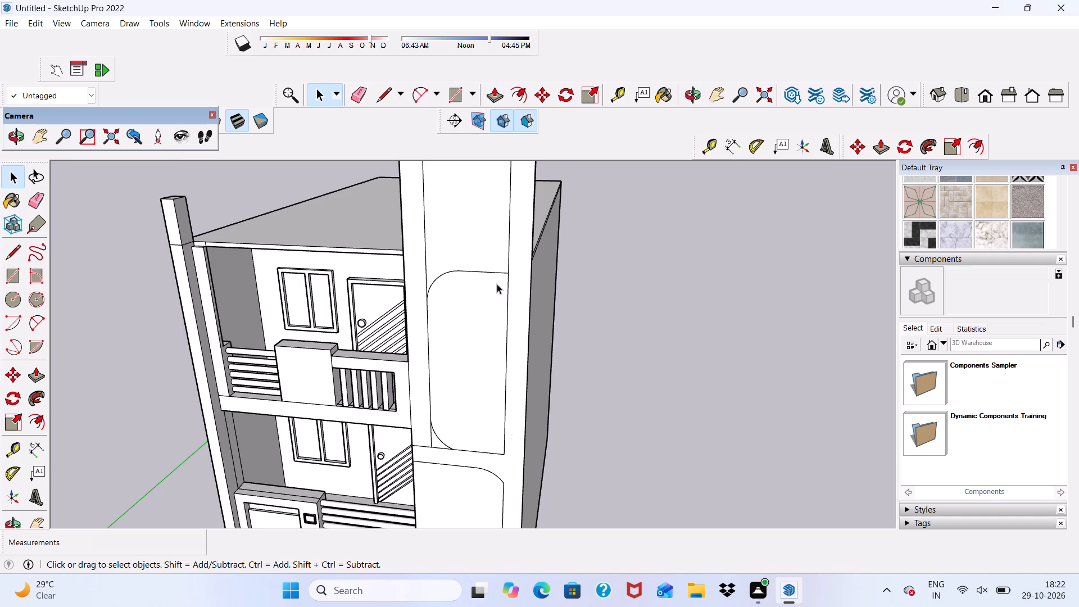
pyautogui.scroll(1, 437, 346)
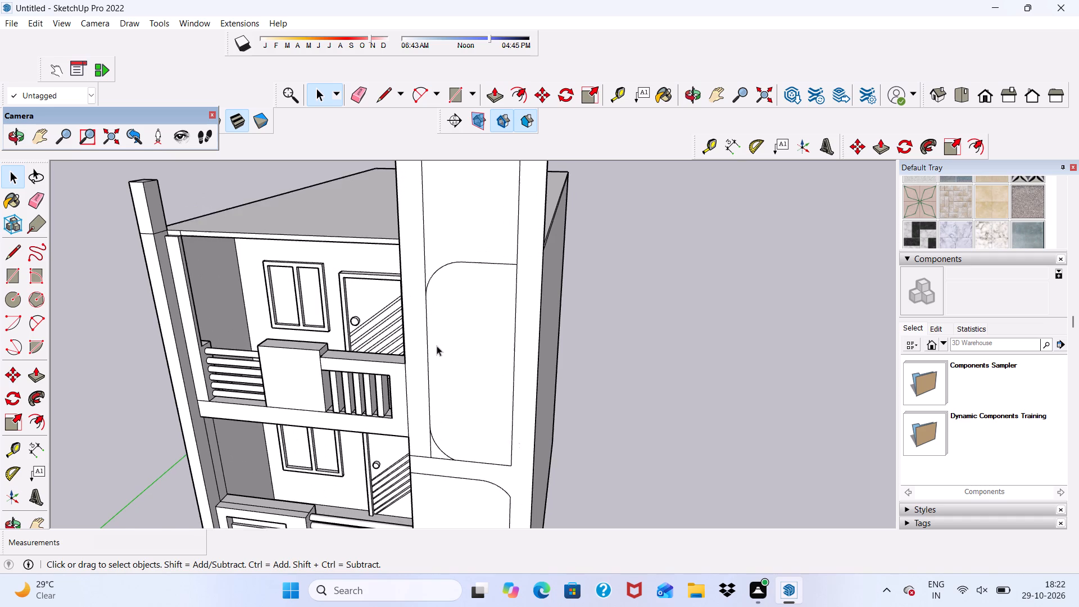
pyautogui.scroll(-6, 389, 322)
pyautogui.moveTo(397, 330); pyautogui.dragTo(506, 348, button='middle')
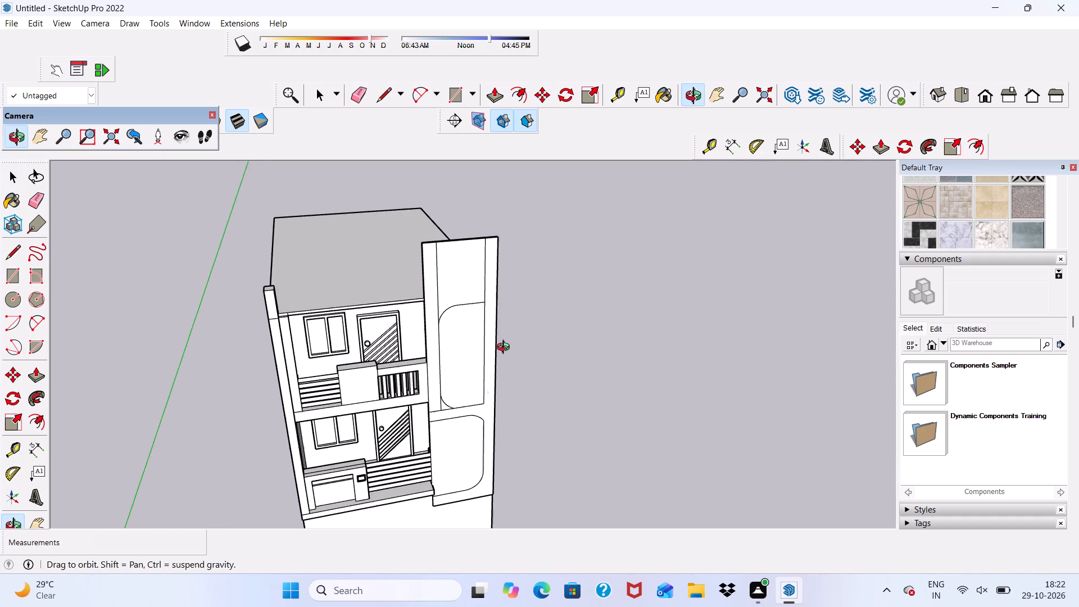
pyautogui.moveTo(506, 348); pyautogui.dragTo(501, 348, button='middle')
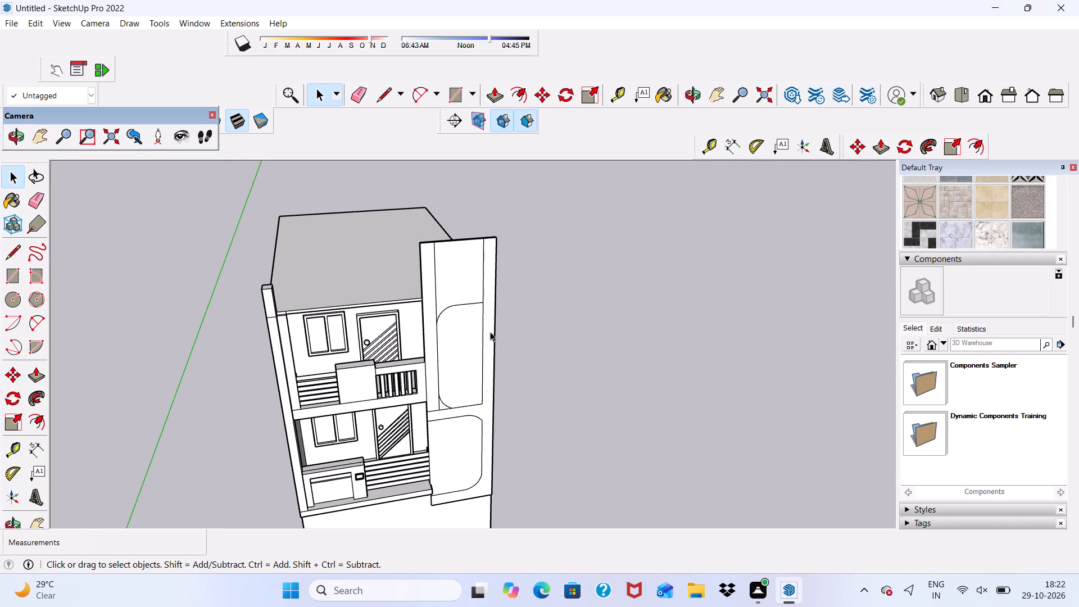
pyautogui.scroll(-9, 490, 330)
pyautogui.moveTo(493, 332); pyautogui.dragTo(479, 273, button='middle')
# Draw a horizontal line about 4' 3 7/8" long between the two vertical lines, just above the upper panel.
pyautogui.scroll(4, 479, 273)
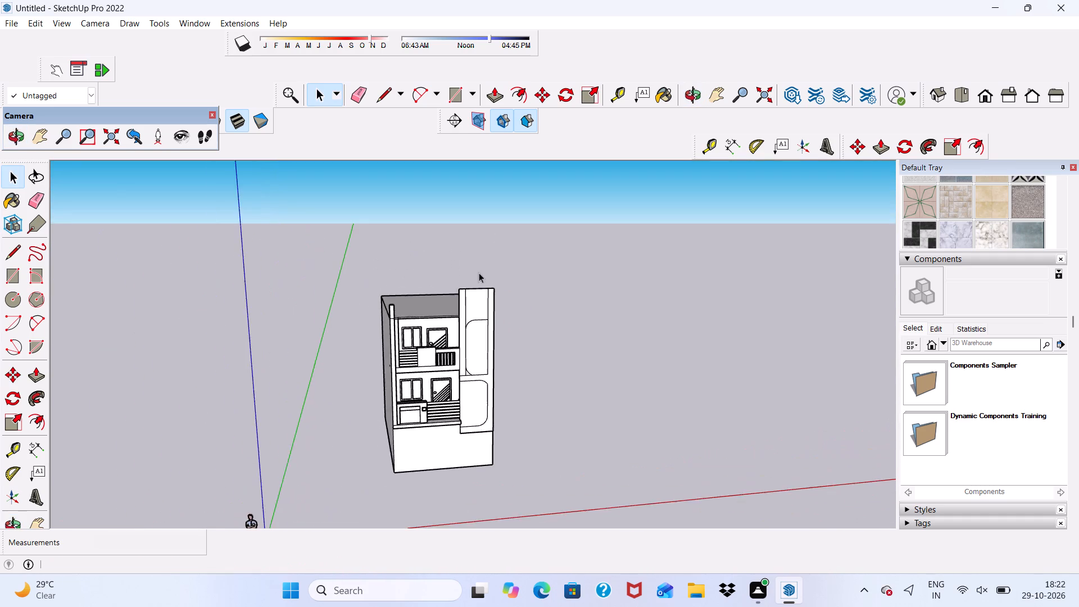
pyautogui.scroll(8, 479, 273)
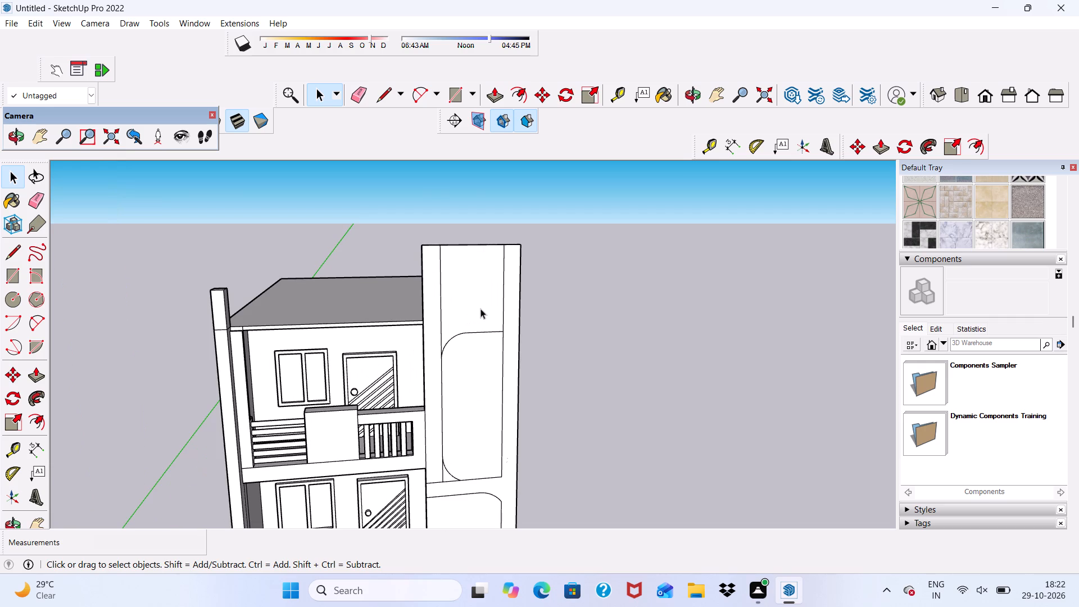
pyautogui.scroll(4, 480, 309)
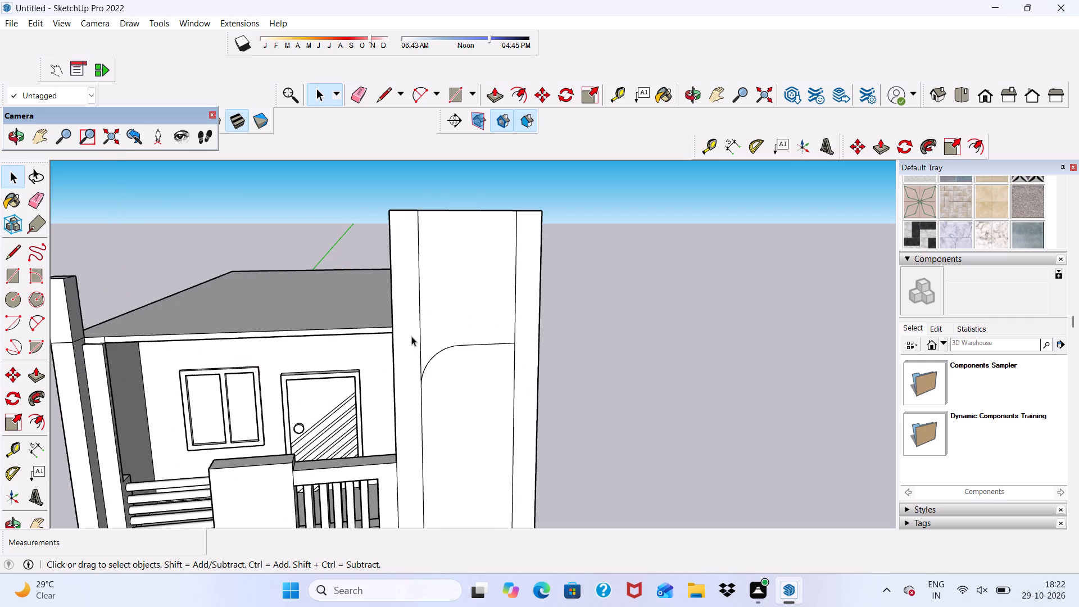
pyautogui.scroll(4, 441, 361)
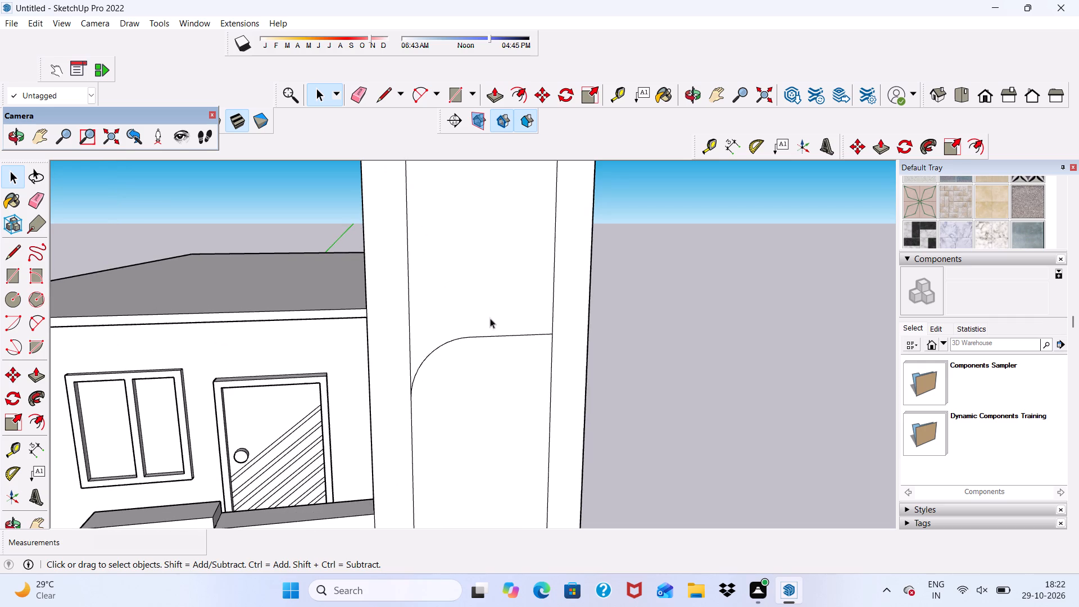
pyautogui.click(386, 94)
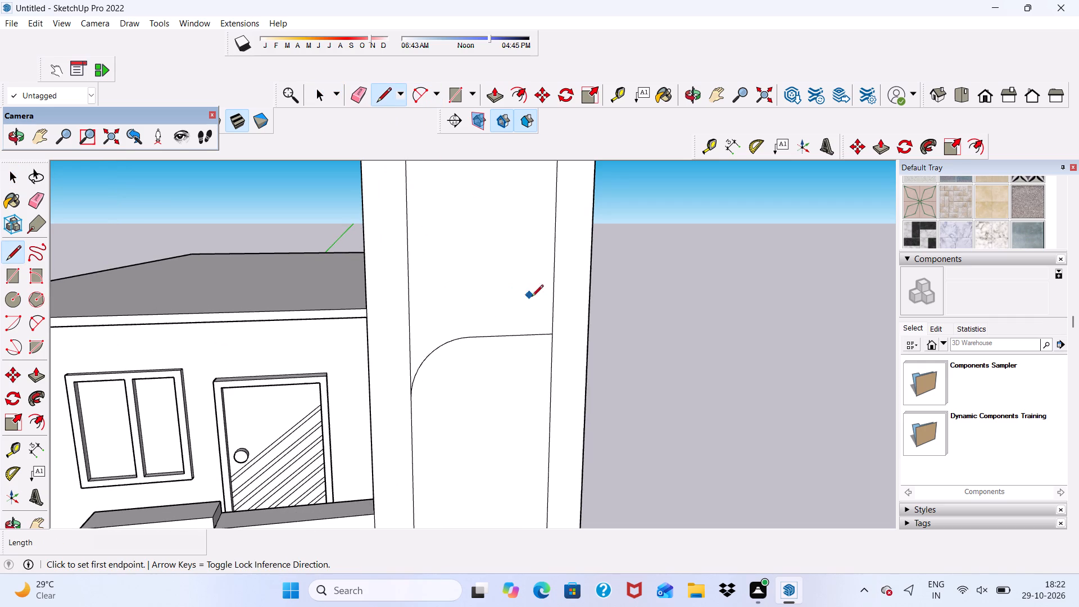
pyautogui.scroll(3, 560, 296)
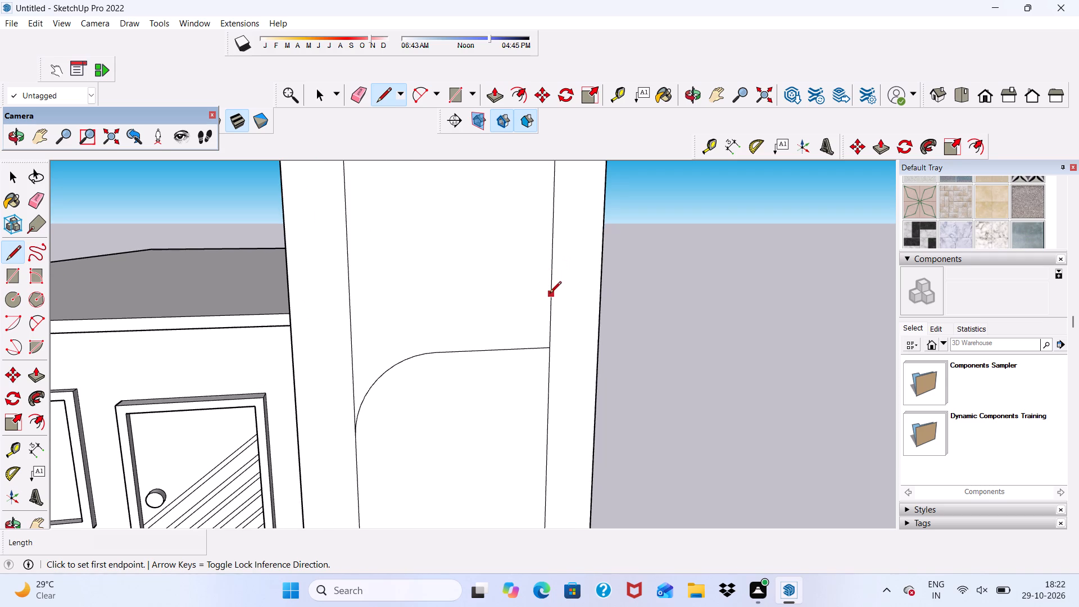
pyautogui.click(550, 297)
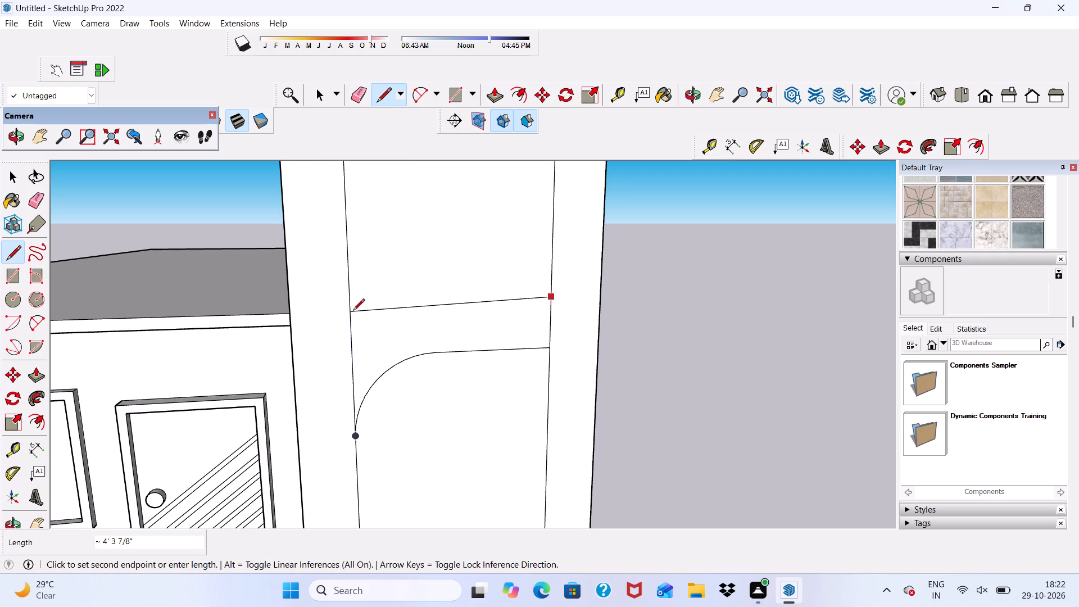
pyautogui.click(350, 307)
# Draw a two-point arc across the outer lower corner of the new top panel, spanning about 1' 9" between its endpoints.
pyautogui.scroll(-5, 350, 307)
pyautogui.moveTo(551, 399); pyautogui.dragTo(534, 427, button='middle')
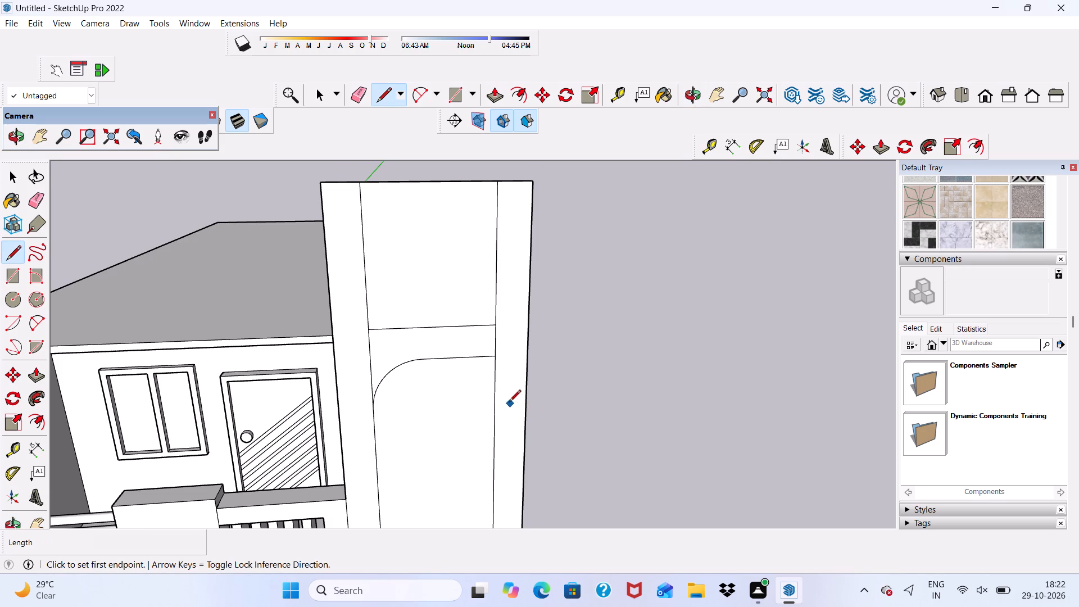
pyautogui.click(423, 91)
pyautogui.scroll(4, 509, 339)
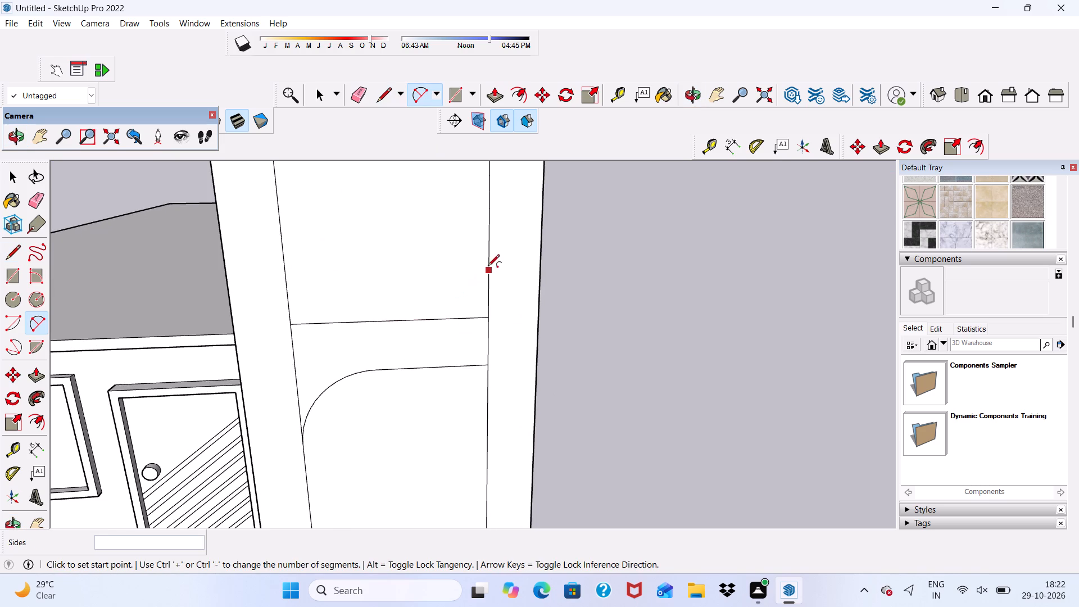
pyautogui.click(489, 244)
pyautogui.scroll(3, 466, 348)
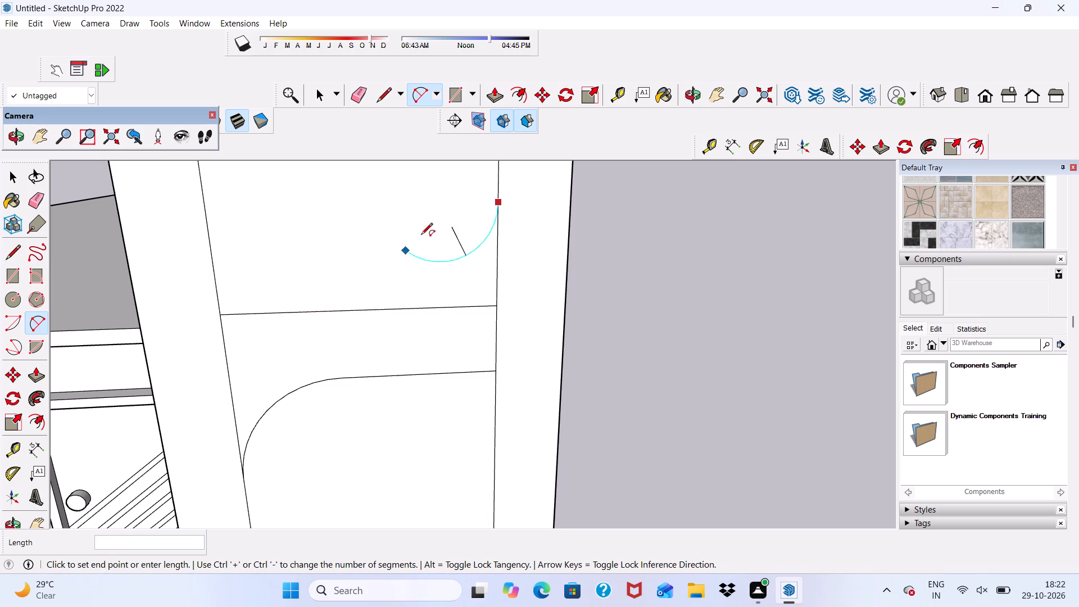
pyautogui.scroll(4, 487, 319)
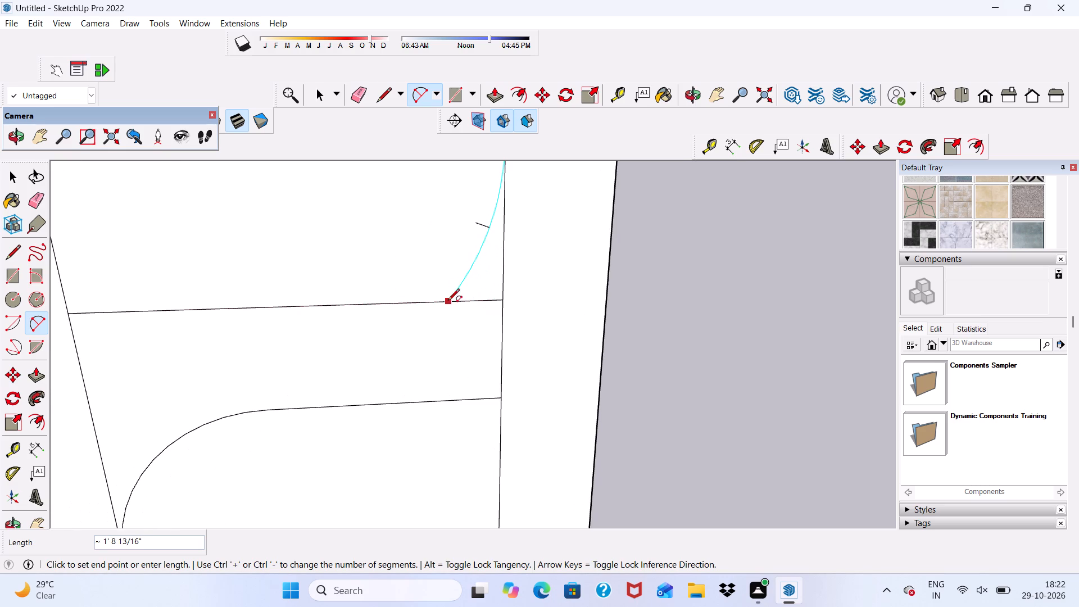
pyautogui.click(442, 304)
pyautogui.scroll(-2, 478, 231)
pyautogui.scroll(3, 507, 250)
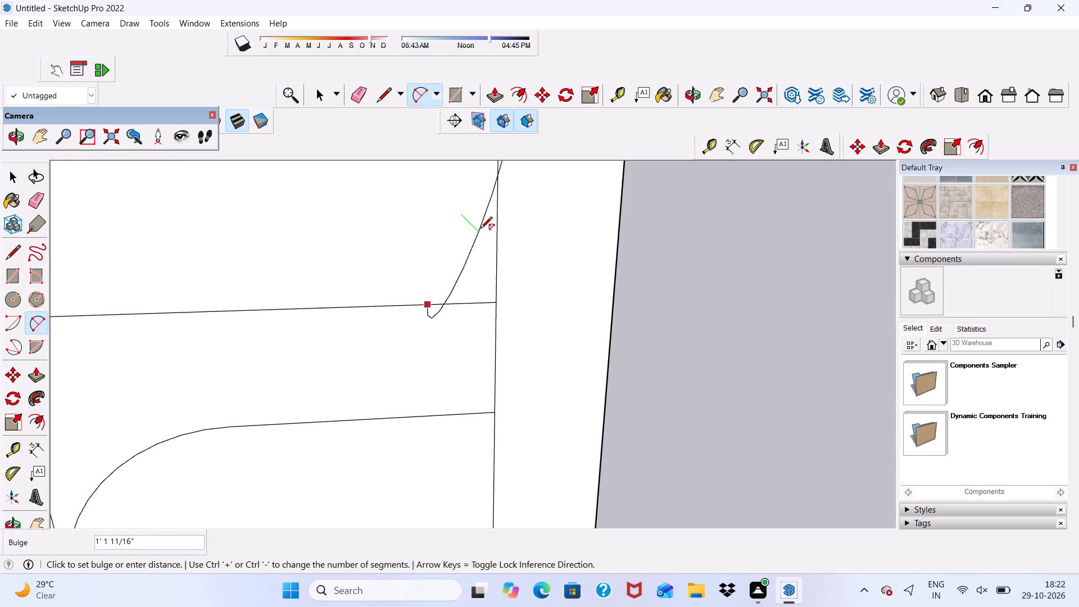
pyautogui.scroll(1, 479, 219)
pyautogui.click(479, 219)
pyautogui.scroll(-8, 461, 277)
pyautogui.moveTo(532, 438); pyautogui.dragTo(533, 438, button='middle')
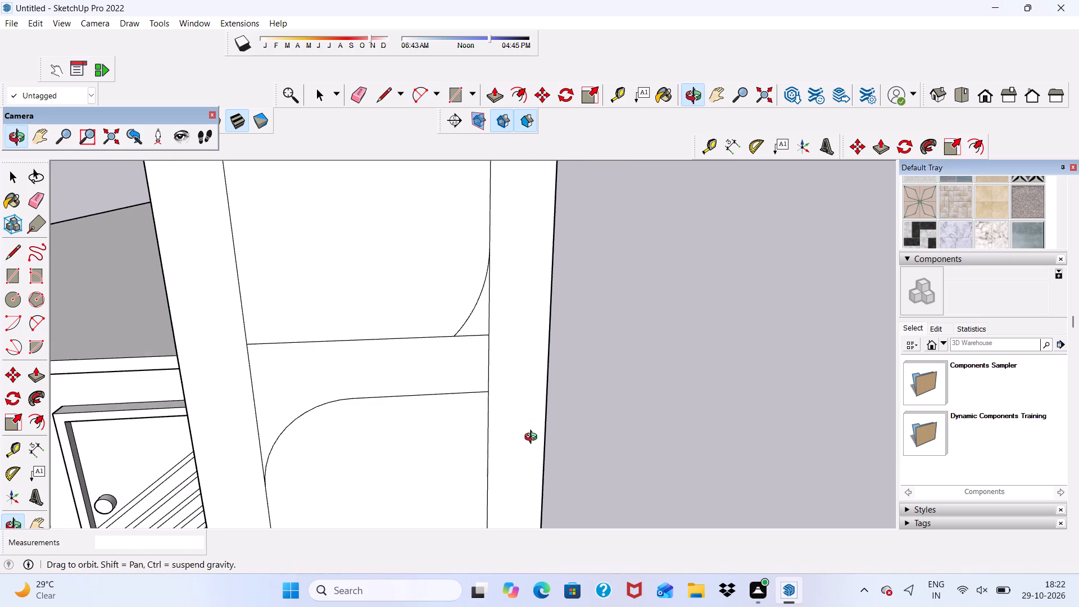
pyautogui.moveTo(533, 438); pyautogui.dragTo(574, 444, button='middle')
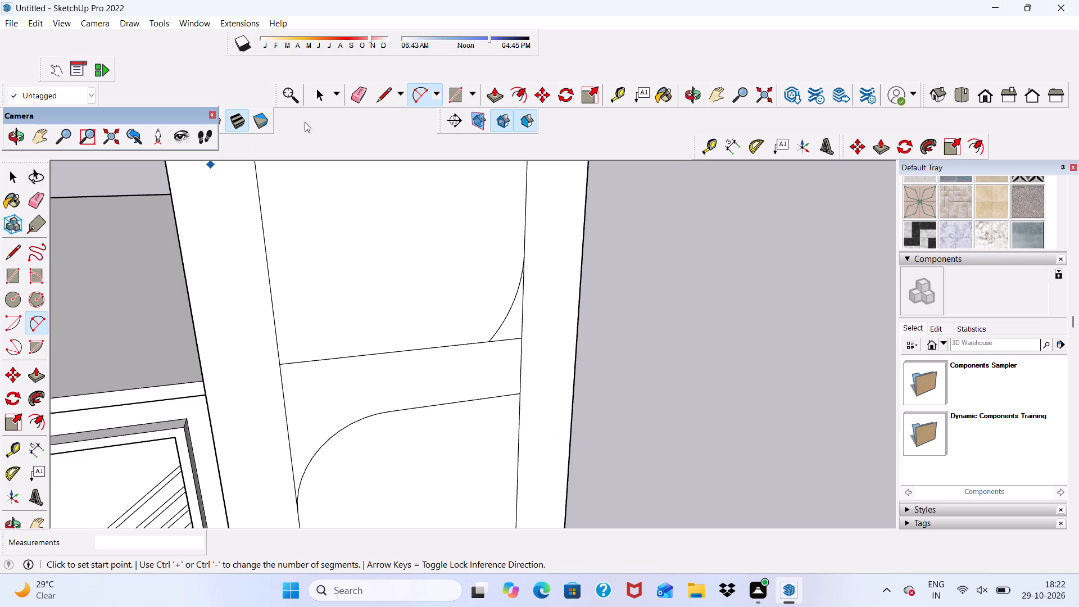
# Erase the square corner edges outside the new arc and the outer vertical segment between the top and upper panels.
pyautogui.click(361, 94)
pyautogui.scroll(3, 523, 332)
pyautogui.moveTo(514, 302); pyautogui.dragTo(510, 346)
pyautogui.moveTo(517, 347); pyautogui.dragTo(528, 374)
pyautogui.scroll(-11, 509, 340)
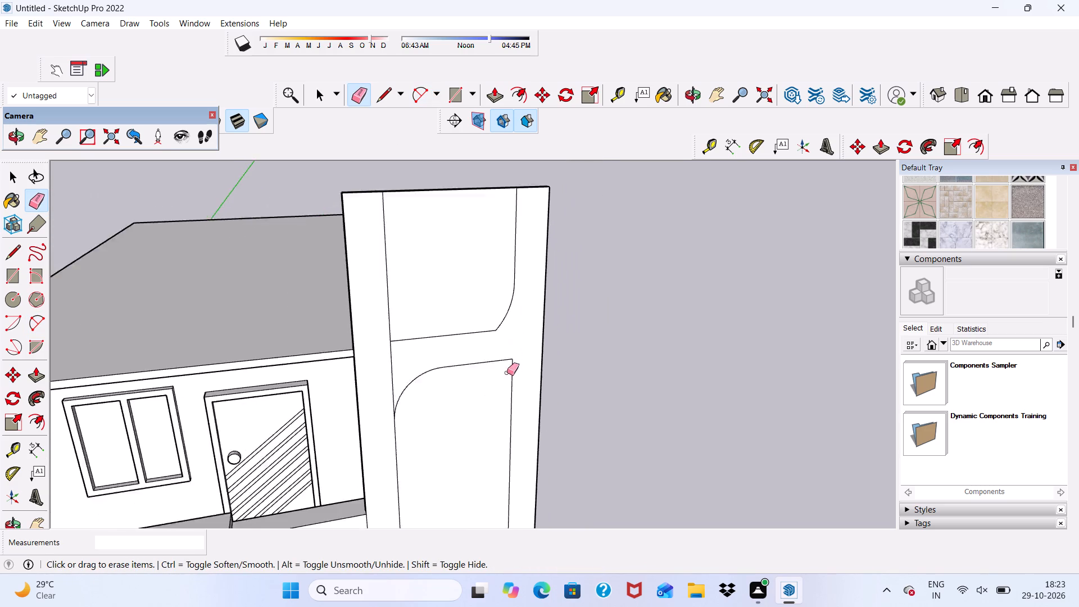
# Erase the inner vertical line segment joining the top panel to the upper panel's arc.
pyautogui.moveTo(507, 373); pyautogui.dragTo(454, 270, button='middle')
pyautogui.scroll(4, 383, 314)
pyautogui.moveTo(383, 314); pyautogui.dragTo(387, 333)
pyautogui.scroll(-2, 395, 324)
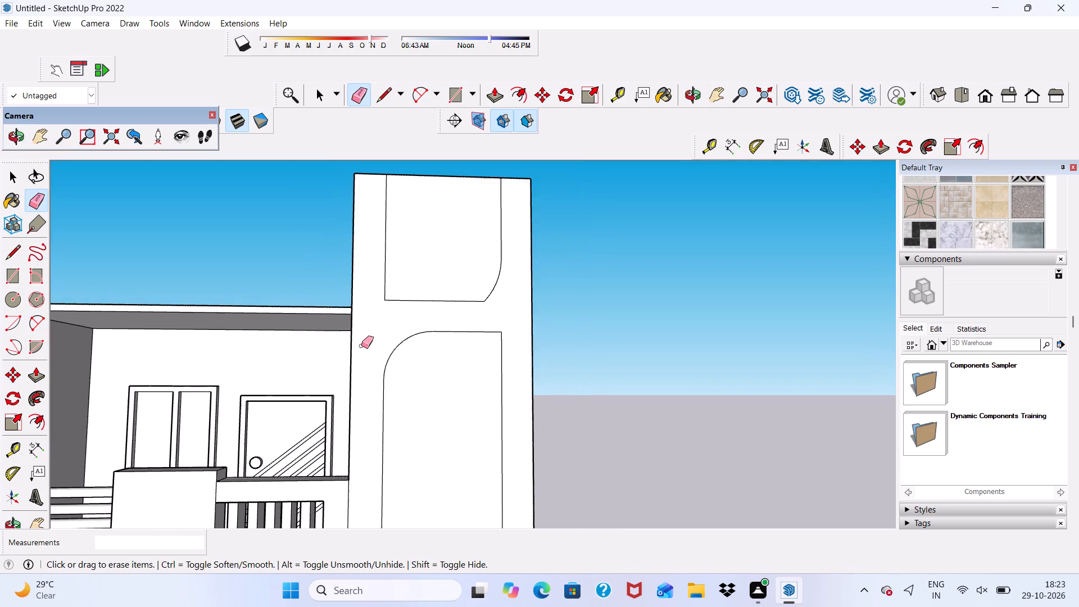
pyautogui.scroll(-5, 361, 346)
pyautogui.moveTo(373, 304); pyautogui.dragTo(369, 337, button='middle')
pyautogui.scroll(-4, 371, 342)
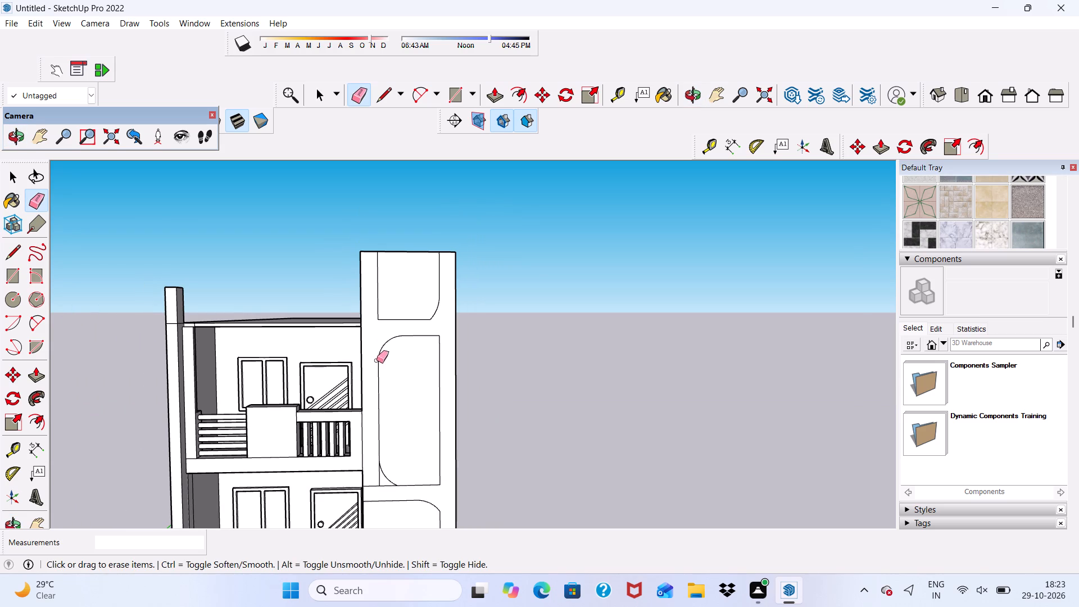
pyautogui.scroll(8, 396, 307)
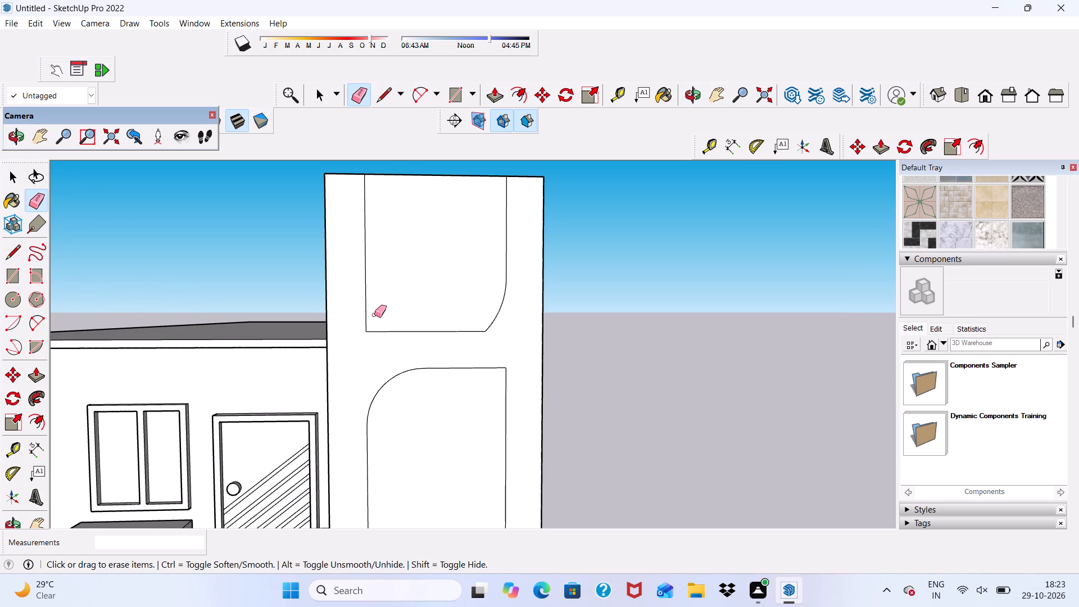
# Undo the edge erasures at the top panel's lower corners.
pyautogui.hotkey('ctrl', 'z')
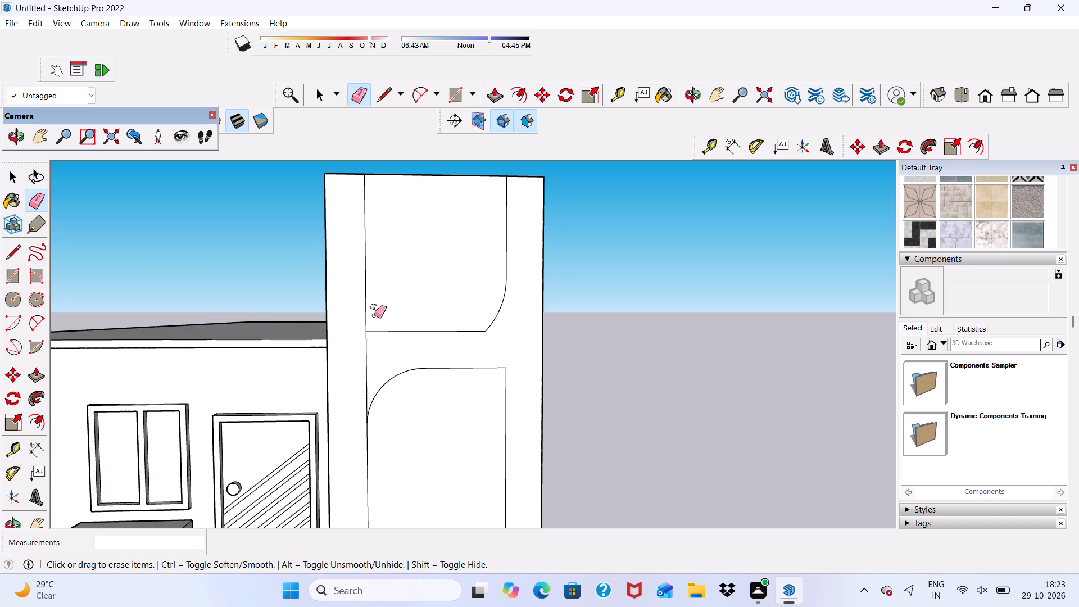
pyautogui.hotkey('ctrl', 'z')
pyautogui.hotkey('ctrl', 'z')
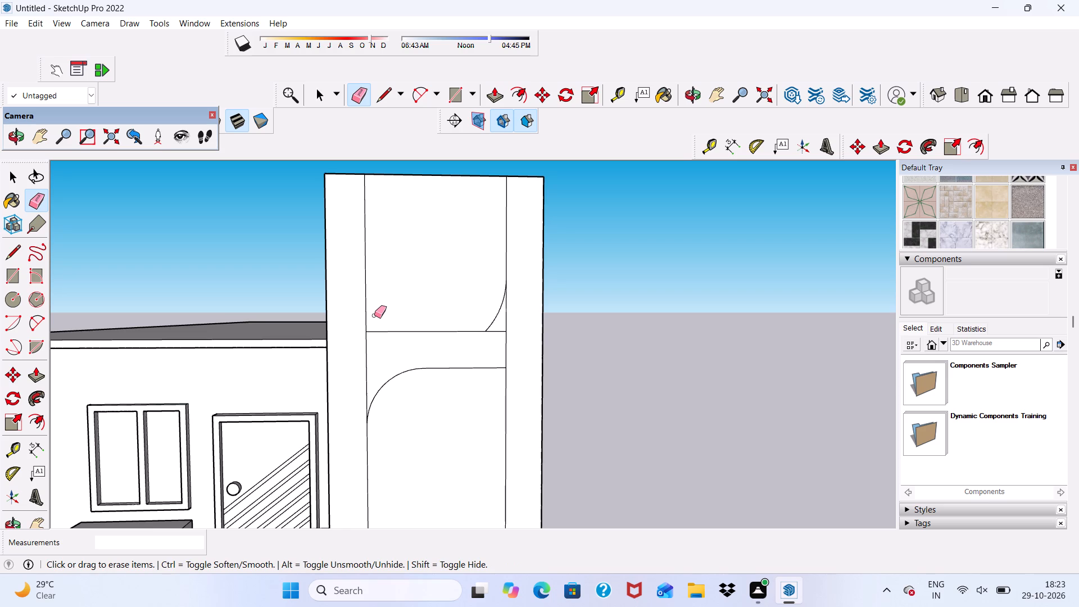
# Push/pull the top face of the side block's border upward by about 1' 3".
pyautogui.scroll(-8, 379, 338)
pyautogui.moveTo(414, 357); pyautogui.dragTo(409, 534, button='middle')
pyautogui.press('space')
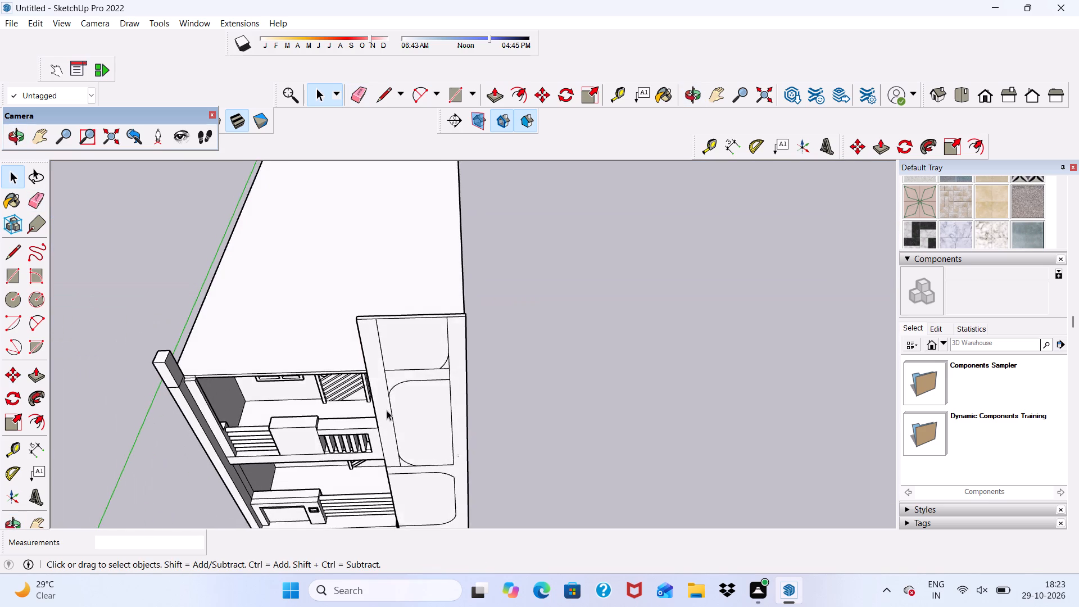
pyautogui.scroll(5, 392, 368)
pyautogui.scroll(9, 411, 289)
pyautogui.click(374, 284)
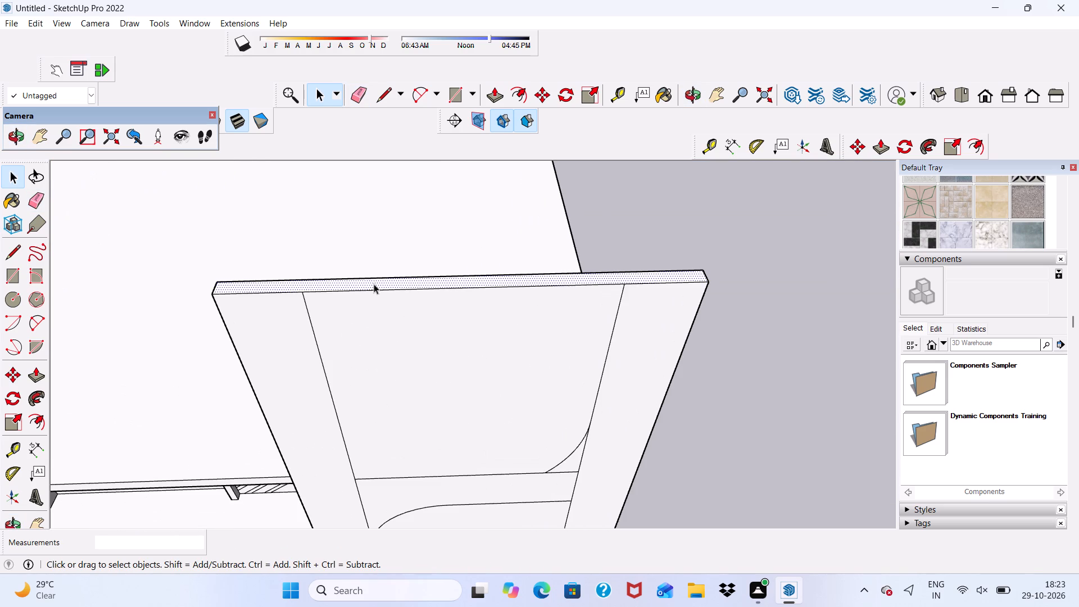
pyautogui.click(492, 88)
pyautogui.scroll(2, 489, 239)
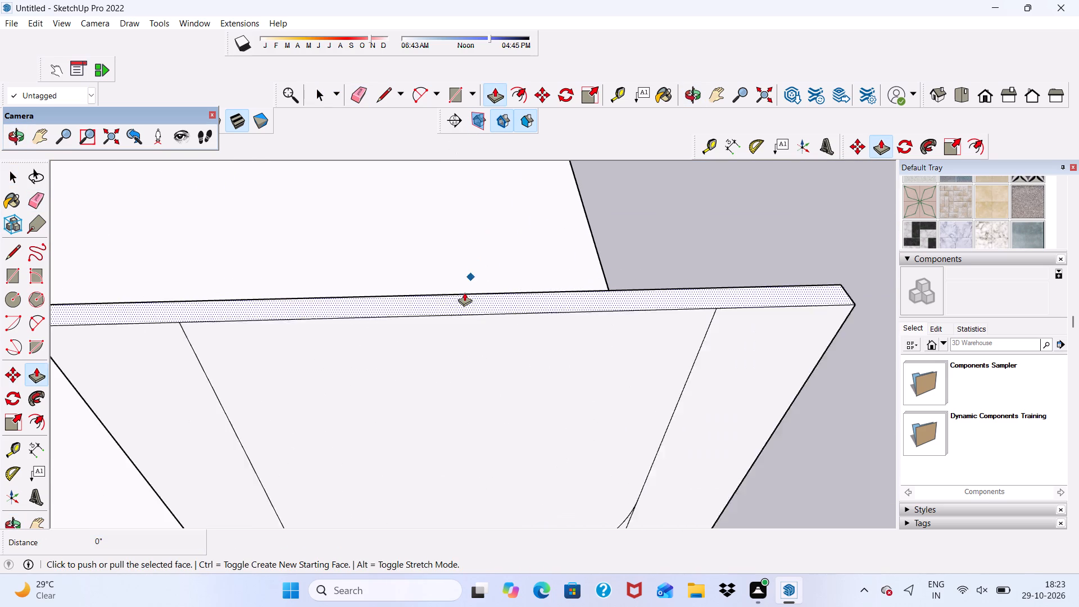
pyautogui.scroll(1, 464, 292)
pyautogui.click(456, 307)
pyautogui.scroll(-10, 387, 192)
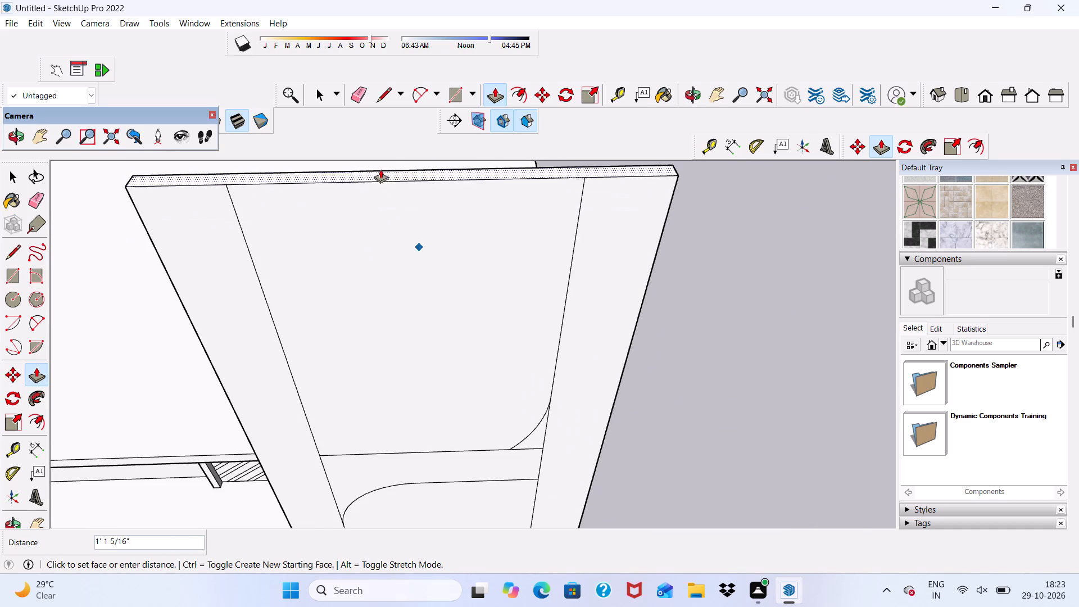
pyautogui.click(377, 166)
pyautogui.scroll(-4, 377, 272)
pyautogui.moveTo(383, 320); pyautogui.dragTo(383, 220, button='middle')
pyautogui.scroll(1, 383, 220)
pyautogui.scroll(-9, 383, 220)
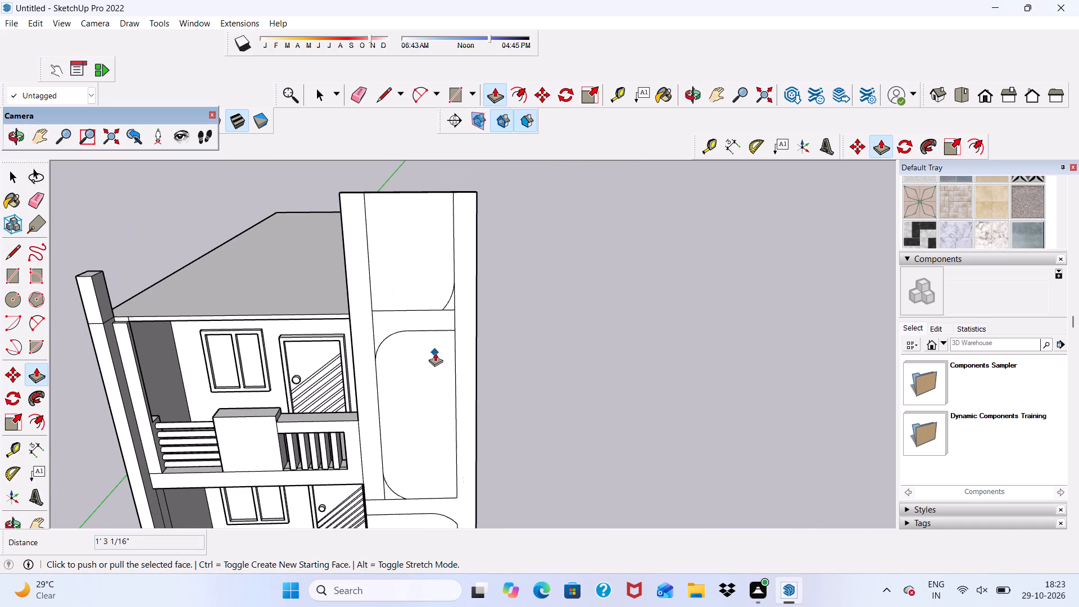
pyautogui.press('space')
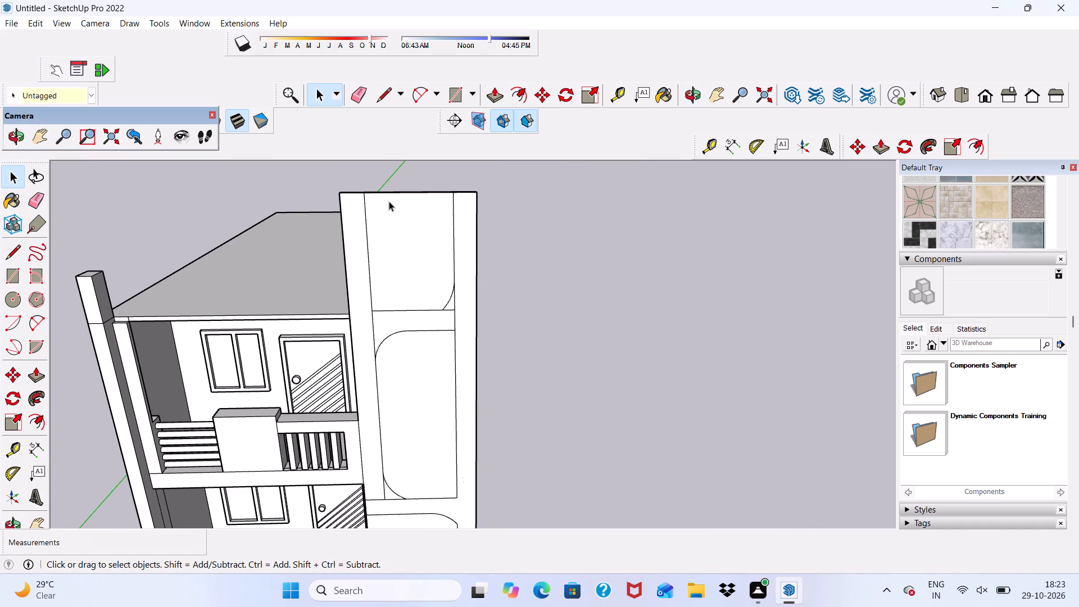
# Draw a horizontal line about 6' 7 7/8" long across the side block's border, just below its top edge.
pyautogui.click(383, 96)
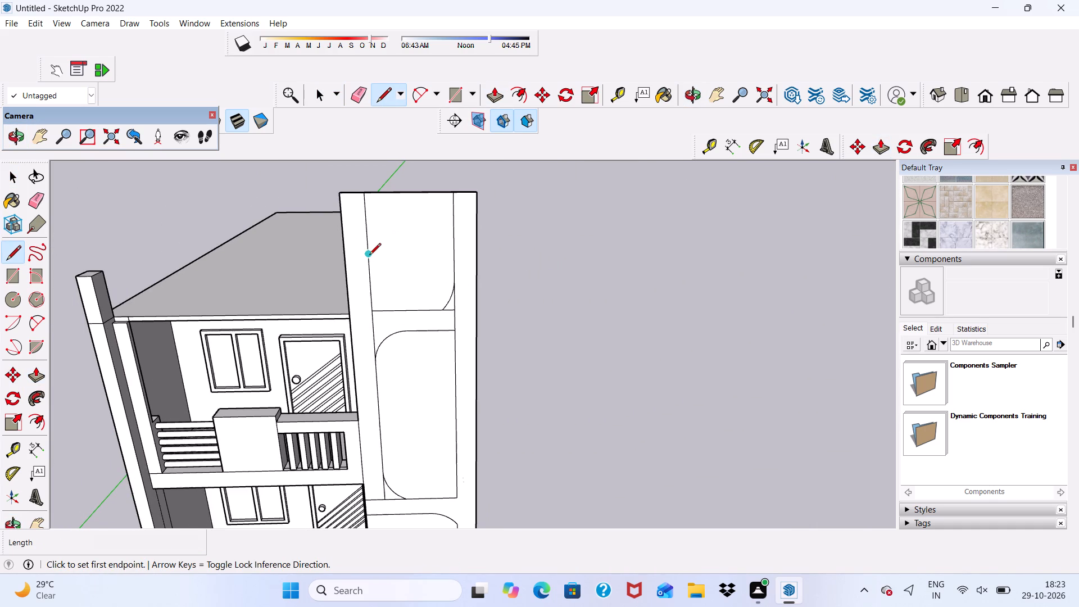
pyautogui.scroll(4, 369, 256)
pyautogui.scroll(-2, 369, 264)
pyautogui.scroll(-5, 371, 317)
pyautogui.scroll(6, 319, 263)
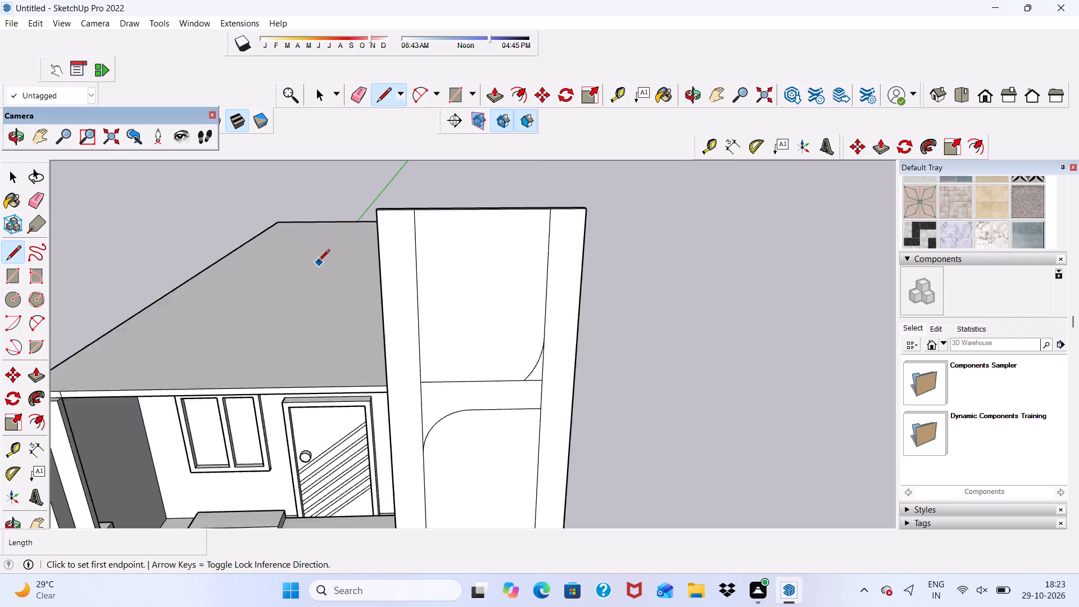
pyautogui.click(415, 219)
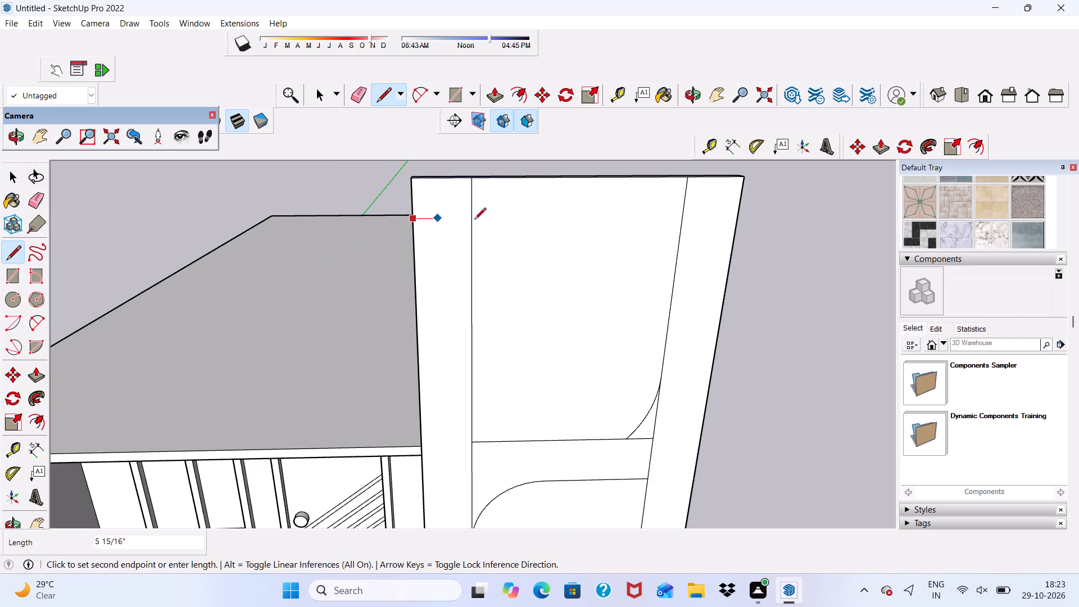
pyautogui.click(736, 218)
pyautogui.scroll(-4, 649, 194)
pyautogui.scroll(-5, 617, 230)
pyautogui.moveTo(614, 266); pyautogui.dragTo(614, 219, button='middle')
pyautogui.press('space')
pyautogui.press('space')
pyautogui.press('space')
pyautogui.press('space')
pyautogui.press('space')
pyautogui.press('space')
pyautogui.press('space')
pyautogui.press('space')
pyautogui.press('space')
pyautogui.press('space')
pyautogui.press('space')
pyautogui.press('space')
pyautogui.press('space')
pyautogui.press('space')
pyautogui.press('space')
pyautogui.press('space')
pyautogui.press('space')
pyautogui.press('space')
pyautogui.press('space')
pyautogui.press('space')
# Draw a two-point arc rounding the outer upper corner of the top panel.
pyautogui.scroll(13, 606, 154)
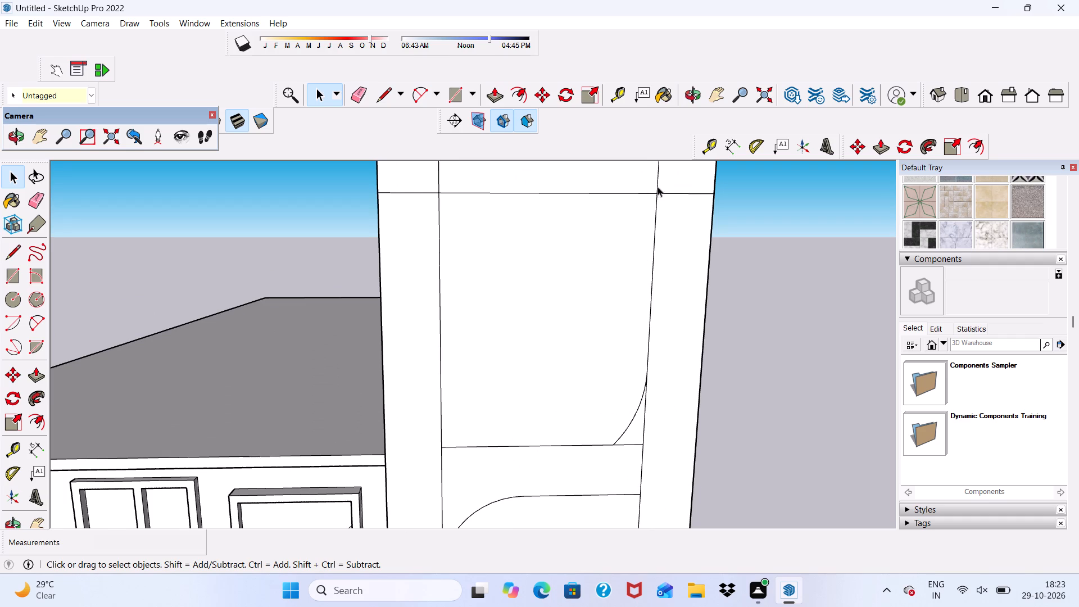
pyautogui.scroll(1, 664, 195)
pyautogui.scroll(-2, 576, 239)
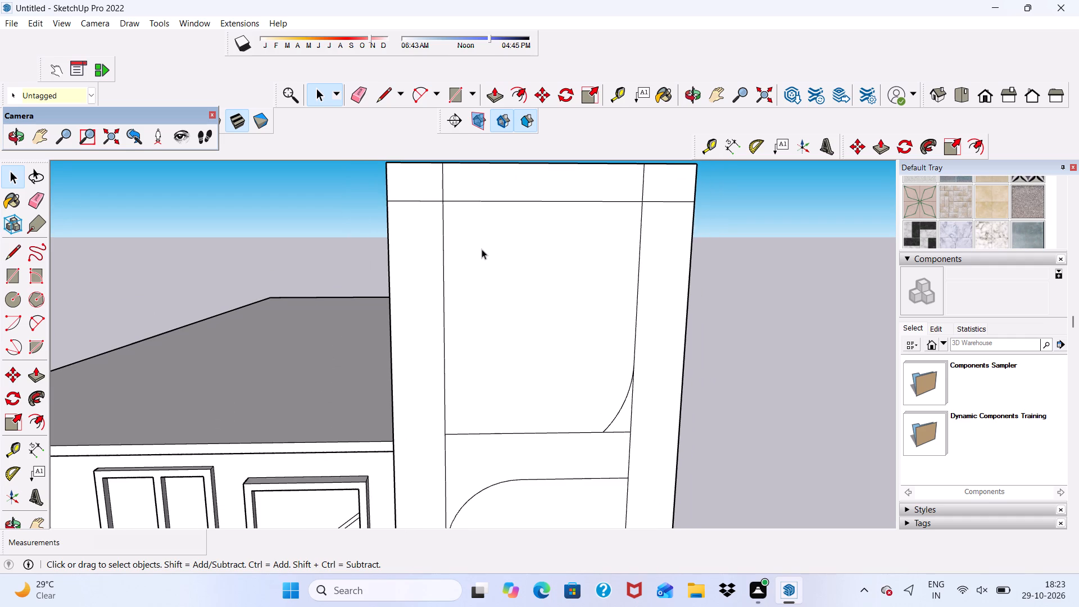
pyautogui.click(411, 92)
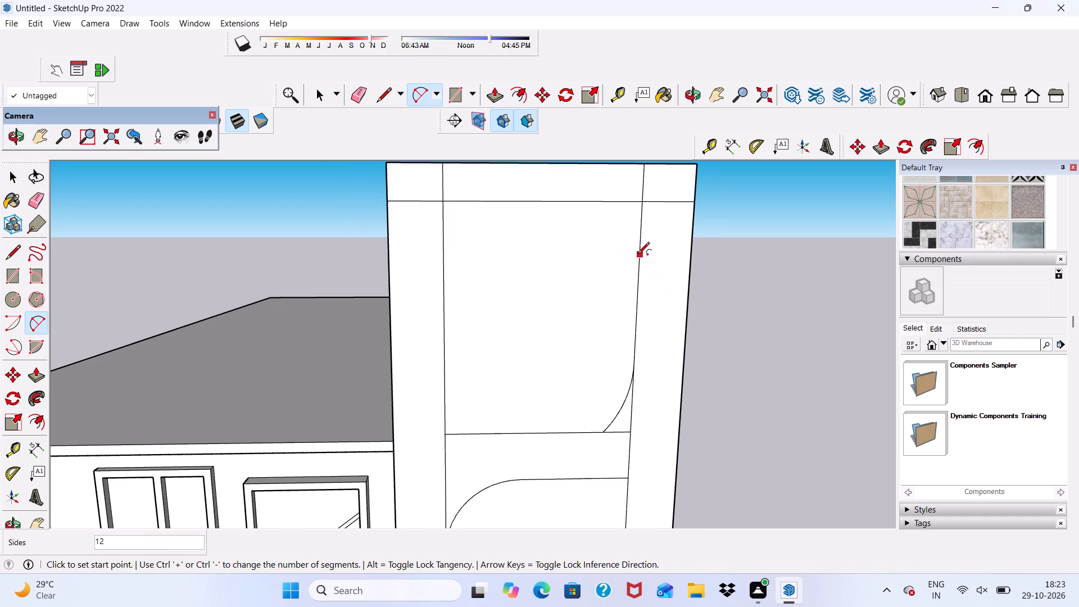
pyautogui.click(638, 255)
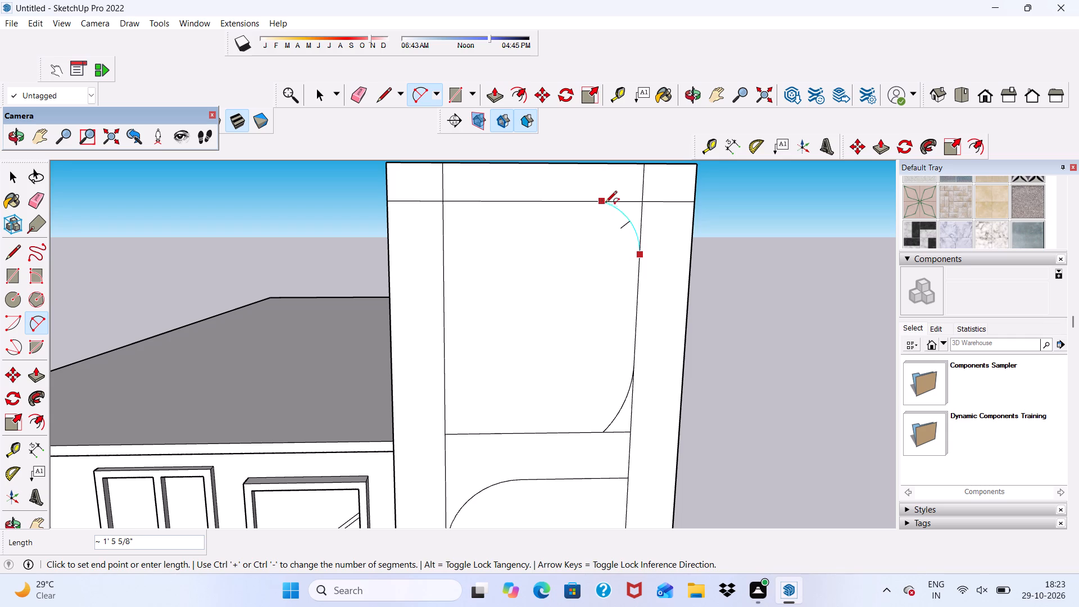
pyautogui.click(590, 203)
pyautogui.scroll(-3, 593, 218)
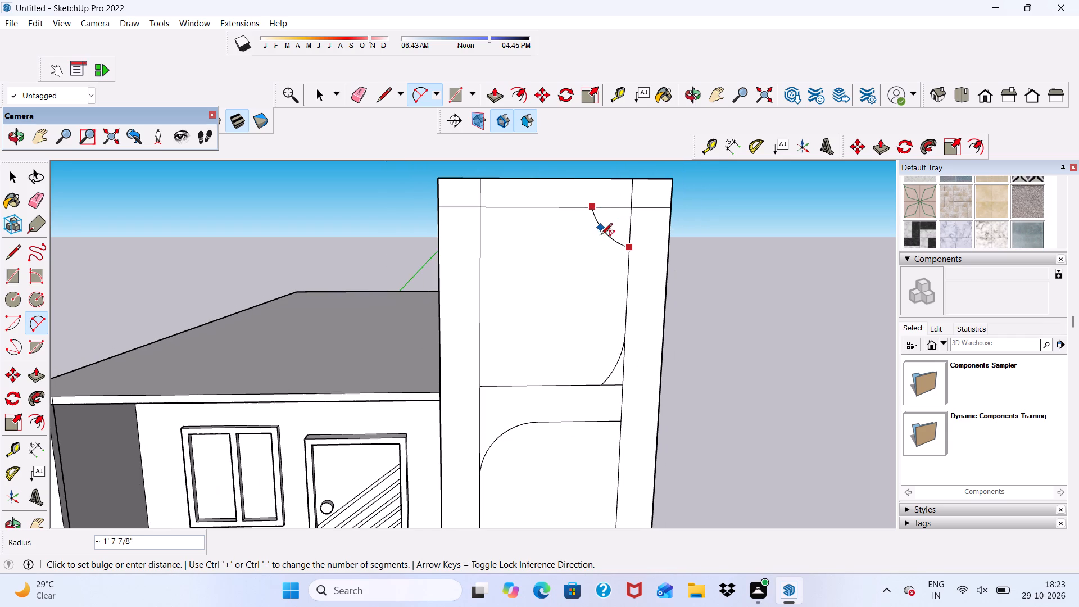
pyautogui.click(618, 214)
pyautogui.press('space')
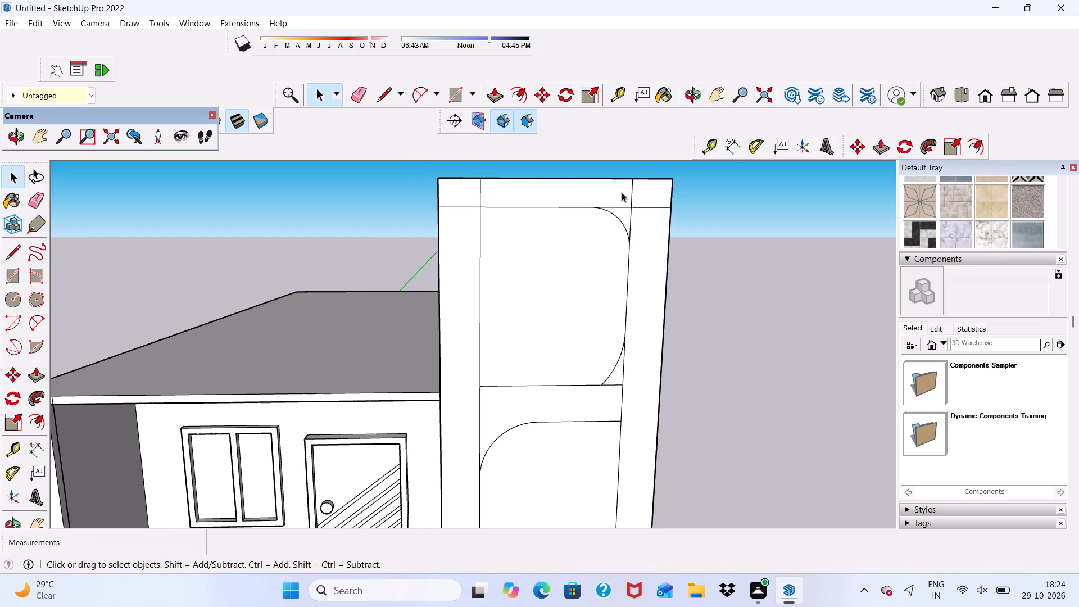
# Erase the square corner edges and line extensions outside the new arc at the top panel's outer upper corner.
pyautogui.click(358, 88)
pyautogui.moveTo(624, 192); pyautogui.dragTo(633, 212)
pyautogui.scroll(-5, 640, 202)
pyautogui.moveTo(649, 246); pyautogui.dragTo(661, 216, button='middle')
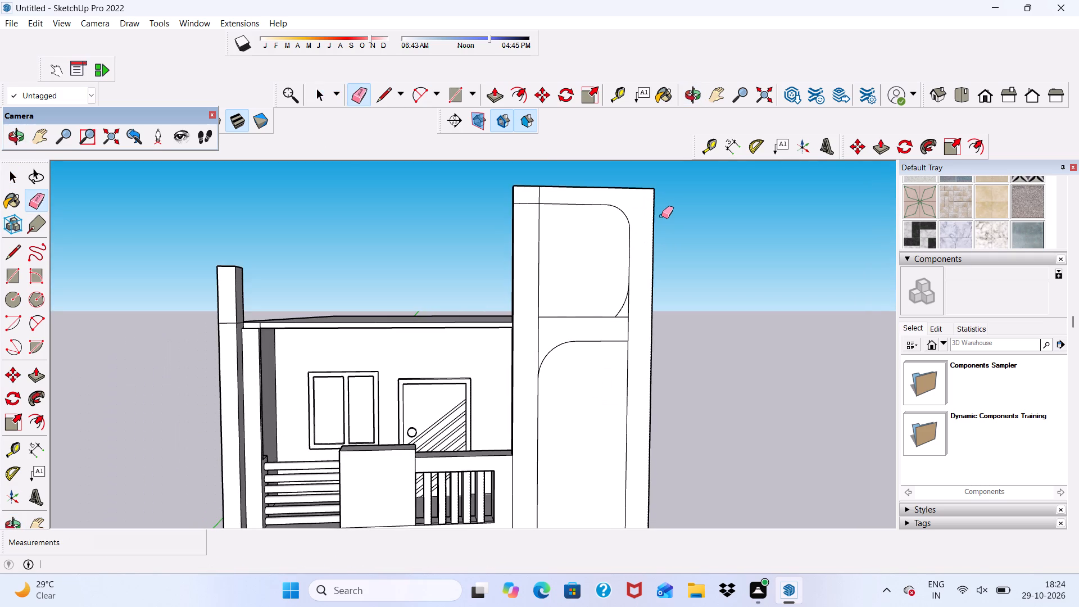
pyautogui.scroll(-5, 646, 209)
pyautogui.moveTo(584, 256); pyautogui.dragTo(599, 217, button='middle')
pyautogui.press('space')
# Erase the square edges outside the top panel's lower outer arc and both vertical segments joining it to the panel below.
pyautogui.scroll(4, 596, 290)
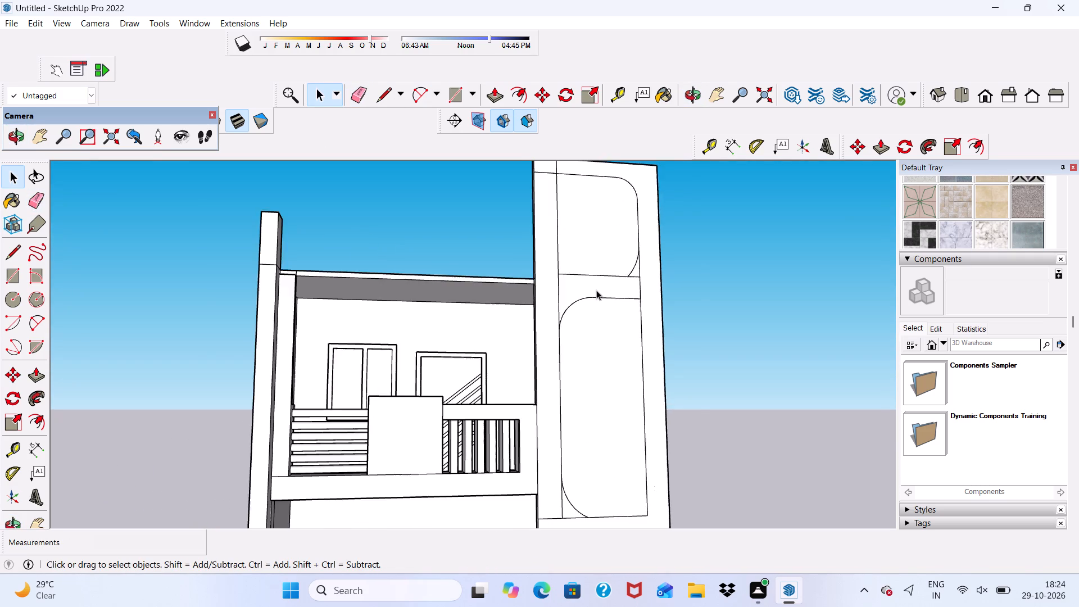
pyautogui.scroll(4, 594, 289)
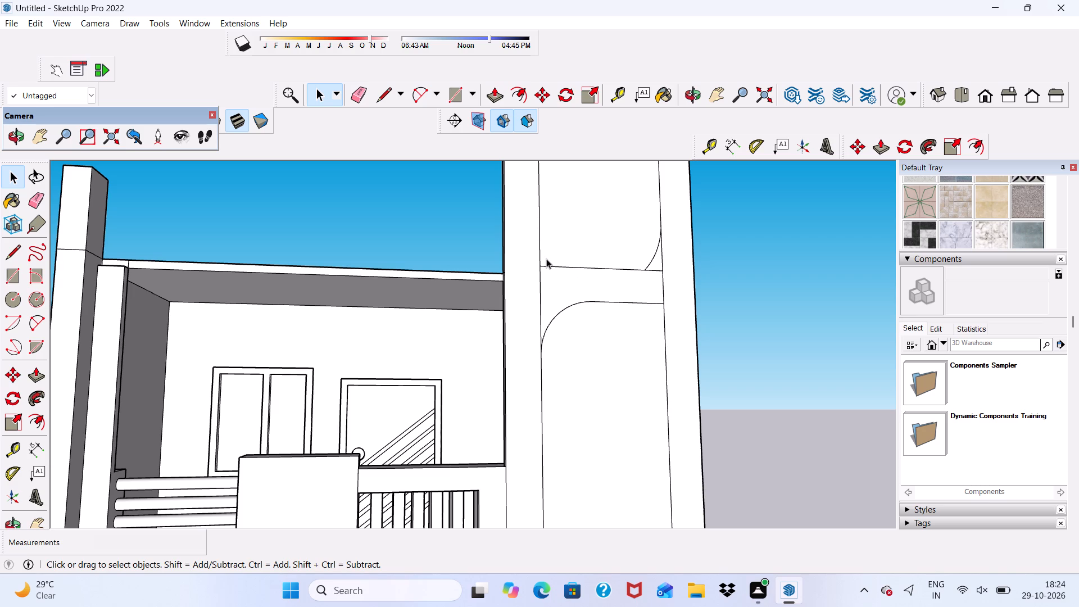
pyautogui.scroll(-1, 541, 294)
pyautogui.moveTo(550, 345); pyautogui.dragTo(472, 417, button='middle')
pyautogui.scroll(2, 633, 276)
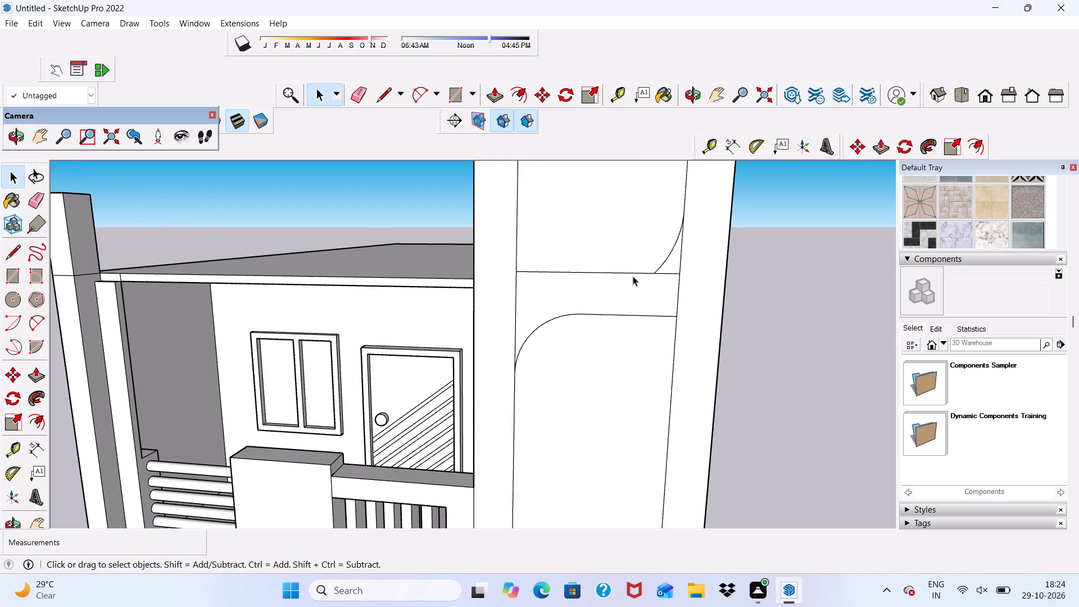
pyautogui.click(633, 276)
pyautogui.moveTo(633, 276); pyautogui.dragTo(589, 272)
pyautogui.press('space')
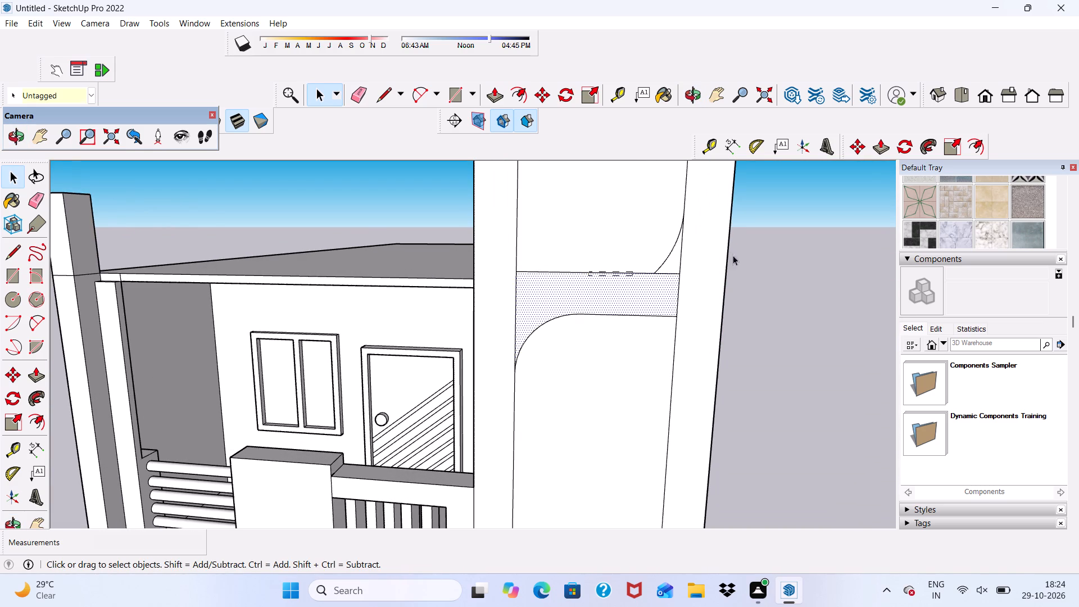
pyautogui.click(814, 252)
pyautogui.click(361, 94)
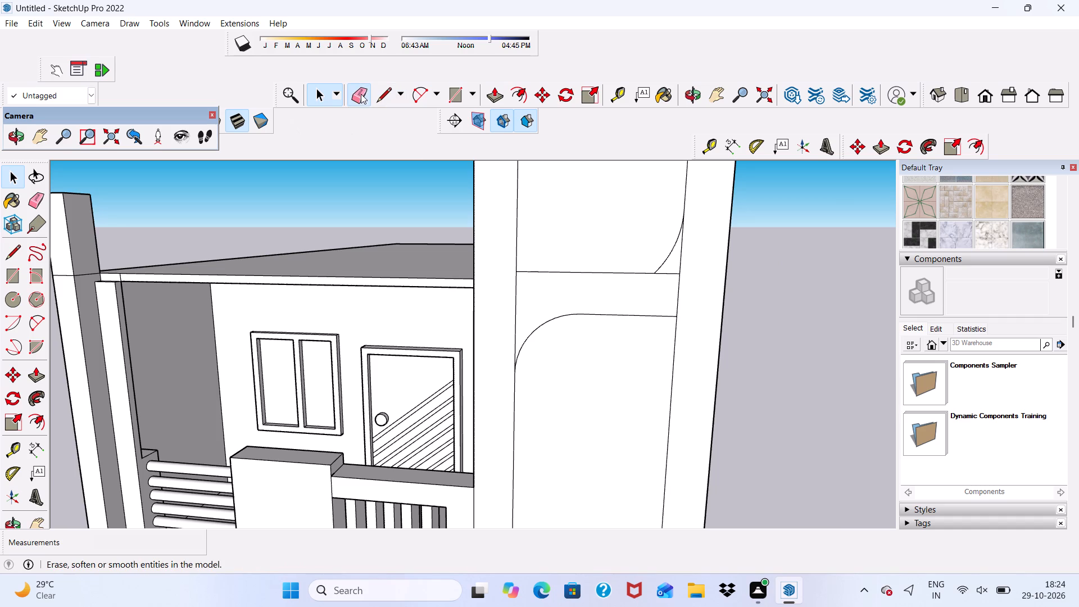
pyautogui.moveTo(678, 262); pyautogui.dragTo(672, 279)
pyautogui.moveTo(670, 268); pyautogui.dragTo(670, 268)
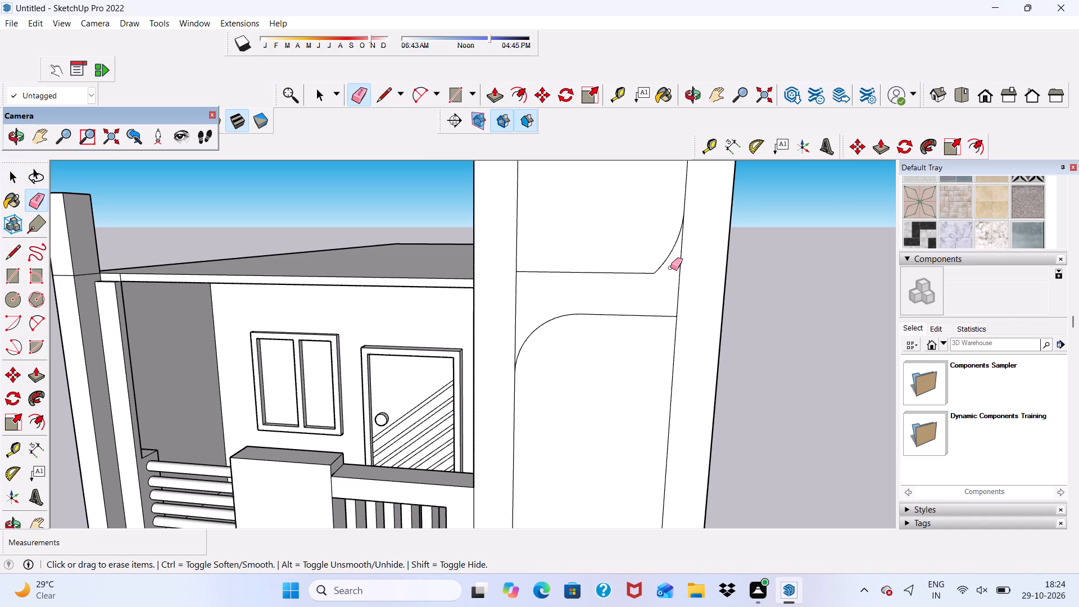
pyautogui.moveTo(670, 268); pyautogui.dragTo(679, 272)
pyautogui.click(683, 275)
pyautogui.scroll(-6, 681, 251)
pyautogui.moveTo(692, 316); pyautogui.dragTo(741, 323, button='middle')
pyautogui.scroll(4, 569, 306)
pyautogui.moveTo(607, 287); pyautogui.dragTo(614, 293)
pyautogui.moveTo(614, 283); pyautogui.dragTo(598, 284)
pyautogui.scroll(-6, 553, 269)
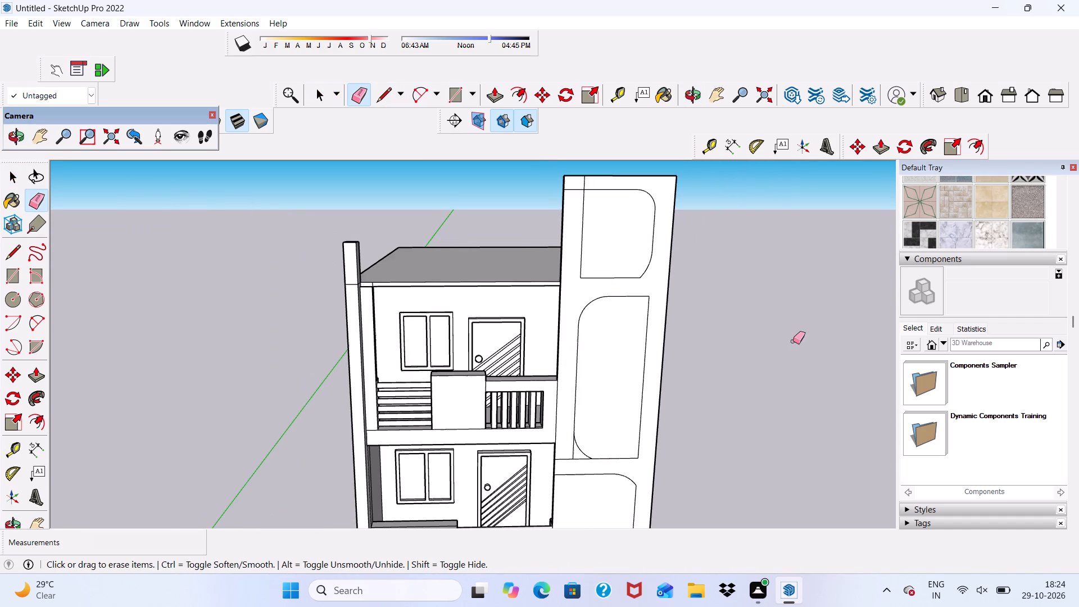
# Erase the horizontal and vertical line extensions beyond the top panel's inner upper corner.
pyautogui.scroll(5, 574, 194)
pyautogui.moveTo(576, 179); pyautogui.dragTo(567, 200)
pyautogui.moveTo(586, 181); pyautogui.dragTo(593, 179)
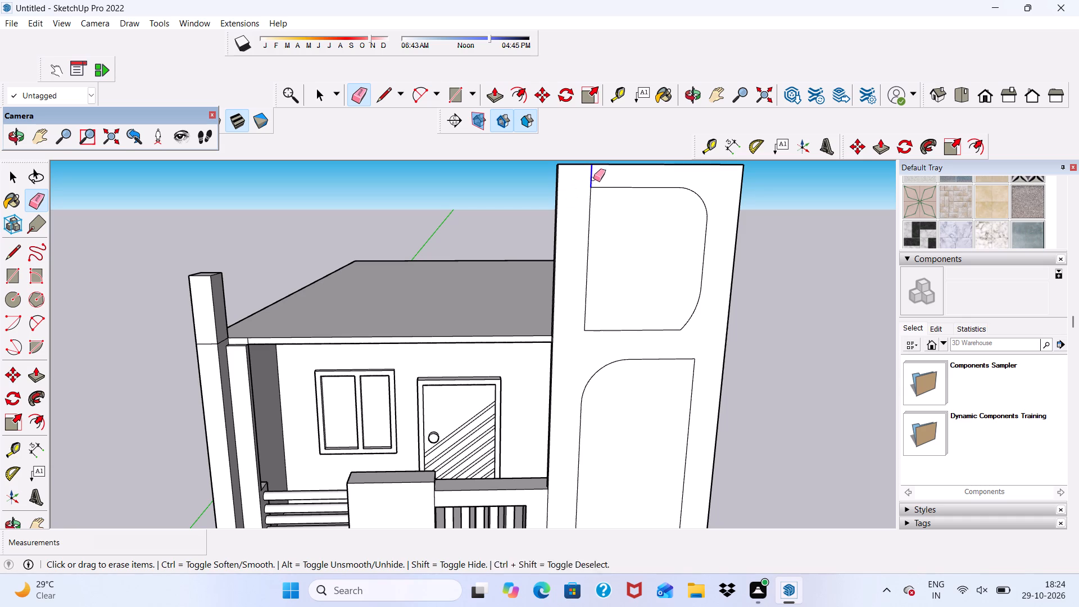
pyautogui.moveTo(593, 179); pyautogui.dragTo(599, 177)
pyautogui.scroll(-5, 613, 198)
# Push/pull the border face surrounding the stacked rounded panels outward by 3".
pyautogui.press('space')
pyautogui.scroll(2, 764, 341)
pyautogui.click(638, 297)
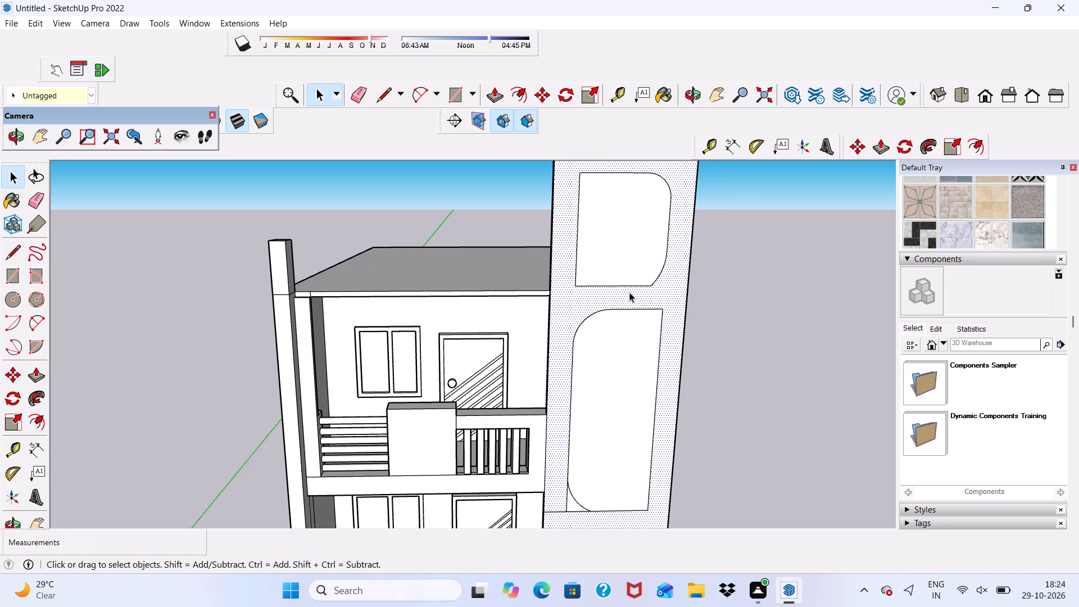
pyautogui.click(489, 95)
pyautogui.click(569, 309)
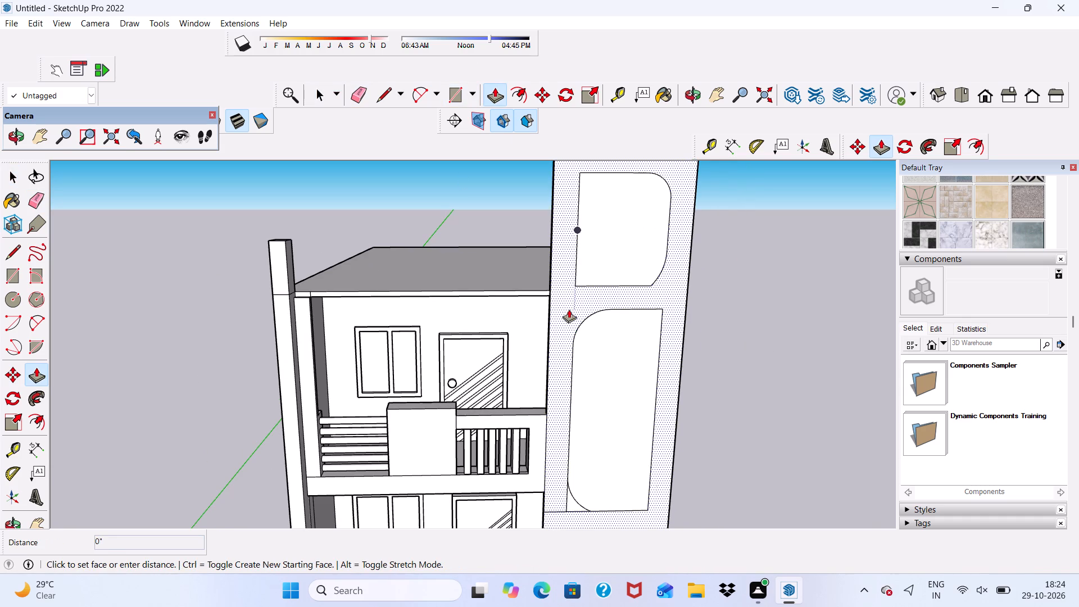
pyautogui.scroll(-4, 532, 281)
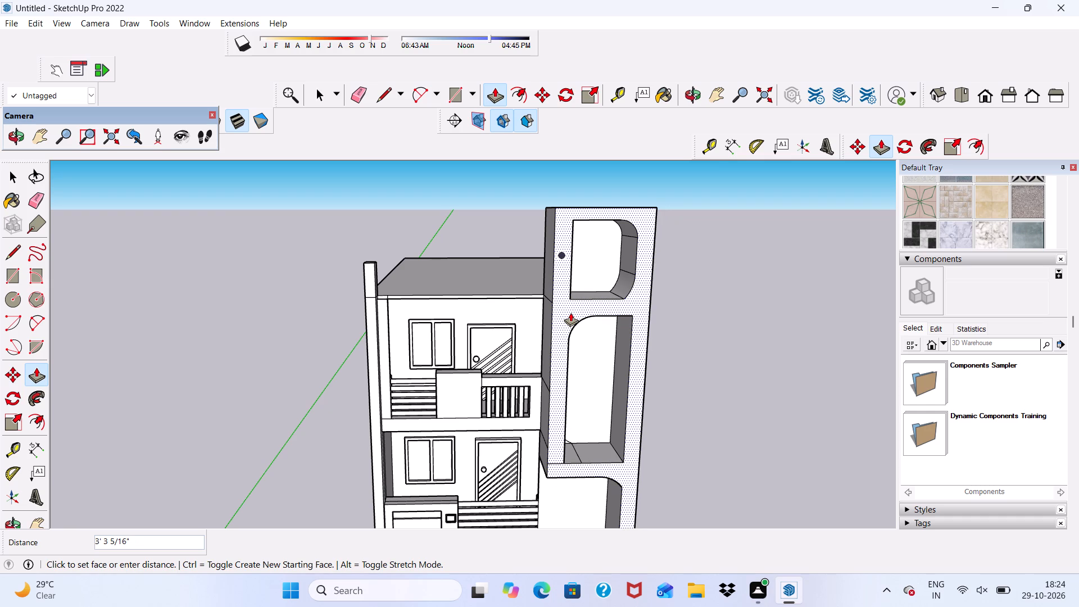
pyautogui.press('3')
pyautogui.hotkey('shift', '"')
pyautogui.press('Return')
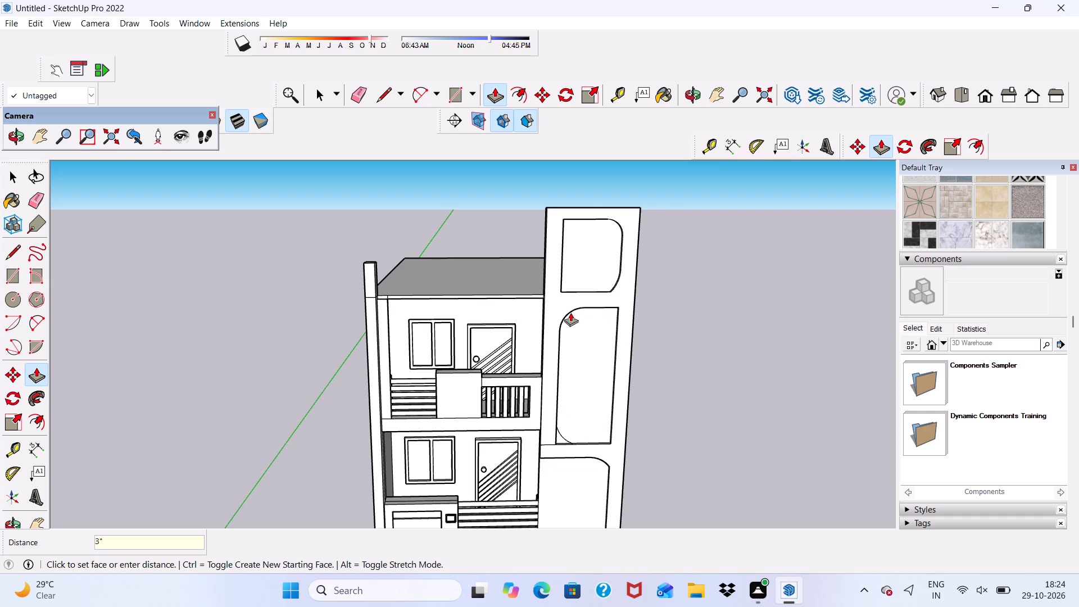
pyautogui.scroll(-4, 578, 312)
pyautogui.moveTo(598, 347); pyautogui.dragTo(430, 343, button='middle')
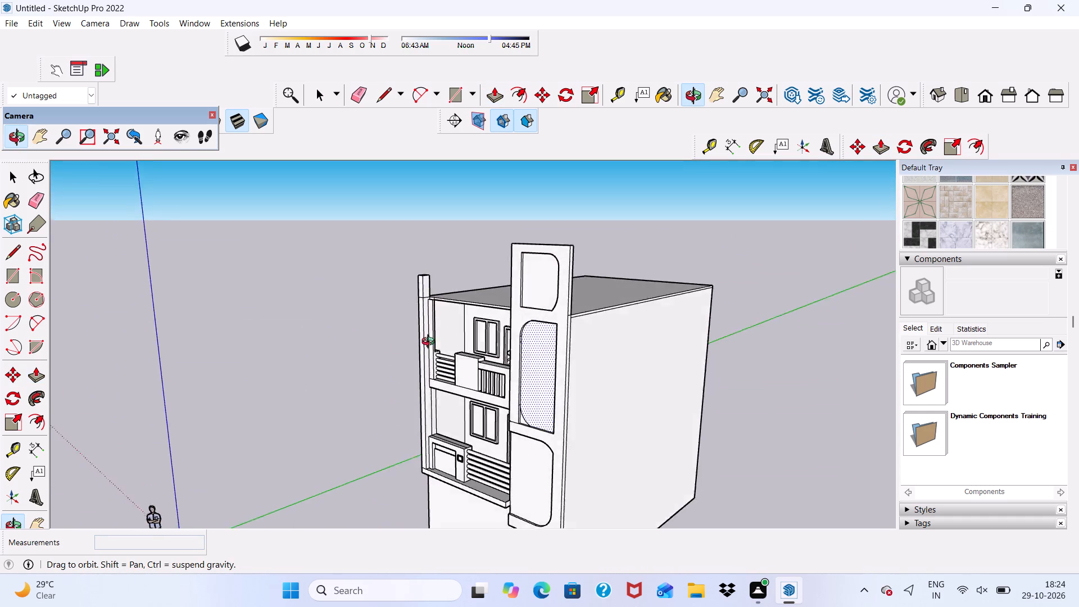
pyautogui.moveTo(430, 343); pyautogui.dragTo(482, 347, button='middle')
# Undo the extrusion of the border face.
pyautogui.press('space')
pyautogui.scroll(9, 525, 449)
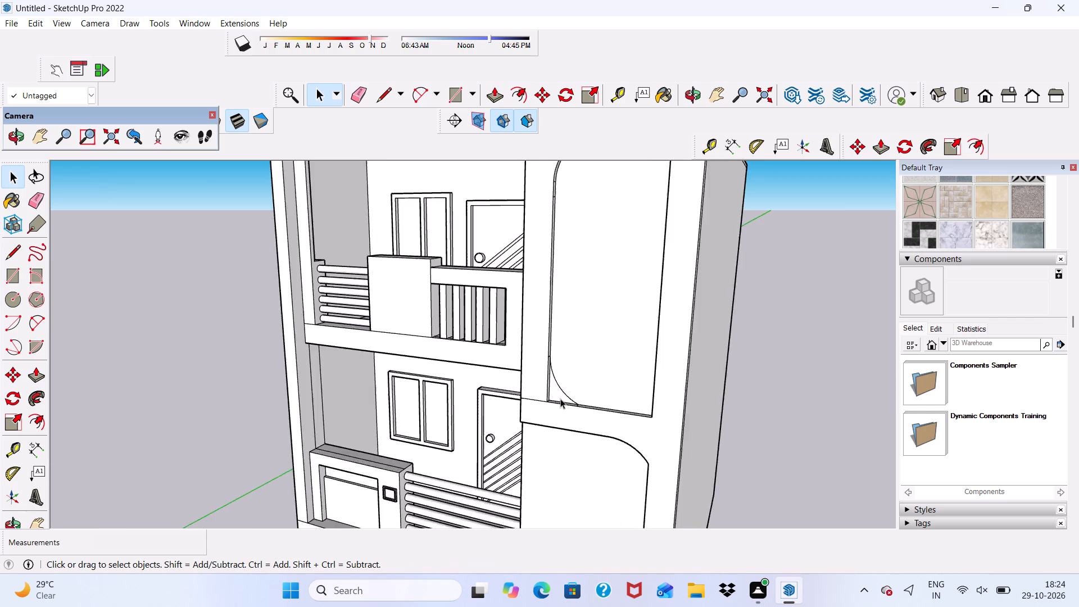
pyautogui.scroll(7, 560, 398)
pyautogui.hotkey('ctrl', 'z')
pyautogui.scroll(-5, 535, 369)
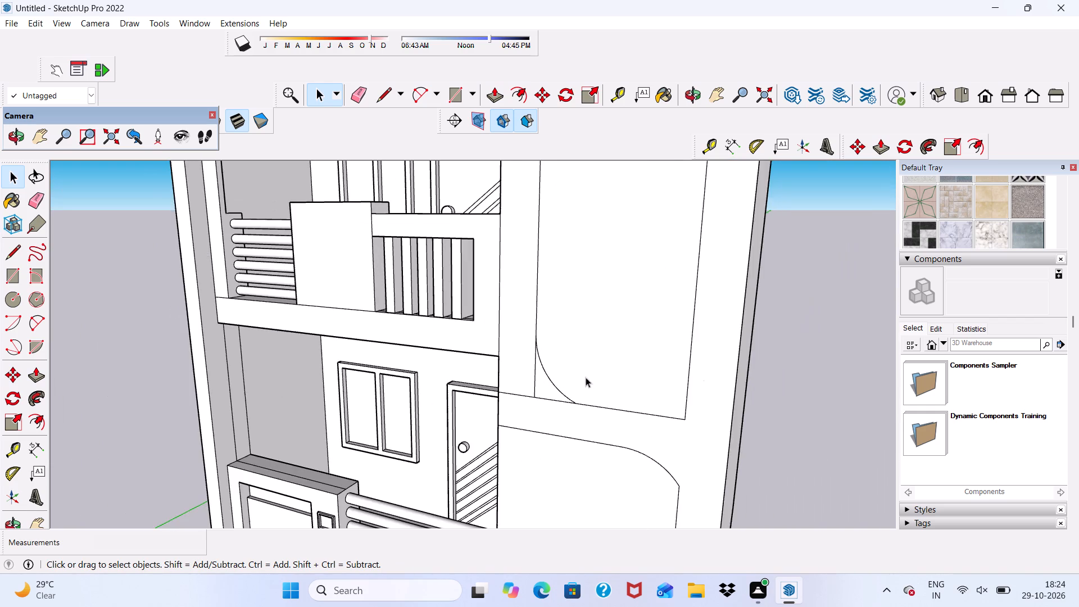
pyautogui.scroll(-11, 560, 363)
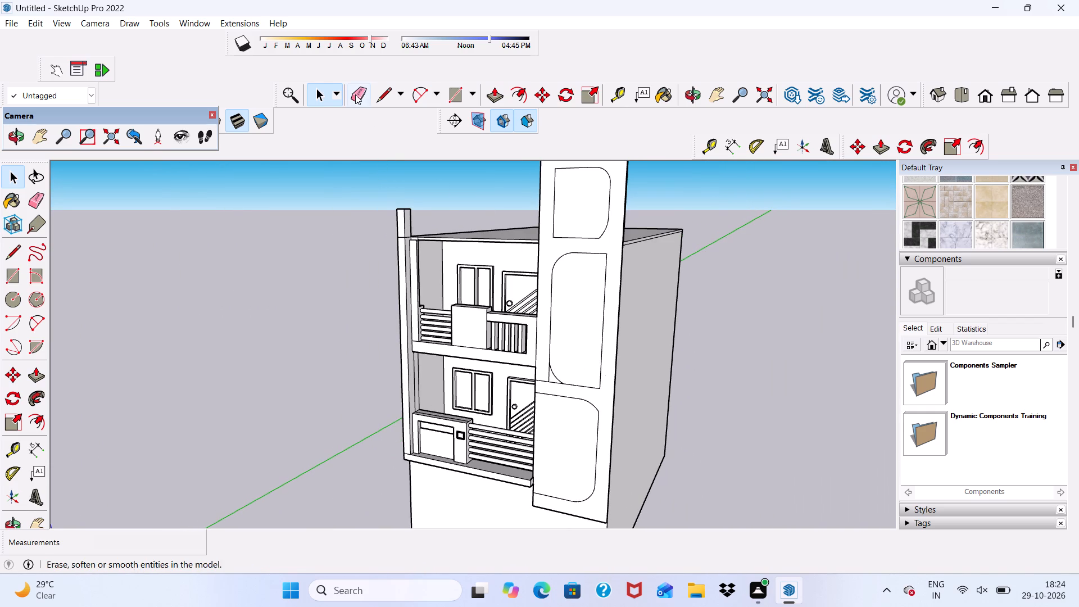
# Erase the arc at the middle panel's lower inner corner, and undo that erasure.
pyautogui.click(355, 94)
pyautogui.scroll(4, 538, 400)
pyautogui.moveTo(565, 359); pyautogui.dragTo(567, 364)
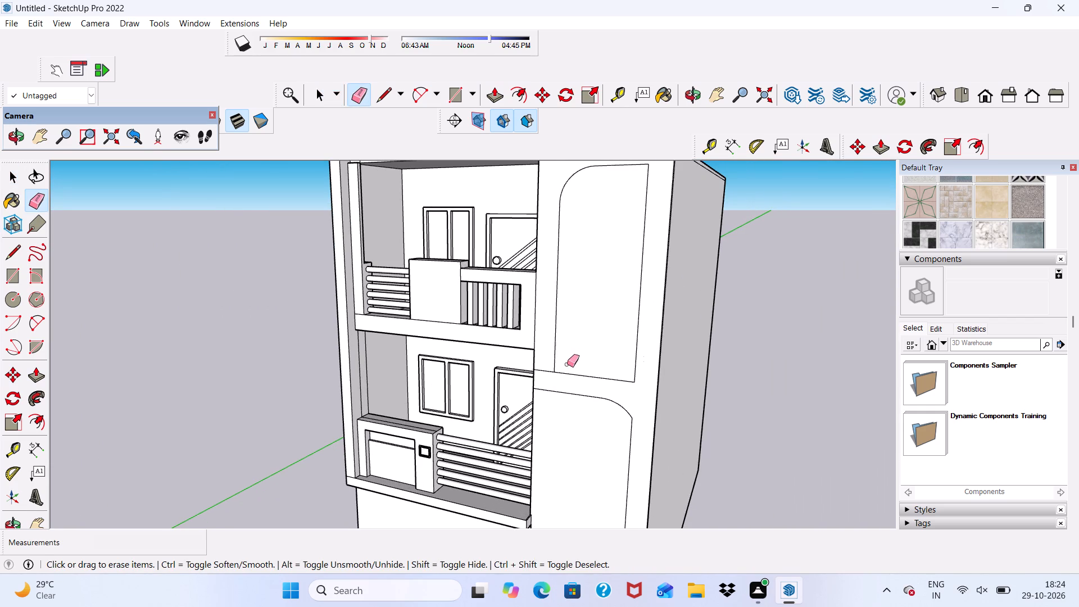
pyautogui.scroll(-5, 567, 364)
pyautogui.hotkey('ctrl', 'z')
# Erase the square corner edges and line extension outside the arc at the middle panel's lower inner corner.
pyautogui.scroll(8, 571, 393)
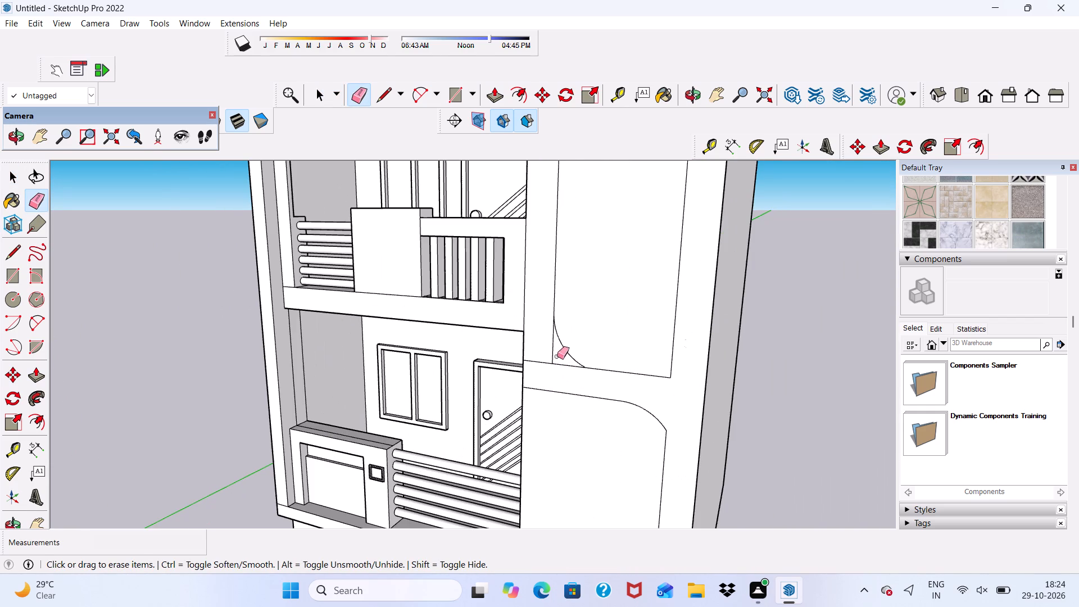
pyautogui.moveTo(554, 343); pyautogui.dragTo(555, 361)
pyautogui.moveTo(555, 361); pyautogui.dragTo(556, 368)
pyautogui.scroll(-5, 511, 362)
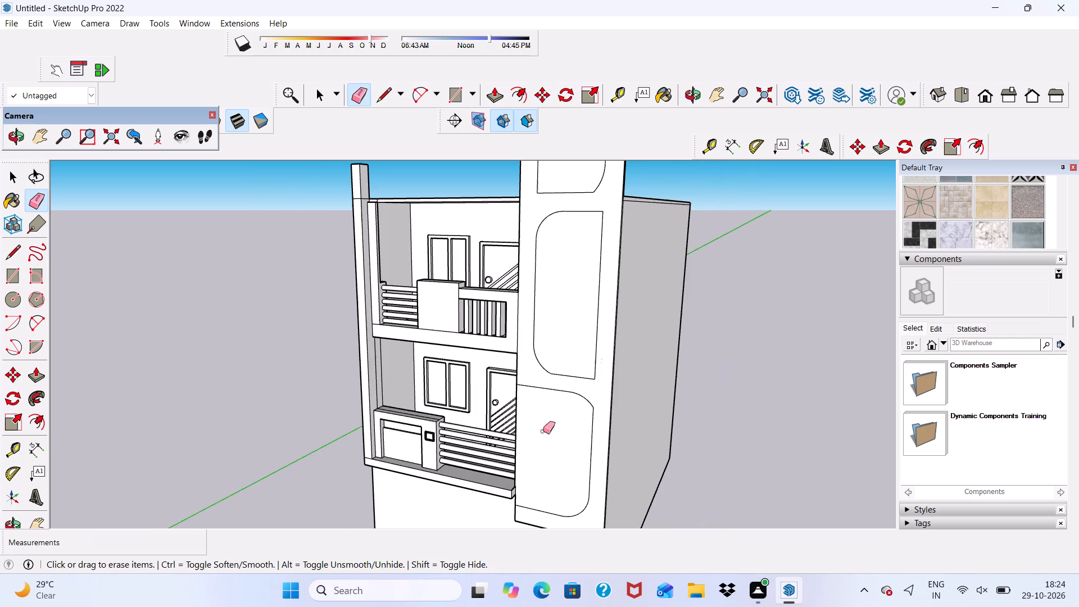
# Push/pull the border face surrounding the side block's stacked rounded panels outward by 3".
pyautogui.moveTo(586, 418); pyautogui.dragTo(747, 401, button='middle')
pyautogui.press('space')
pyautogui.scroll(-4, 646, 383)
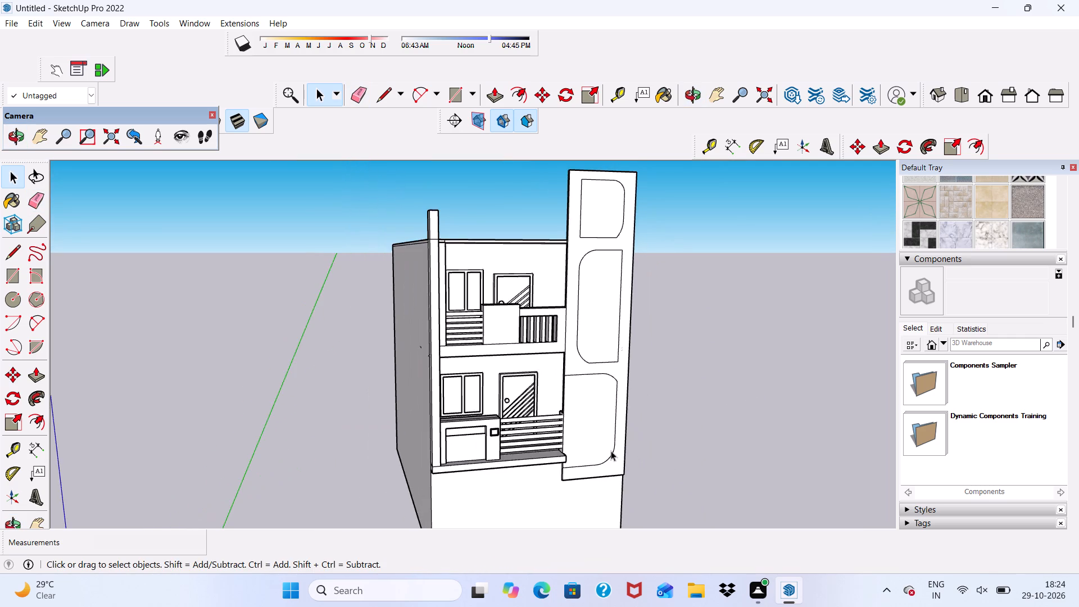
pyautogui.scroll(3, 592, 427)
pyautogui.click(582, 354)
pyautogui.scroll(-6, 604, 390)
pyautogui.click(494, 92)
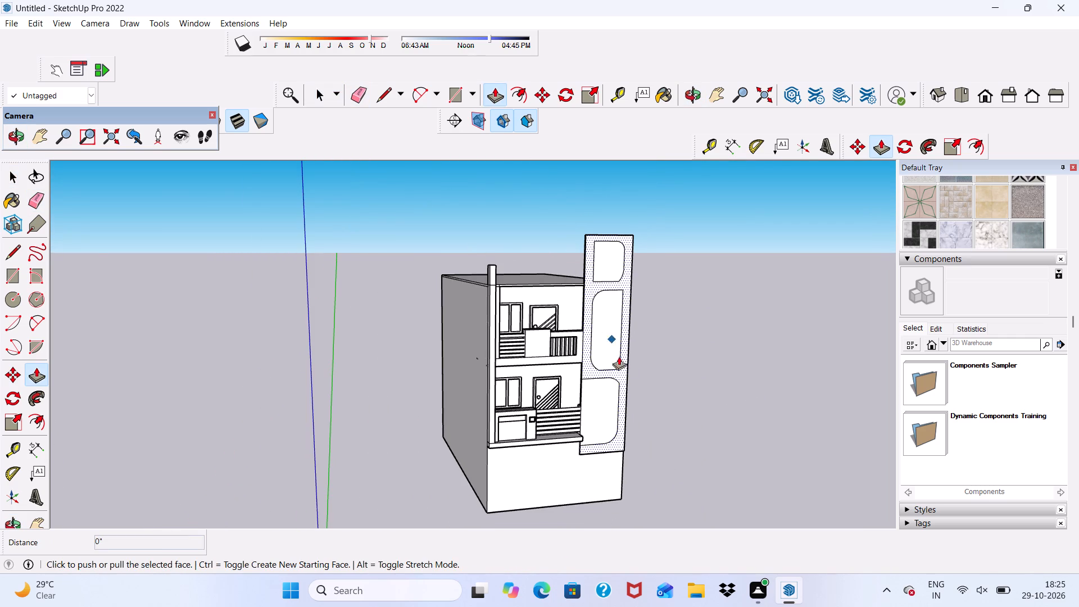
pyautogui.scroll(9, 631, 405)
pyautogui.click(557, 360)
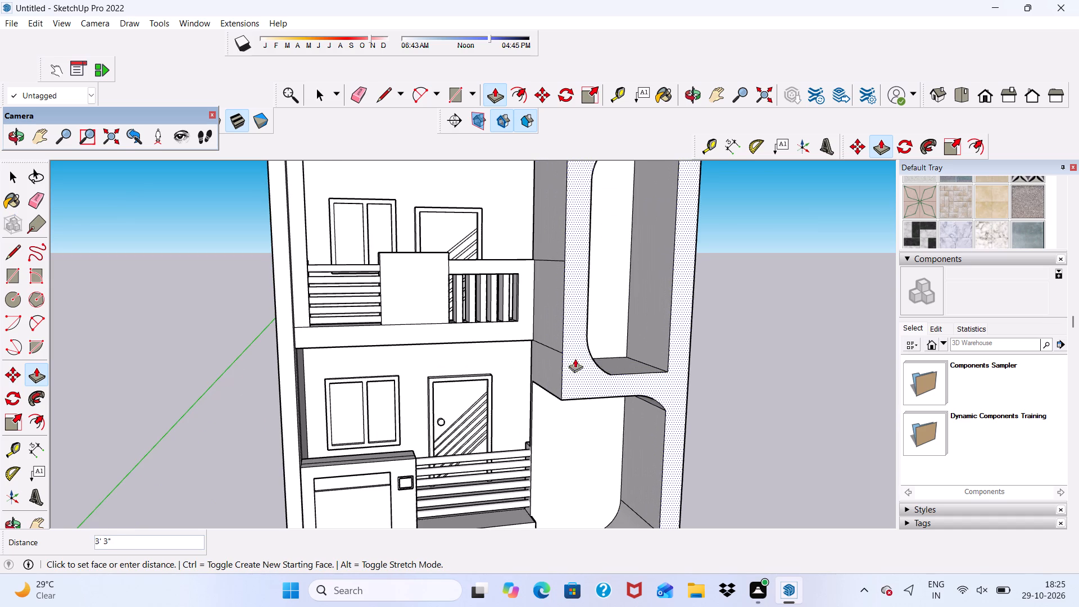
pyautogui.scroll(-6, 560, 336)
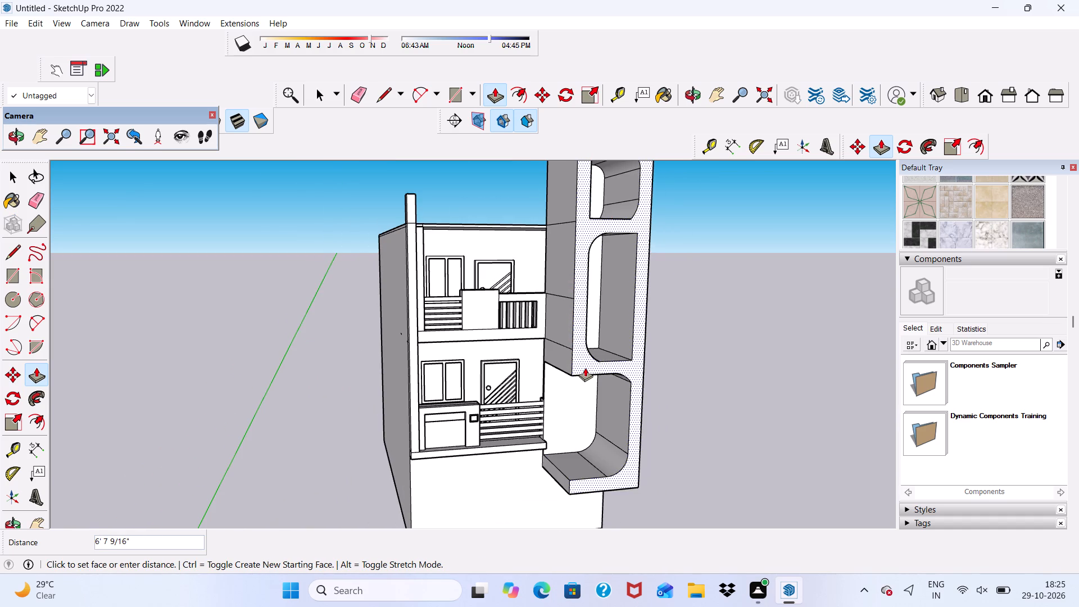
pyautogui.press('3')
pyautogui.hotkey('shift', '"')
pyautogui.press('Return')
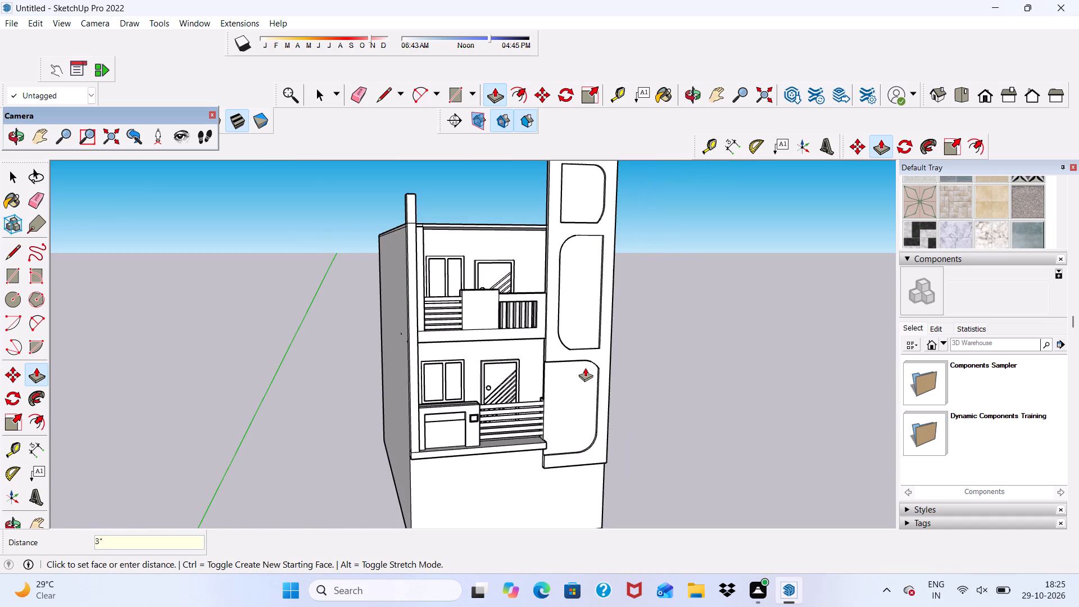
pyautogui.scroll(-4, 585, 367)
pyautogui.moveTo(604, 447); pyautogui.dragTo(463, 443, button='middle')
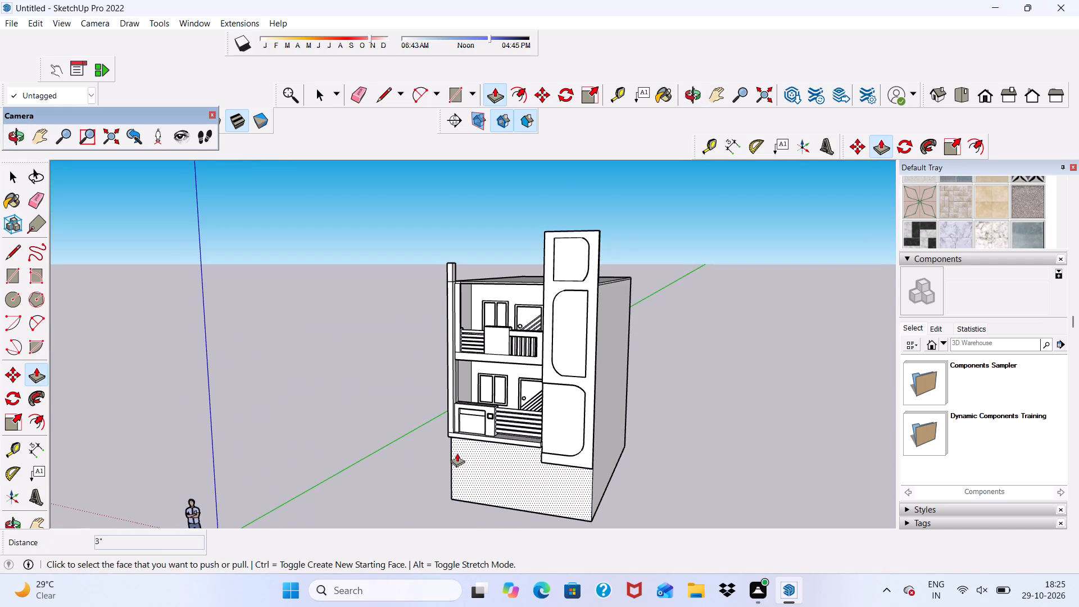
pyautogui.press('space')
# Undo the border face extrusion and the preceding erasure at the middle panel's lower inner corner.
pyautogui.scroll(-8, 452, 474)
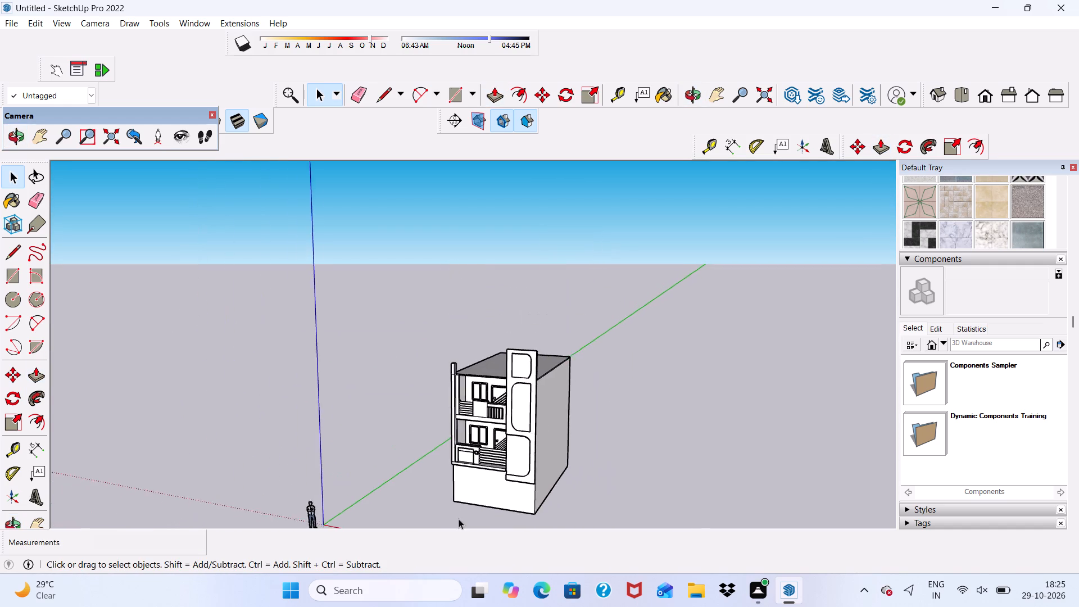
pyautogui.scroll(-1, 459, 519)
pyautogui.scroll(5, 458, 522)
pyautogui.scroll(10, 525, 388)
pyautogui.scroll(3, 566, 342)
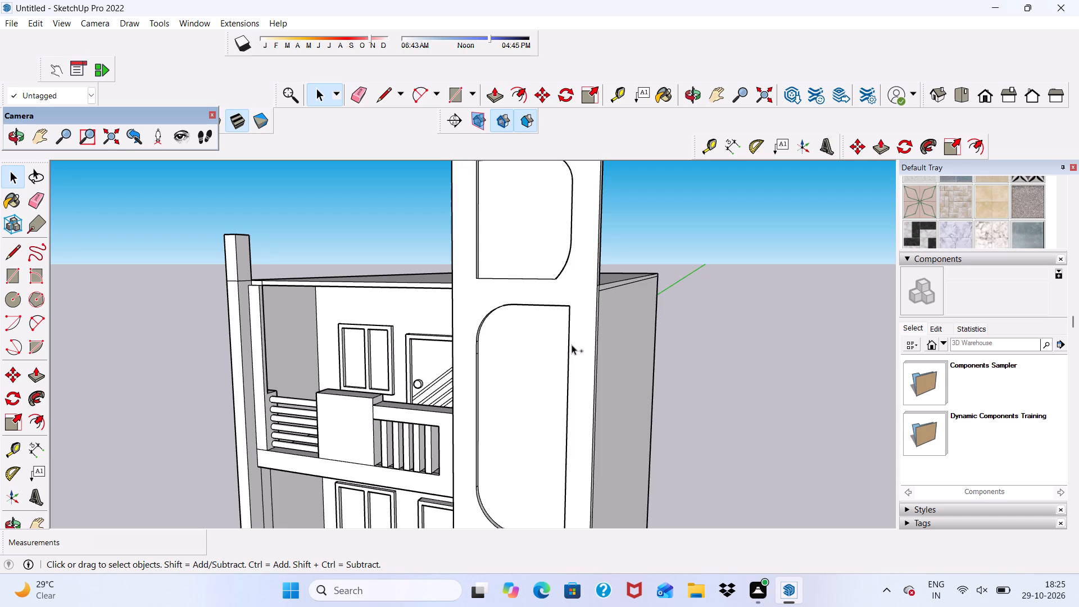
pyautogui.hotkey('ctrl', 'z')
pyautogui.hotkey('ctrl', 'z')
# Erase the middle panel's straight vertical edge nearest the side block's outer edge.
pyautogui.scroll(-2, 500, 346)
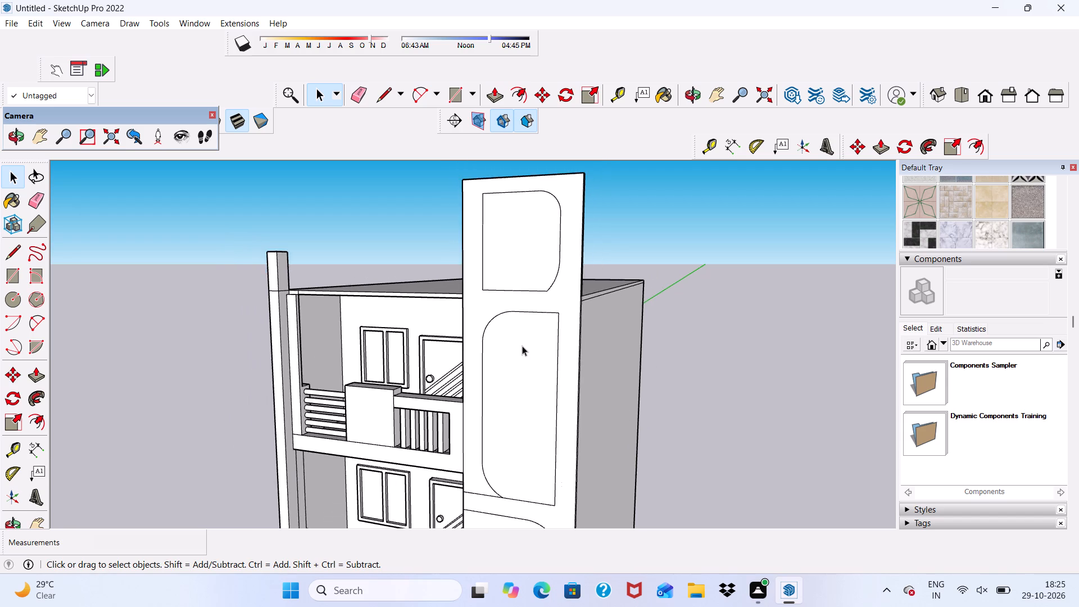
pyautogui.press('space')
pyautogui.scroll(-4, 523, 346)
pyautogui.moveTo(523, 368); pyautogui.dragTo(575, 345, button='middle')
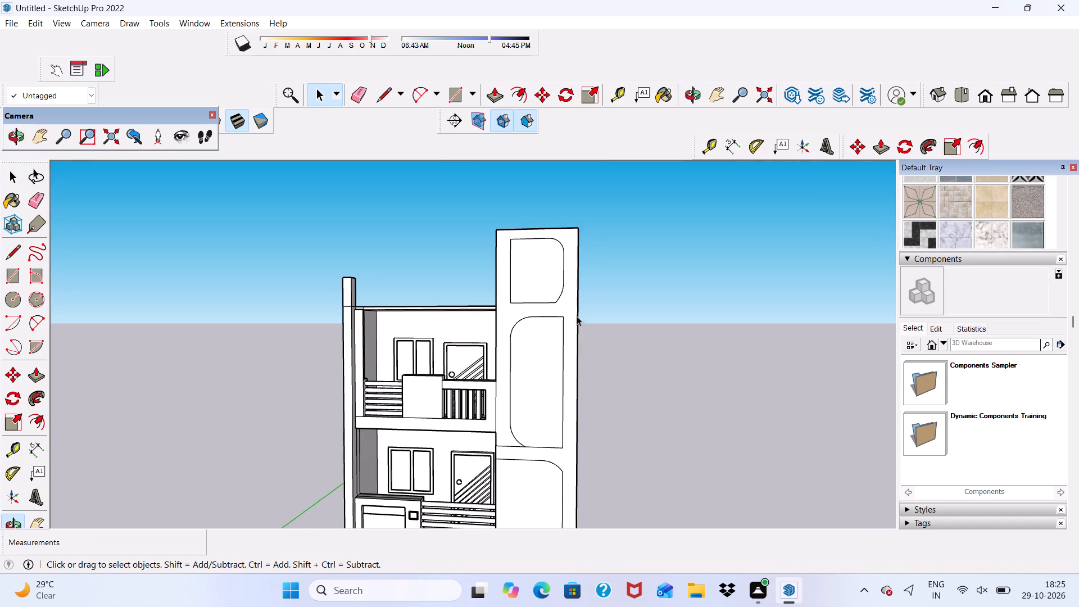
pyautogui.scroll(4, 565, 282)
pyautogui.scroll(4, 574, 363)
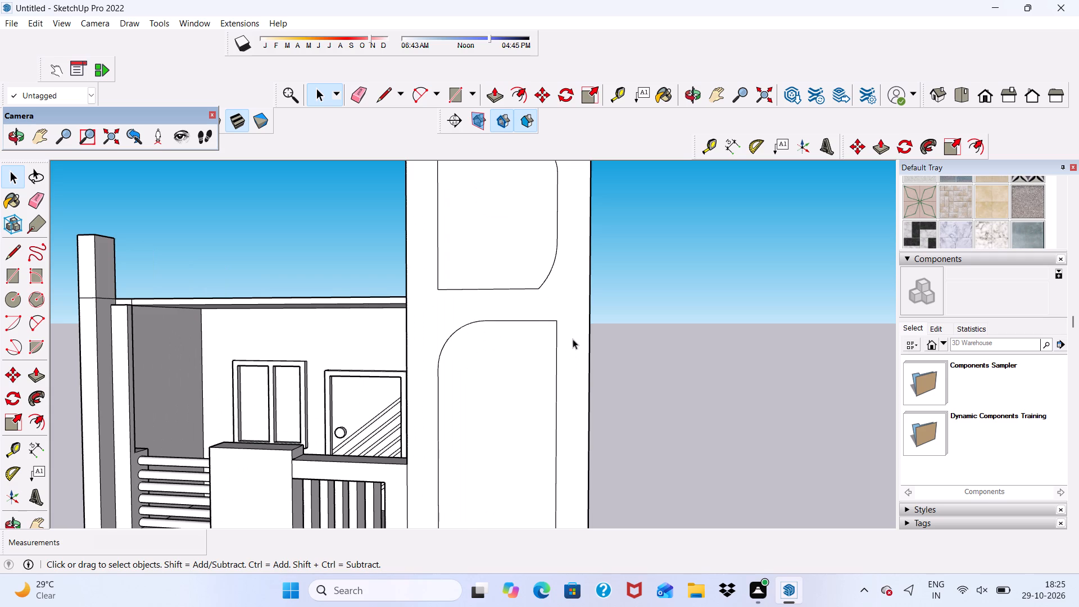
pyautogui.scroll(-4, 541, 277)
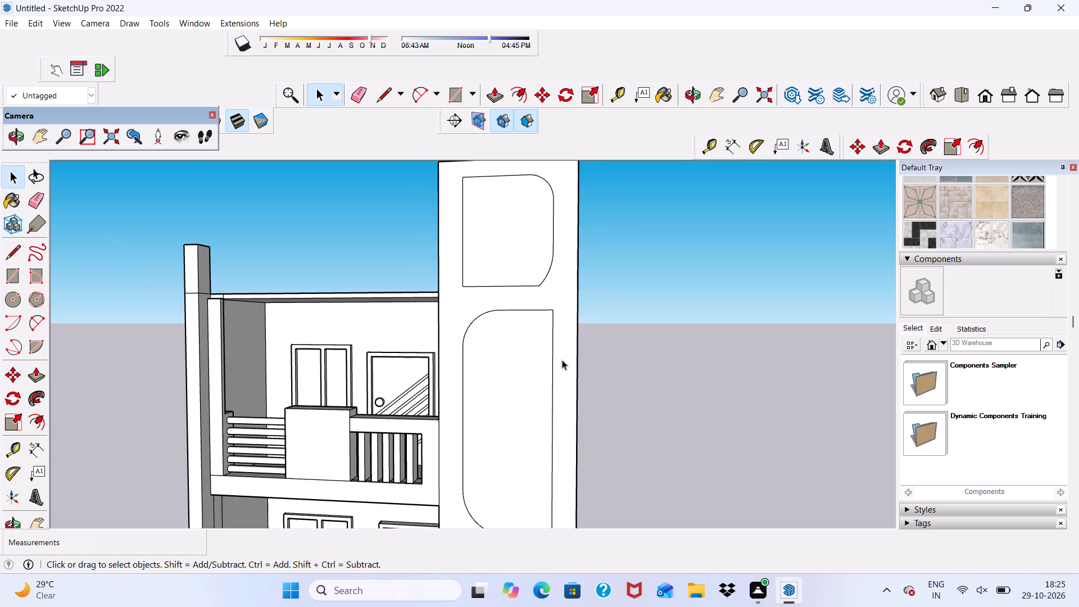
pyautogui.click(358, 87)
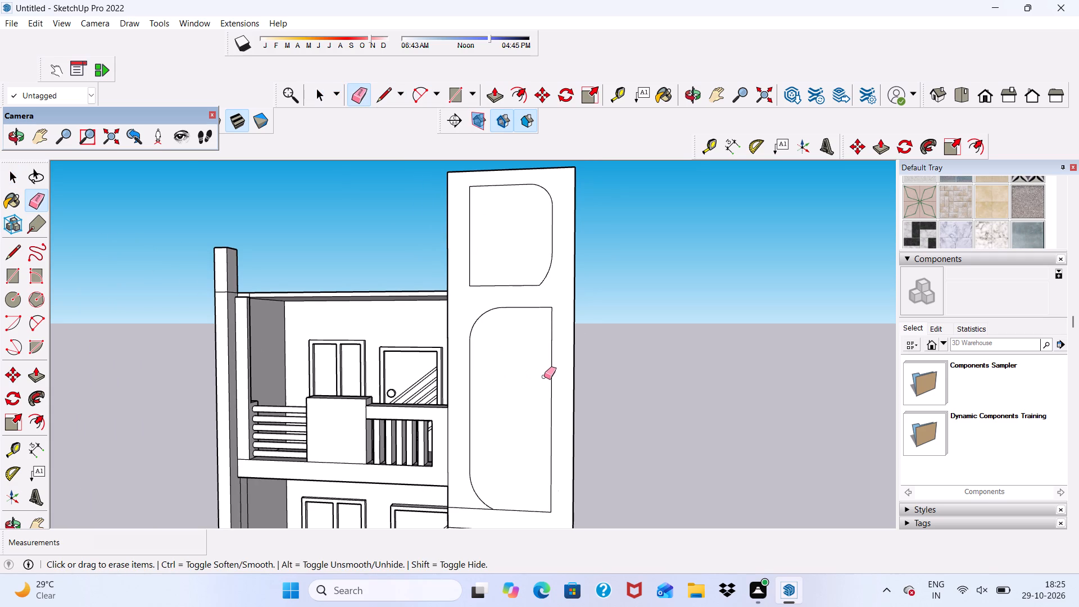
pyautogui.click(544, 377)
pyautogui.moveTo(557, 339); pyautogui.dragTo(542, 354)
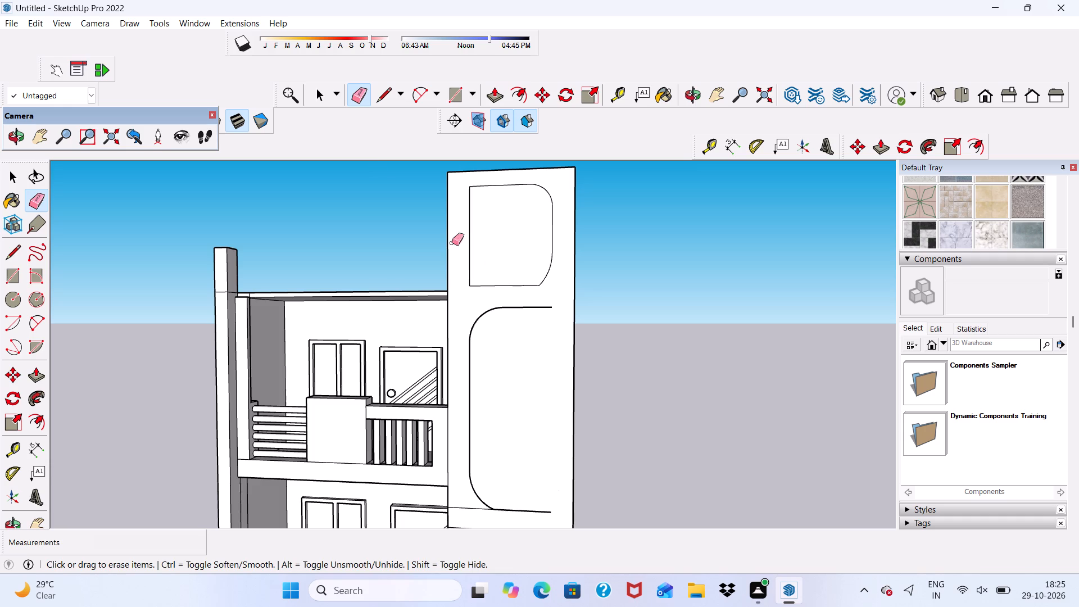
# Draw lines of about 1' 1 13/16" extending the middle panel's top and bottom edges to the side block's outer edge.
pyautogui.click(389, 93)
pyautogui.scroll(1, 550, 243)
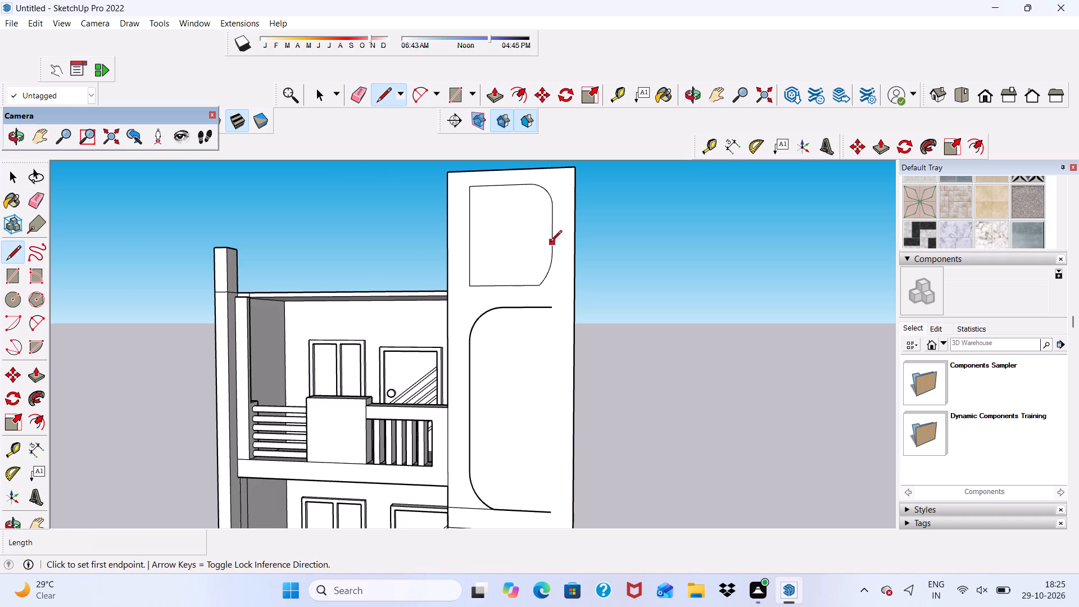
pyautogui.scroll(1, 550, 243)
pyautogui.click(552, 323)
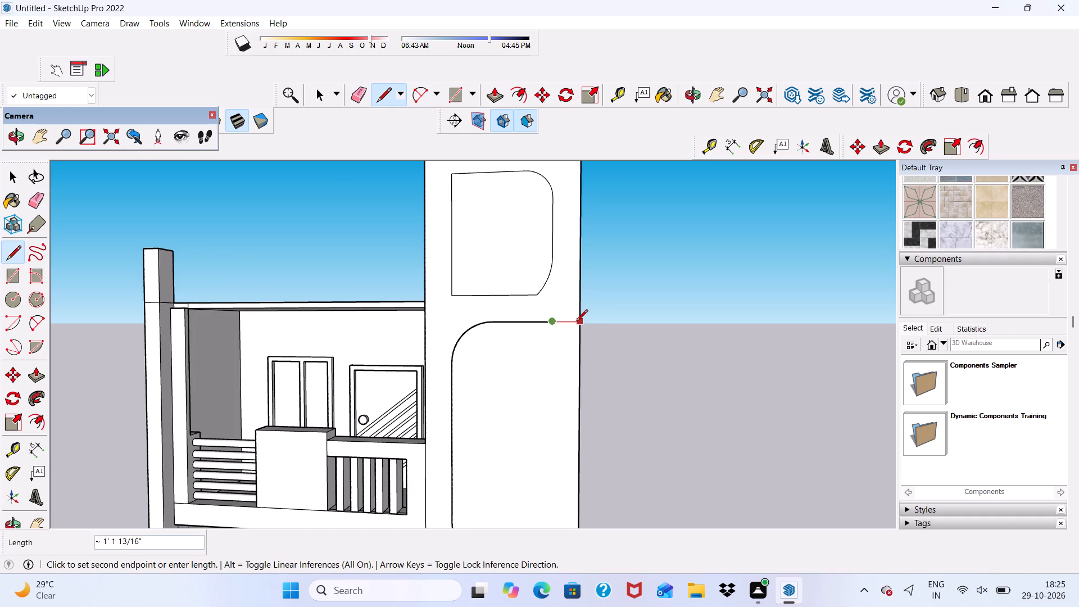
pyautogui.click(578, 322)
pyautogui.scroll(-6, 577, 253)
pyautogui.scroll(5, 542, 523)
pyautogui.scroll(5, 554, 449)
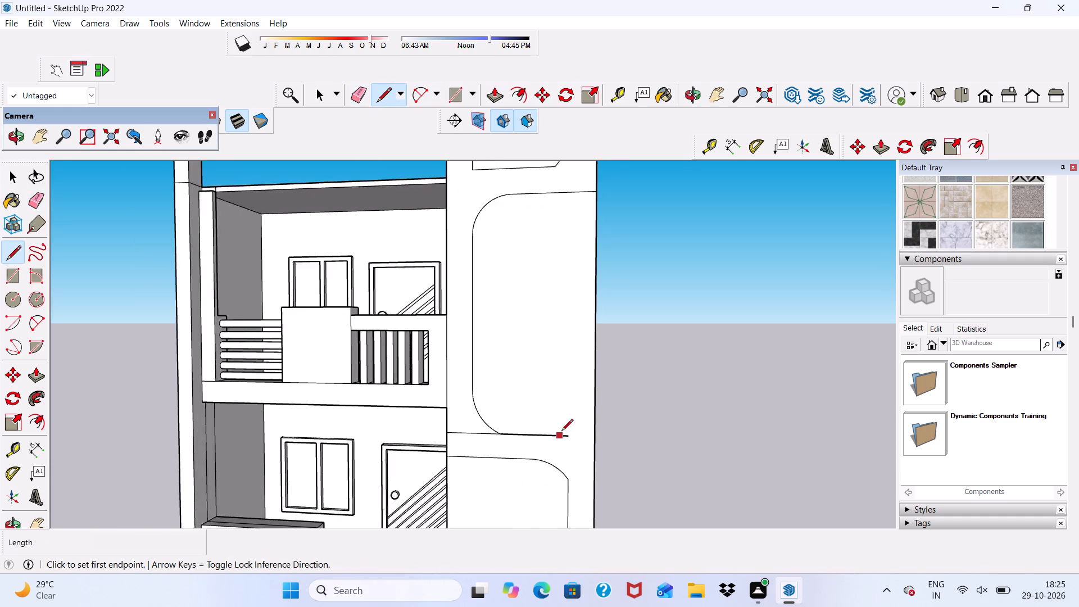
pyautogui.scroll(8, 561, 432)
pyautogui.scroll(-1, 574, 441)
pyautogui.click(574, 441)
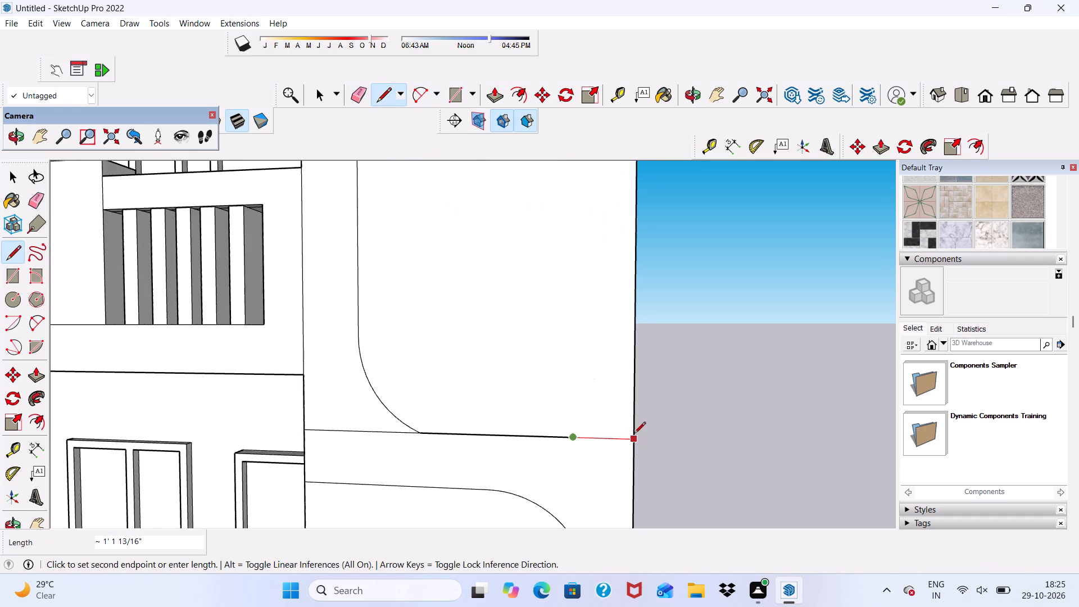
pyautogui.click(631, 435)
pyautogui.scroll(-7, 554, 375)
pyautogui.moveTo(585, 401); pyautogui.dragTo(602, 423, button='middle')
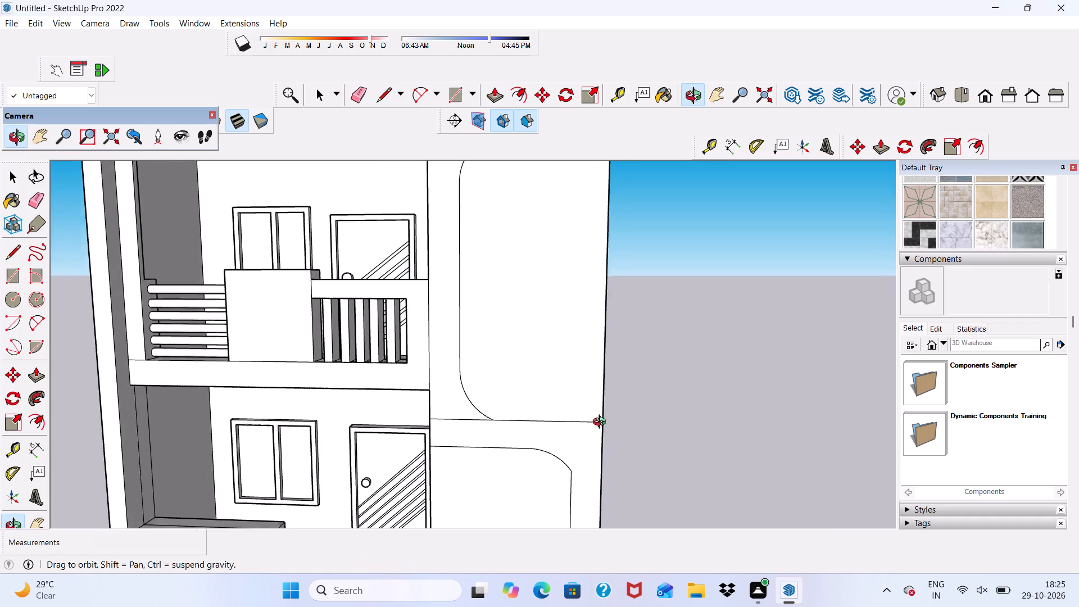
pyautogui.moveTo(602, 423); pyautogui.dragTo(602, 430, button='middle')
pyautogui.press('space')
# Erase the line extension between the middle panel's lower inner arc and the side block's inner edge.
pyautogui.scroll(-5, 556, 376)
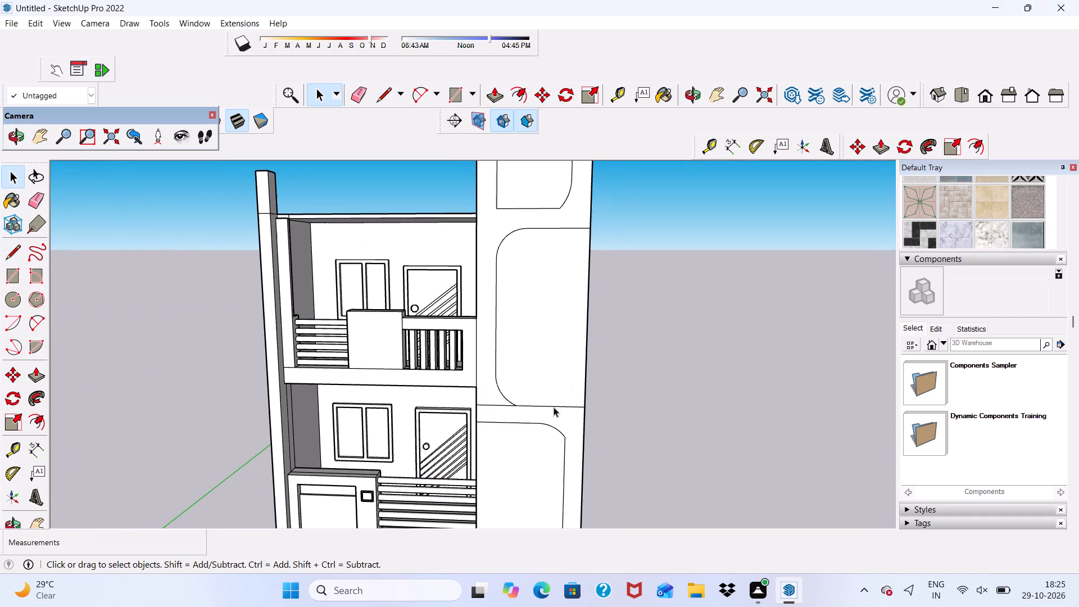
pyautogui.moveTo(554, 407); pyautogui.dragTo(591, 346, button='middle')
pyautogui.scroll(5, 492, 413)
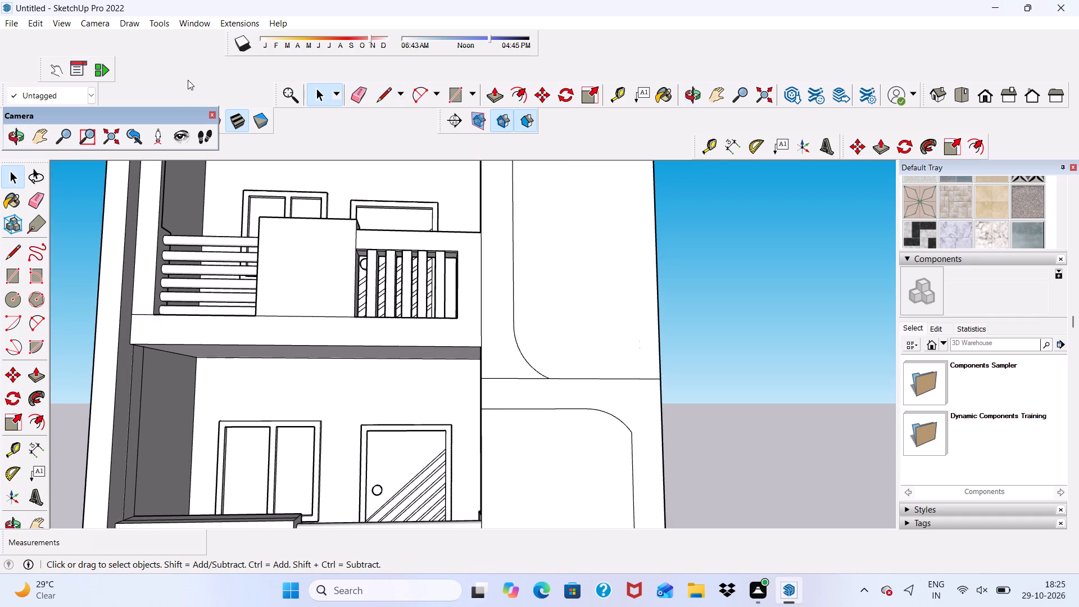
pyautogui.click(358, 90)
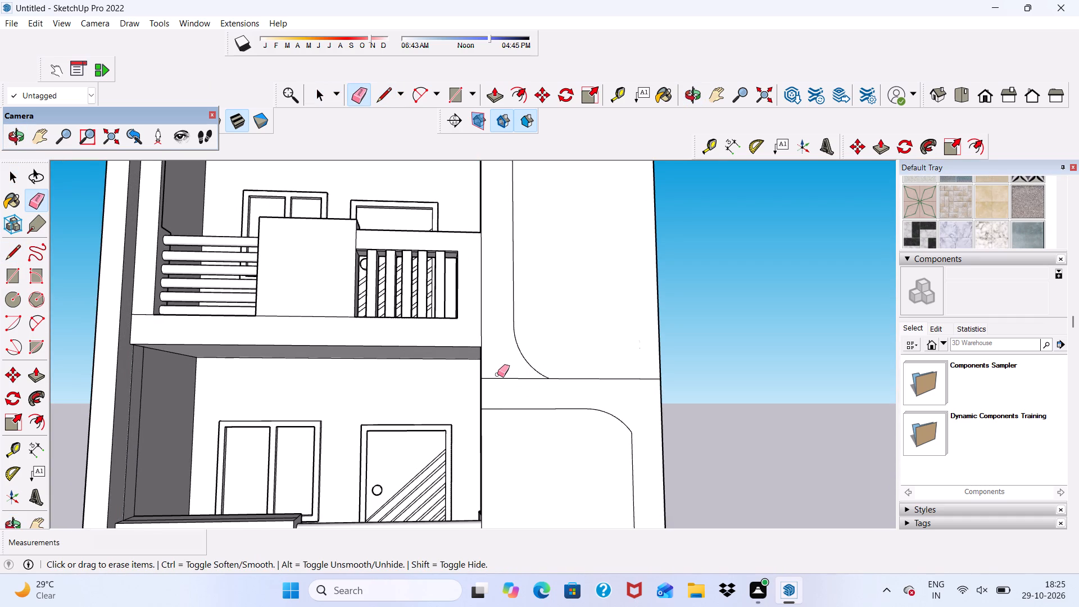
pyautogui.moveTo(497, 374); pyautogui.dragTo(497, 383)
# Draw a line from the top panel's upper inner corner to the side block's inner edge.
pyautogui.scroll(-7, 489, 359)
pyautogui.moveTo(588, 393); pyautogui.dragTo(556, 468, button='middle')
pyautogui.scroll(-5, 474, 282)
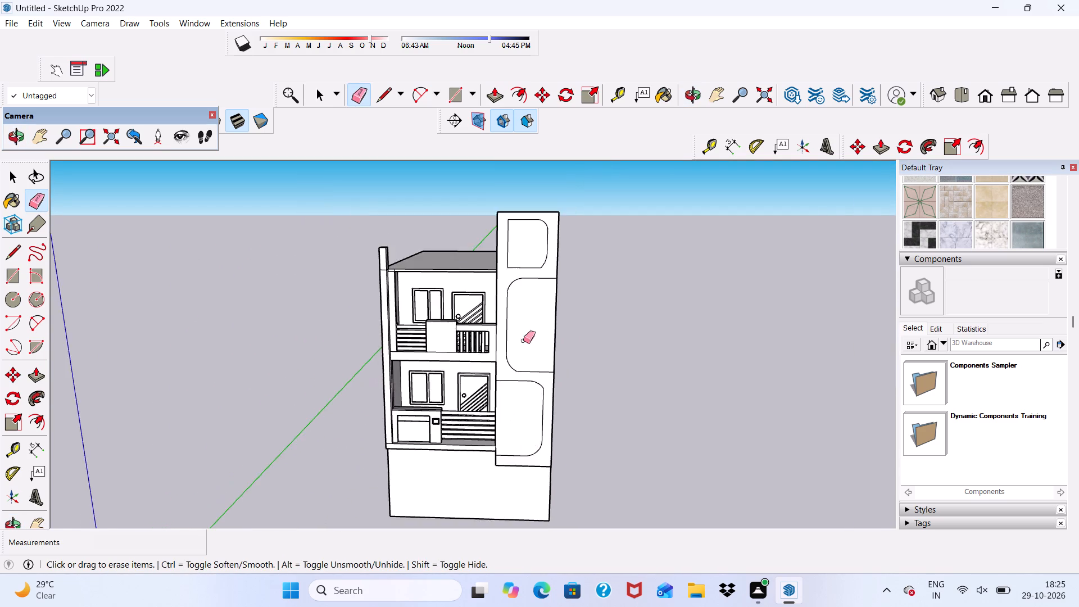
pyautogui.scroll(-4, 523, 341)
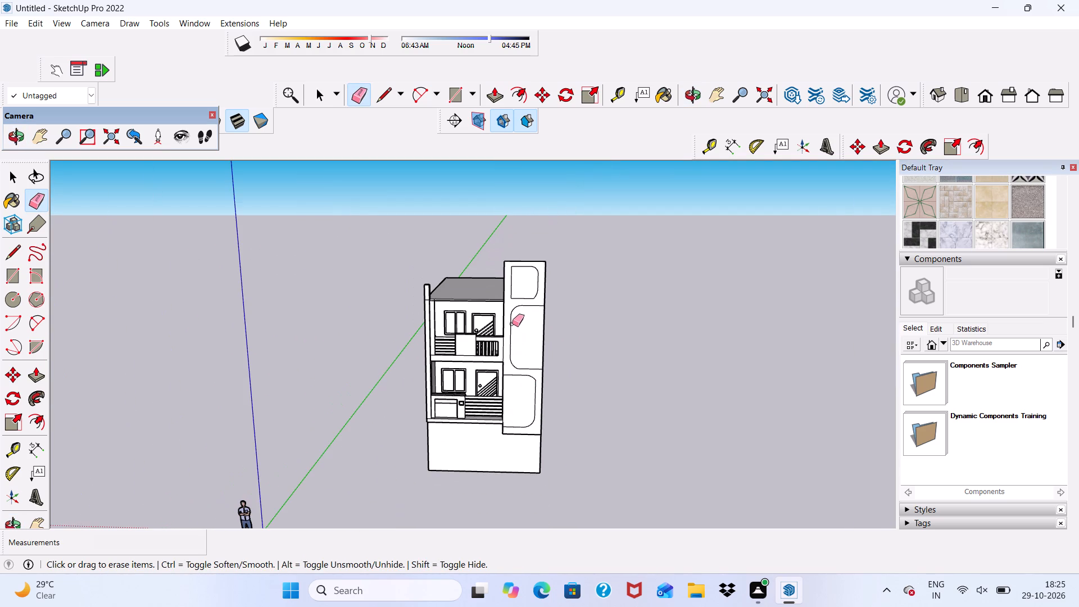
pyautogui.scroll(11, 510, 266)
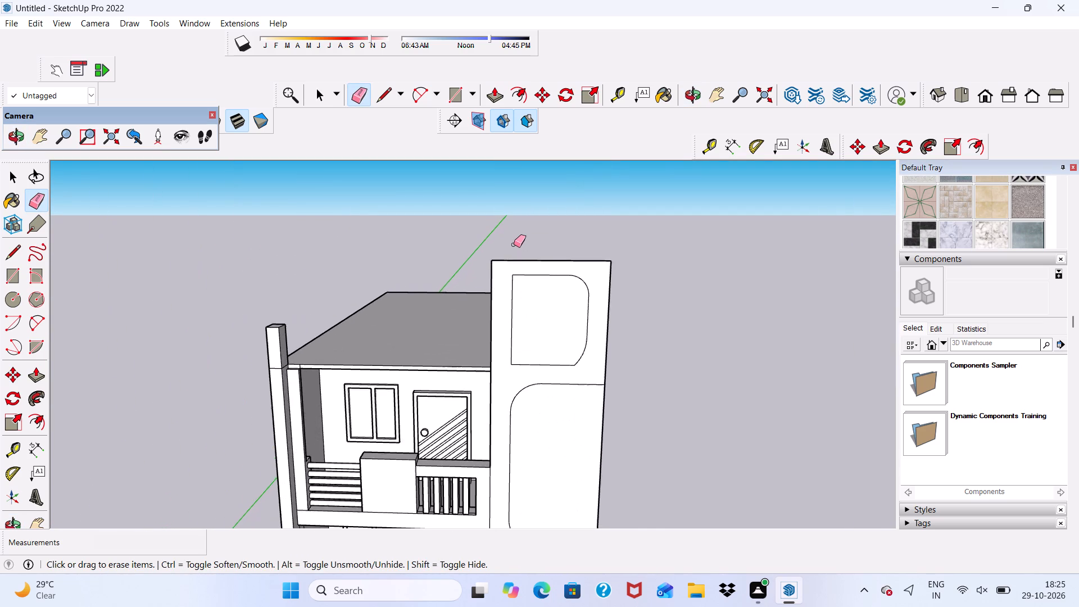
pyautogui.scroll(3, 514, 244)
pyautogui.scroll(-2, 524, 259)
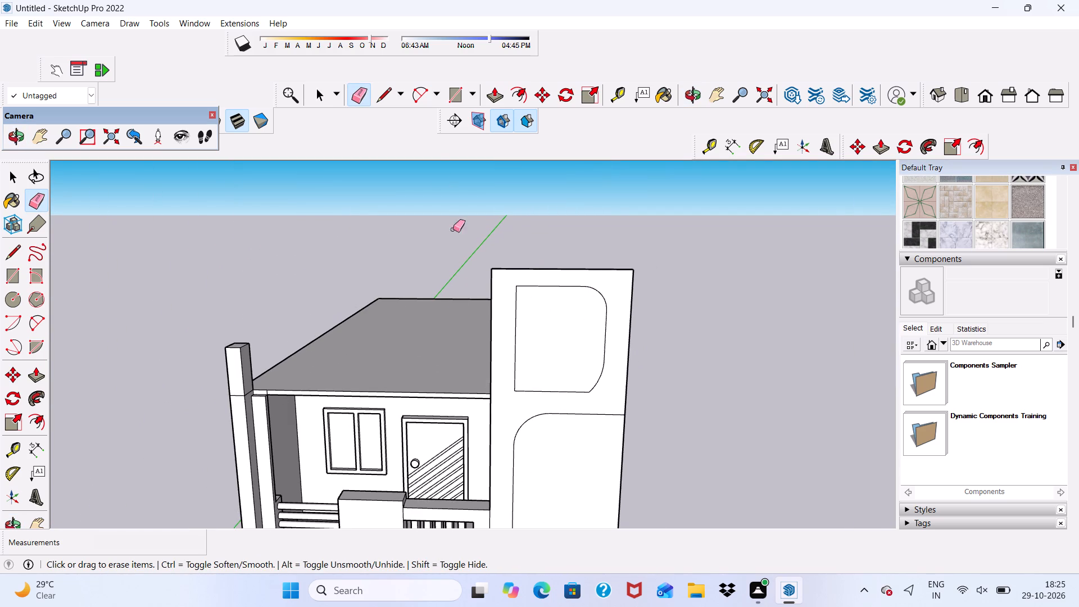
pyautogui.click(380, 96)
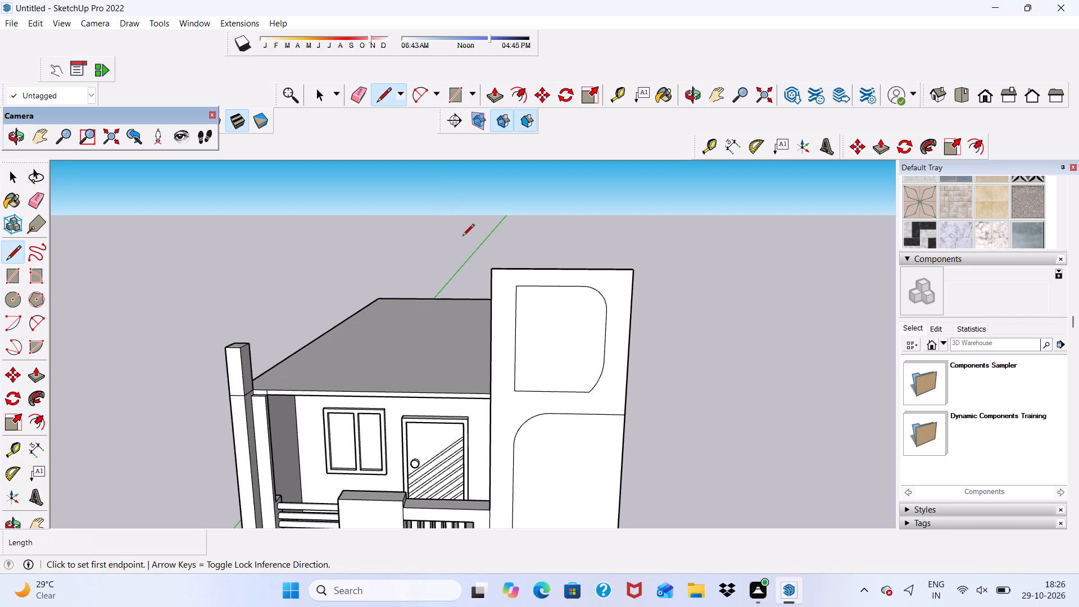
pyautogui.scroll(4, 463, 237)
pyautogui.click(572, 341)
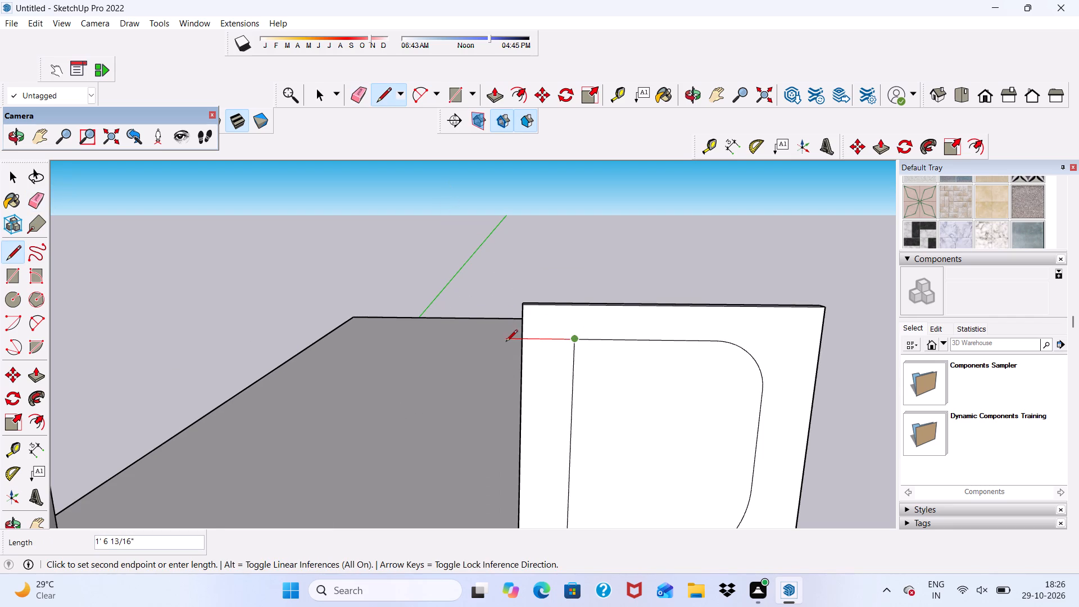
pyautogui.click(525, 342)
pyautogui.scroll(-11, 537, 291)
pyautogui.press('space')
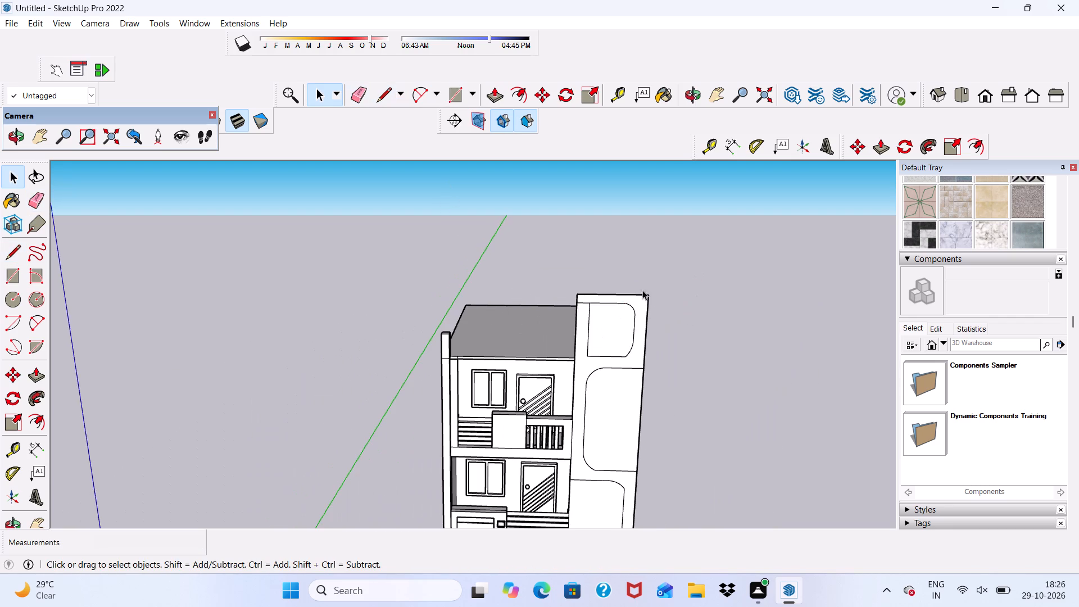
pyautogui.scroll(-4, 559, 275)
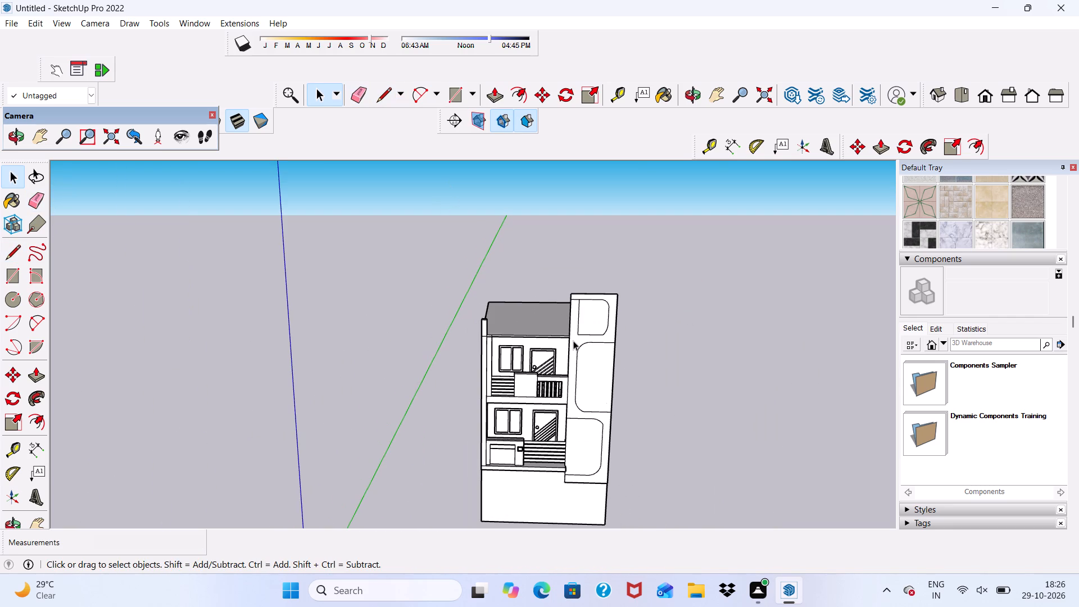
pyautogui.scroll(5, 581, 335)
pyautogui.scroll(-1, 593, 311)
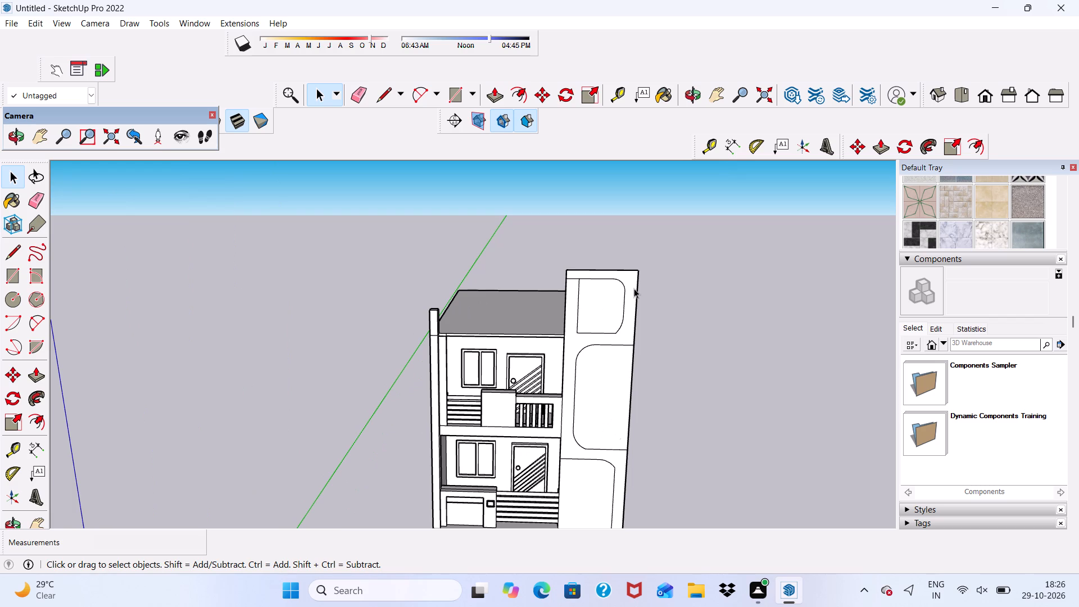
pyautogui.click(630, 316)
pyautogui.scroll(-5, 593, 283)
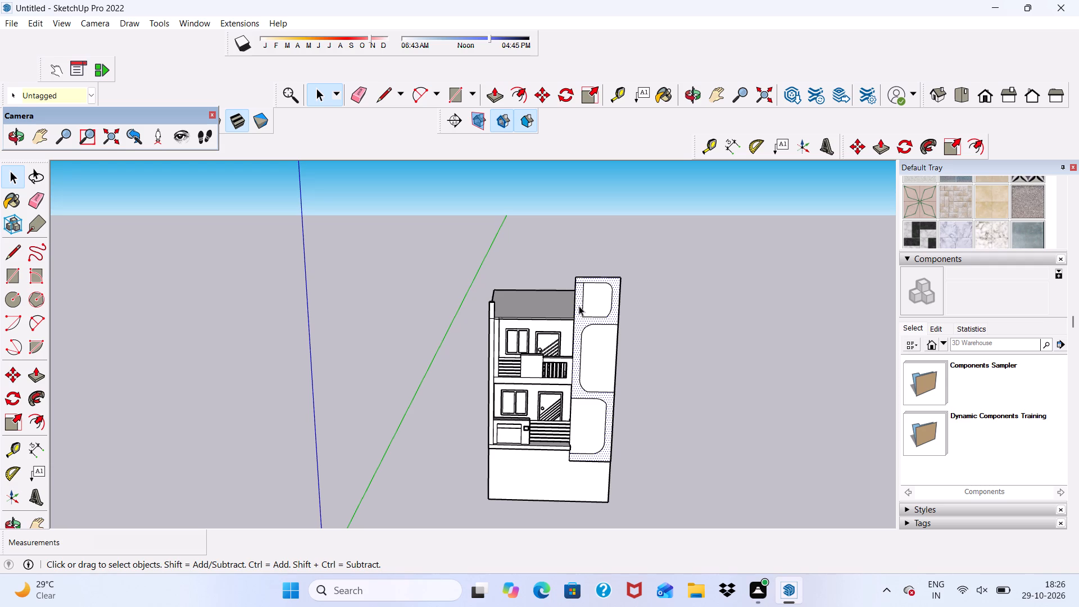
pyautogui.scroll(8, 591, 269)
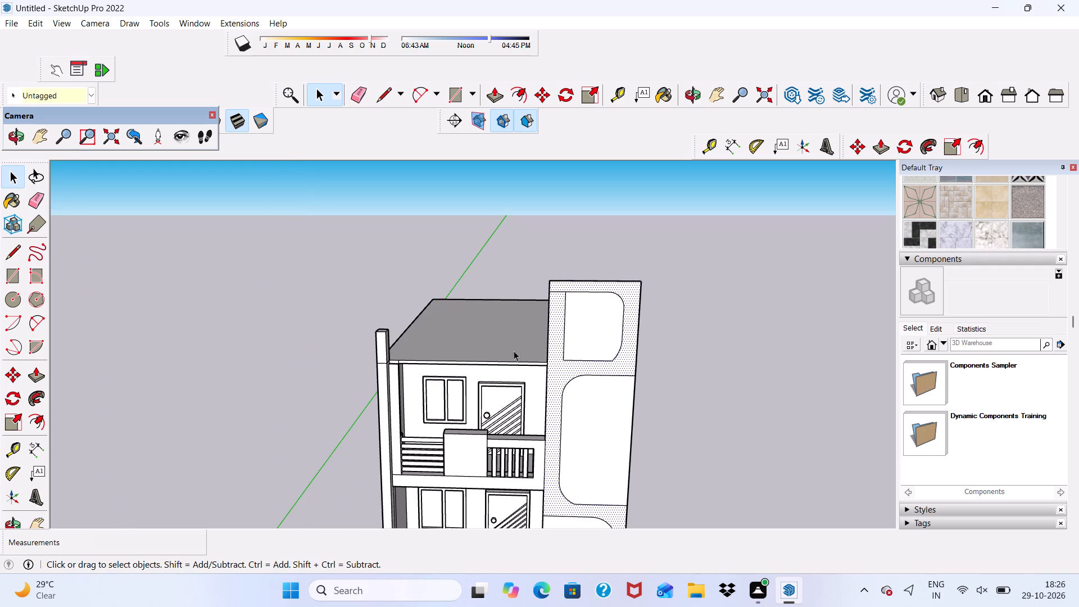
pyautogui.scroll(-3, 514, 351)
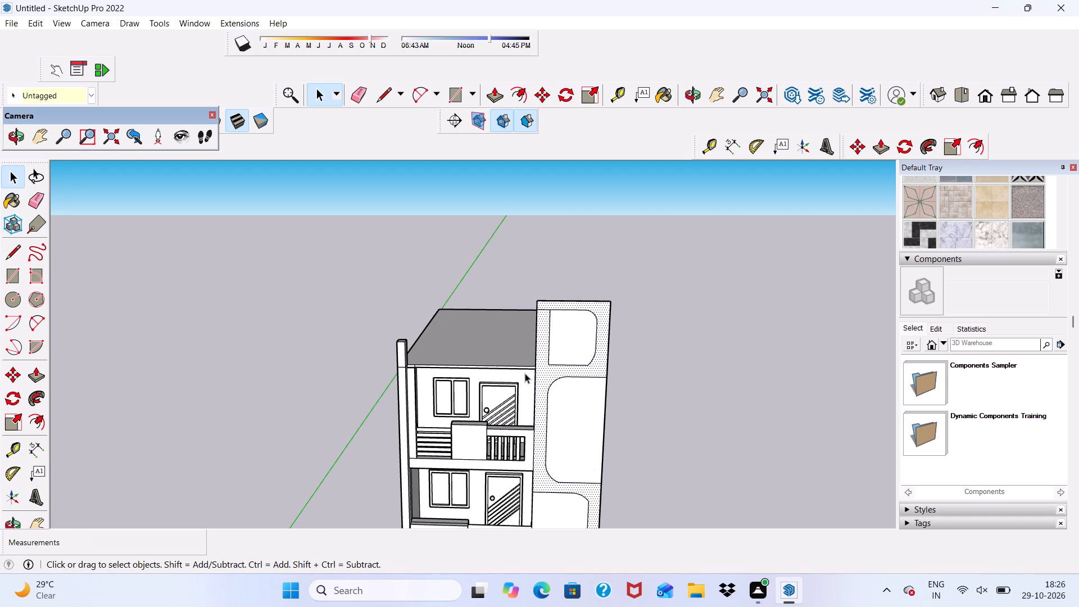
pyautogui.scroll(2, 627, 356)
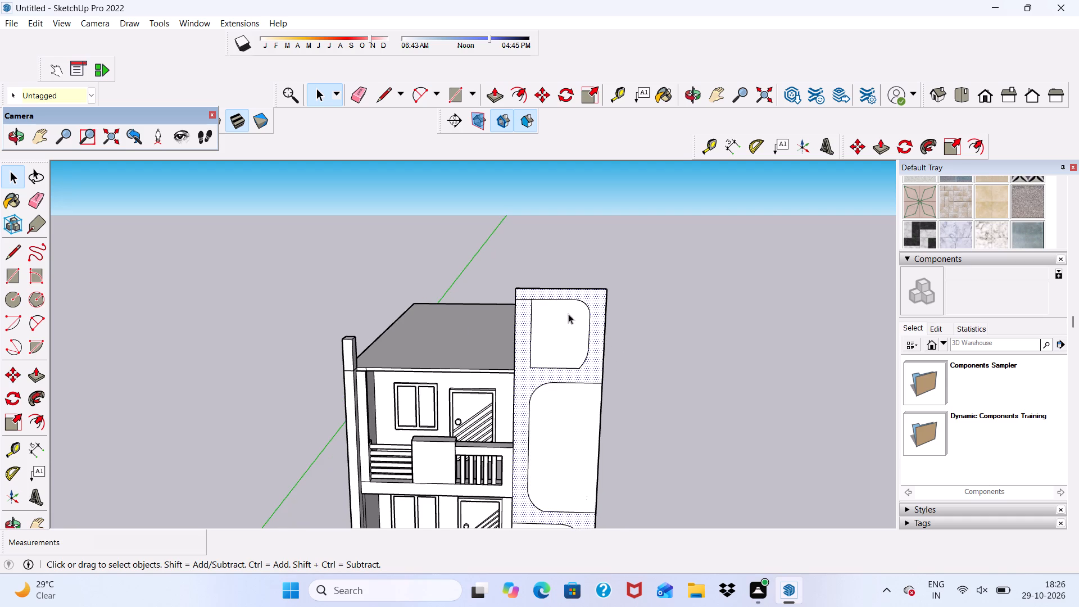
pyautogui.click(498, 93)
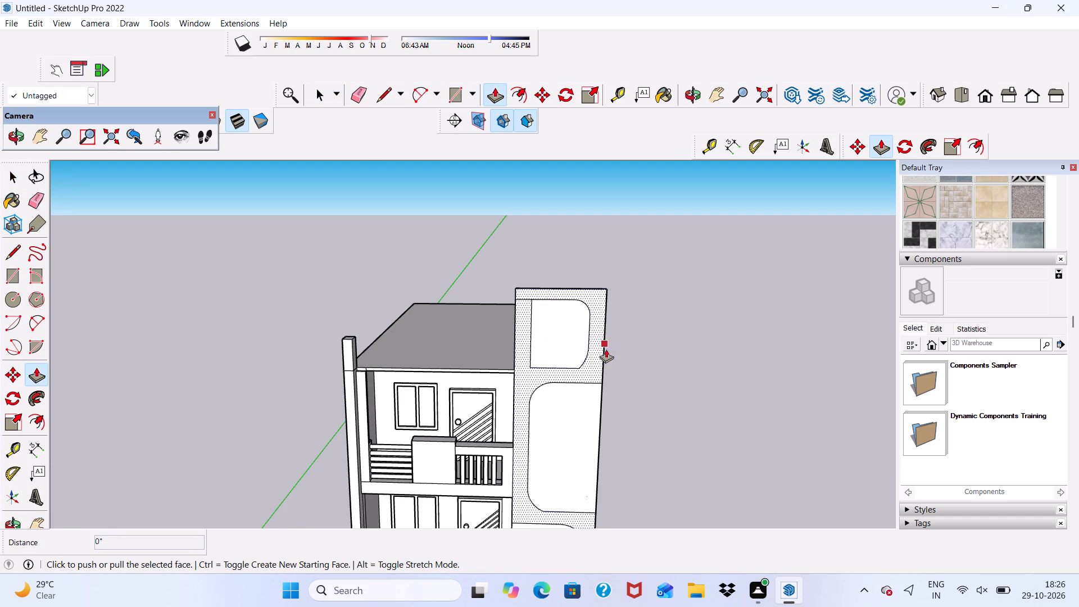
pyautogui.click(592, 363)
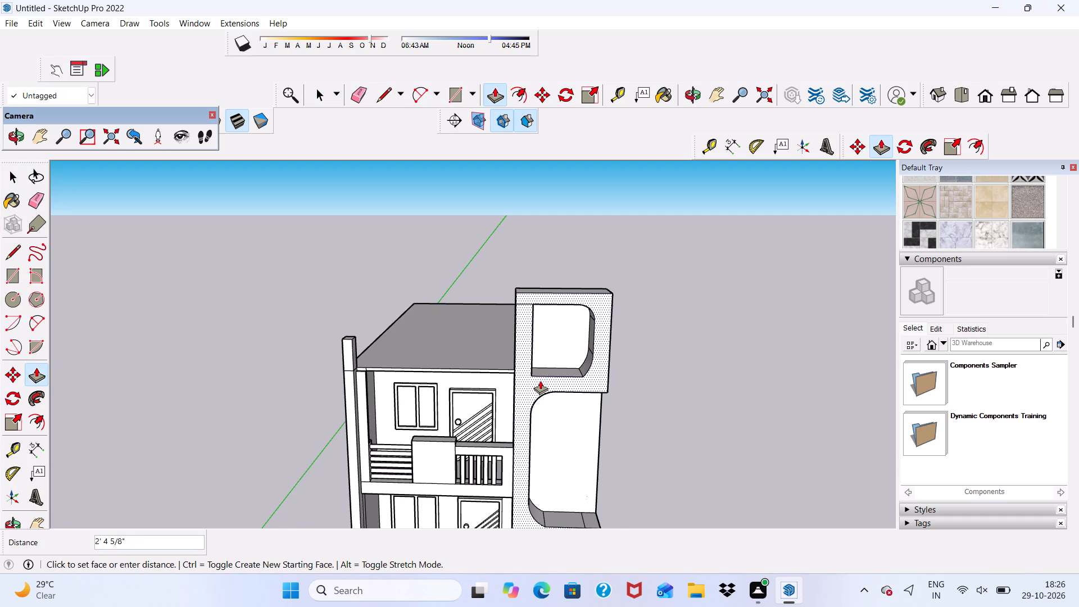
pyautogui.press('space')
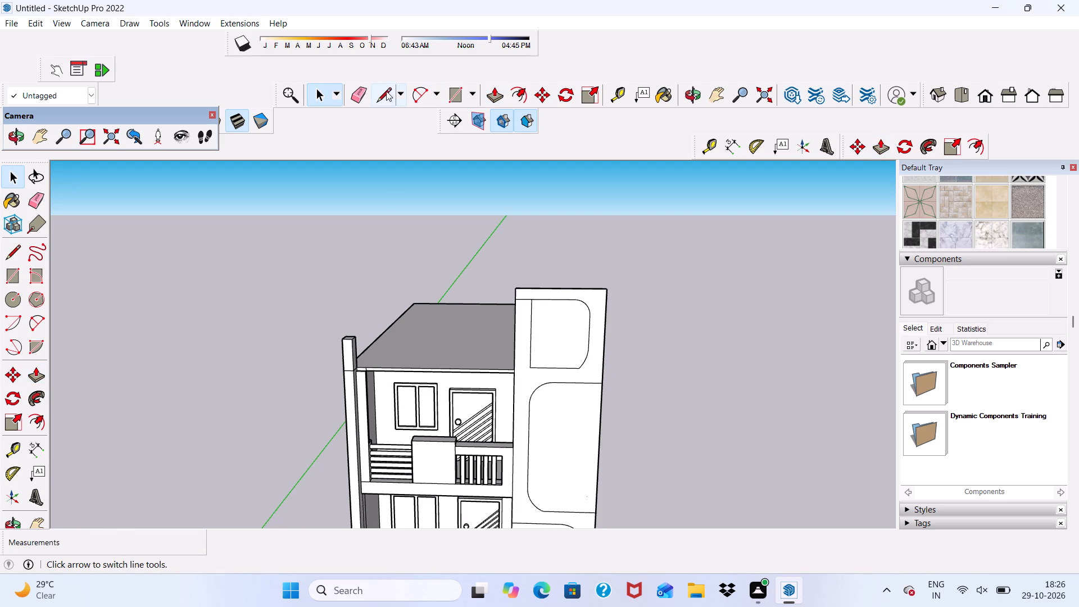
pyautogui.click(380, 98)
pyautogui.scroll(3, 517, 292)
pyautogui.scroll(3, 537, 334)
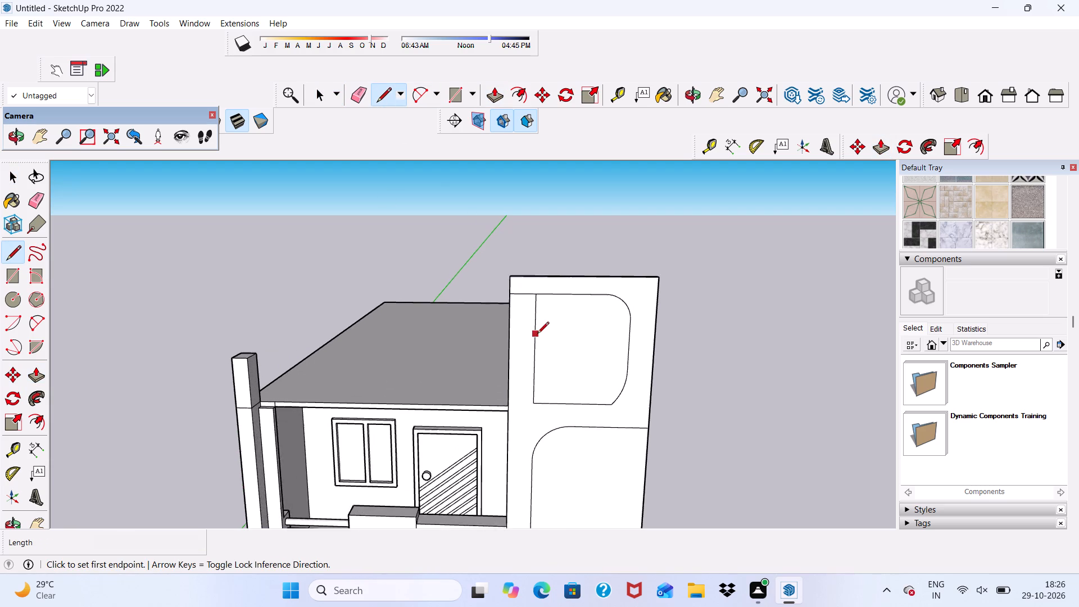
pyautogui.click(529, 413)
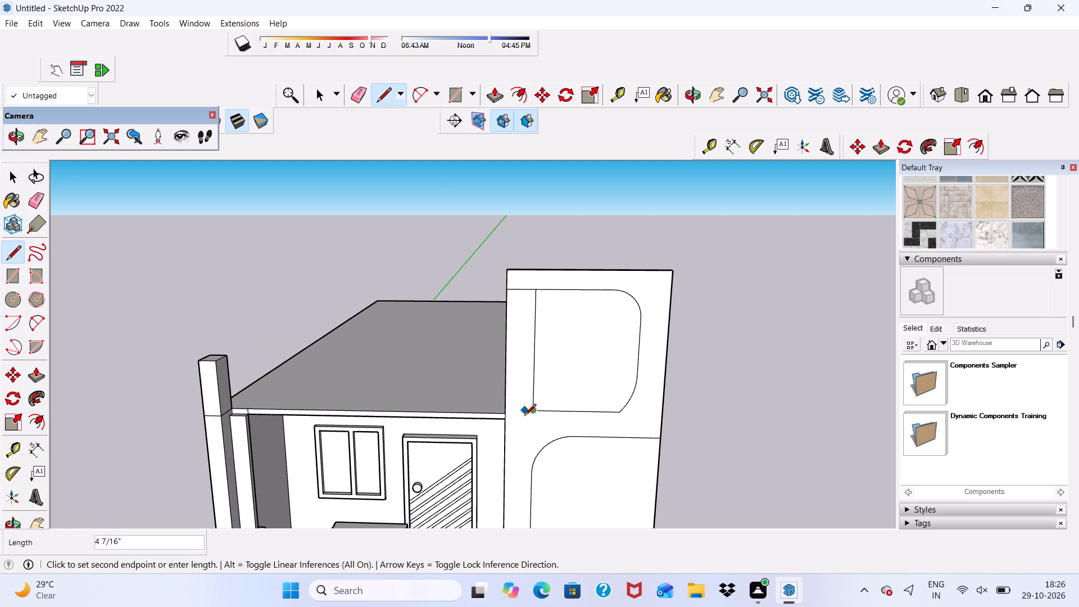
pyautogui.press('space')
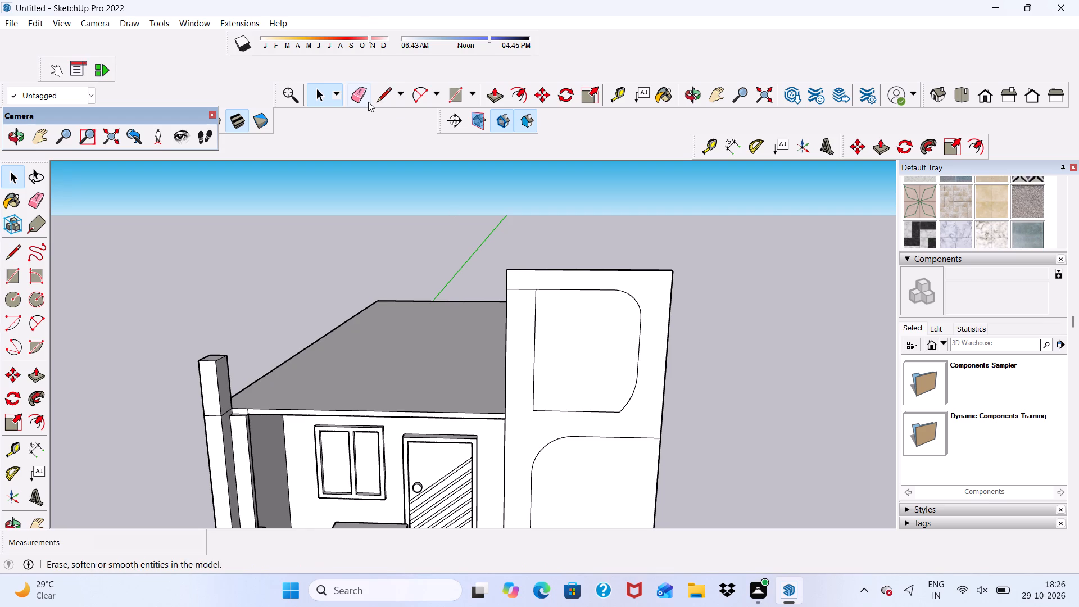
# Draw a line of about 1' 2 1/4" from the top panel's lower inner corner to the side block's inner edge.
pyautogui.click(374, 94)
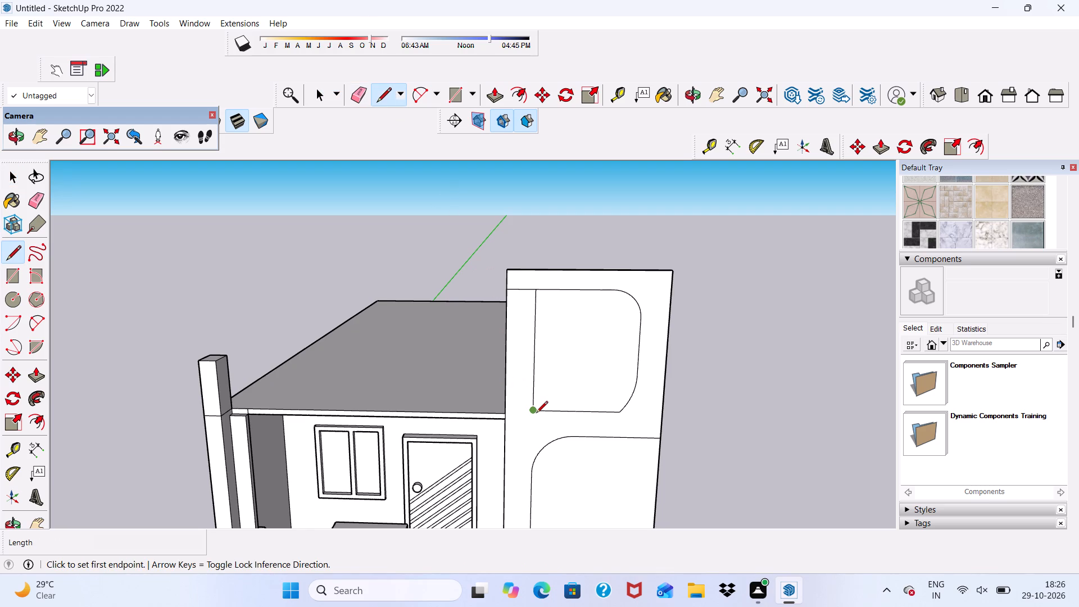
pyautogui.click(536, 414)
pyautogui.scroll(5, 505, 409)
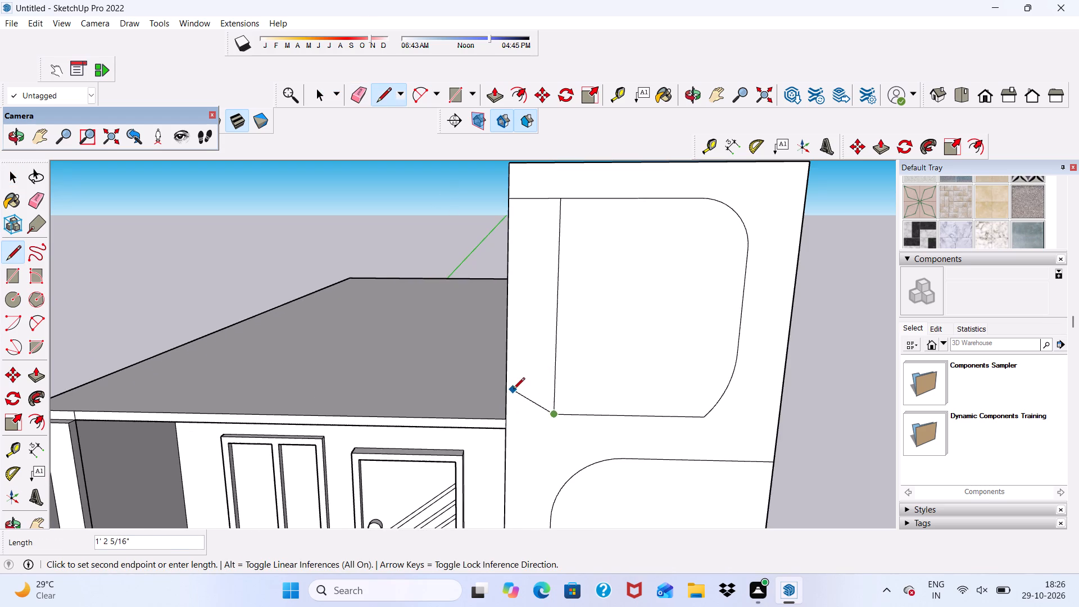
pyautogui.moveTo(513, 390); pyautogui.dragTo(514, 357, button='middle')
pyautogui.scroll(3, 531, 395)
pyautogui.click(501, 392)
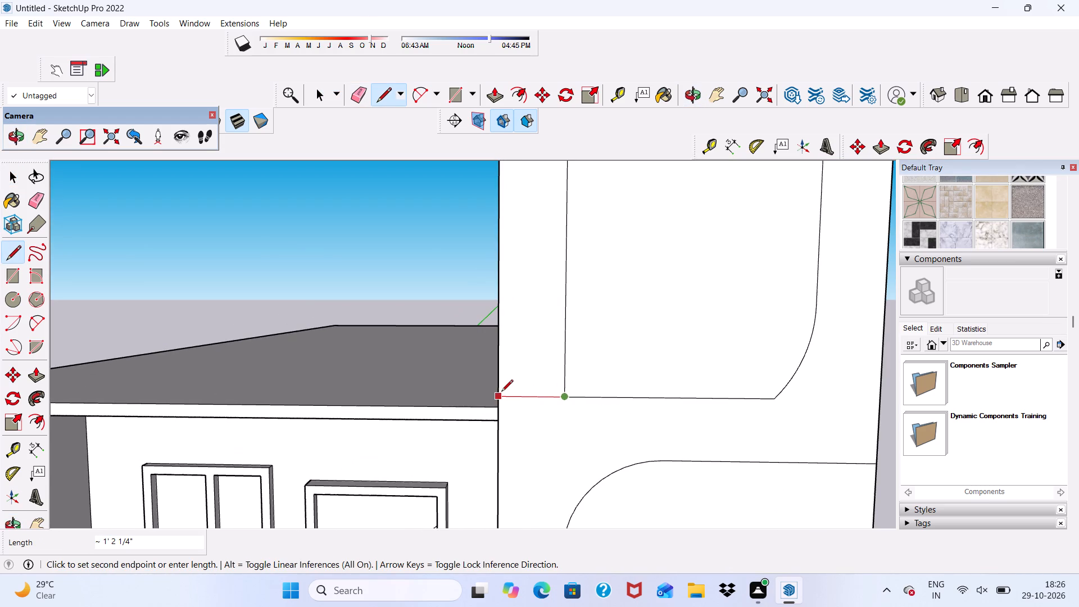
pyautogui.scroll(-5, 502, 375)
pyautogui.press('space')
# Push/Pull the border face around the side block's rounded panels outward by 3".
pyautogui.click(530, 436)
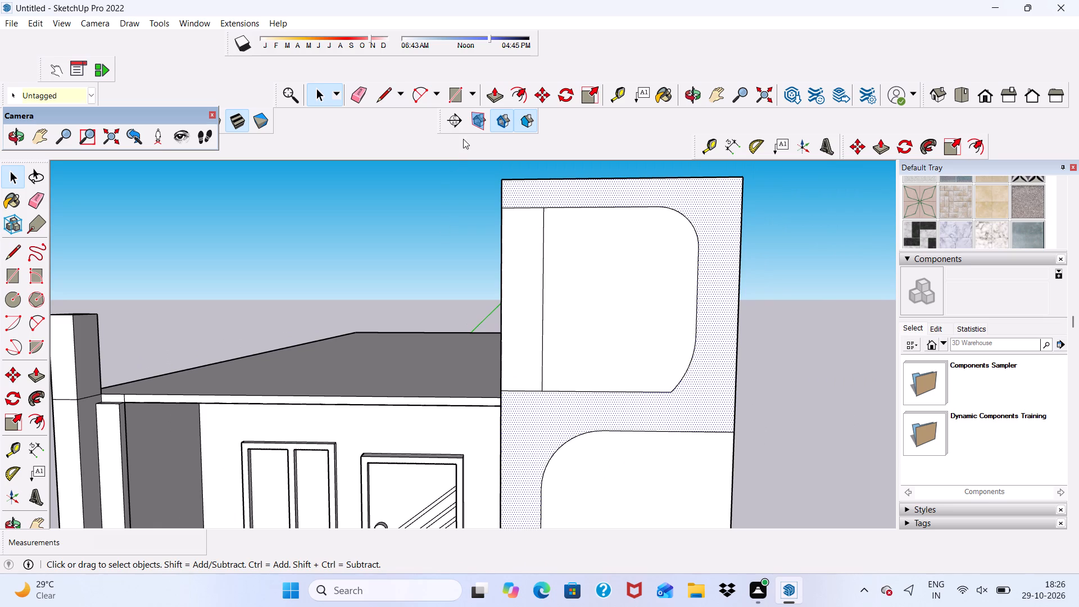
pyautogui.click(492, 90)
pyautogui.click(542, 407)
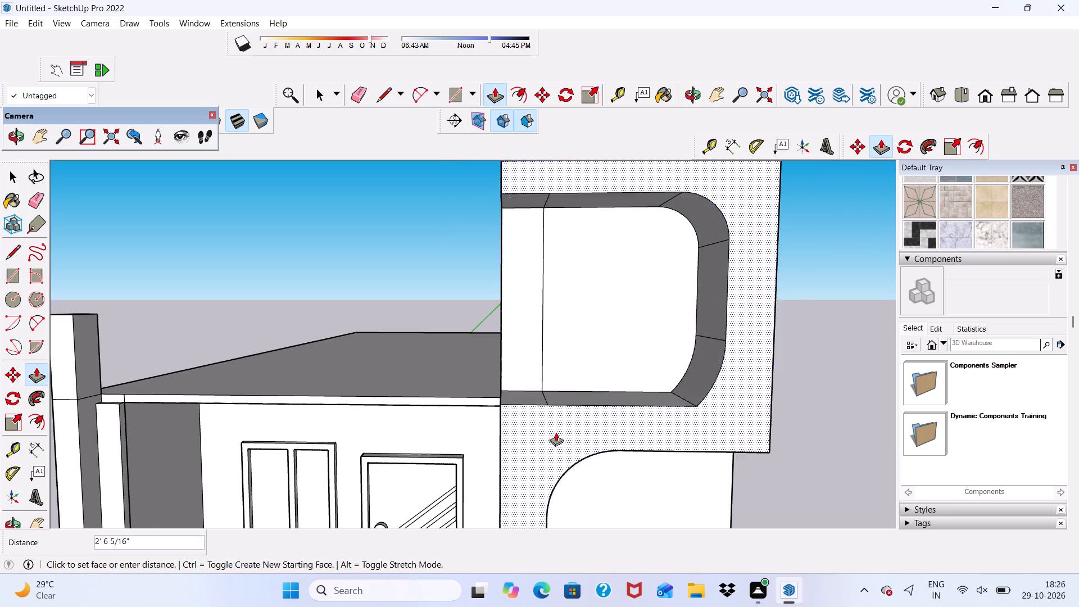
pyautogui.press('3')
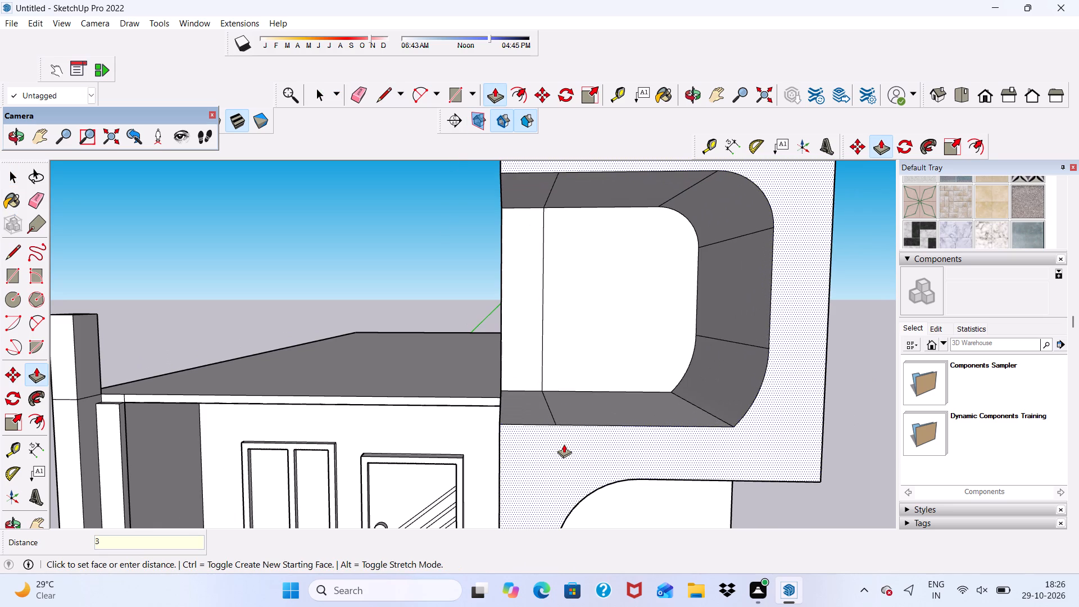
pyautogui.hotkey('shift', '"')
pyautogui.press('Return')
pyautogui.press('space')
# Erase the top panel's straight vertical edge nearest the side block's inner edge.
pyautogui.scroll(-11, 640, 300)
pyautogui.moveTo(610, 460); pyautogui.dragTo(607, 478, button='middle')
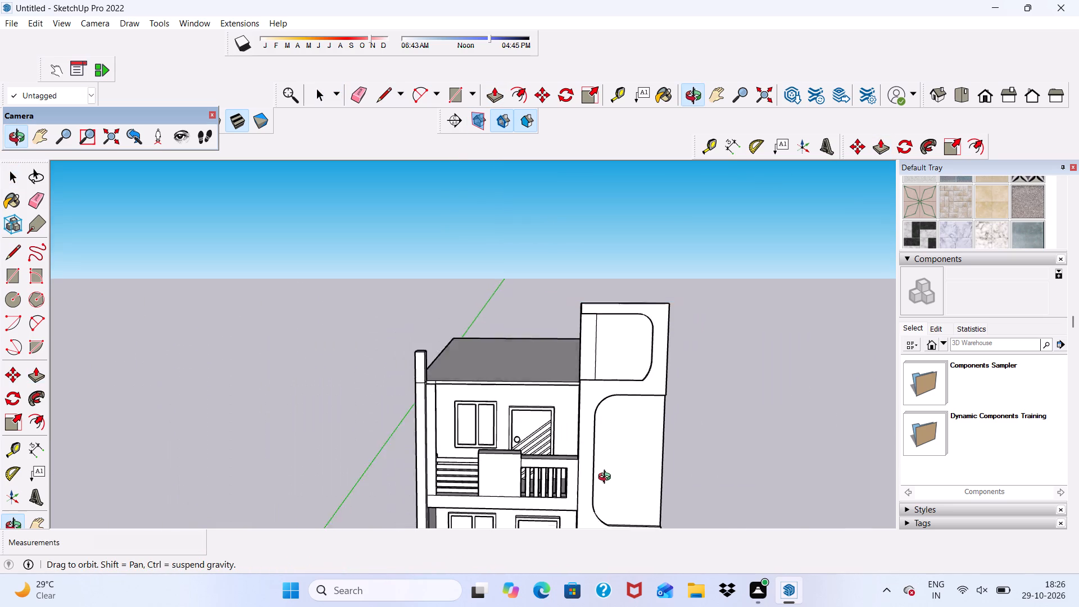
pyautogui.moveTo(607, 478); pyautogui.dragTo(600, 391, button='middle')
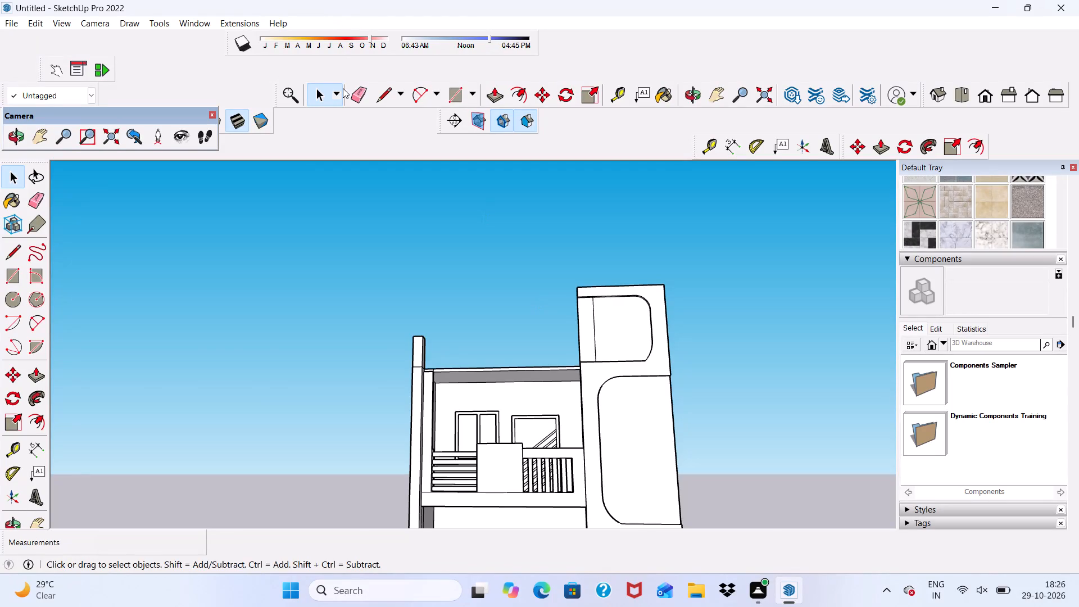
pyautogui.click(353, 90)
pyautogui.scroll(3, 473, 219)
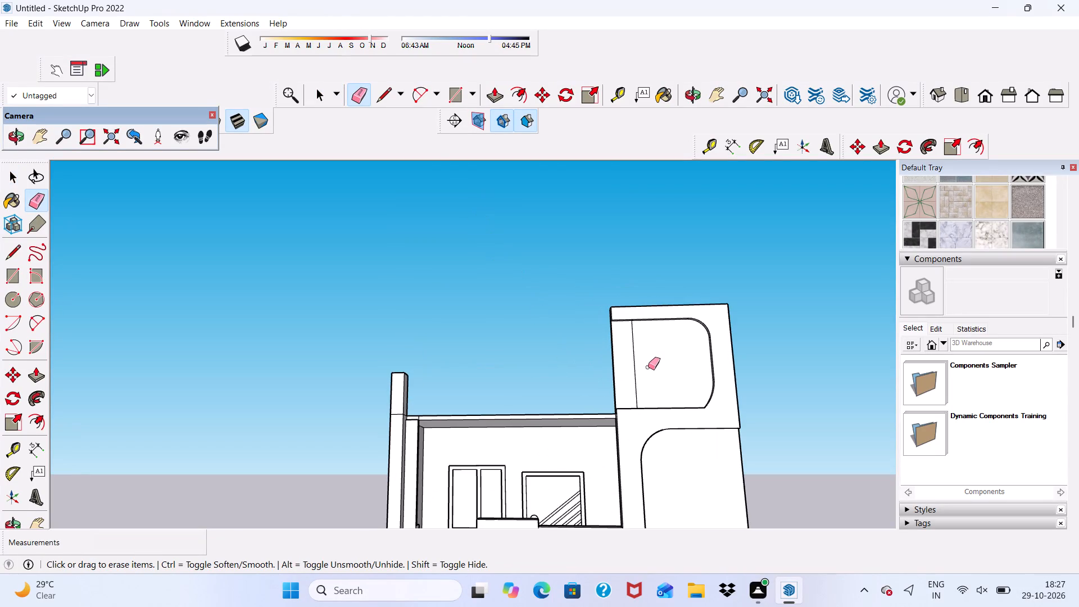
pyautogui.moveTo(648, 367); pyautogui.dragTo(619, 370)
# Examine the side block's raised border and the house front from several angles.
pyautogui.scroll(-7, 606, 235)
pyautogui.moveTo(660, 433); pyautogui.dragTo(591, 579, button='middle')
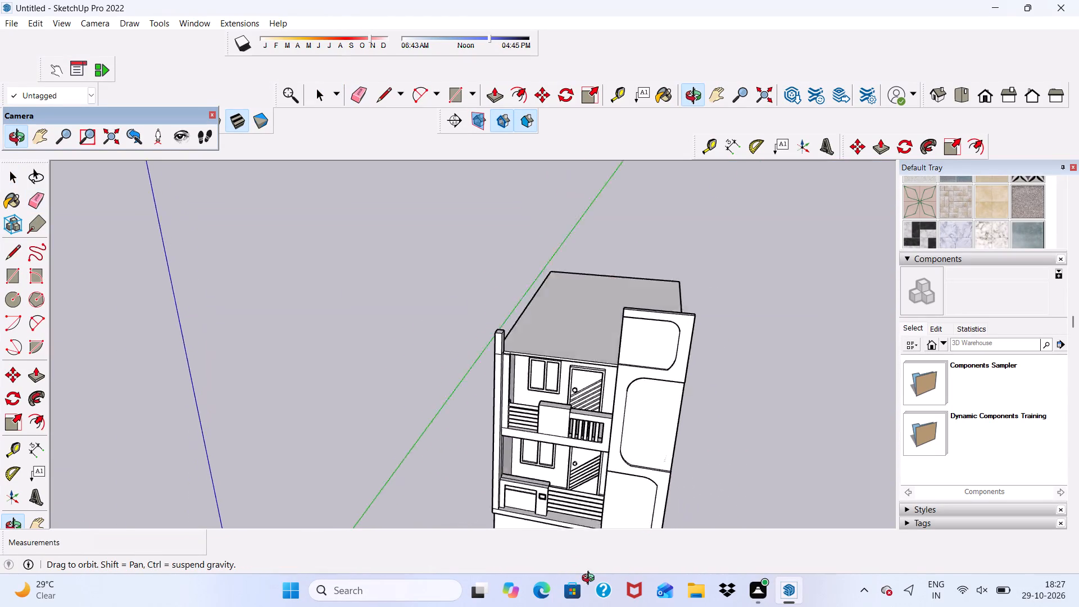
pyautogui.moveTo(591, 579); pyautogui.dragTo(535, 514, button='middle')
pyautogui.moveTo(553, 505); pyautogui.dragTo(677, 468, button='middle')
pyautogui.scroll(-5, 654, 383)
pyautogui.moveTo(651, 436); pyautogui.dragTo(655, 447, button='middle')
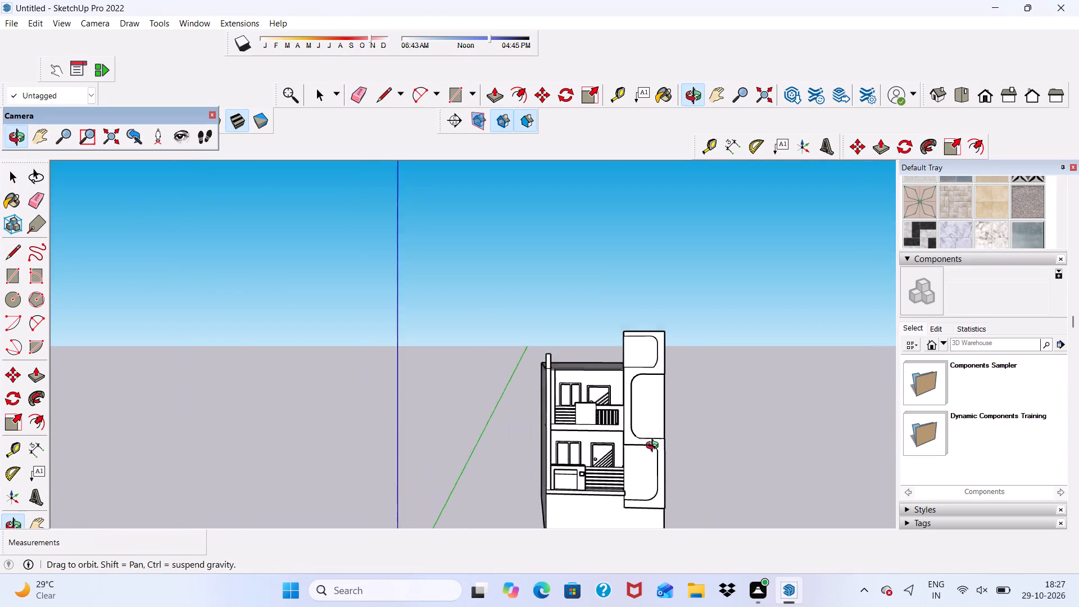
pyautogui.moveTo(655, 447); pyautogui.dragTo(596, 449, button='middle')
pyautogui.press('space')
pyautogui.scroll(9, 597, 447)
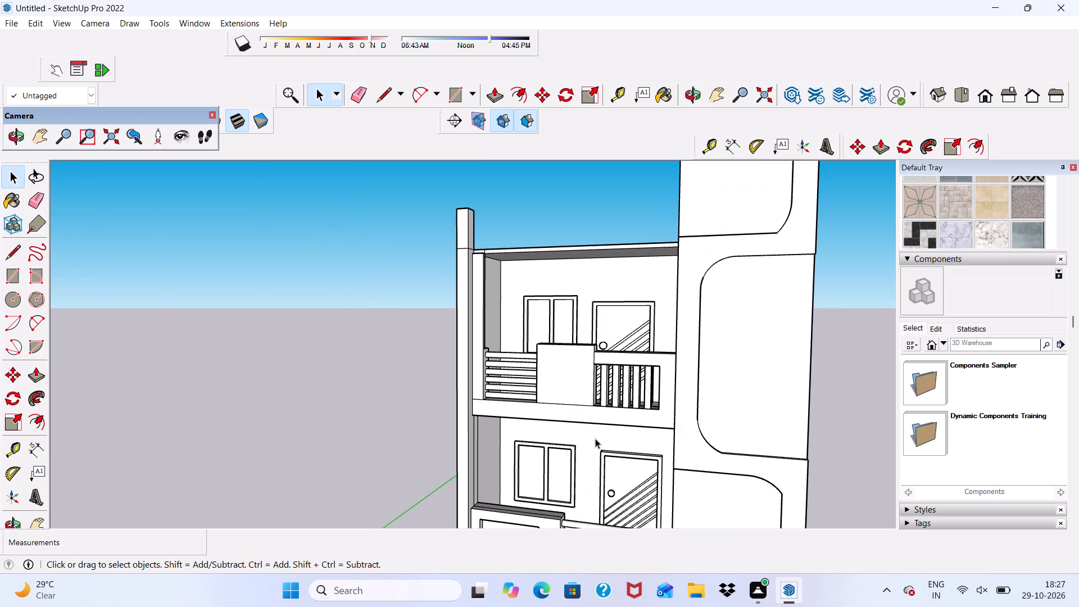
pyautogui.scroll(2, 595, 438)
pyautogui.scroll(-4, 595, 438)
pyautogui.moveTo(595, 438); pyautogui.dragTo(672, 463, button='middle')
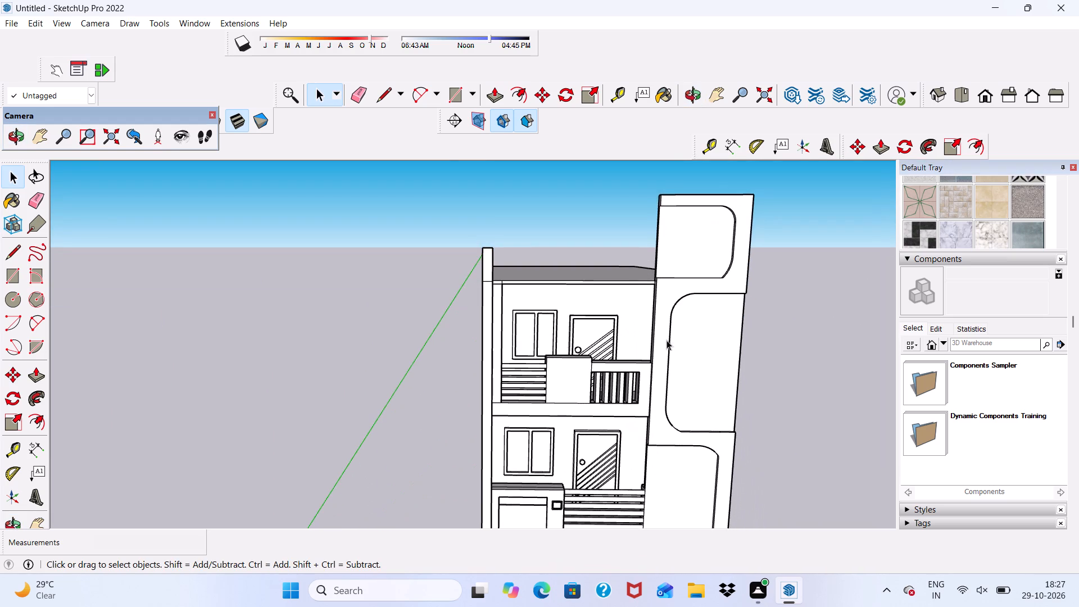
pyautogui.scroll(1, 670, 313)
pyautogui.scroll(-4, 670, 320)
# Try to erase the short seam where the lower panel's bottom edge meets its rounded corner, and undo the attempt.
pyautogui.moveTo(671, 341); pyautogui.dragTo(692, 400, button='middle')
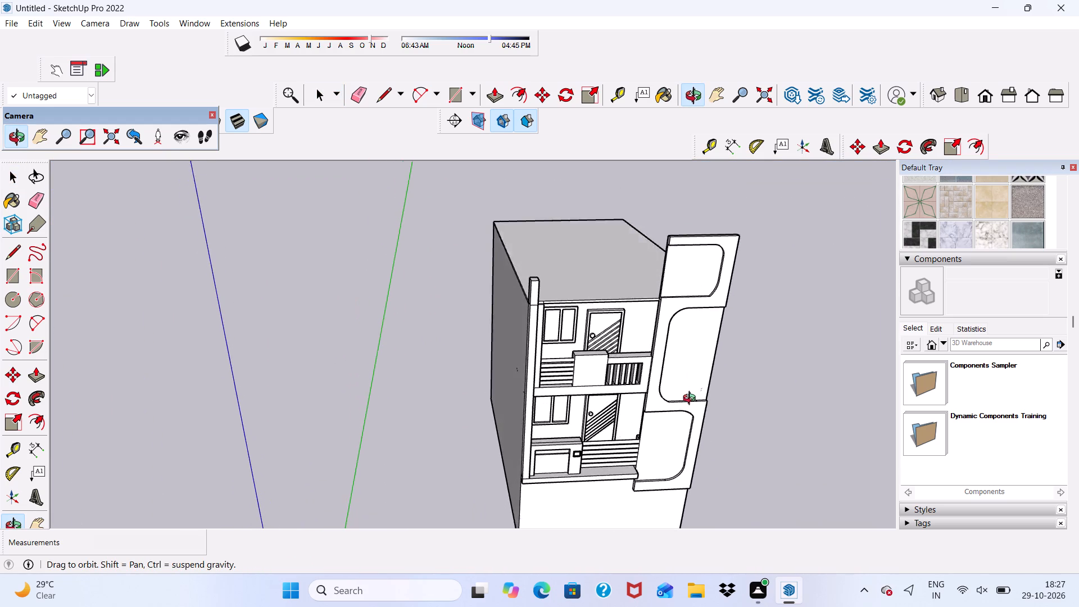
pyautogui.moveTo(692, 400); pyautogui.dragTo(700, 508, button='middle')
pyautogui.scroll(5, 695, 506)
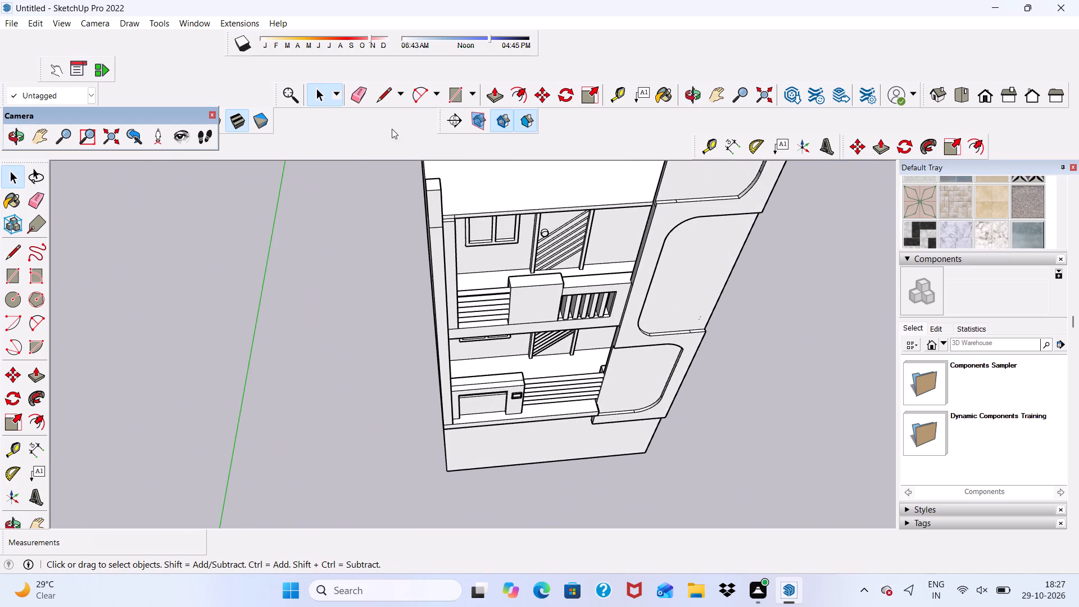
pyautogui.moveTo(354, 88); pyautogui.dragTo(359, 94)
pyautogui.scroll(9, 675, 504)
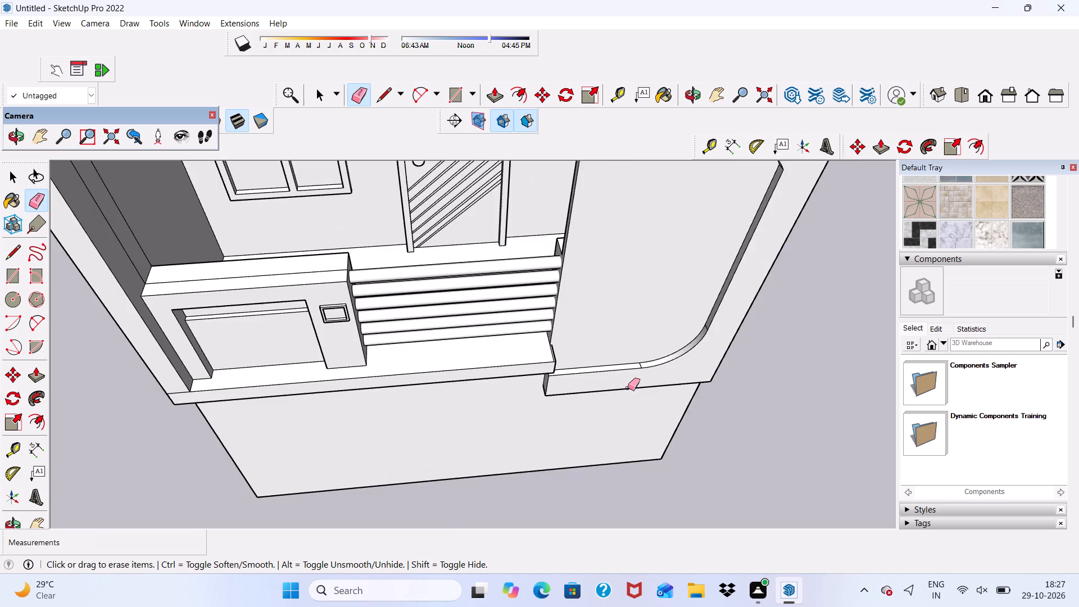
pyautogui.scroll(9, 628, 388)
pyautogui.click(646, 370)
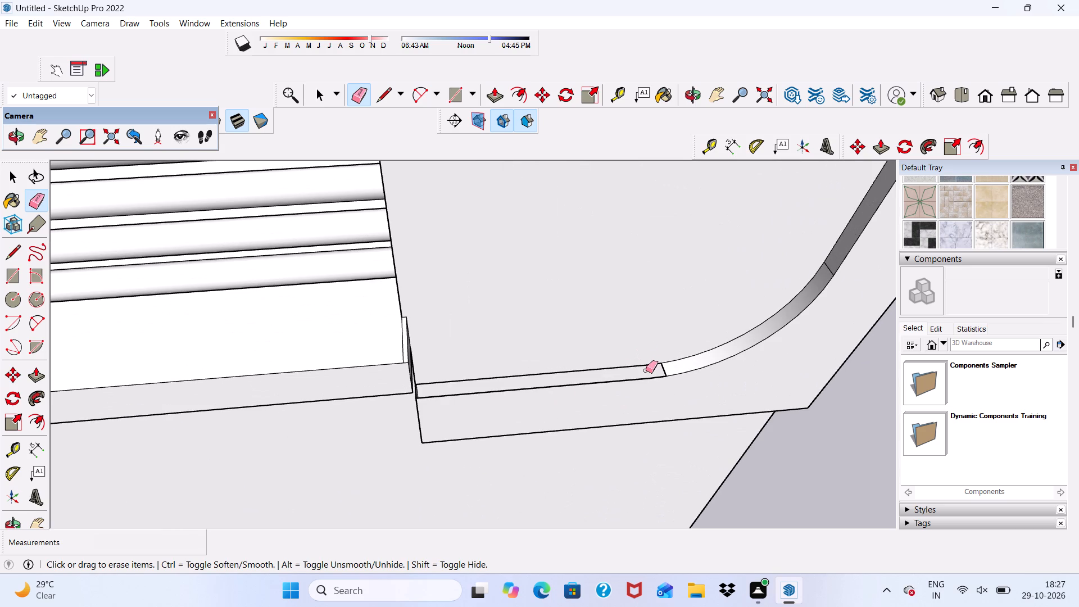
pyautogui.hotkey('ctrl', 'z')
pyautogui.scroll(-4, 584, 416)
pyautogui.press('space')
# Examine the side block's lower end, the ground-floor front and the overall house from several angles.
pyautogui.moveTo(570, 454); pyautogui.dragTo(719, 293, button='middle')
pyautogui.scroll(1, 695, 260)
pyautogui.scroll(-4, 649, 307)
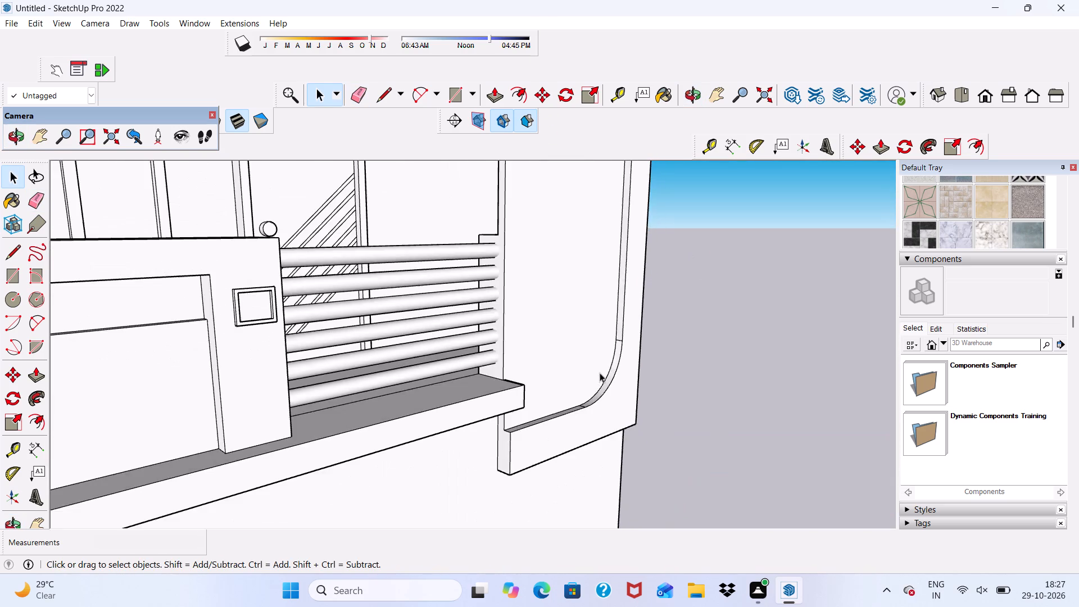
pyautogui.scroll(-5, 600, 373)
pyautogui.moveTo(601, 429); pyautogui.dragTo(359, 423, button='middle')
pyautogui.scroll(1, 669, 312)
pyautogui.scroll(-9, 742, 261)
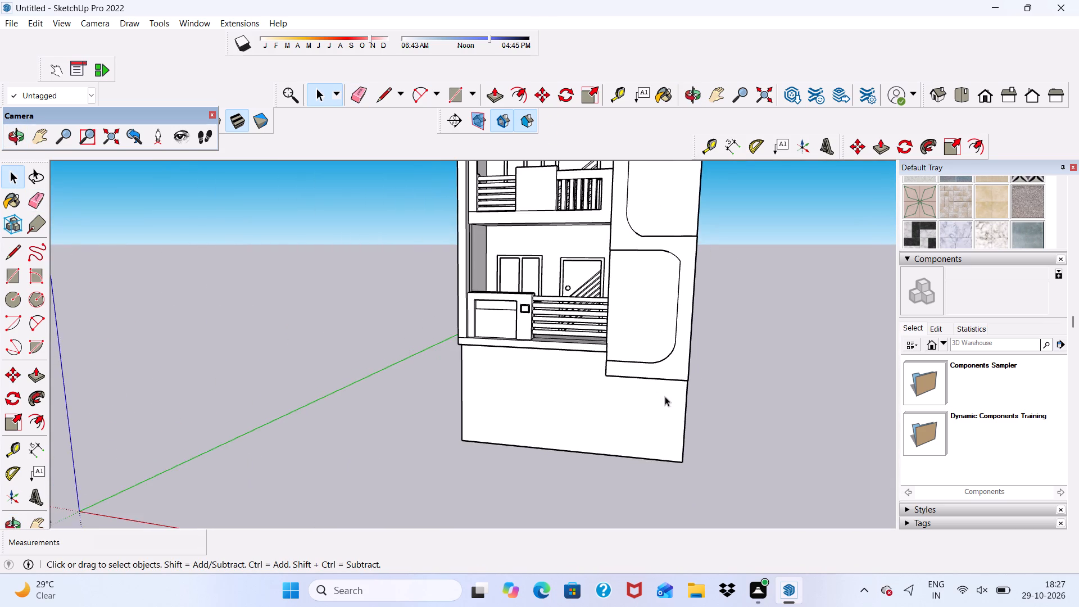
pyautogui.scroll(1, 701, 343)
pyautogui.scroll(-9, 713, 312)
pyautogui.moveTo(692, 373); pyautogui.dragTo(647, 395, button='middle')
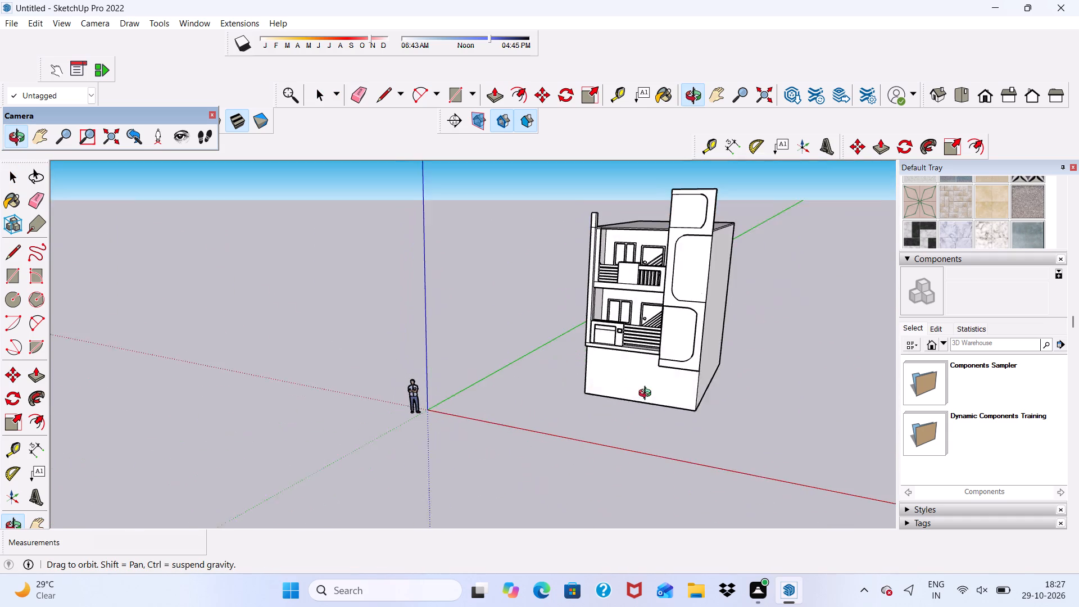
pyautogui.moveTo(647, 395); pyautogui.dragTo(664, 407, button='middle')
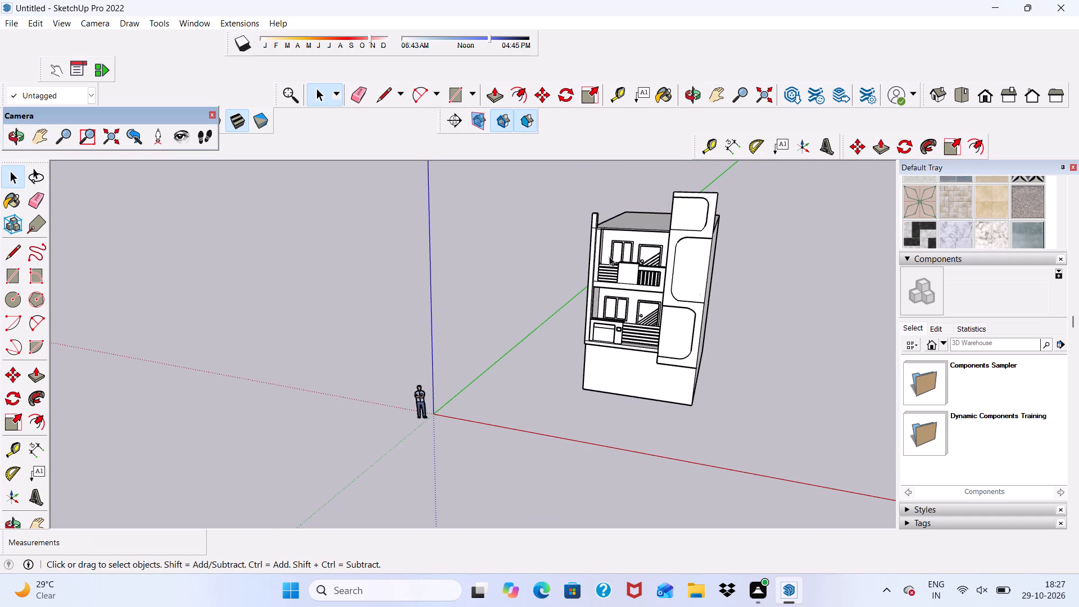
pyautogui.scroll(4, 609, 255)
pyautogui.scroll(-4, 609, 256)
pyautogui.moveTo(618, 318); pyautogui.dragTo(683, 322, button='middle')
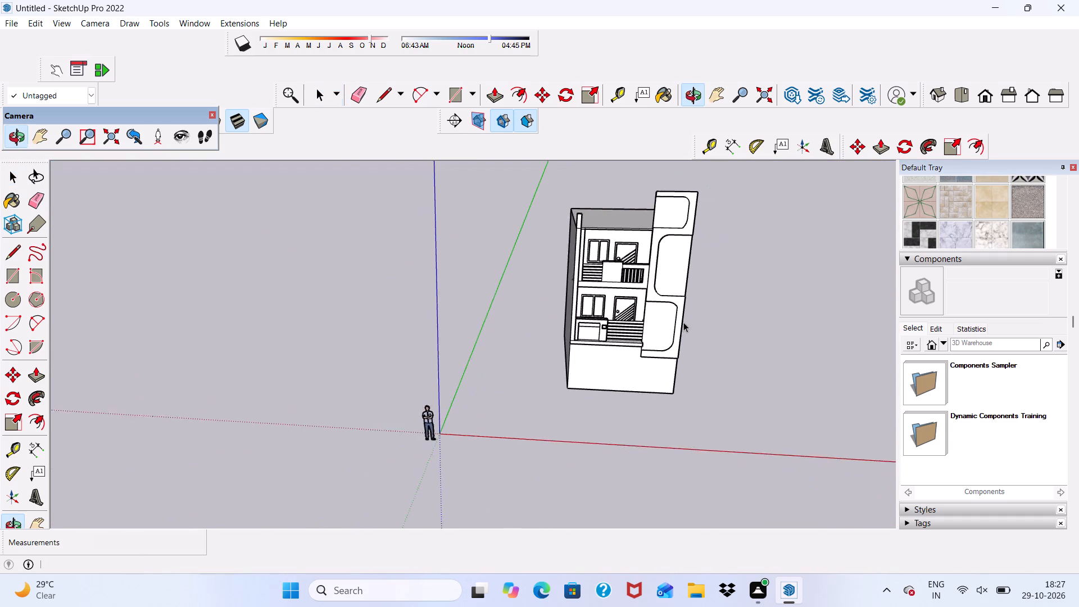
pyautogui.scroll(1, 683, 322)
# Draw an upright rectangle about 4' 3/8" by 2' 8 5/16" inside the side block's top rounded panel.
pyautogui.click(455, 98)
pyautogui.scroll(-4, 545, 320)
pyautogui.scroll(1, 624, 254)
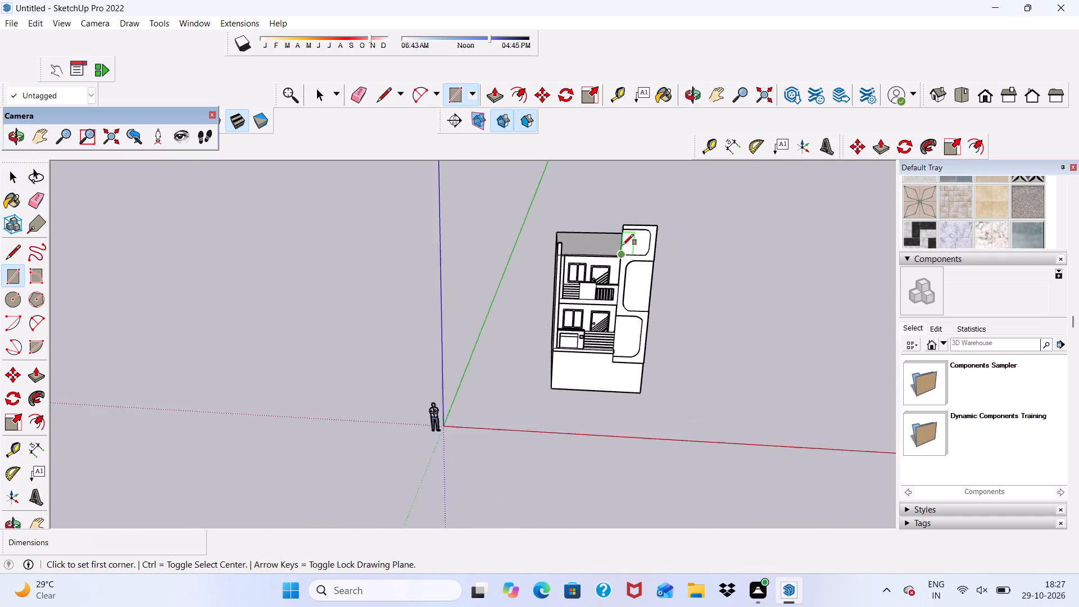
pyautogui.scroll(9, 623, 245)
pyautogui.moveTo(634, 232); pyautogui.dragTo(640, 193, button='middle')
pyautogui.scroll(4, 640, 193)
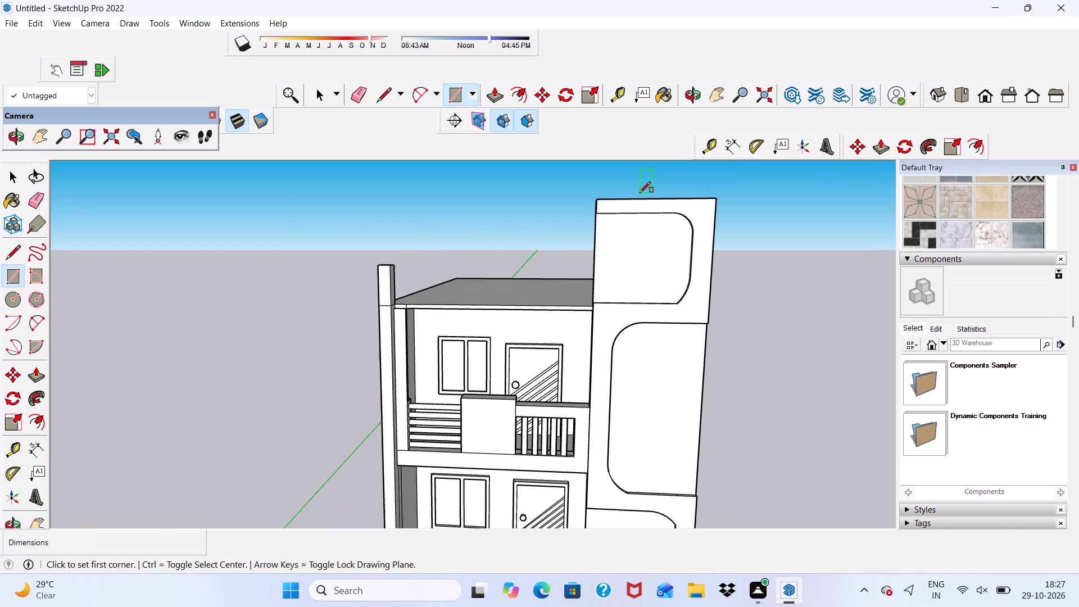
pyautogui.scroll(8, 640, 194)
pyautogui.scroll(-1, 642, 234)
pyautogui.moveTo(641, 249); pyautogui.dragTo(642, 194, button='middle')
pyautogui.scroll(4, 642, 205)
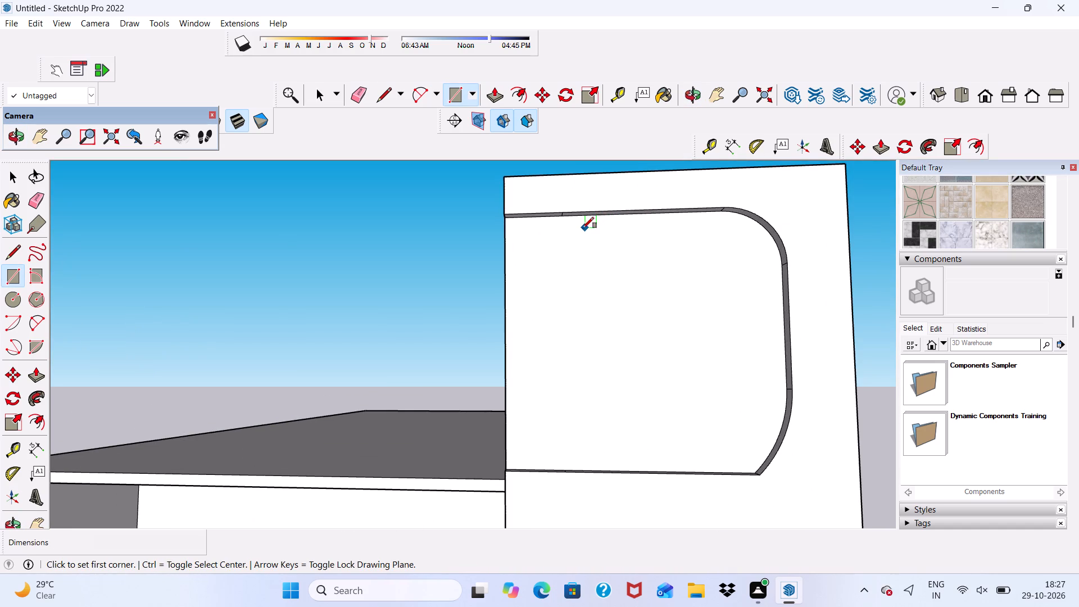
pyautogui.click(581, 228)
pyautogui.scroll(-4, 645, 274)
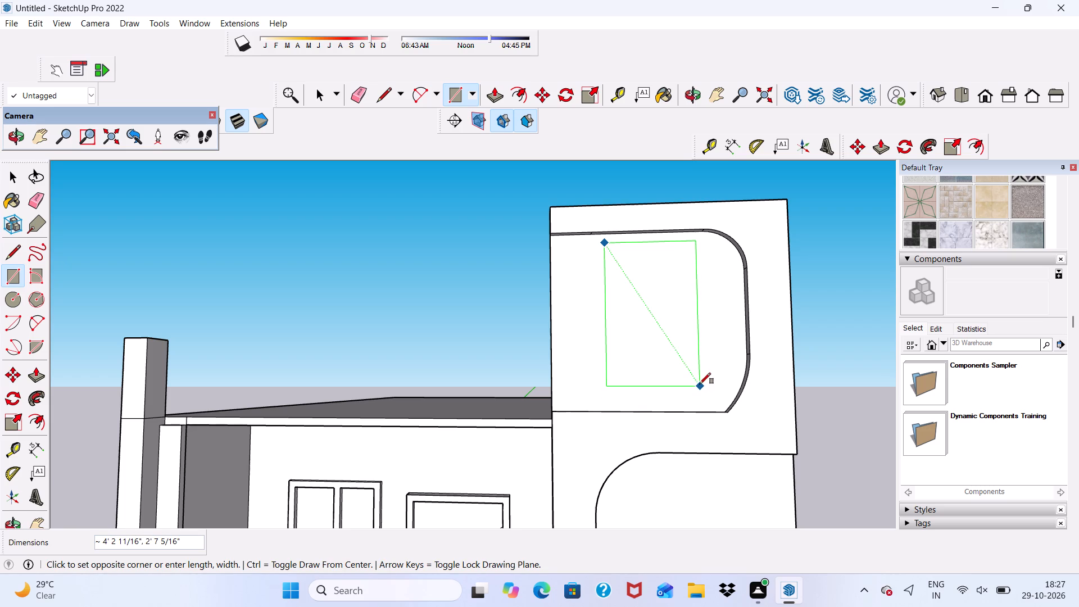
pyautogui.click(702, 379)
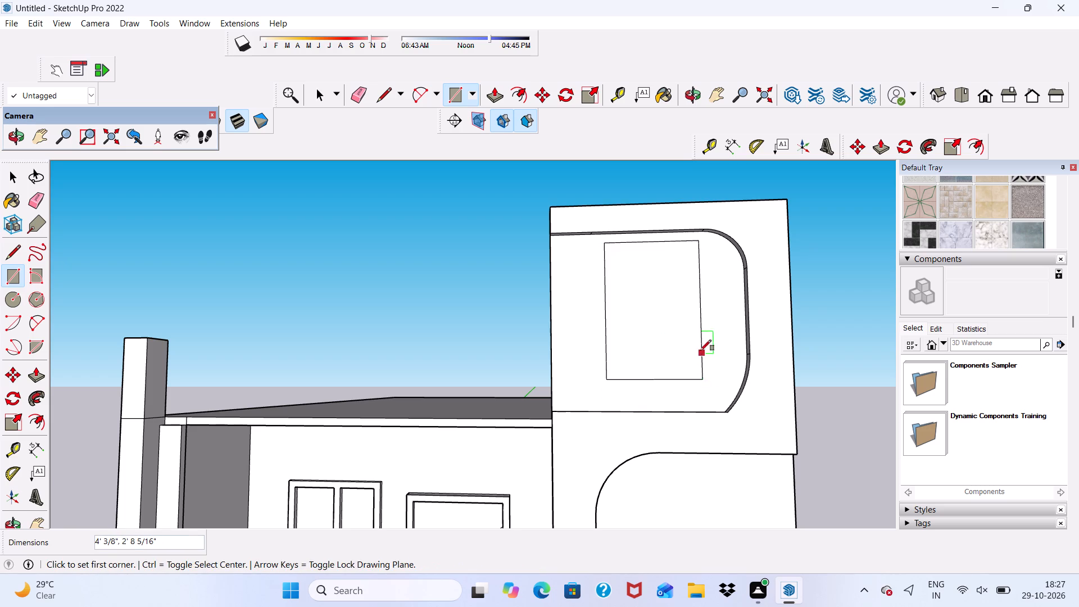
pyautogui.scroll(-7, 695, 343)
pyautogui.press('space')
# Offset the top panel's rectangle inward by about 3 1/16" to outline a window frame.
pyautogui.moveTo(687, 323); pyautogui.dragTo(705, 394, button='middle')
pyautogui.scroll(4, 698, 383)
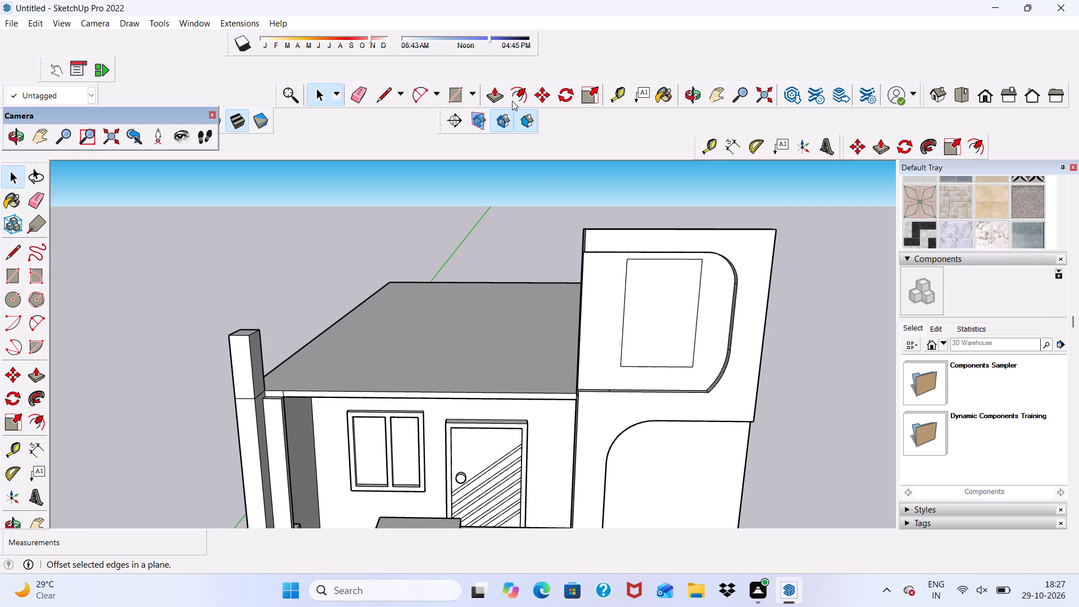
pyautogui.click(515, 98)
pyautogui.click(643, 323)
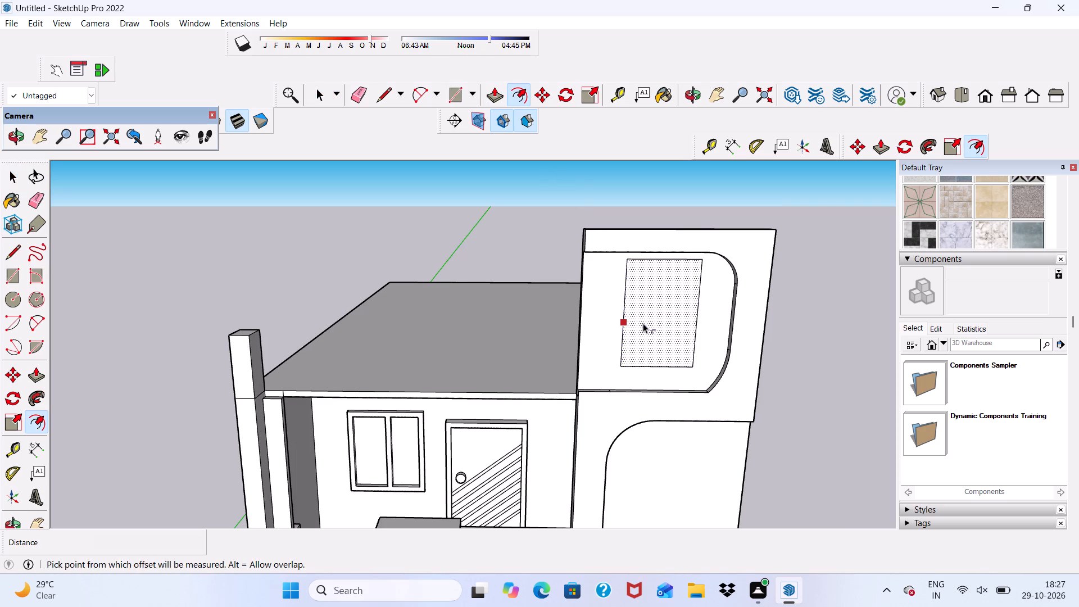
pyautogui.scroll(3, 645, 314)
pyautogui.click(627, 302)
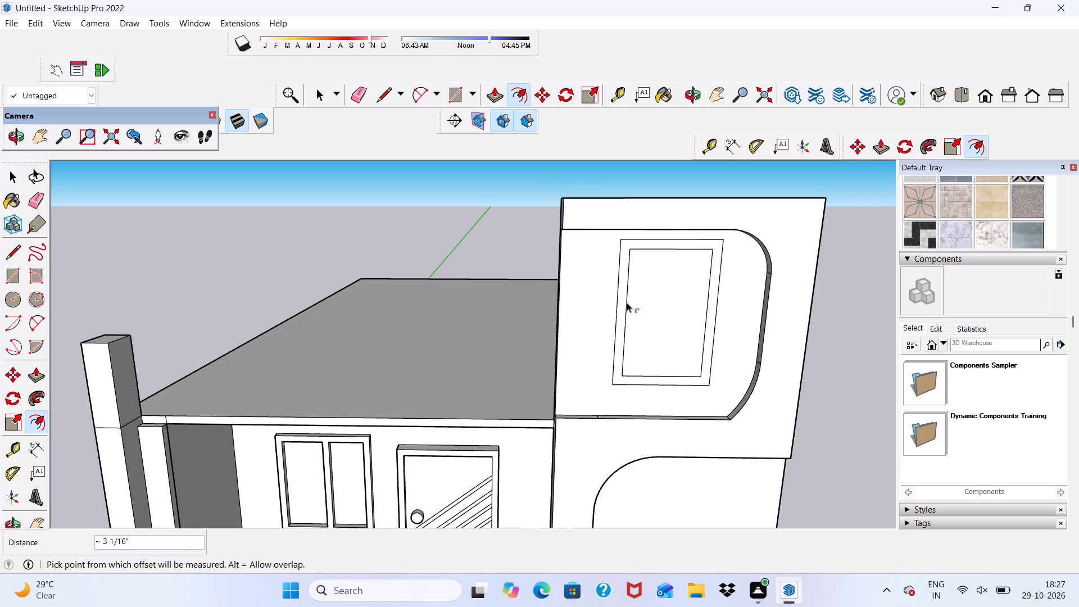
pyautogui.scroll(-4, 584, 298)
pyautogui.press('space')
pyautogui.click(785, 314)
# Examine the framed rectangle in the top panel and the whole house front from several angles.
pyautogui.scroll(-5, 708, 280)
pyautogui.moveTo(672, 301); pyautogui.dragTo(680, 277, button='middle')
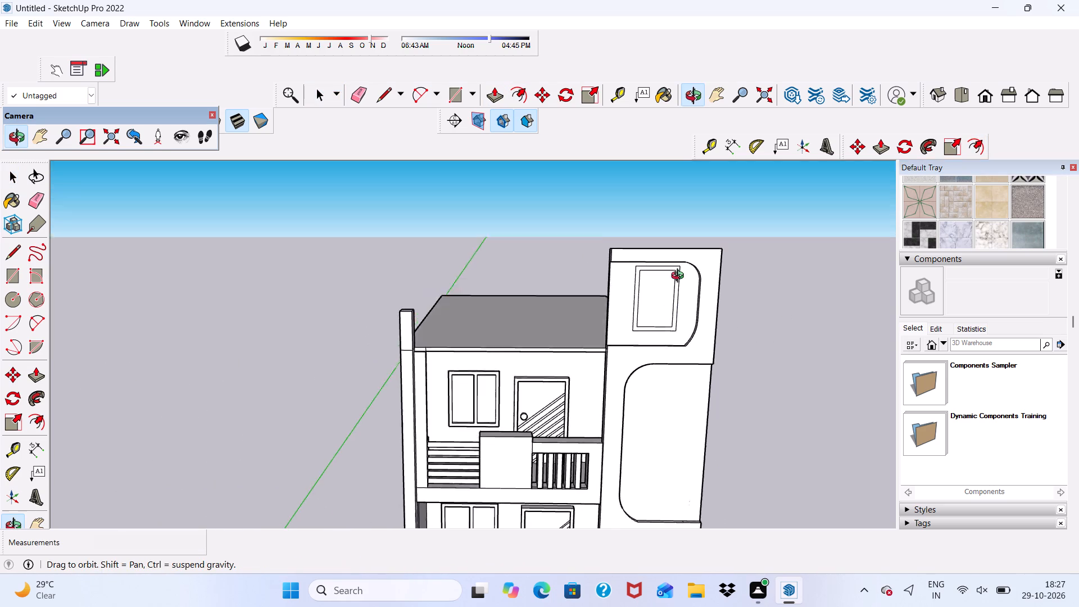
pyautogui.moveTo(680, 277); pyautogui.dragTo(704, 363, button='middle')
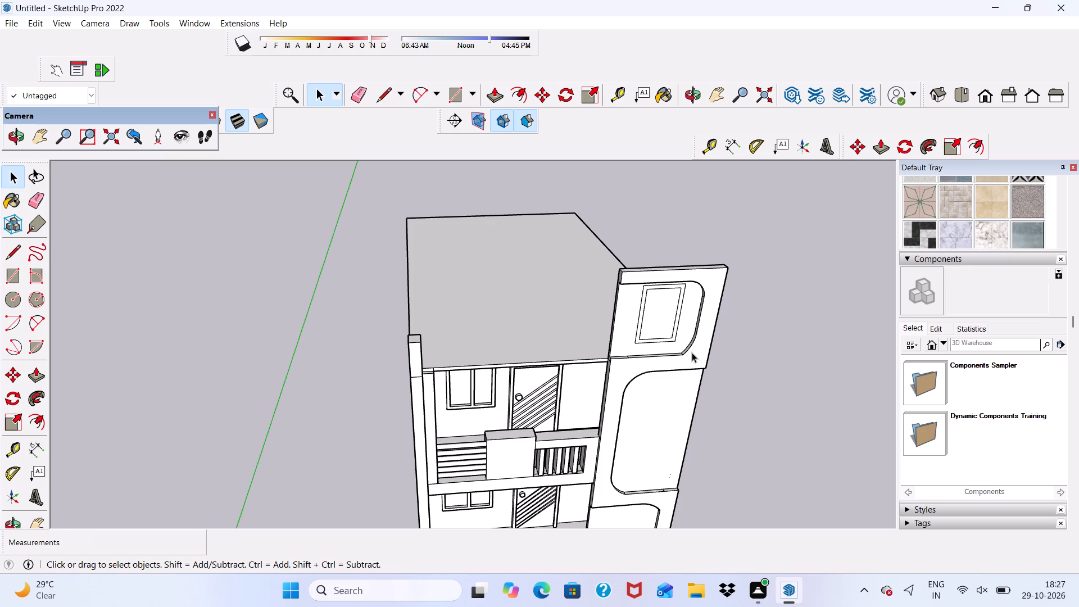
pyautogui.scroll(1, 688, 341)
pyautogui.press('space')
pyautogui.scroll(-4, 686, 333)
pyautogui.moveTo(708, 435); pyautogui.dragTo(704, 373, button='middle')
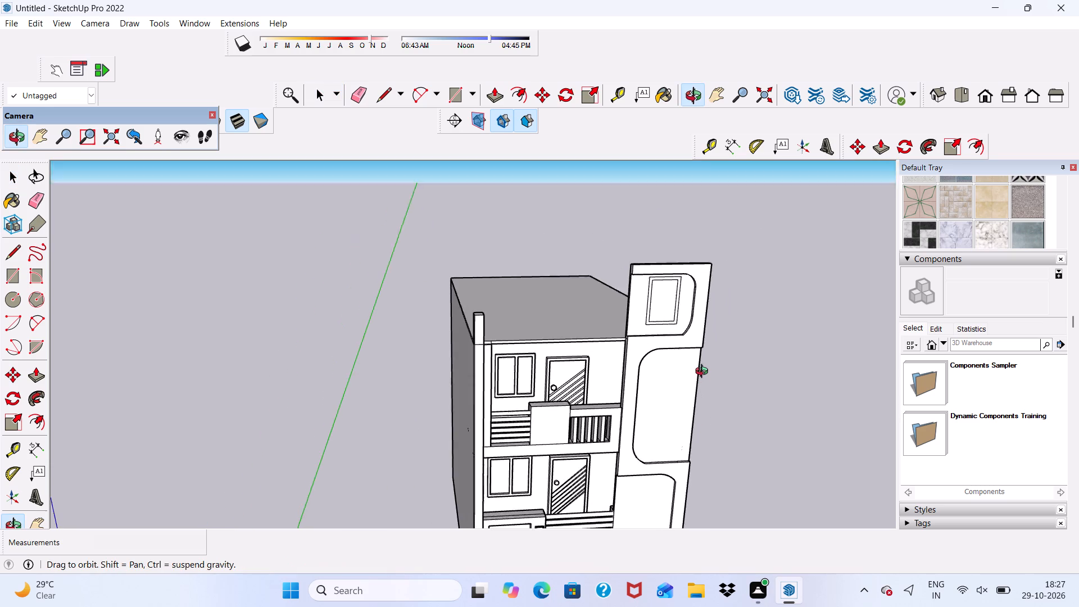
pyautogui.moveTo(704, 373); pyautogui.dragTo(649, 394, button='middle')
pyautogui.scroll(-5, 638, 386)
pyautogui.moveTo(633, 414); pyautogui.dragTo(572, 309, button='middle')
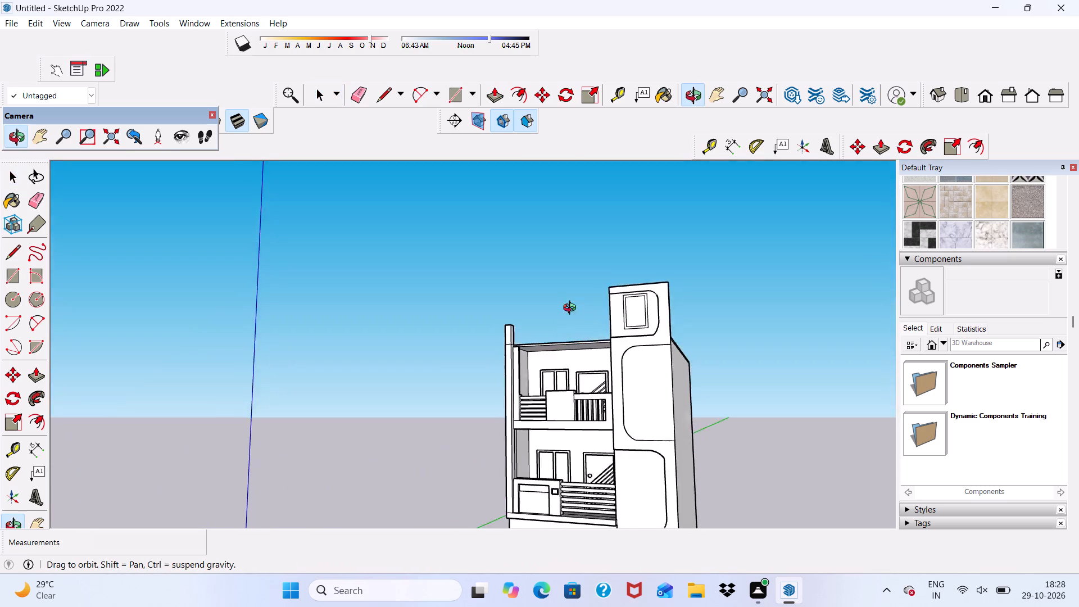
pyautogui.moveTo(572, 309); pyautogui.dragTo(600, 342, button='middle')
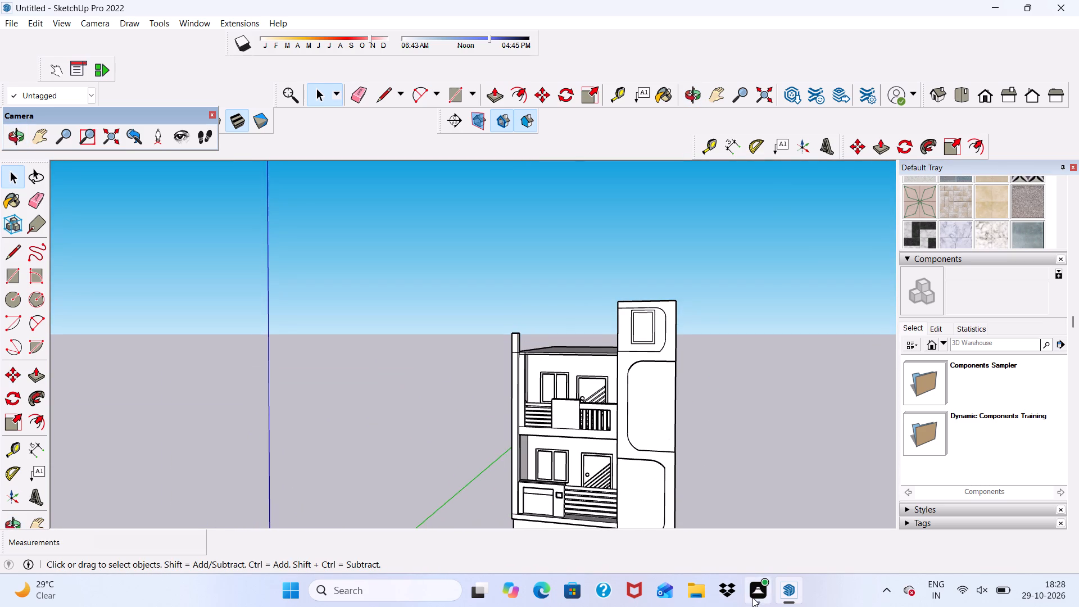
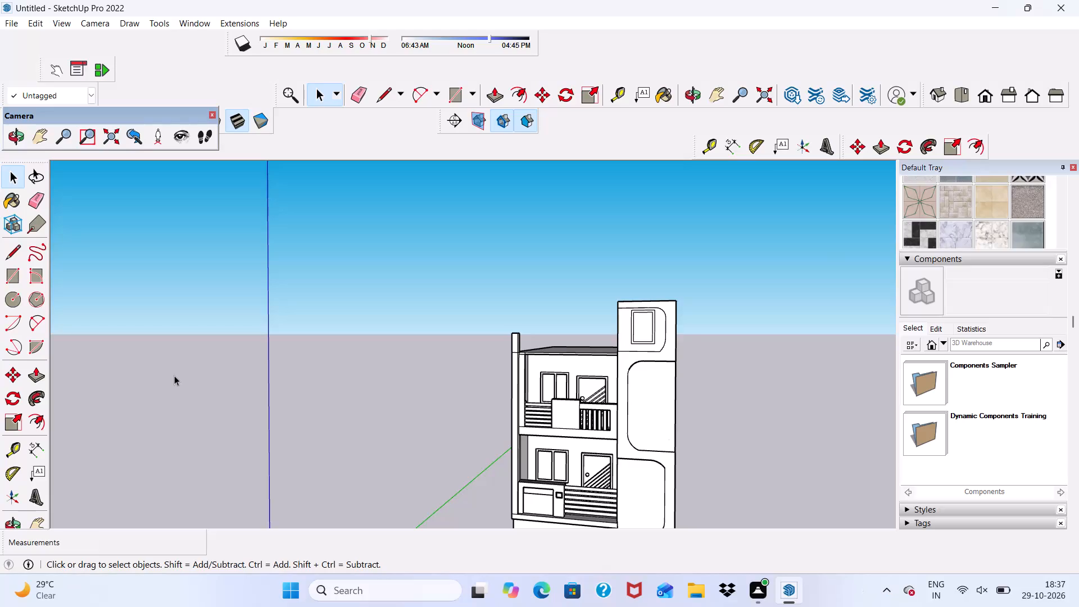
# Draw a rectangle about 6' 11 3/4" by 3' 3 7/16" on the tower's middle rounded panel.
pyautogui.scroll(4, 738, 433)
pyautogui.scroll(5, 661, 415)
pyautogui.scroll(-4, 661, 415)
pyautogui.moveTo(598, 428); pyautogui.dragTo(652, 460, button='middle')
pyautogui.scroll(1, 640, 435)
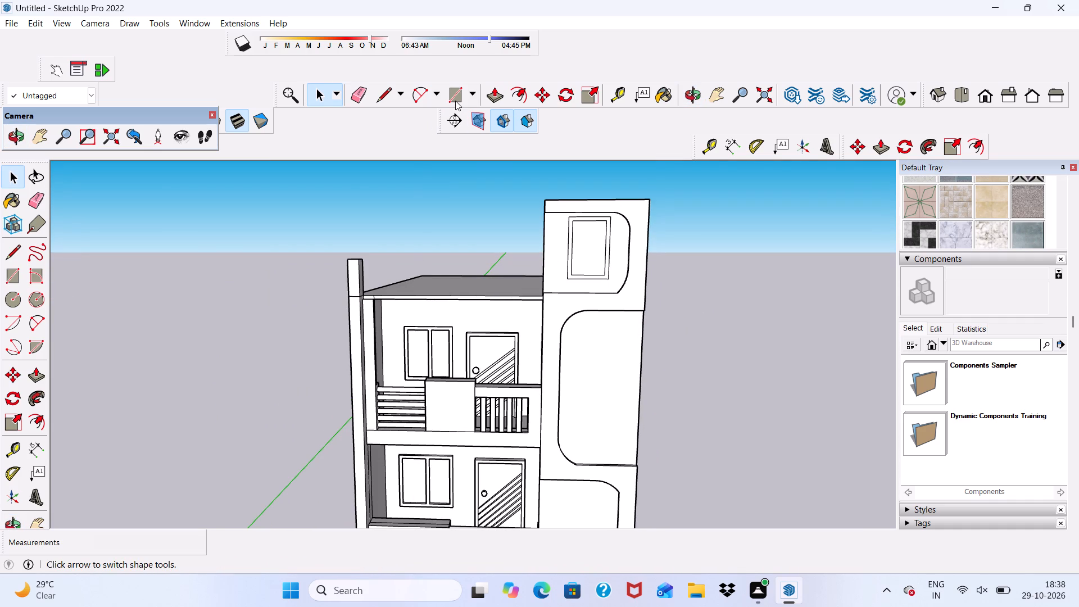
pyautogui.click(455, 100)
pyautogui.scroll(-1, 518, 297)
pyautogui.moveTo(588, 348); pyautogui.dragTo(585, 320, button='middle')
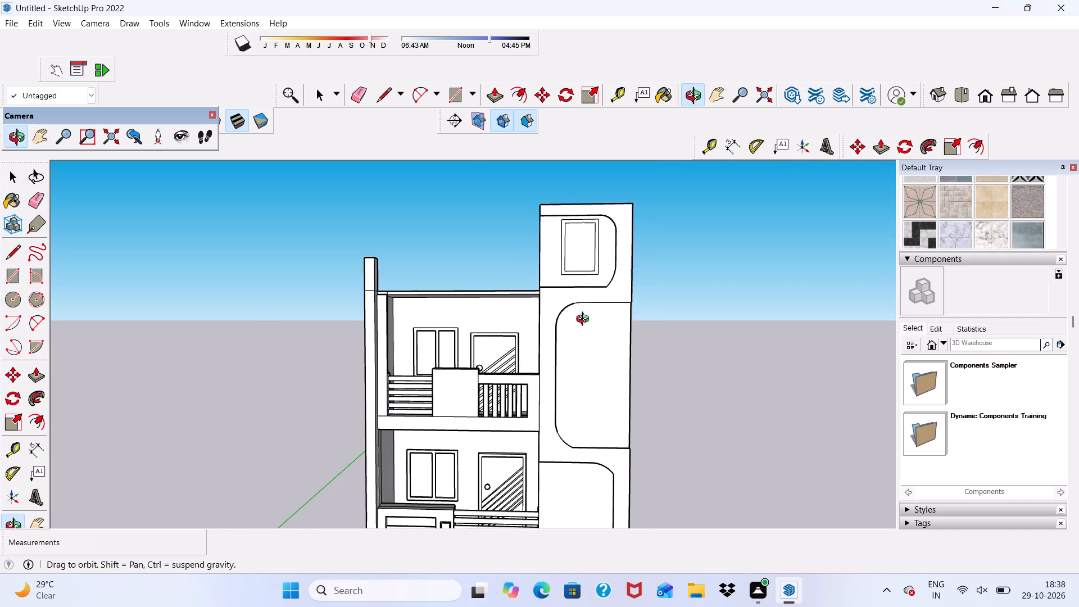
pyautogui.moveTo(585, 320); pyautogui.dragTo(583, 369, button='middle')
pyautogui.scroll(-4, 505, 328)
pyautogui.scroll(4, 573, 423)
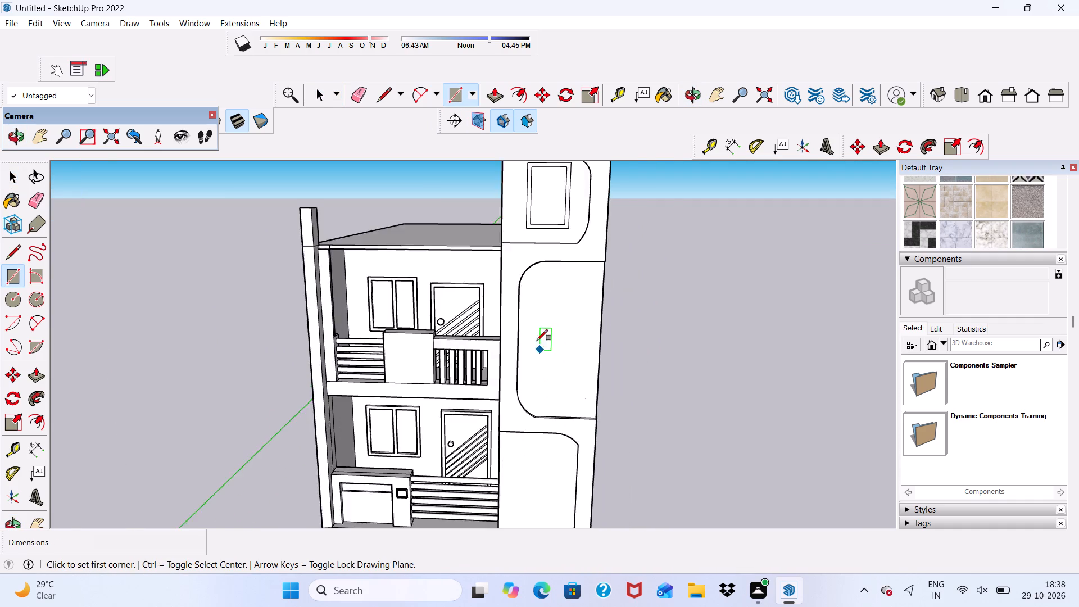
pyautogui.scroll(7, 537, 341)
pyautogui.moveTo(531, 314); pyautogui.dragTo(506, 314, button='middle')
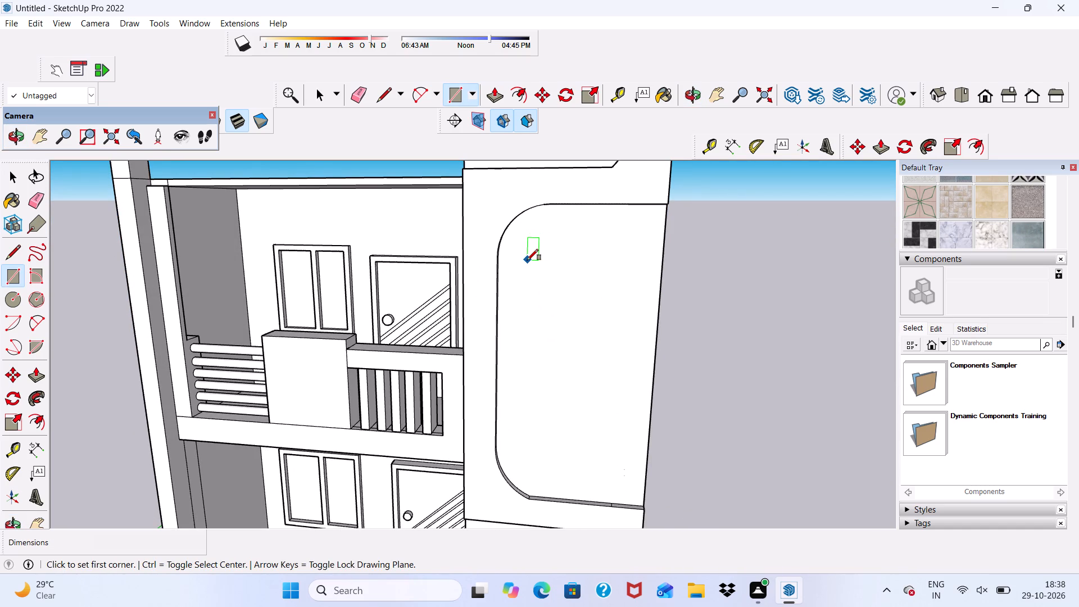
pyautogui.click(527, 260)
pyautogui.scroll(1, 614, 440)
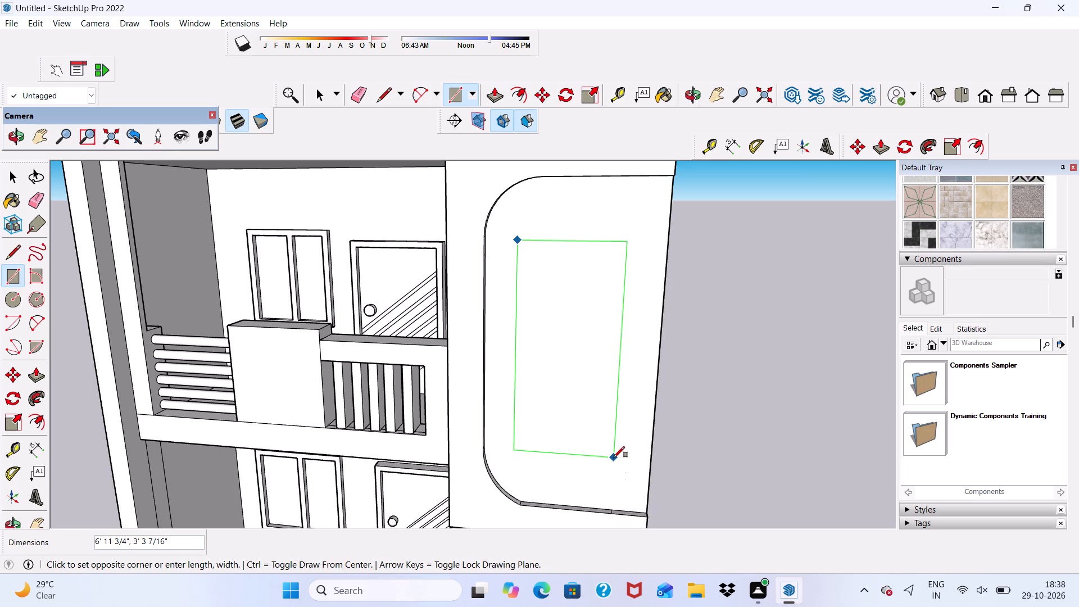
pyautogui.click(614, 457)
# Erase the stray line running just below the roof edge on the building's side wall.
pyautogui.scroll(-5, 540, 391)
pyautogui.moveTo(547, 411); pyautogui.dragTo(373, 409, button='middle')
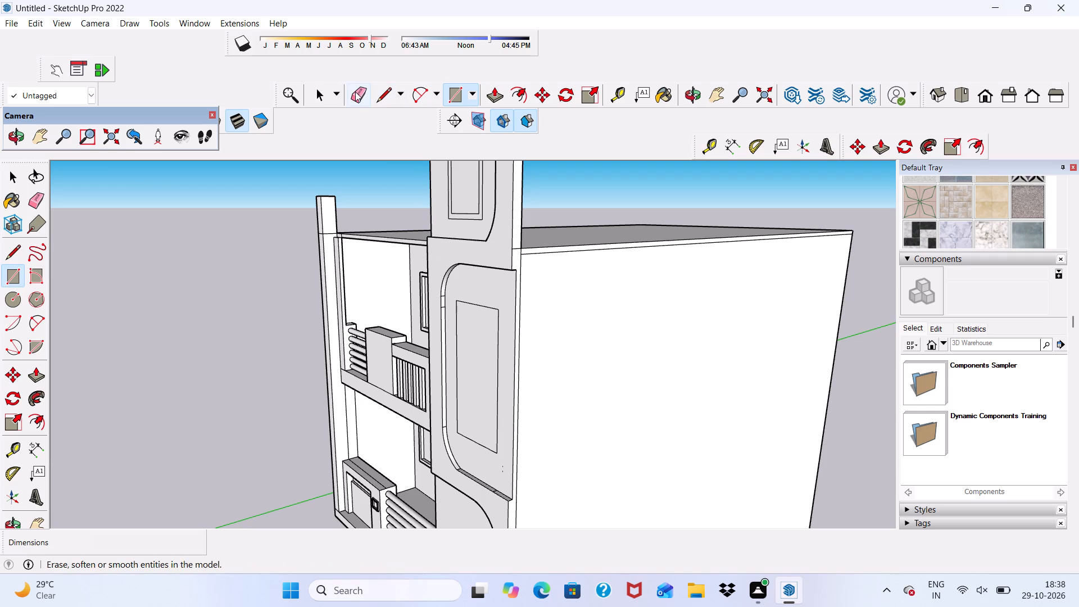
pyautogui.click(355, 92)
pyautogui.scroll(3, 616, 320)
pyautogui.scroll(3, 536, 216)
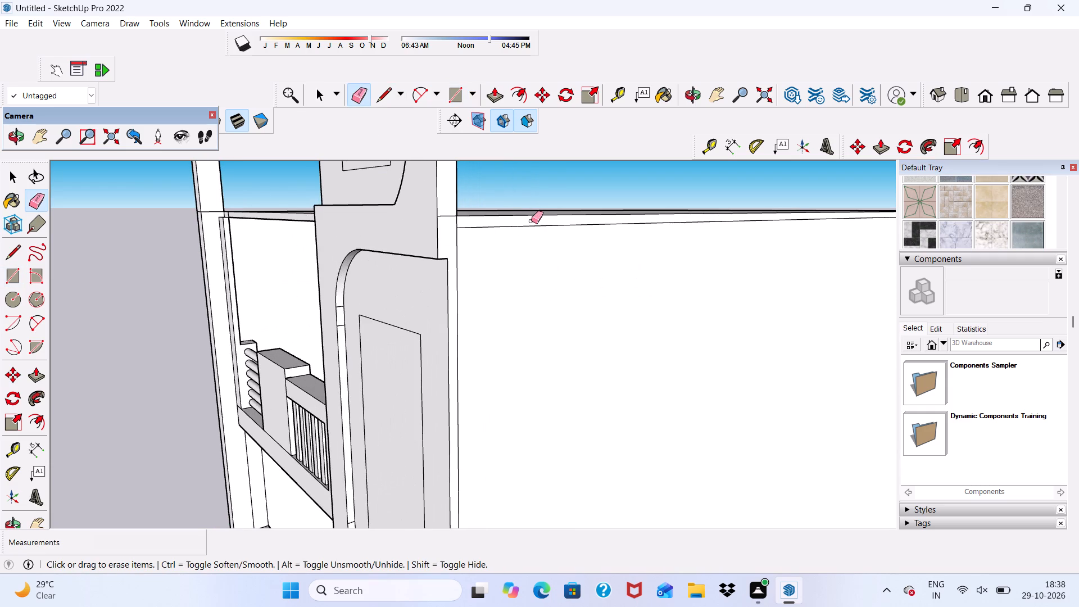
pyautogui.click(531, 228)
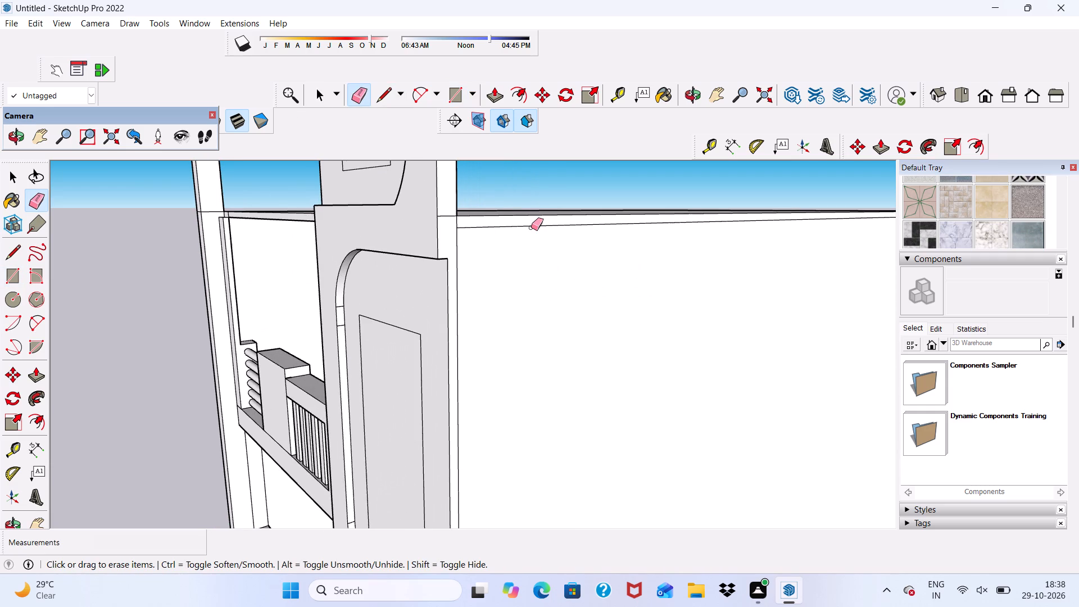
pyautogui.click(531, 227)
pyautogui.scroll(-4, 475, 228)
pyautogui.scroll(-5, 443, 263)
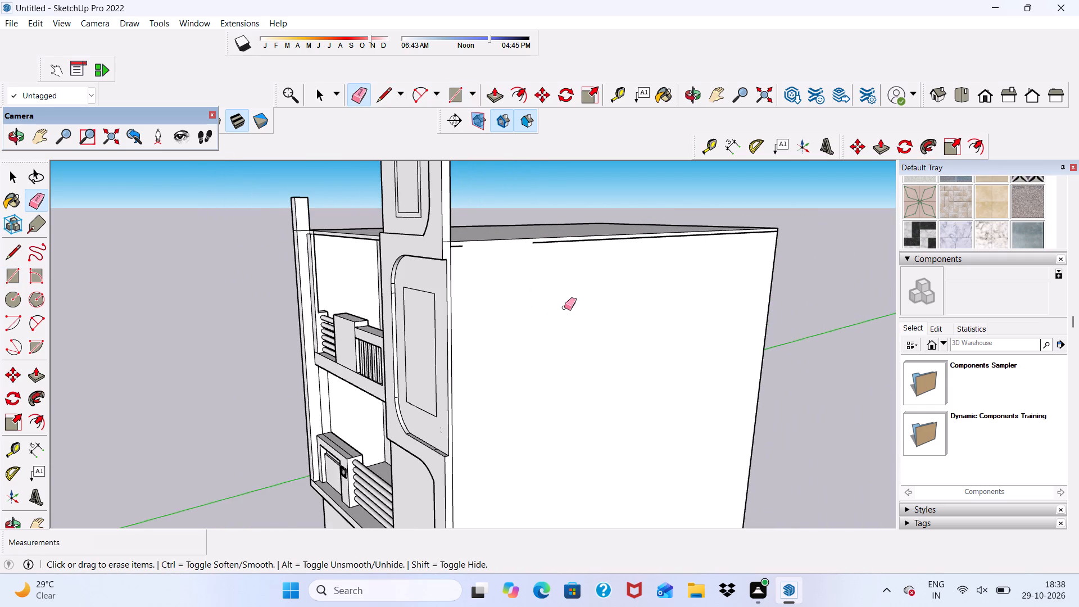
pyautogui.scroll(3, 410, 266)
pyautogui.scroll(4, 489, 257)
pyautogui.scroll(4, 466, 209)
pyautogui.scroll(-3, 463, 291)
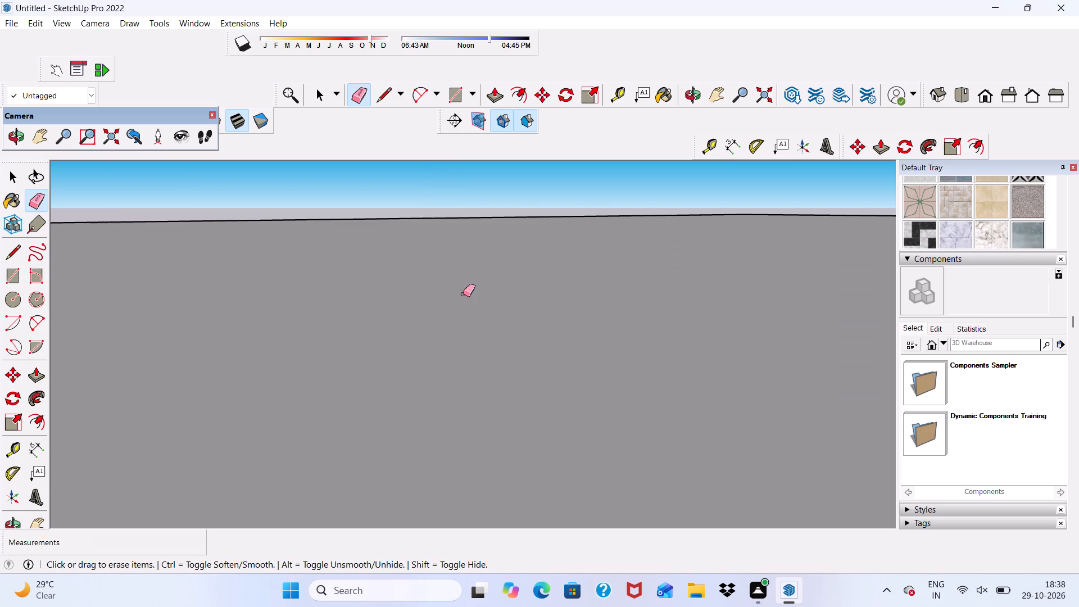
pyautogui.scroll(-13, 467, 254)
pyautogui.scroll(3, 519, 310)
pyautogui.moveTo(513, 348); pyautogui.dragTo(513, 356)
pyautogui.scroll(-10, 488, 354)
pyautogui.scroll(5, 729, 300)
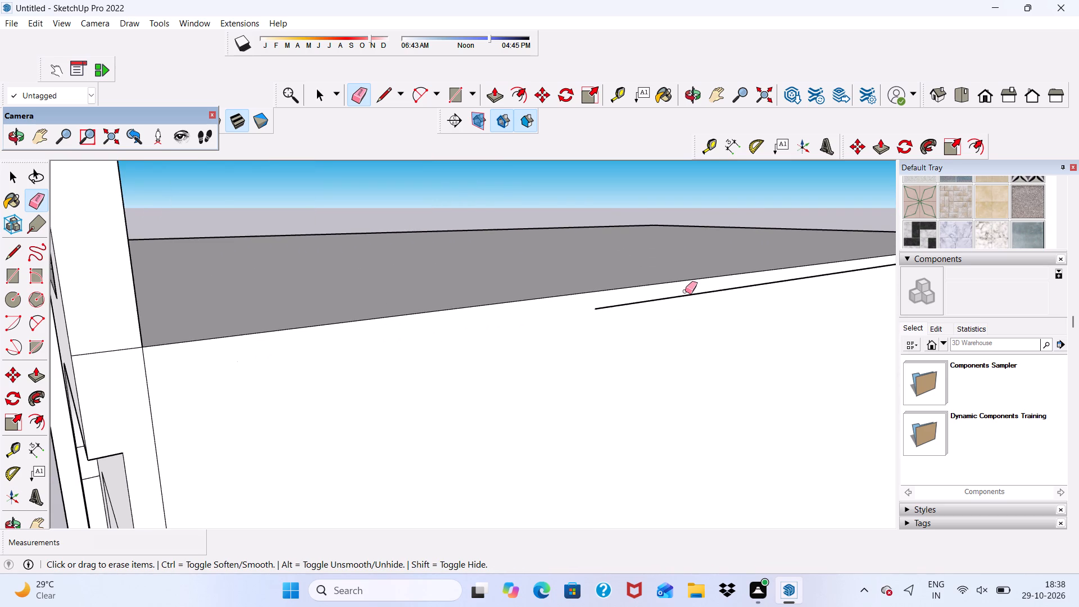
pyautogui.moveTo(685, 291); pyautogui.dragTo(686, 297)
pyautogui.moveTo(622, 309); pyautogui.dragTo(599, 308)
# Erase the short leftover edge at the side wall's far upper corner.
pyautogui.scroll(-14, 535, 293)
pyautogui.scroll(3, 778, 264)
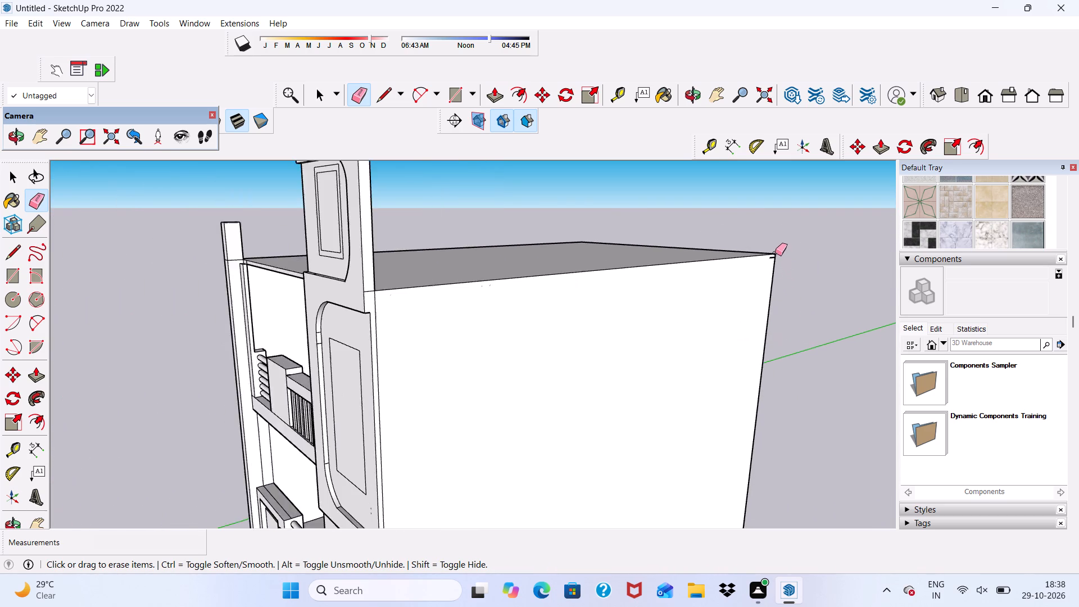
pyautogui.scroll(11, 775, 253)
pyautogui.moveTo(762, 263); pyautogui.dragTo(769, 273)
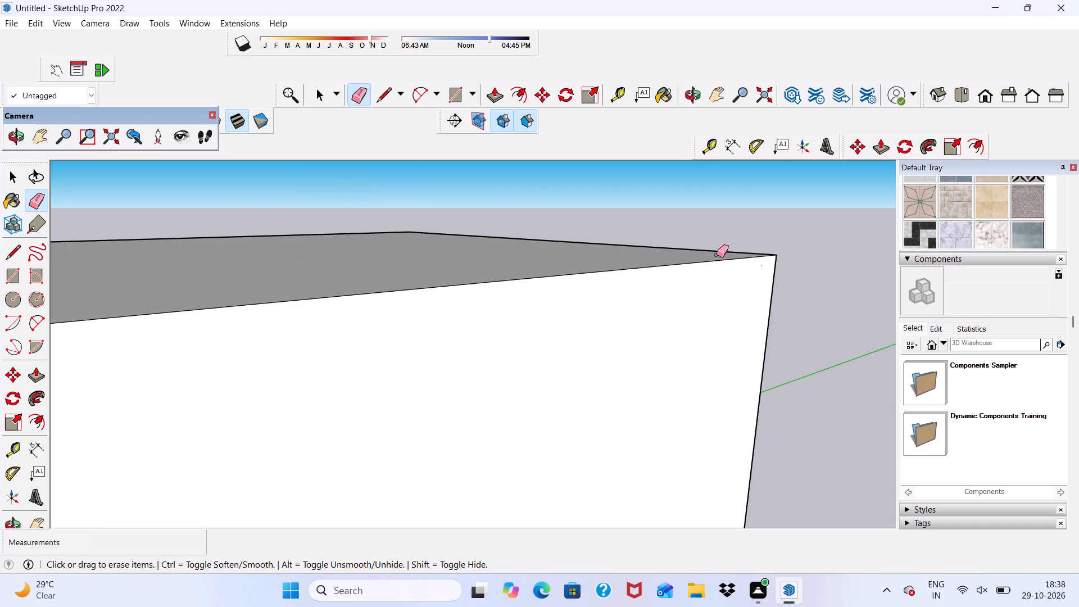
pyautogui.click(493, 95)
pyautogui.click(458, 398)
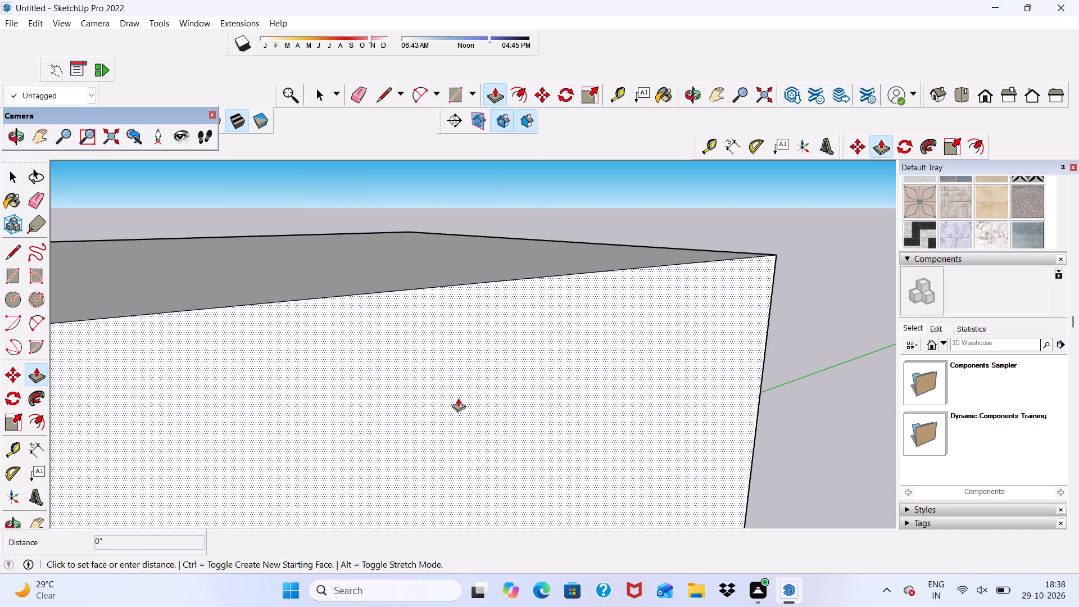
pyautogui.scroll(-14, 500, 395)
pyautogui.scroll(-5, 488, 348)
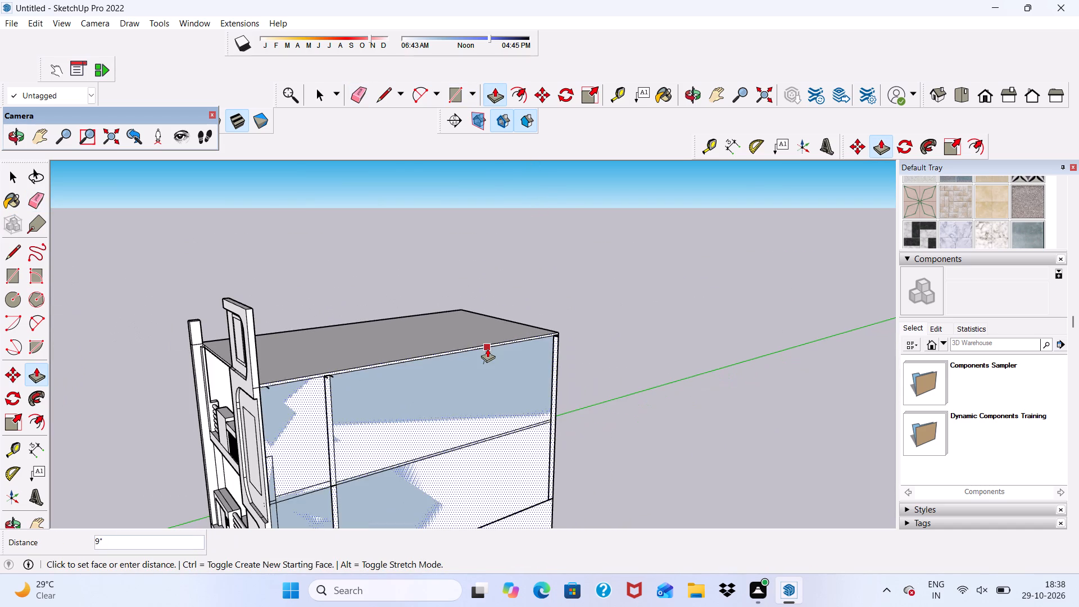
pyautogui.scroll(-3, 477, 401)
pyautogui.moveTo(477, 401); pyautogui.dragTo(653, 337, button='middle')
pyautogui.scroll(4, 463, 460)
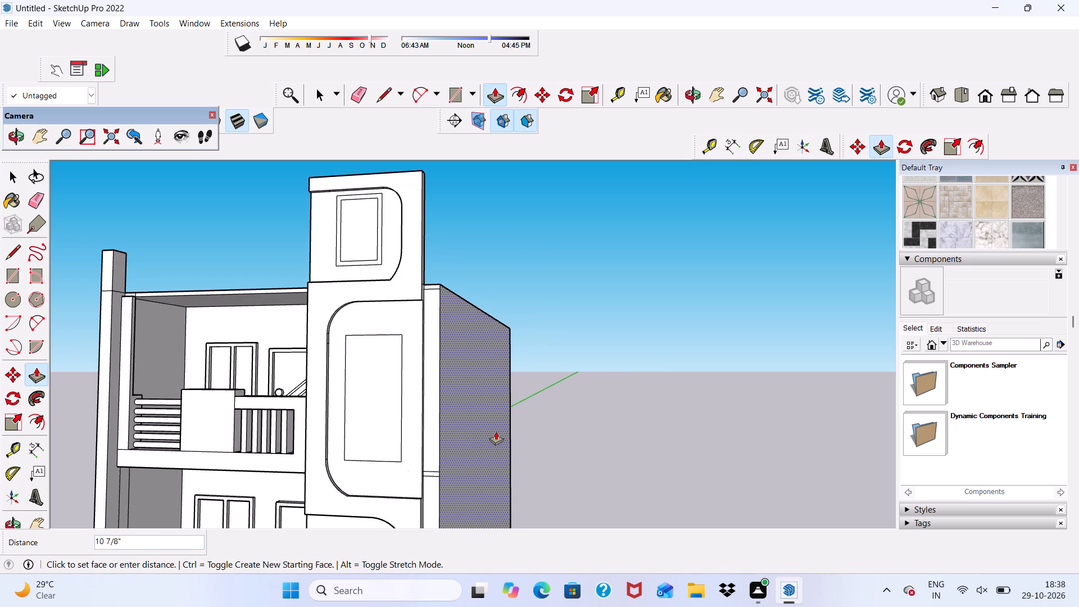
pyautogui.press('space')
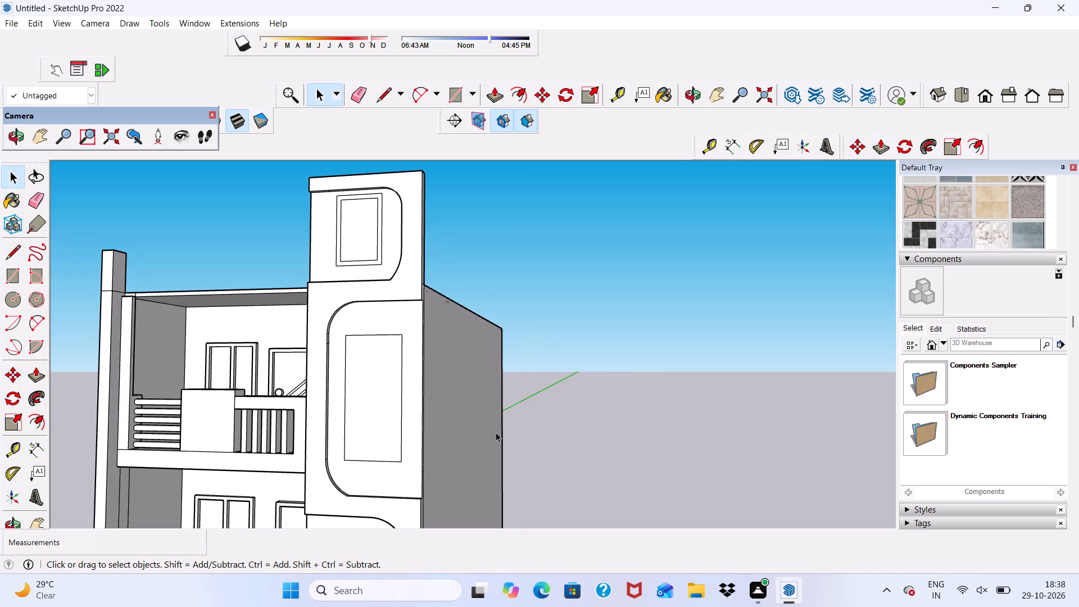
# Erase the tiny stray edge fragments remaining near the top of the side wall.
pyautogui.moveTo(495, 433); pyautogui.dragTo(409, 475, button='middle')
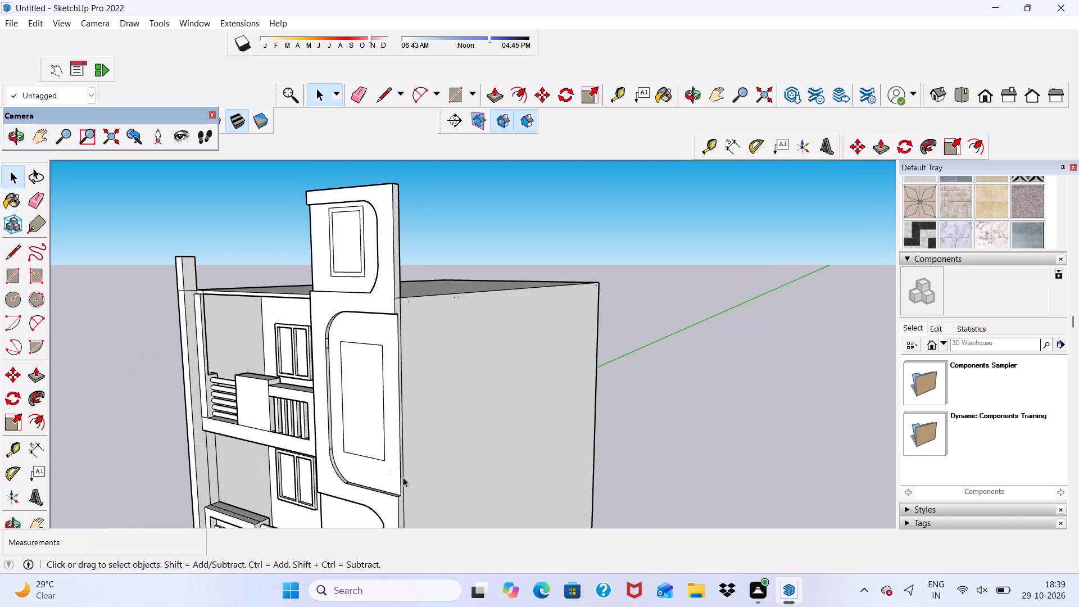
pyautogui.click(364, 98)
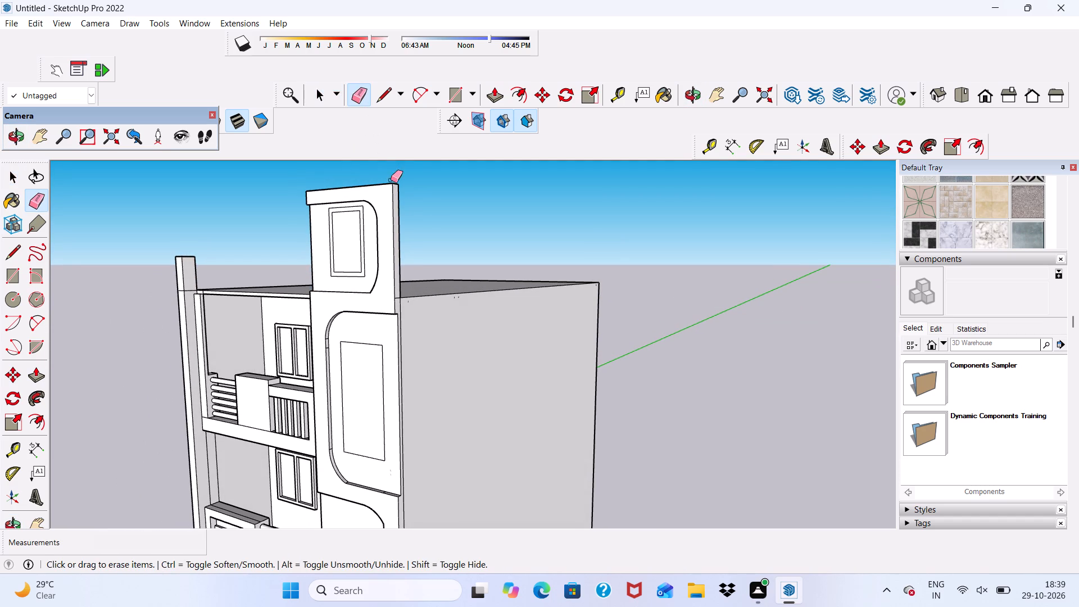
pyautogui.scroll(4, 437, 289)
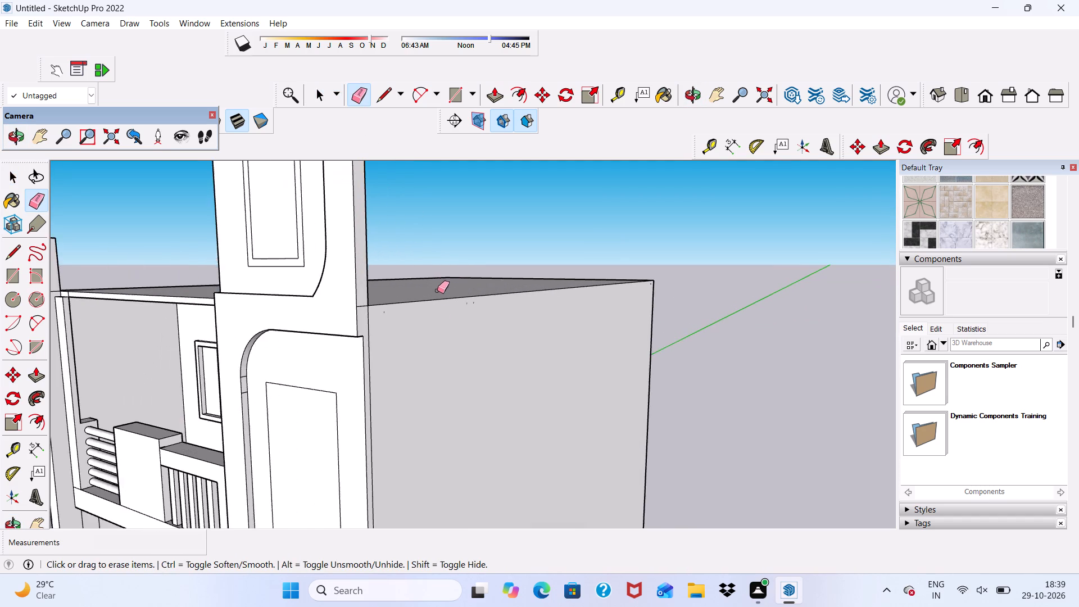
pyautogui.scroll(3, 437, 318)
pyautogui.scroll(2, 355, 323)
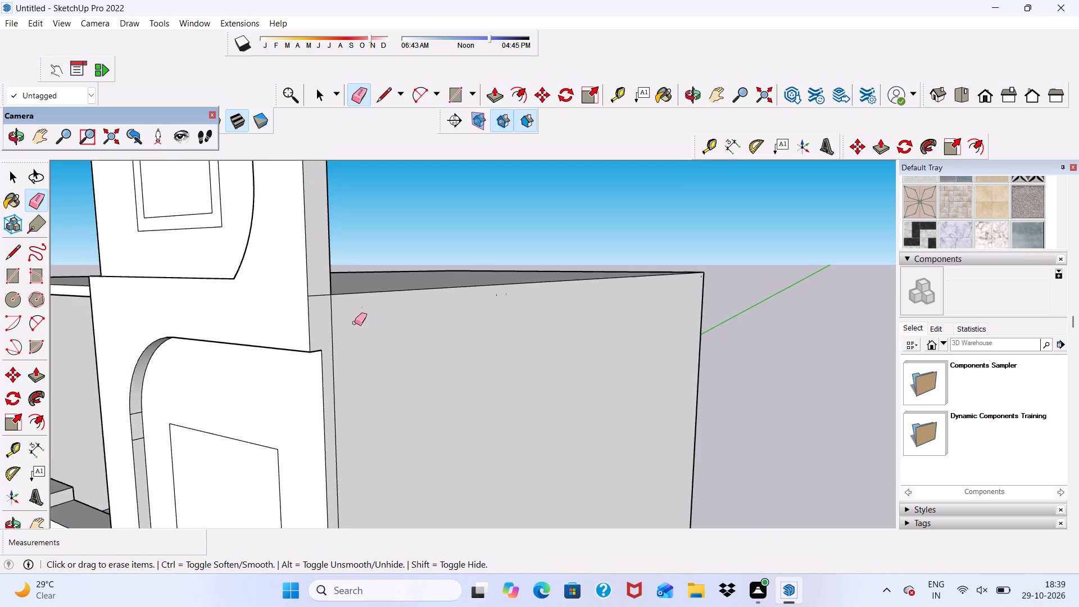
pyautogui.scroll(2, 355, 323)
pyautogui.moveTo(366, 298); pyautogui.dragTo(365, 318)
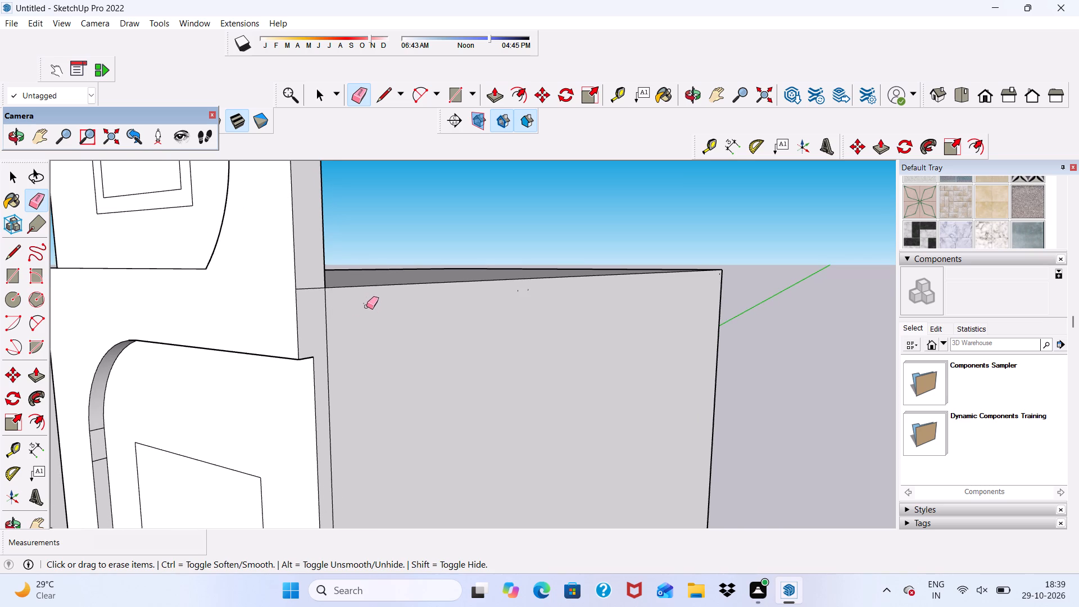
pyautogui.moveTo(367, 302); pyautogui.dragTo(360, 302)
pyautogui.moveTo(365, 307); pyautogui.dragTo(366, 314)
pyautogui.moveTo(365, 303); pyautogui.dragTo(364, 303)
pyautogui.moveTo(364, 303); pyautogui.dragTo(362, 310)
pyautogui.moveTo(365, 303); pyautogui.dragTo(372, 348)
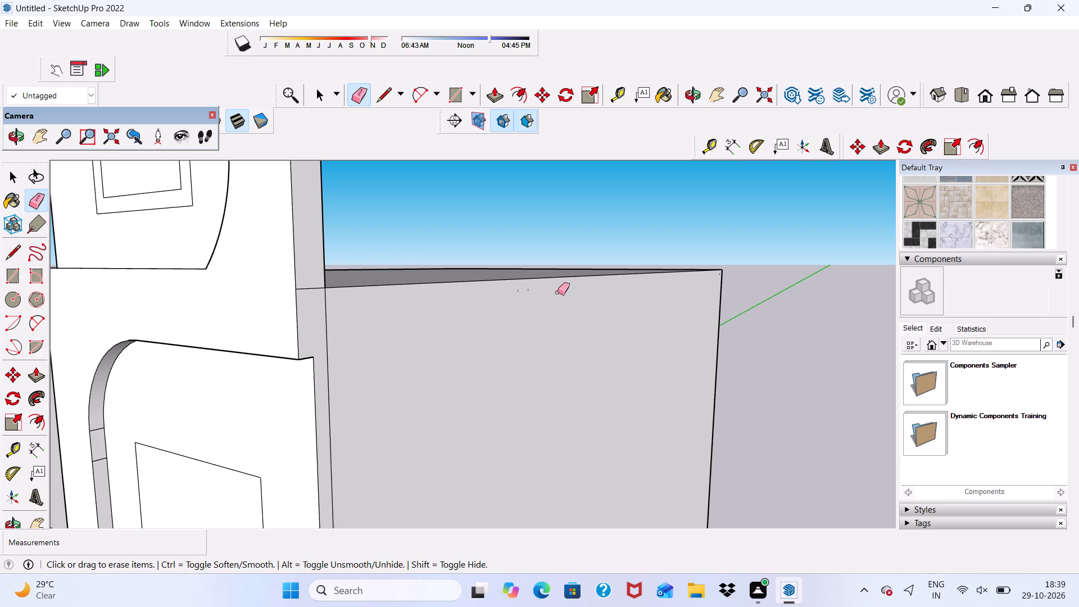
pyautogui.scroll(4, 556, 298)
pyautogui.moveTo(504, 284); pyautogui.dragTo(518, 285)
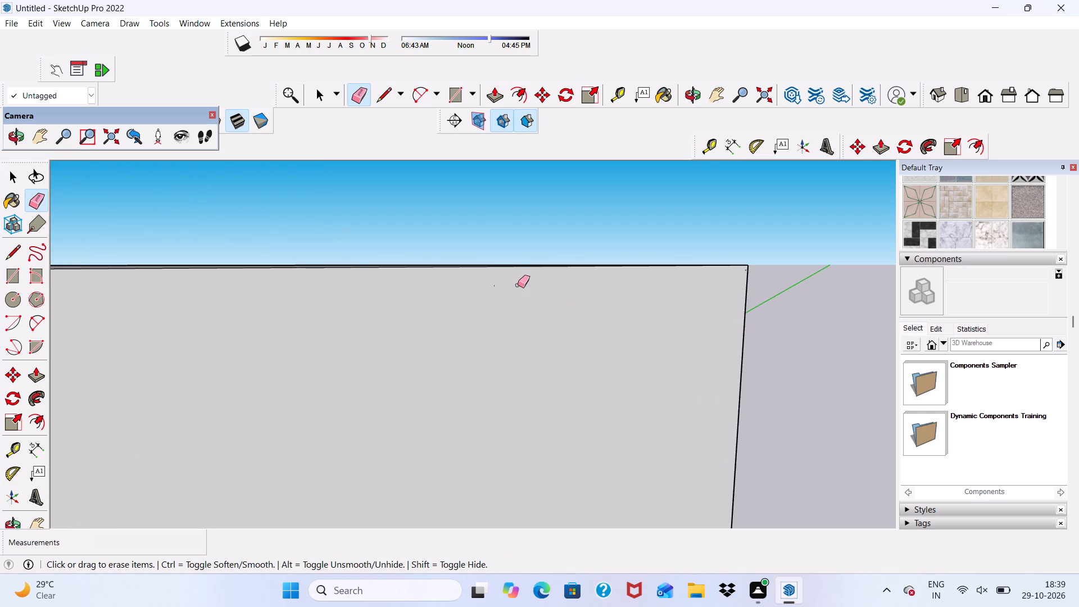
pyautogui.moveTo(493, 286); pyautogui.dragTo(494, 303)
pyautogui.scroll(-10, 488, 282)
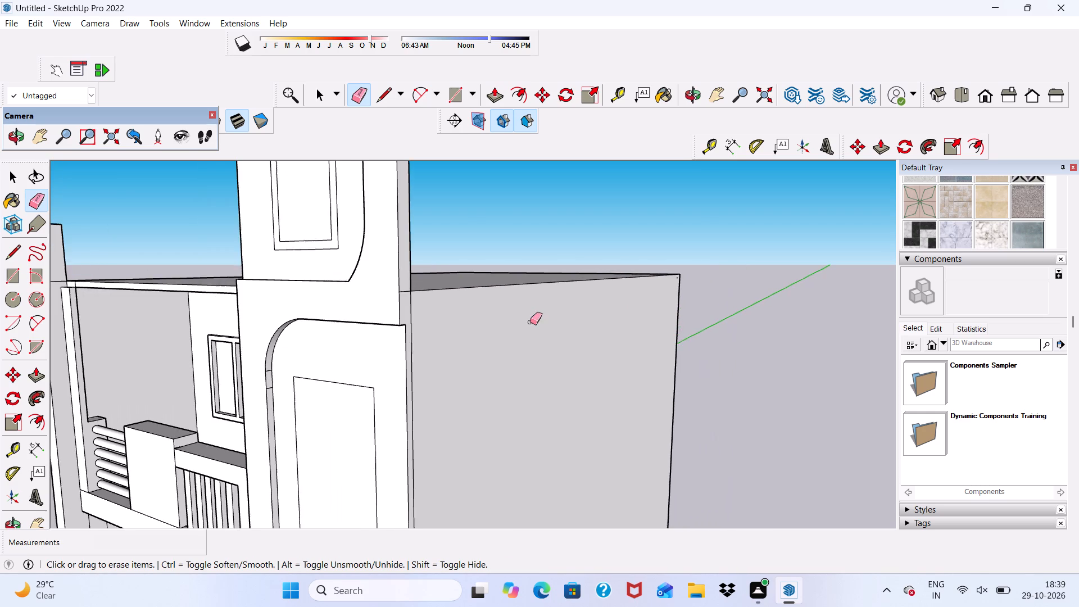
# Offset the rectangle on the tower's middle rounded panel inward by 3" to outline a window frame.
pyautogui.moveTo(531, 327); pyautogui.dragTo(577, 292, button='middle')
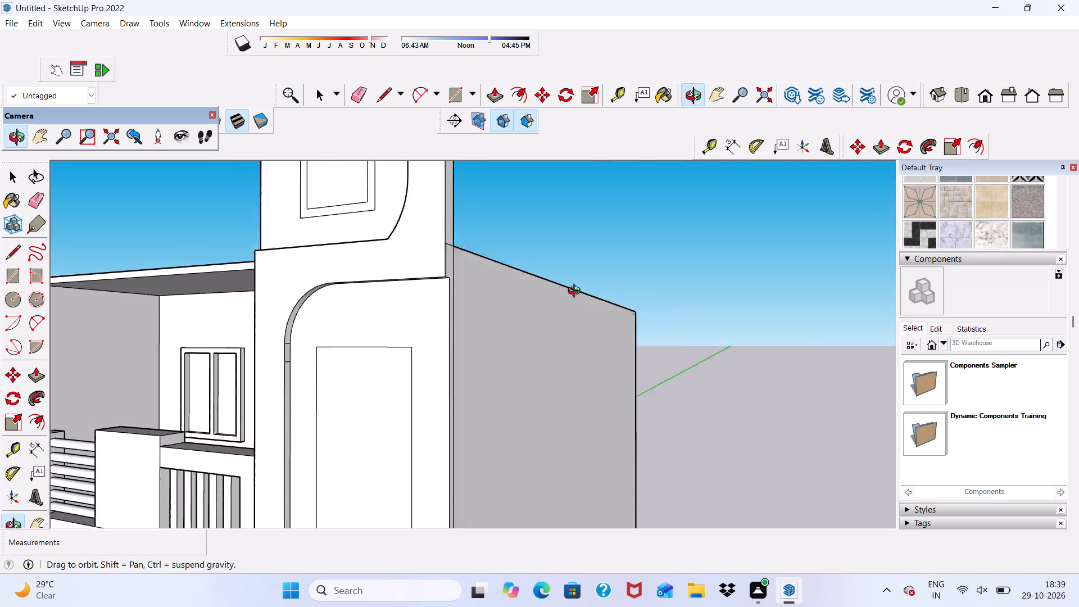
pyautogui.moveTo(577, 292); pyautogui.dragTo(607, 297, button='middle')
pyautogui.scroll(3, 428, 93)
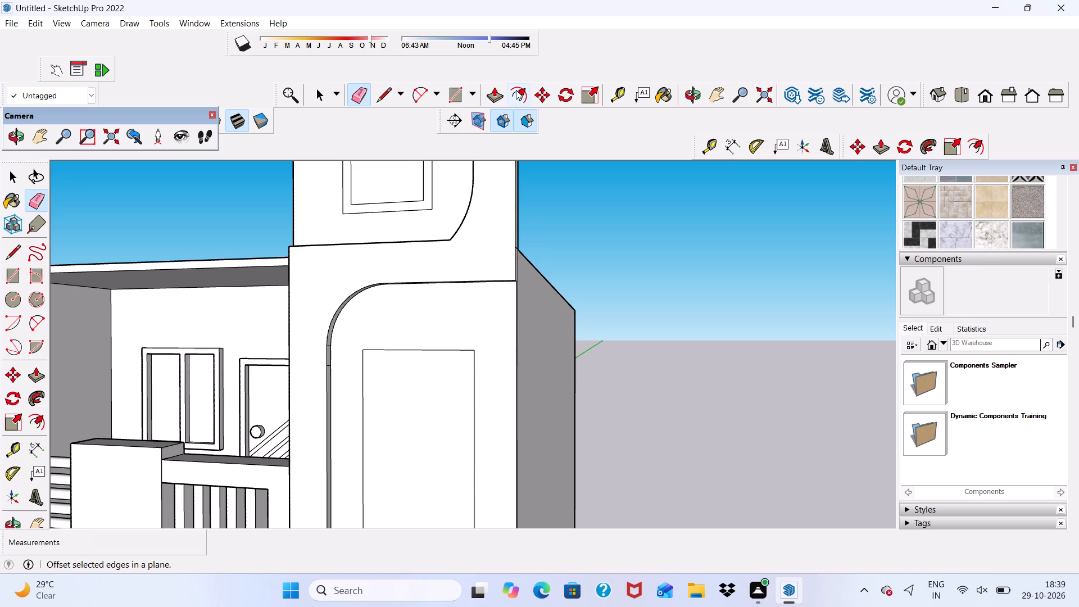
pyautogui.click(516, 90)
pyautogui.scroll(-9, 412, 308)
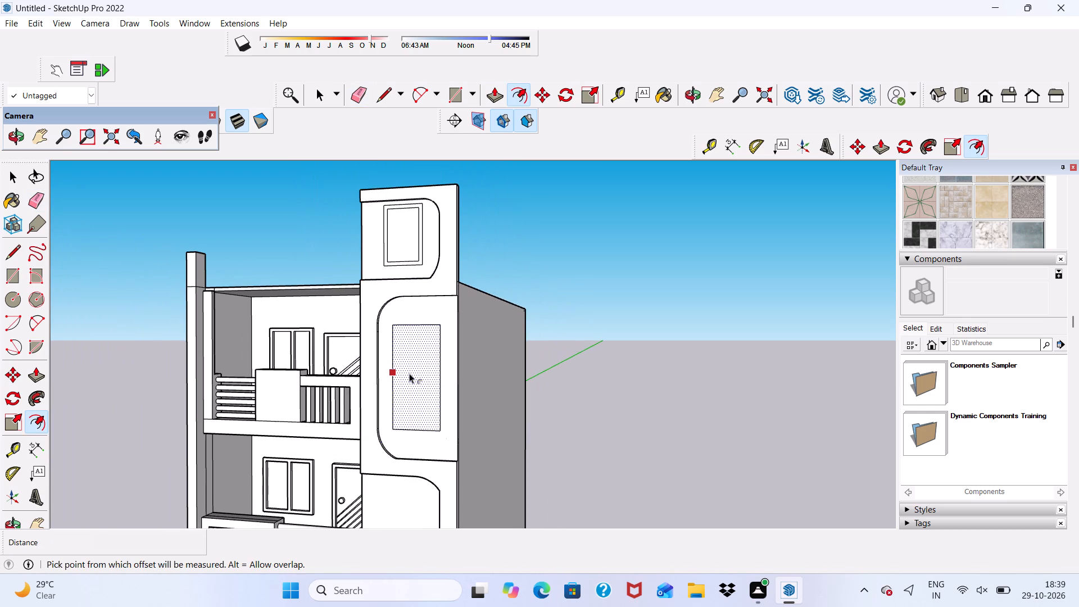
pyautogui.click(409, 373)
pyautogui.scroll(6, 411, 372)
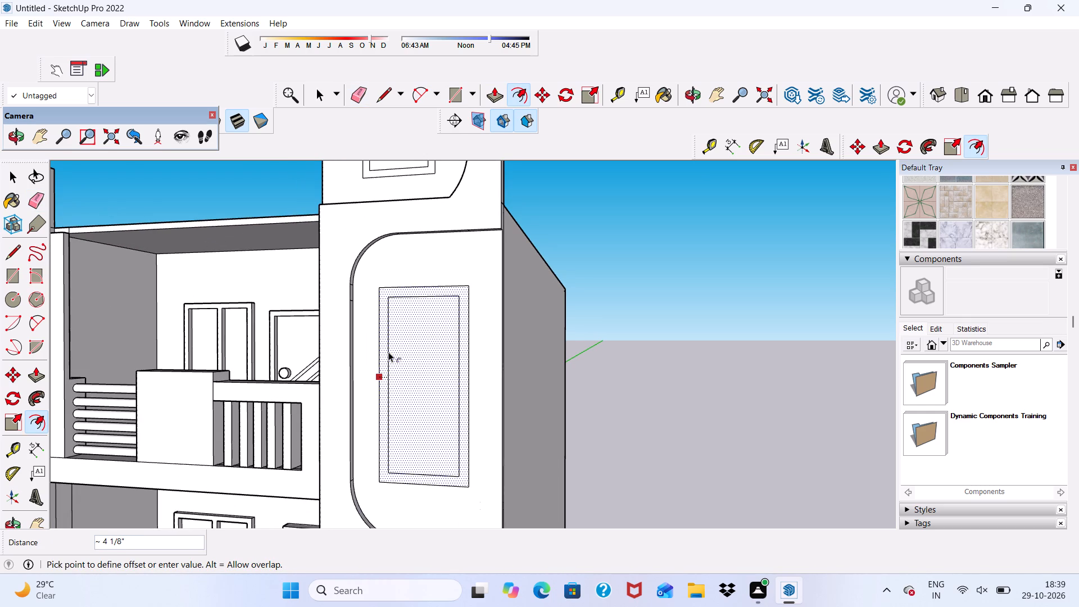
pyautogui.press('3')
pyautogui.hotkey('shift', '"')
pyautogui.press('Return')
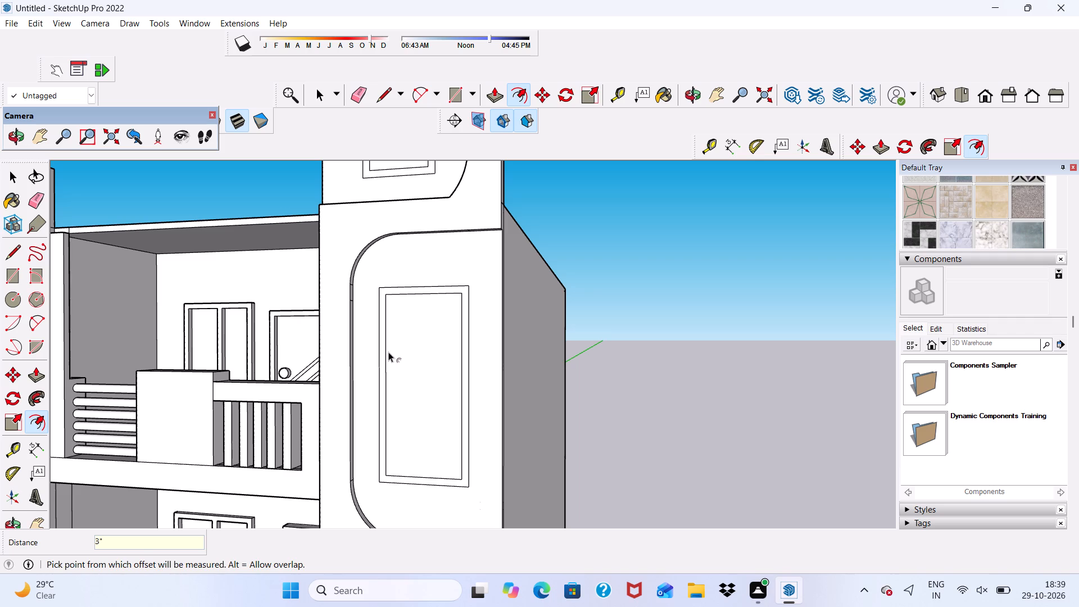
pyautogui.scroll(-2, 432, 329)
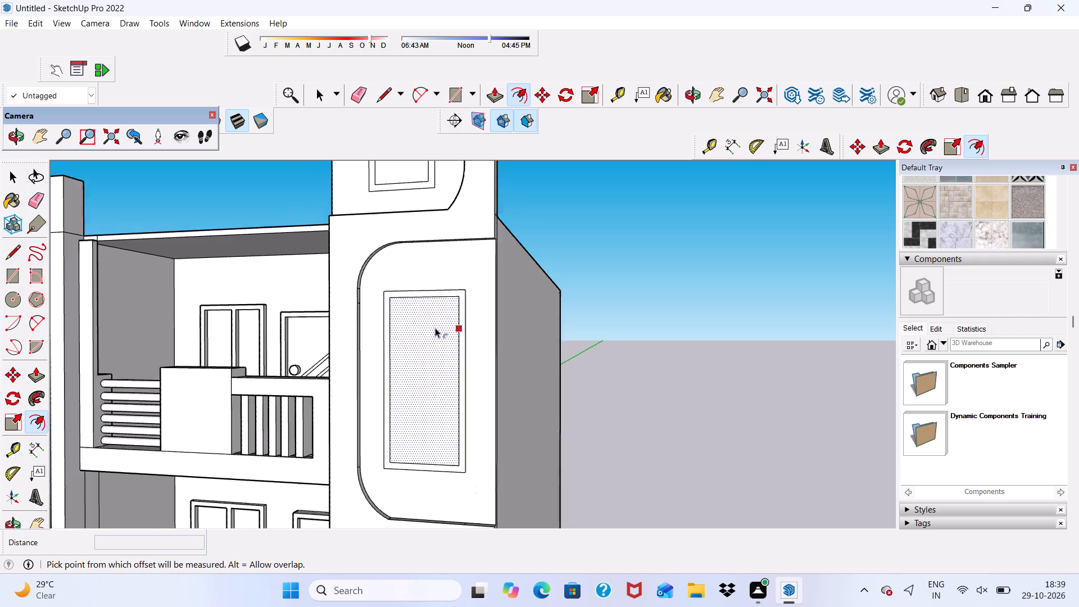
pyautogui.scroll(-2, 435, 328)
pyautogui.scroll(-4, 543, 280)
pyautogui.press('space')
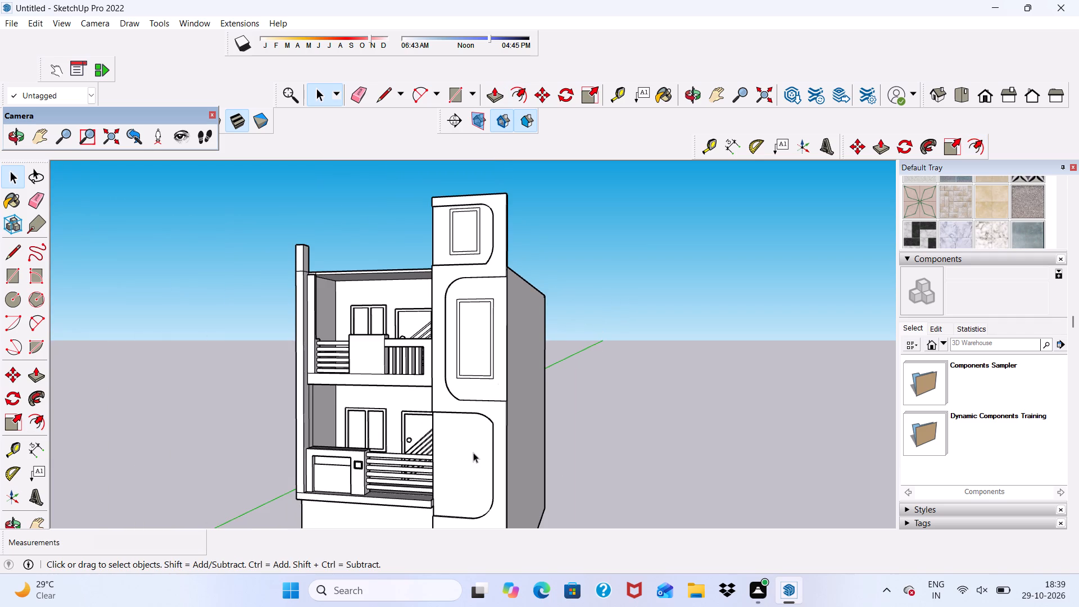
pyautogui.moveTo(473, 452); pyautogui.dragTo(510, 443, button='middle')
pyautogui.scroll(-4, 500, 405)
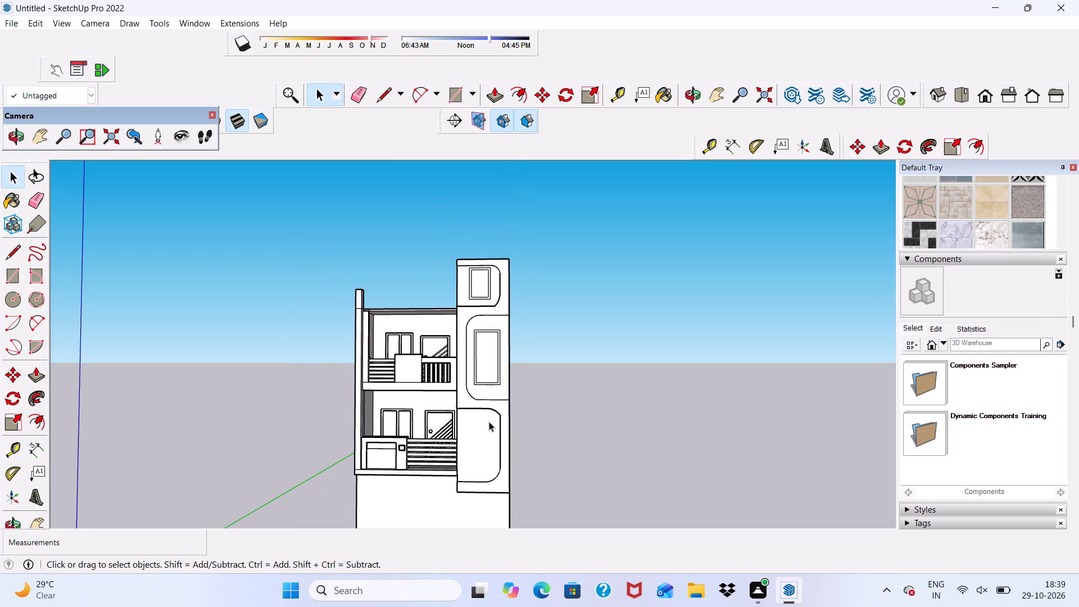
# Draw a rectangle about 5' 6" high by 3' 6" wide on the tower's lowest rounded panel.
pyautogui.scroll(5, 489, 422)
pyautogui.click(453, 95)
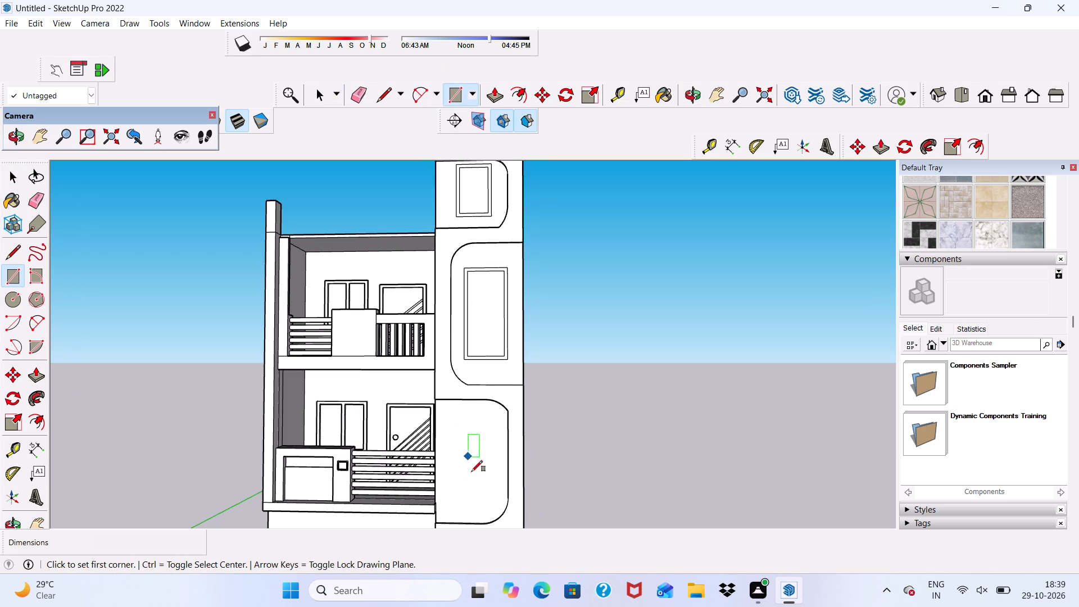
pyautogui.scroll(4, 480, 495)
pyautogui.scroll(-5, 463, 380)
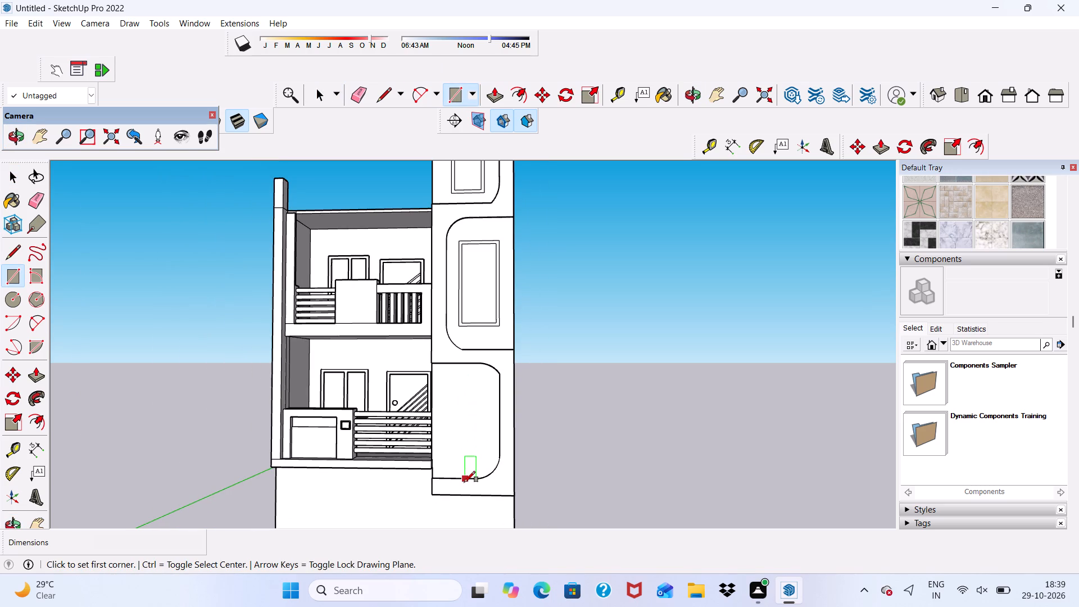
pyautogui.scroll(5, 442, 484)
pyautogui.scroll(-5, 430, 400)
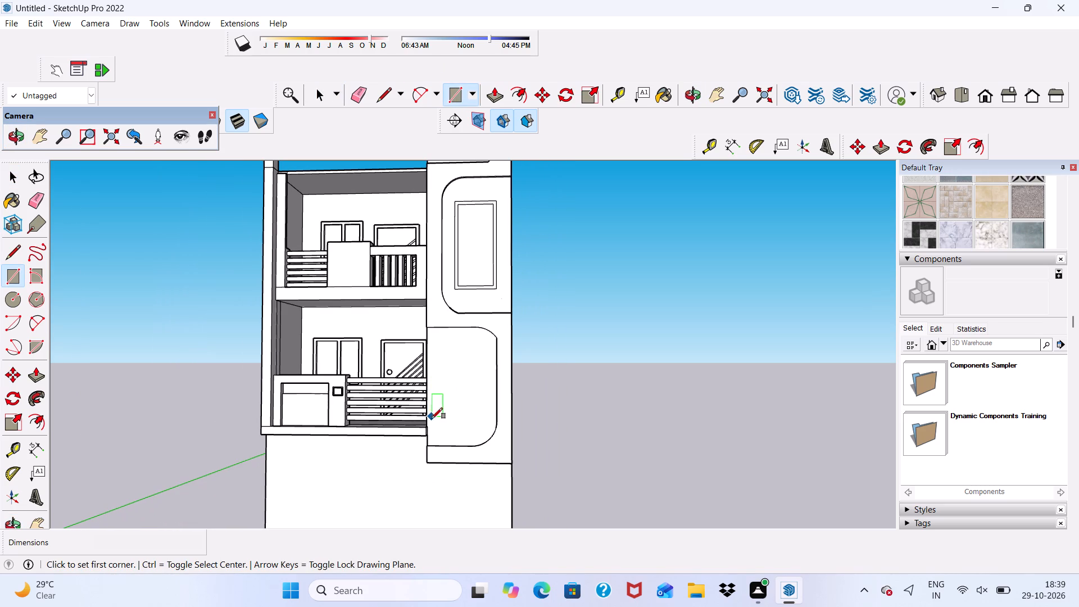
pyautogui.moveTo(432, 420); pyautogui.dragTo(449, 464, button='middle')
pyautogui.scroll(-5, 423, 356)
pyautogui.scroll(2, 432, 391)
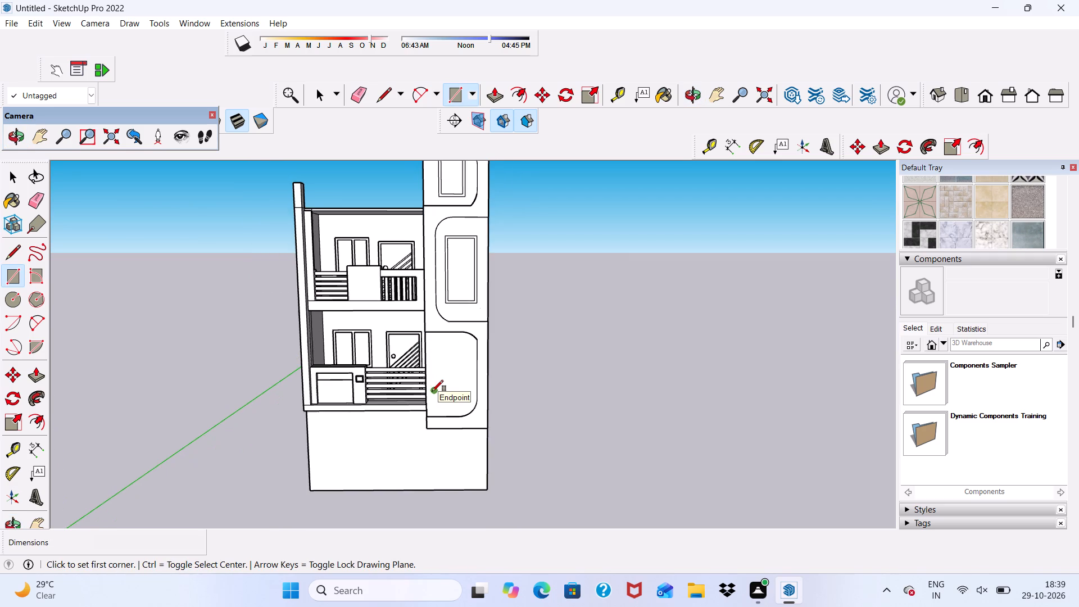
pyautogui.scroll(7, 432, 391)
pyautogui.scroll(4, 444, 325)
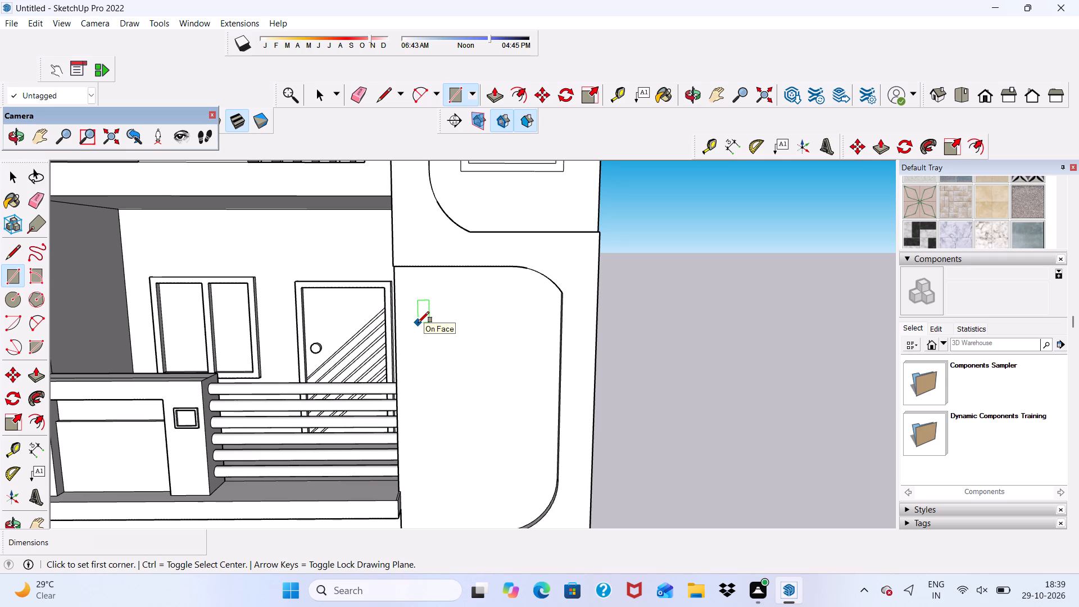
pyautogui.scroll(4, 418, 323)
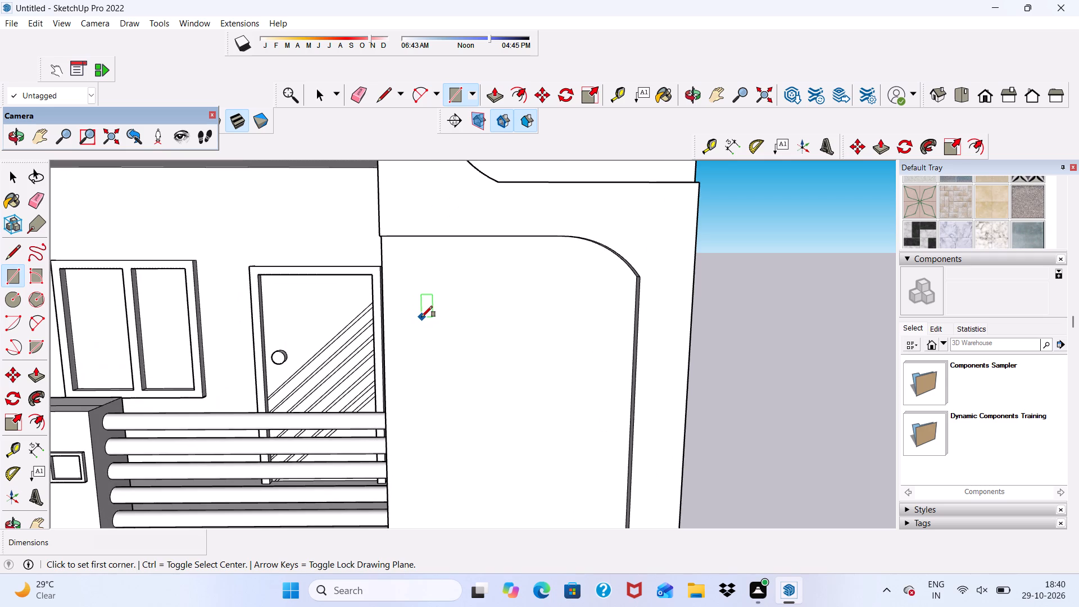
pyautogui.click(422, 317)
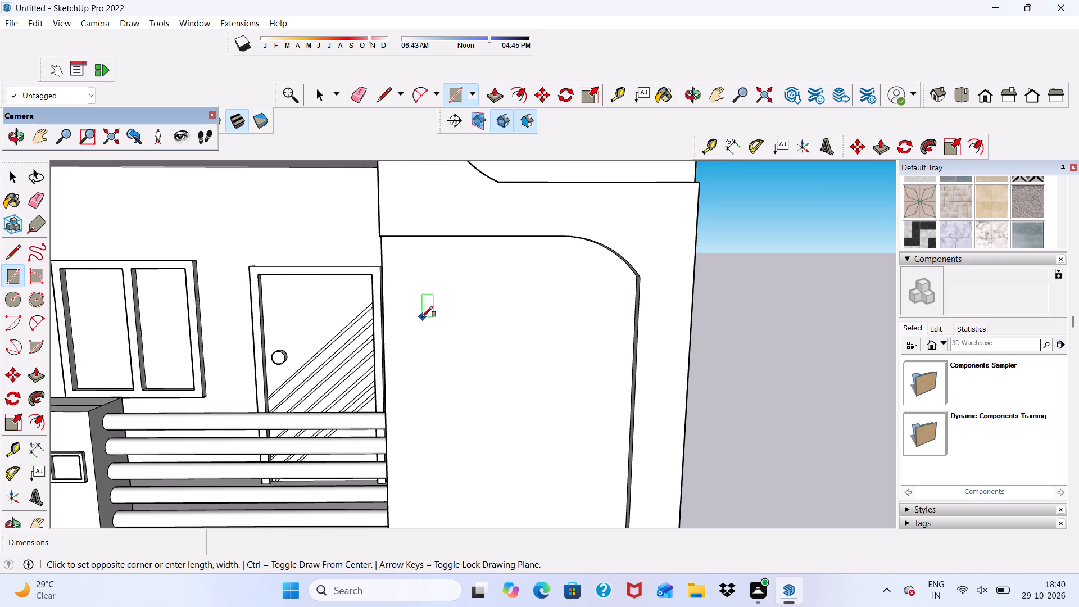
pyautogui.scroll(-5, 422, 317)
pyautogui.scroll(-5, 491, 279)
pyautogui.scroll(5, 498, 432)
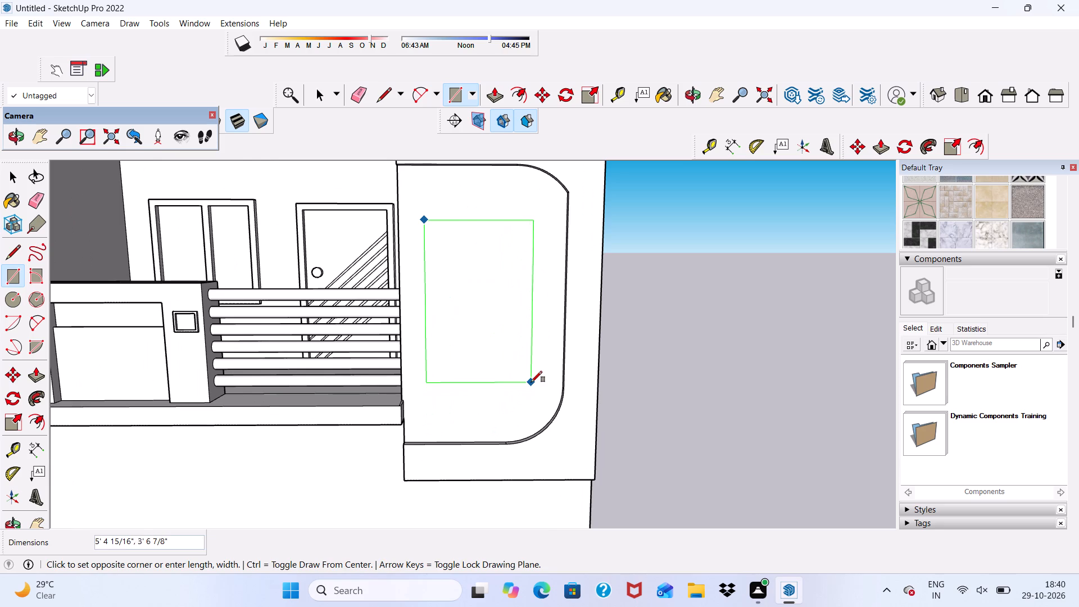
pyautogui.click(530, 384)
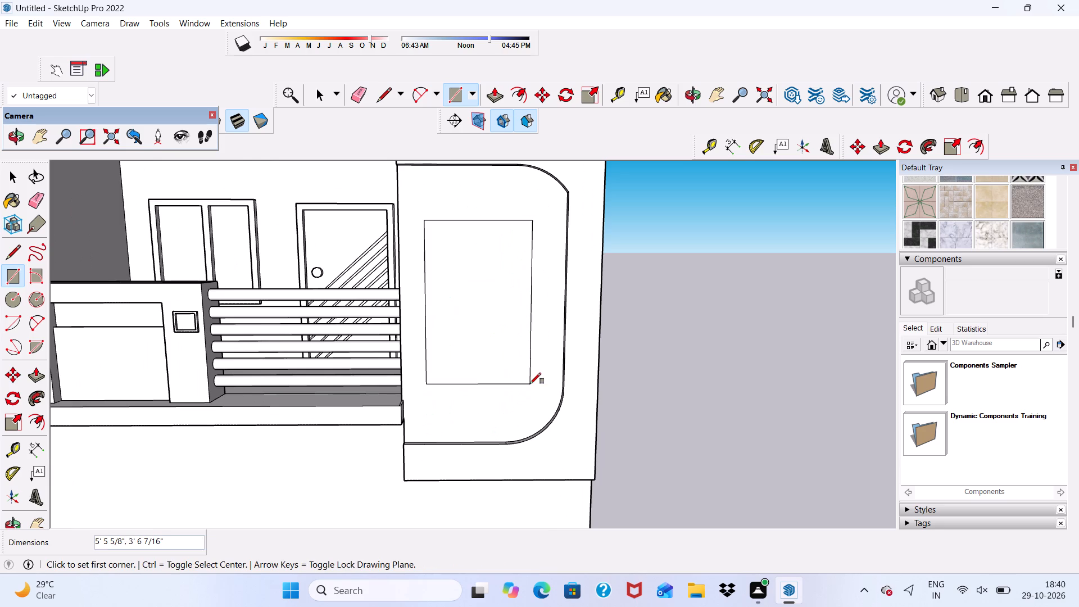
# Offset the rectangle on the tower's lowest rounded panel inward by 3" to outline a window frame.
pyautogui.click(524, 86)
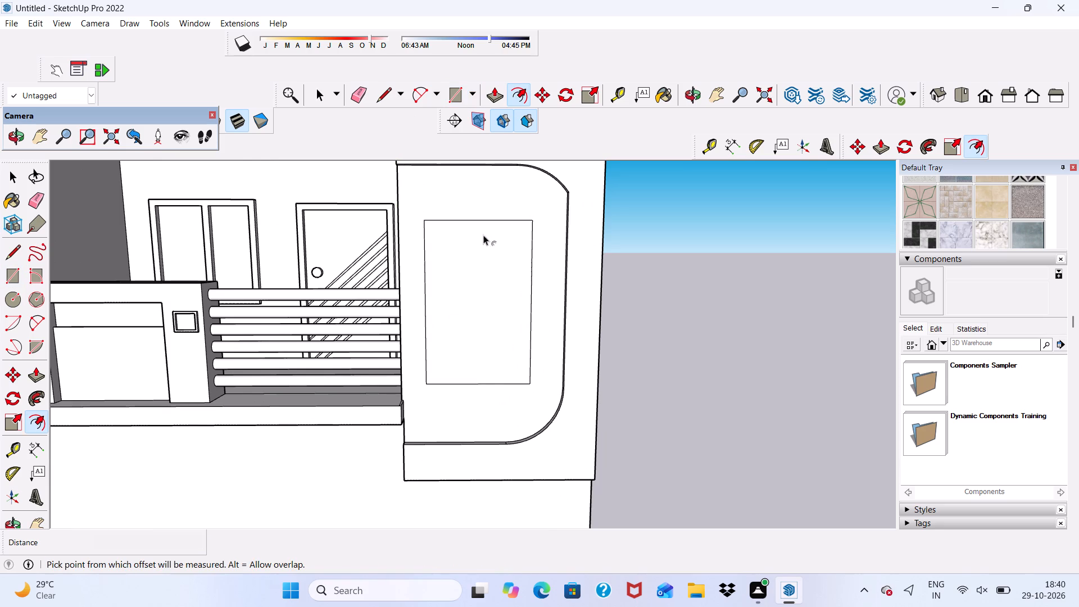
pyautogui.click(461, 295)
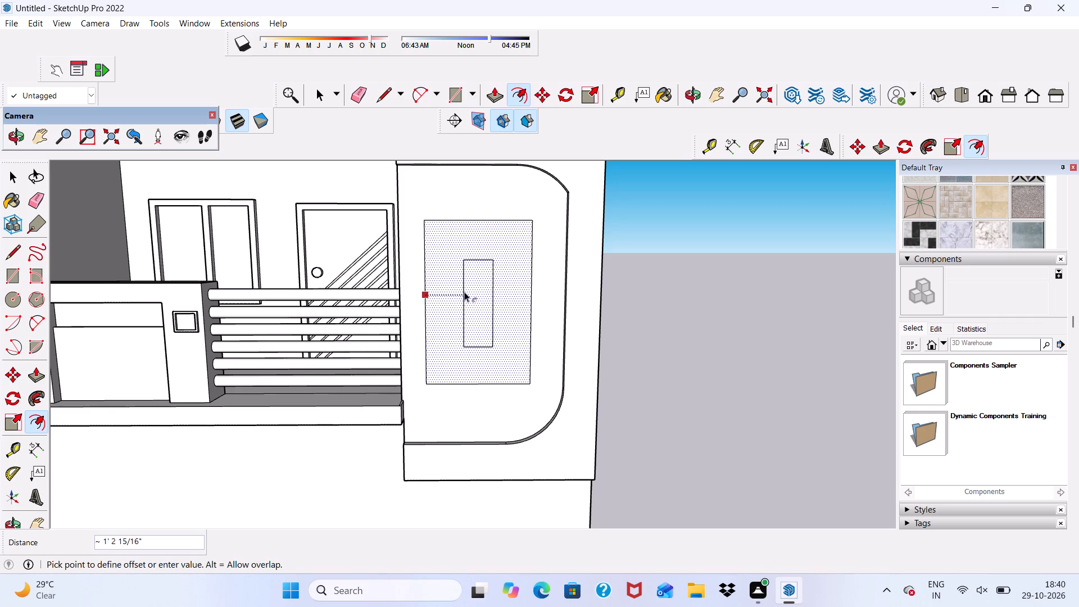
pyautogui.press('3')
pyautogui.hotkey('shift', '"')
pyautogui.press('Return')
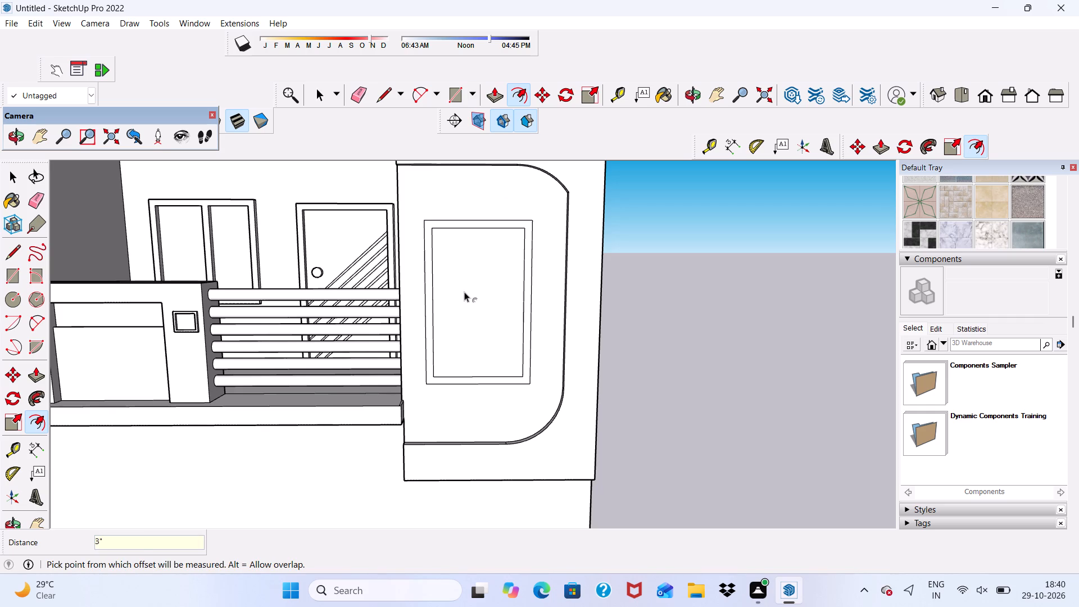
pyautogui.scroll(3, 358, 258)
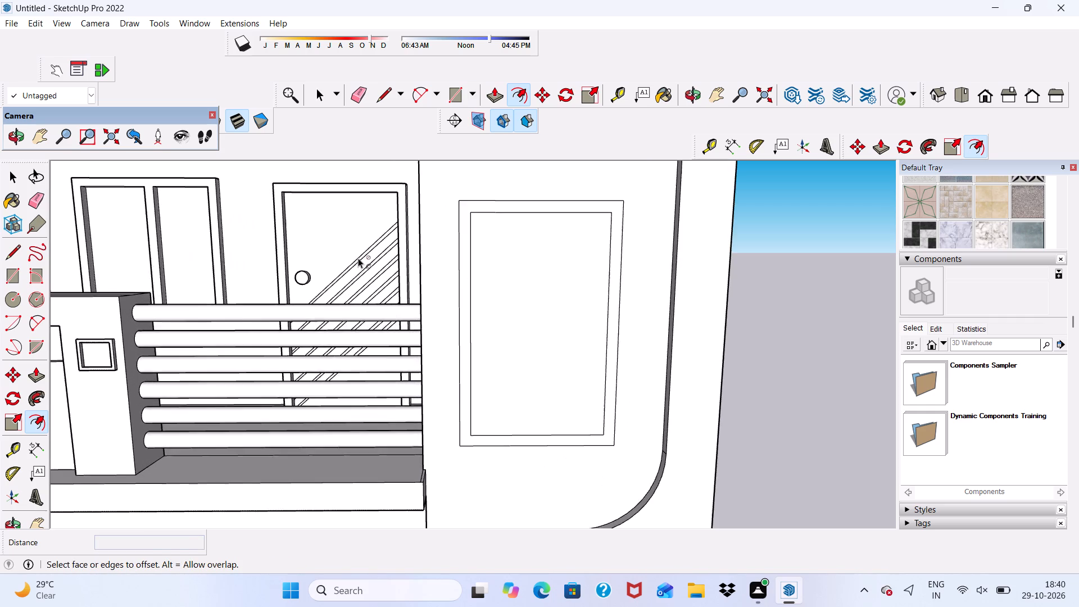
pyautogui.scroll(-6, 337, 251)
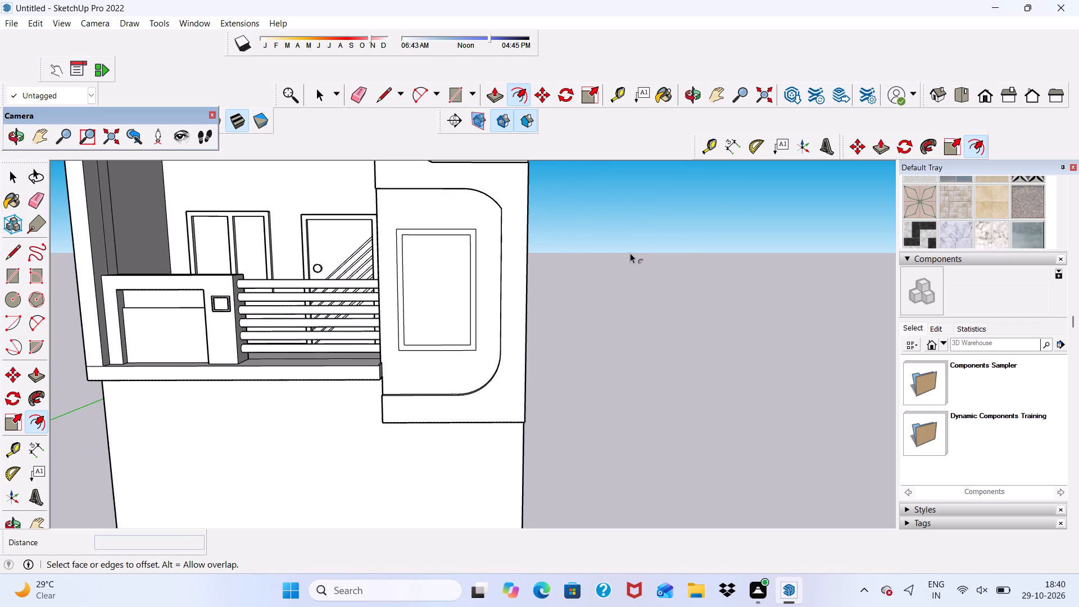
pyautogui.press('space')
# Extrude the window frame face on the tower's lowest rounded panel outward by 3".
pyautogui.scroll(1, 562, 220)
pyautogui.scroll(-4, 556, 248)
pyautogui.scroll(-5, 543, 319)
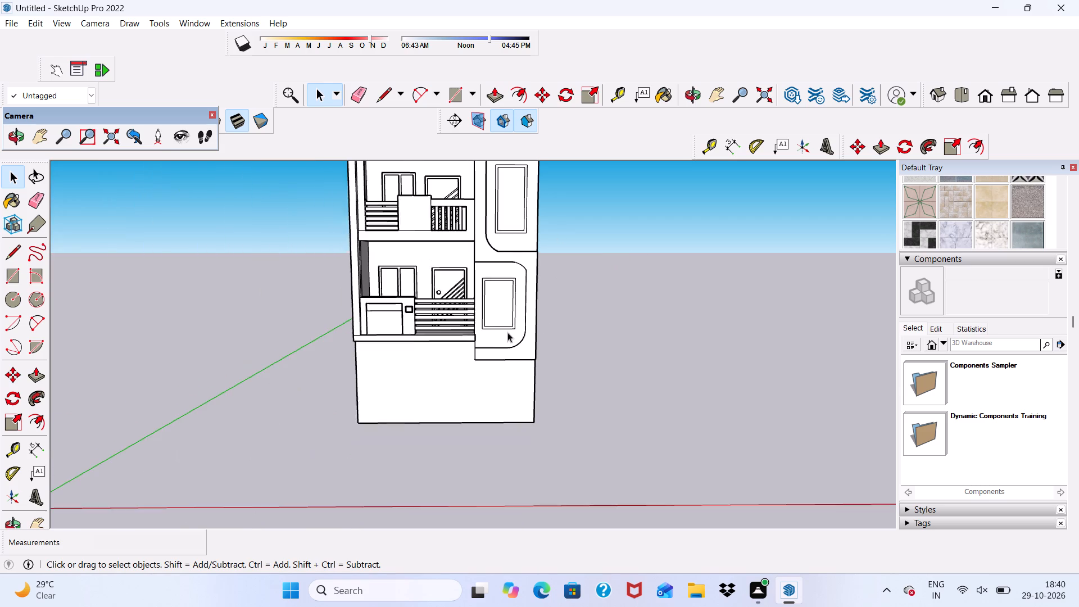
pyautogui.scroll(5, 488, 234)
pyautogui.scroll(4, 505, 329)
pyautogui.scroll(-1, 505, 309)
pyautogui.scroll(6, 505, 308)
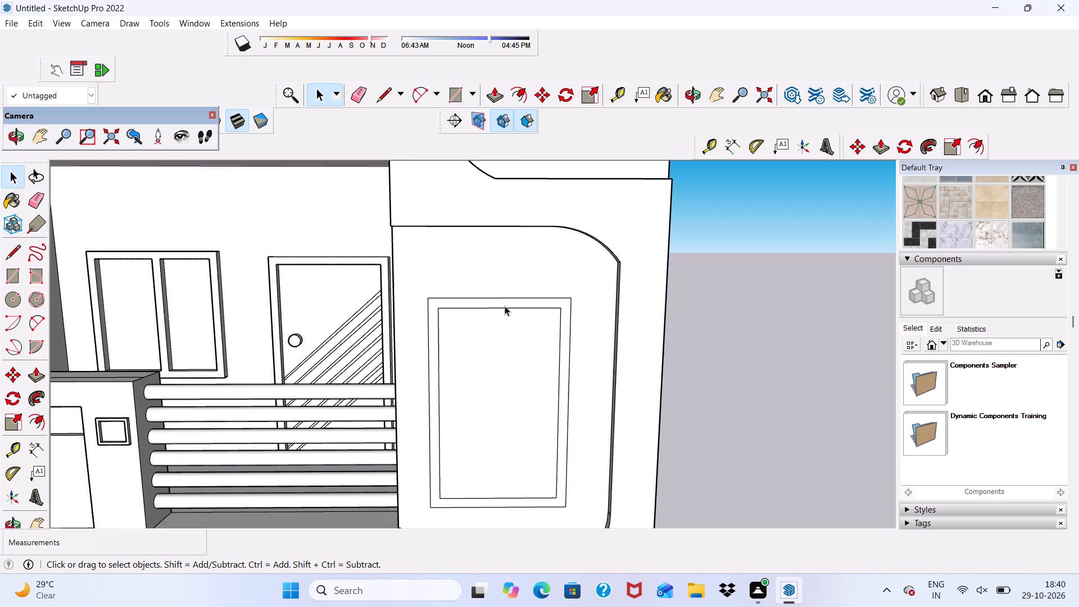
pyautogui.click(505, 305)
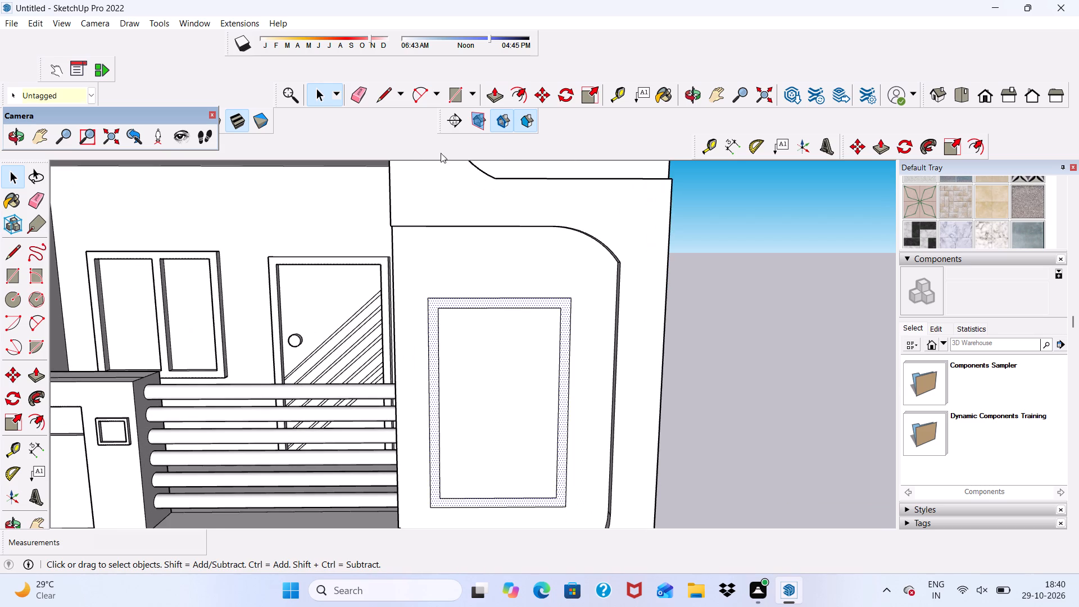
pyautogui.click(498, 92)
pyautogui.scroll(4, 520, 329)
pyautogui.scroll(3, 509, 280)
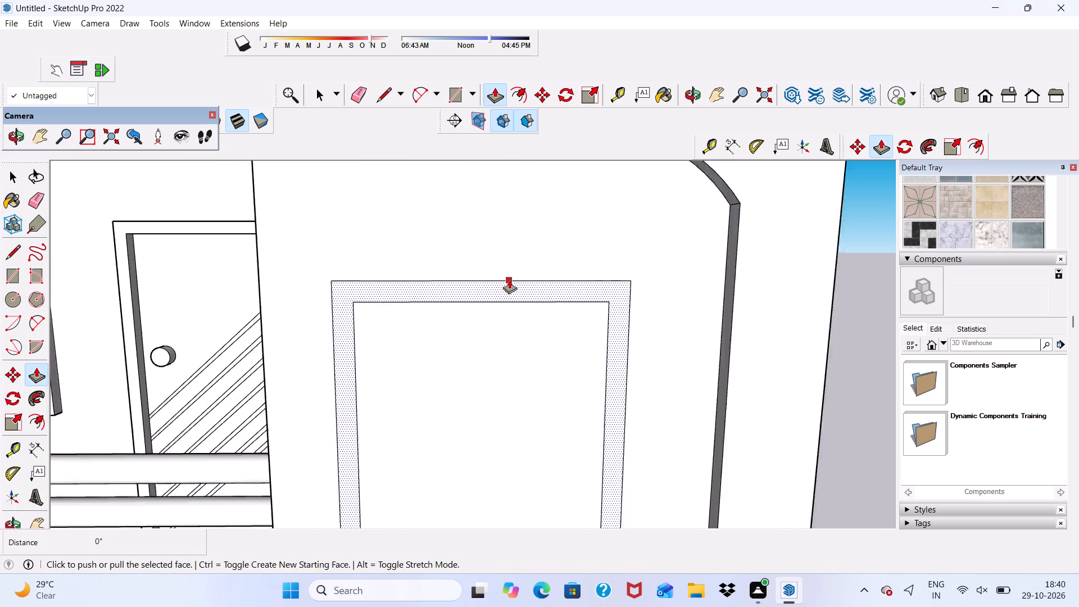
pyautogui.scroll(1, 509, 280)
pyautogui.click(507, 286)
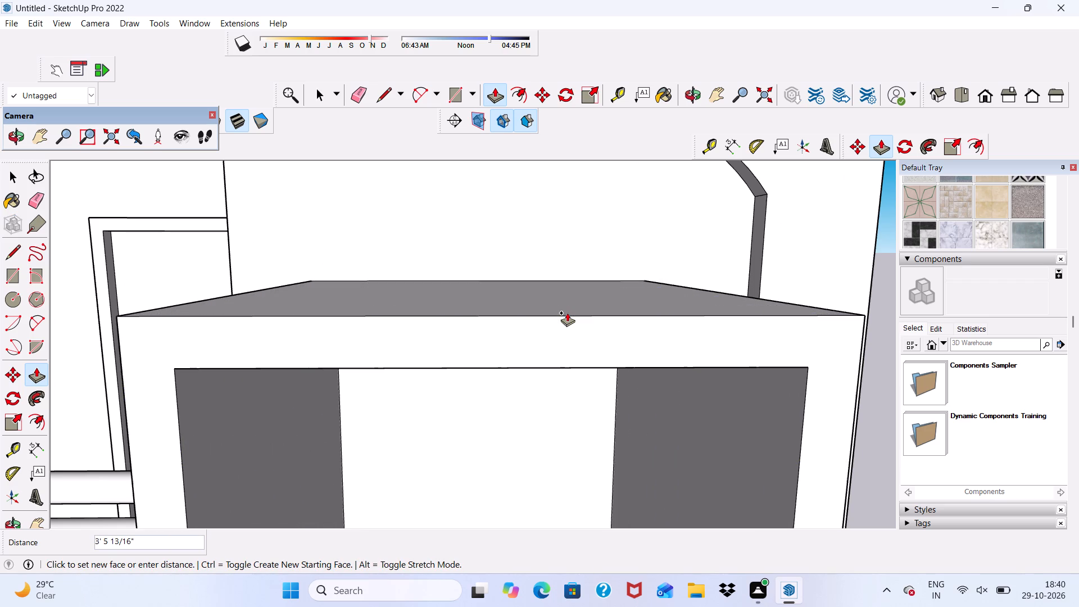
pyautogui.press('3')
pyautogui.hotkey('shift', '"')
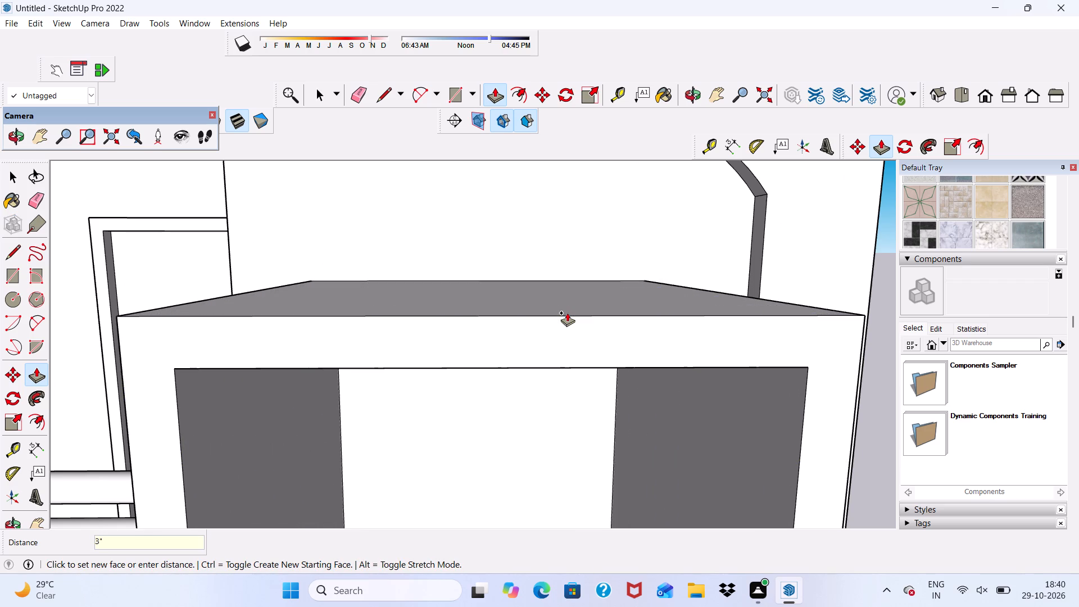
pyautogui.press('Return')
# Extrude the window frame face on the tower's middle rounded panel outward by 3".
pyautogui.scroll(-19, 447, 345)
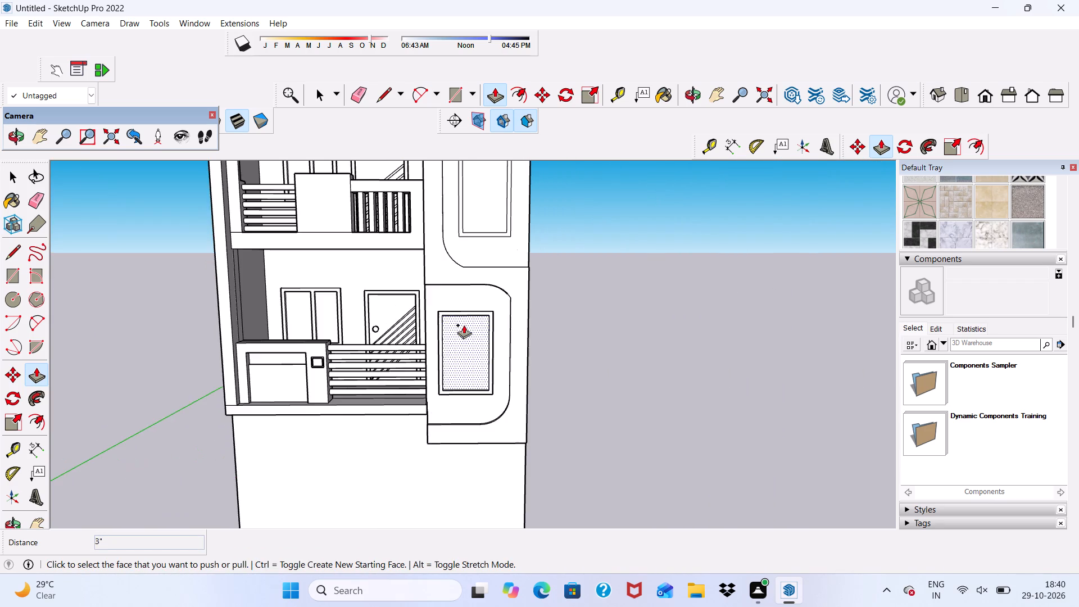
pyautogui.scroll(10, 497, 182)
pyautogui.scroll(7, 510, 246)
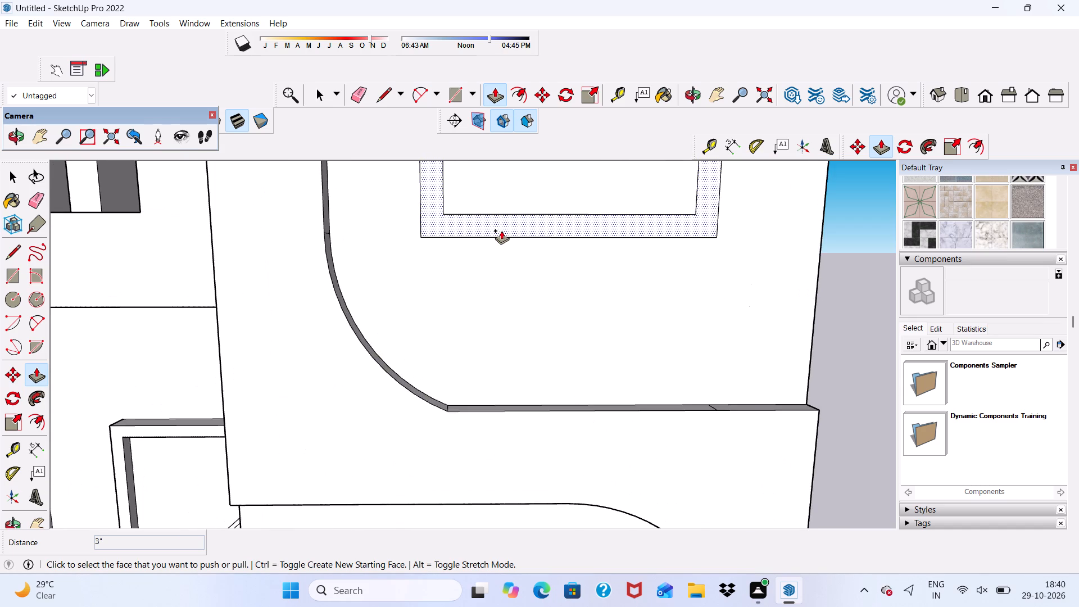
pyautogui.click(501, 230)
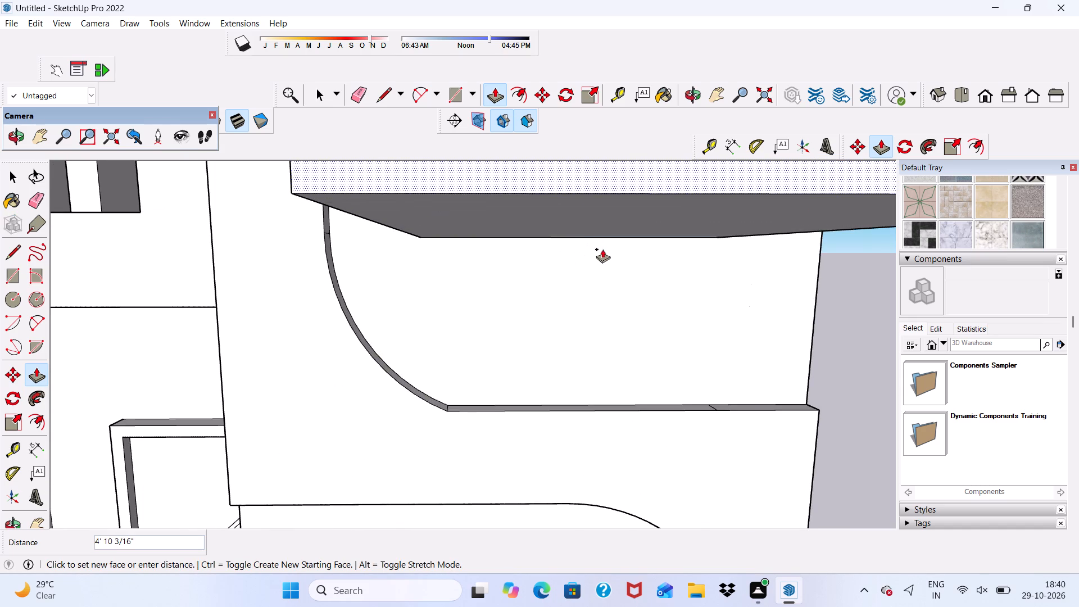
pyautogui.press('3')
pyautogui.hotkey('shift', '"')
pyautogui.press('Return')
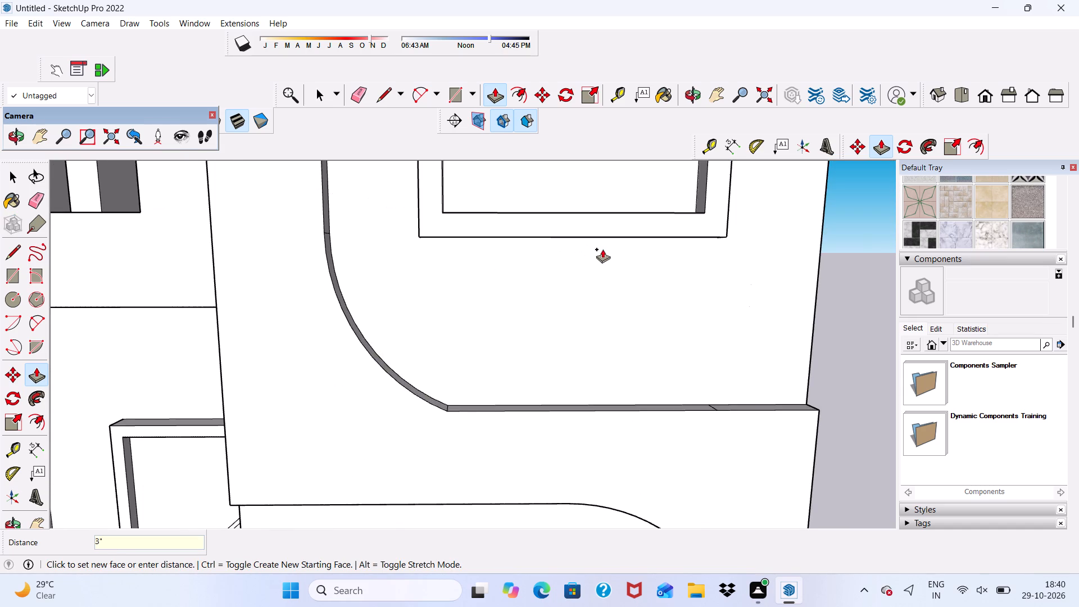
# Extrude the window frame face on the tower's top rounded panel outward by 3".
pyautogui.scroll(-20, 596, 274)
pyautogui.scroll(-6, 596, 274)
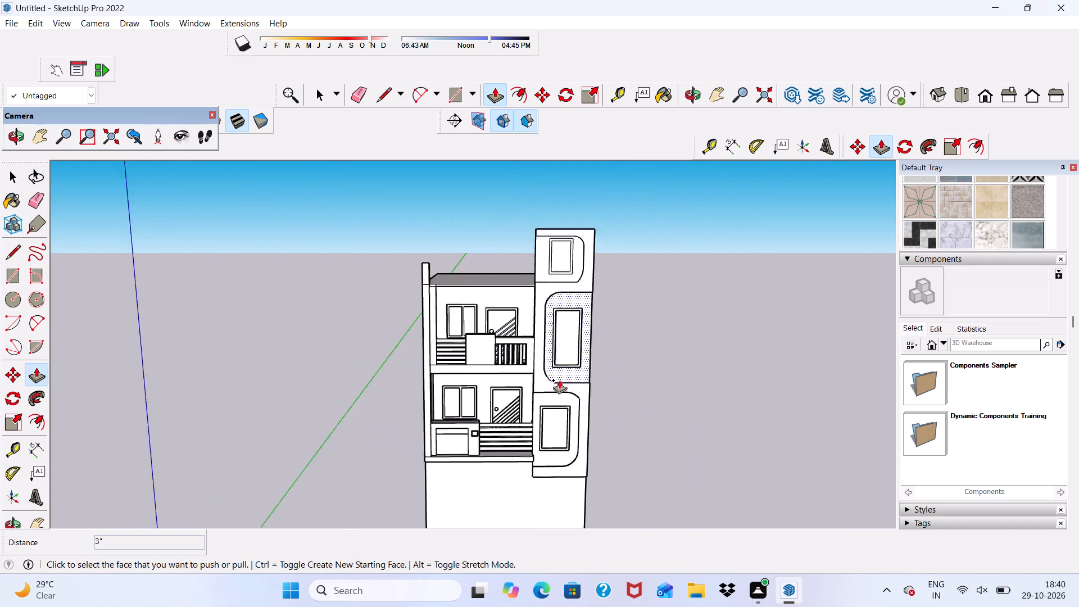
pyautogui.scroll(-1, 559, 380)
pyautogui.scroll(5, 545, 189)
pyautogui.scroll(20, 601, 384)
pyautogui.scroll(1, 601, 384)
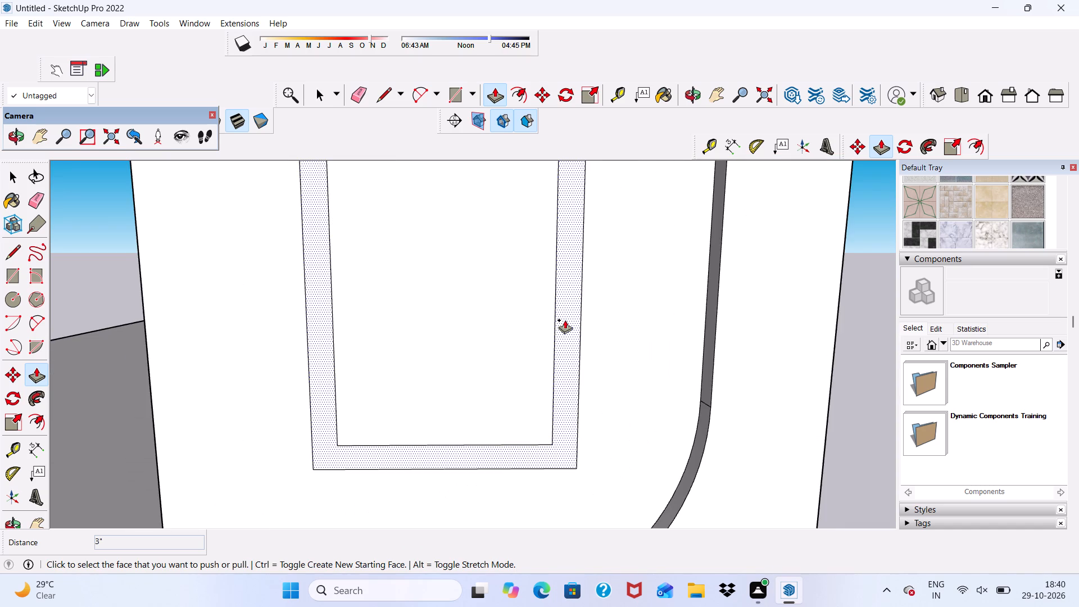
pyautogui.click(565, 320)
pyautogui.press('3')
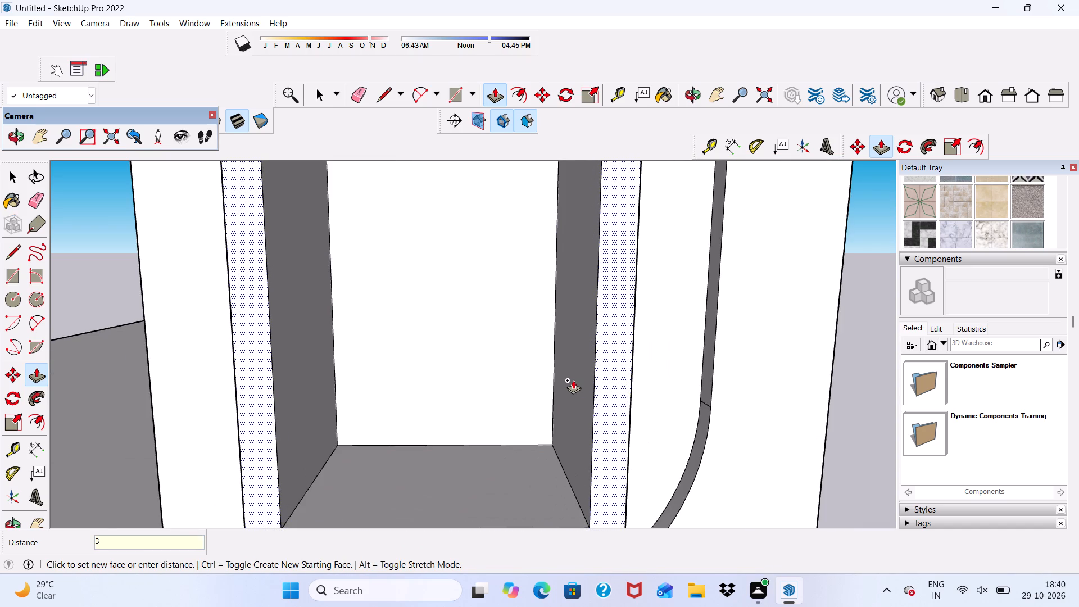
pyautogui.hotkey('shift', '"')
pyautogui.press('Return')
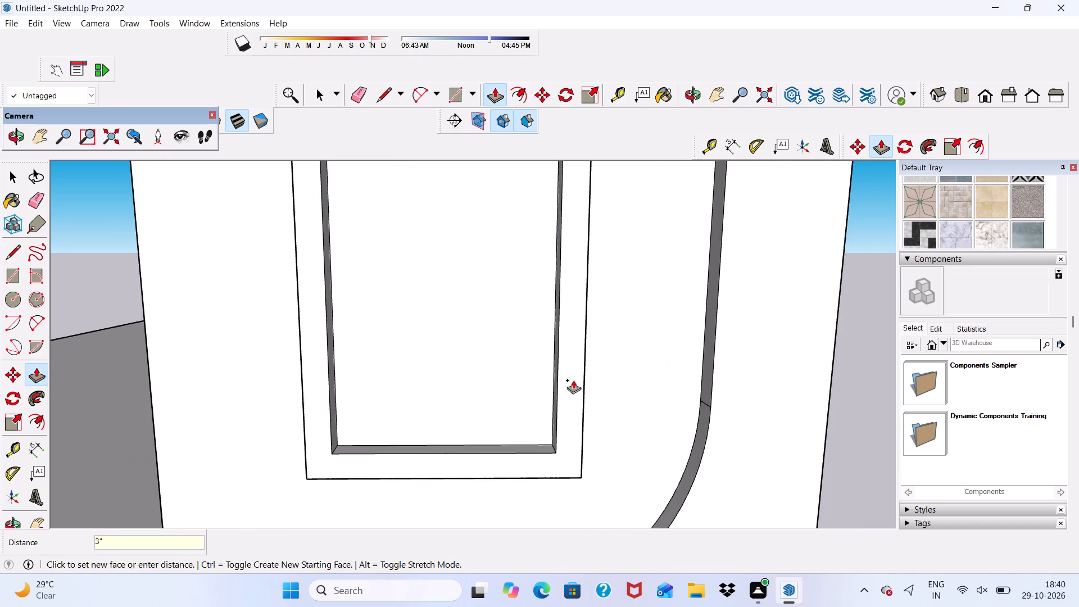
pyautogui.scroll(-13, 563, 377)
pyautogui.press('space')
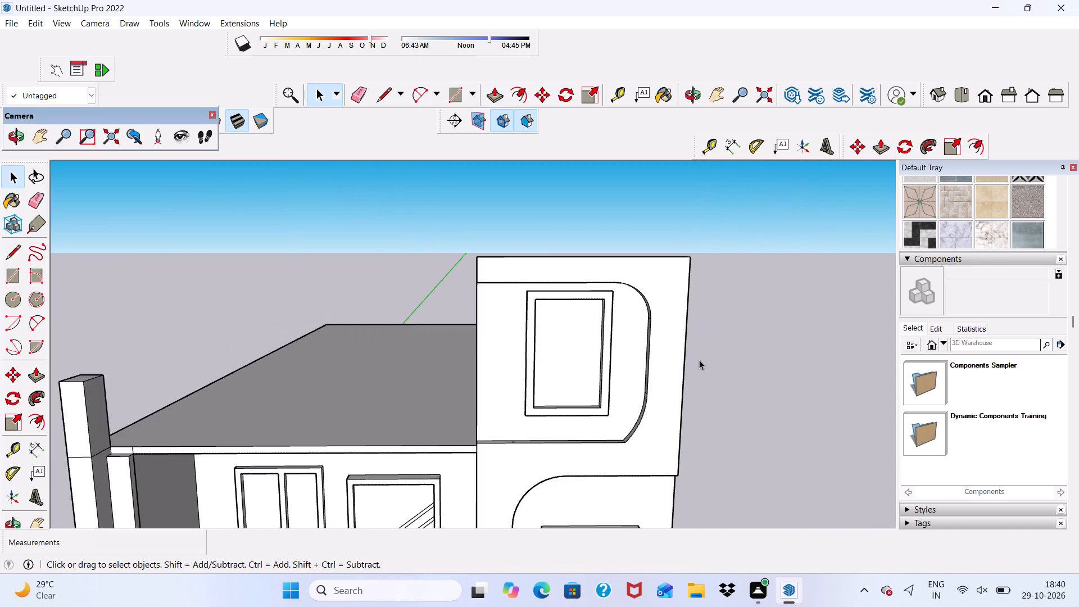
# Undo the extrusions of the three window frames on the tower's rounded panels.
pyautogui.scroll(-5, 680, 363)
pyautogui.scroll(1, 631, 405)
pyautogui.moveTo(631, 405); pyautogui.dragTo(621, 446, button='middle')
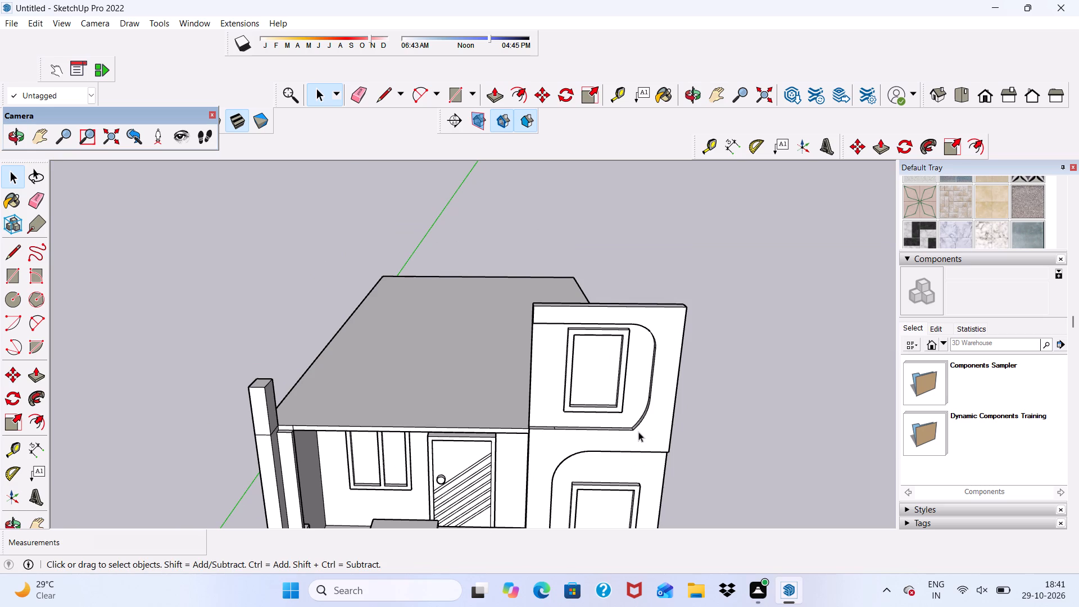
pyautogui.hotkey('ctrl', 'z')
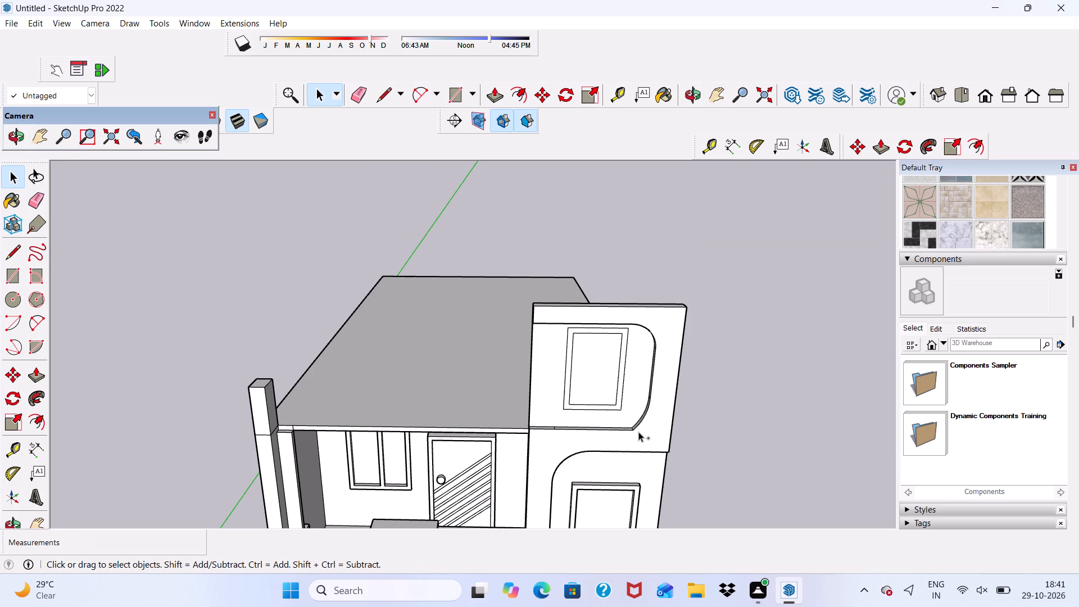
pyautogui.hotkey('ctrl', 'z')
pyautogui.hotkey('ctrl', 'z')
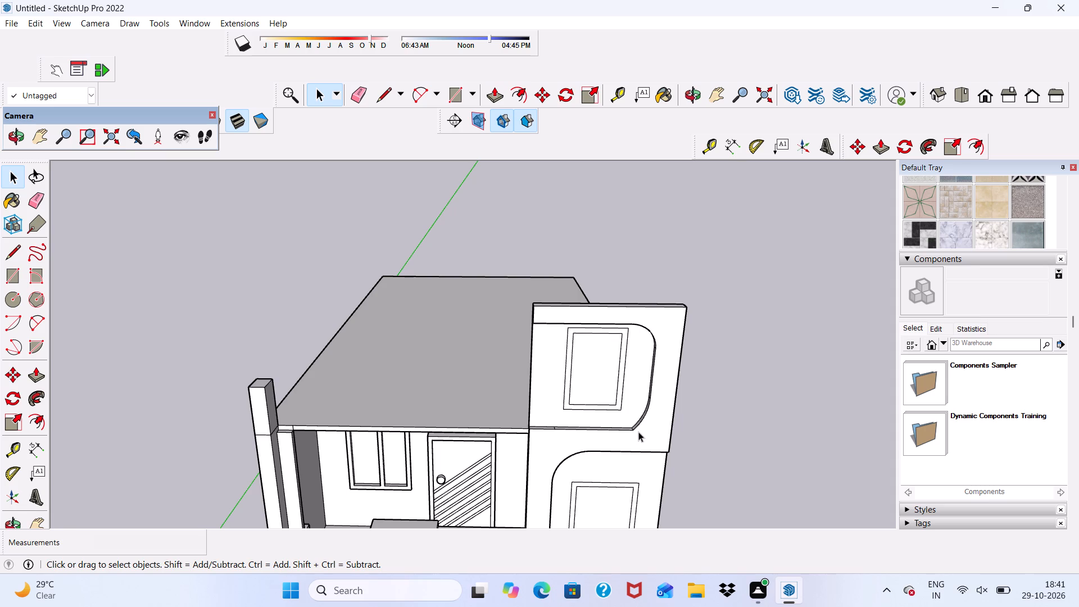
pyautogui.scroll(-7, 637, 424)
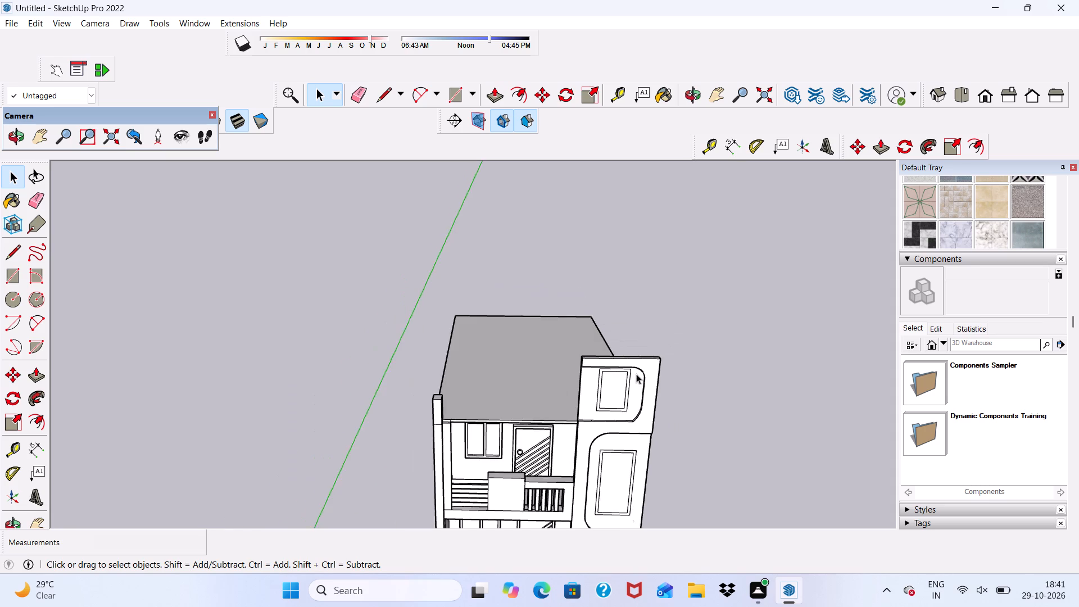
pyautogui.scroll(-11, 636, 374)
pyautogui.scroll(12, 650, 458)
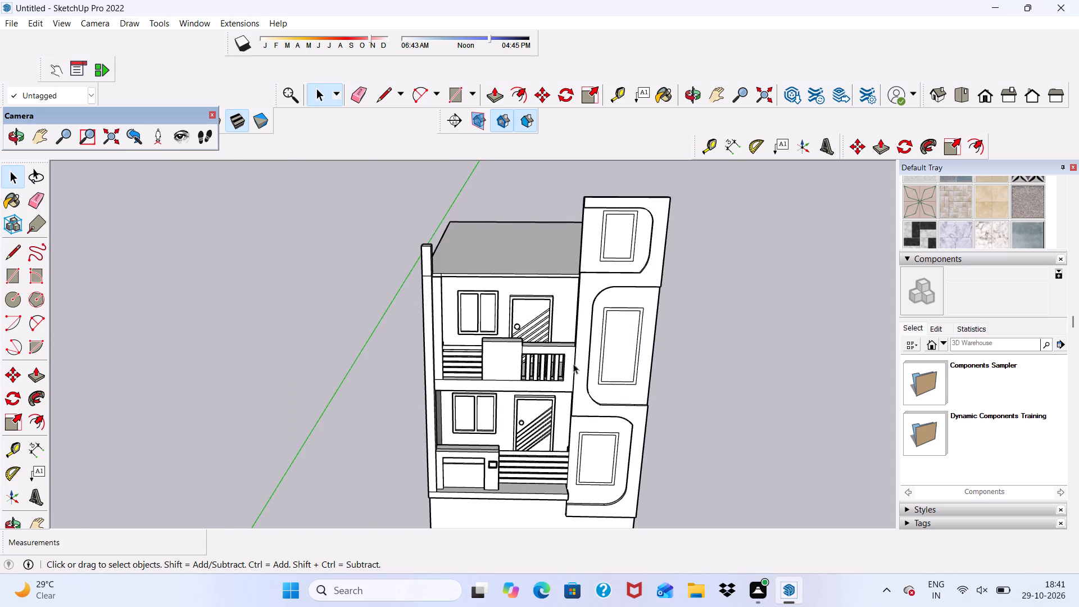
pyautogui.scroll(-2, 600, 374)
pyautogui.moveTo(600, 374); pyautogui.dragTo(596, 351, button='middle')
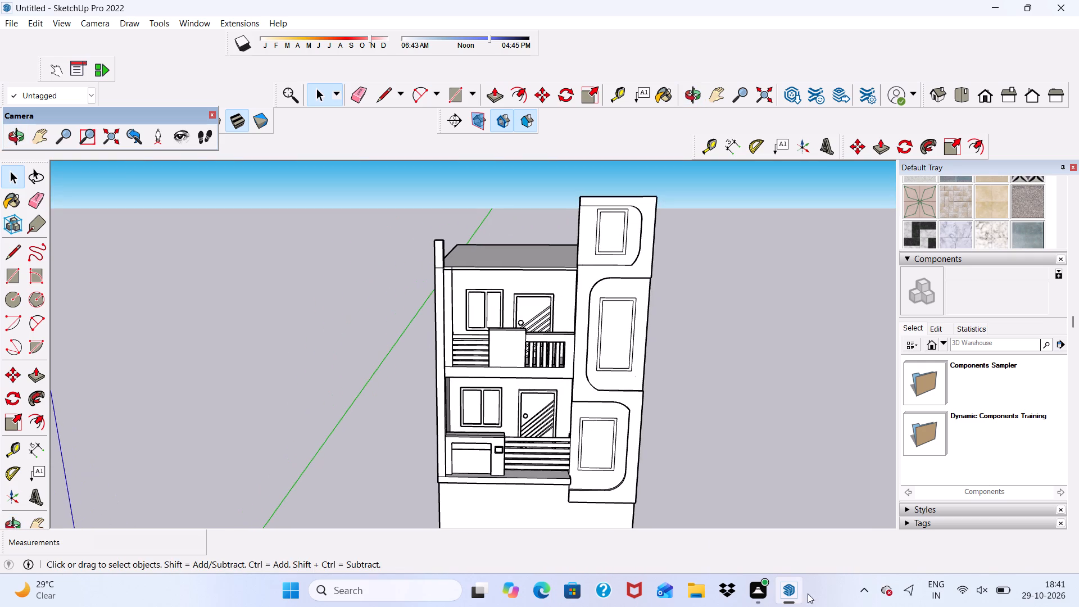
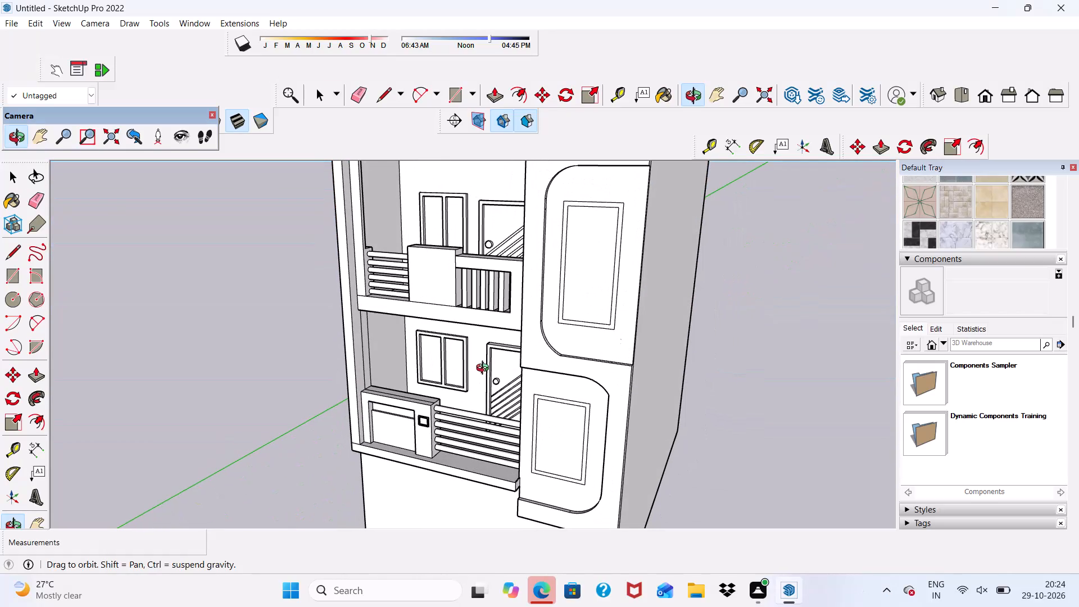
# Draw a rectangular band about 4'10" by 6" across the top of the tower's middle rounded panel, from its straight-side top corner to the curved edge.
pyautogui.click(455, 93)
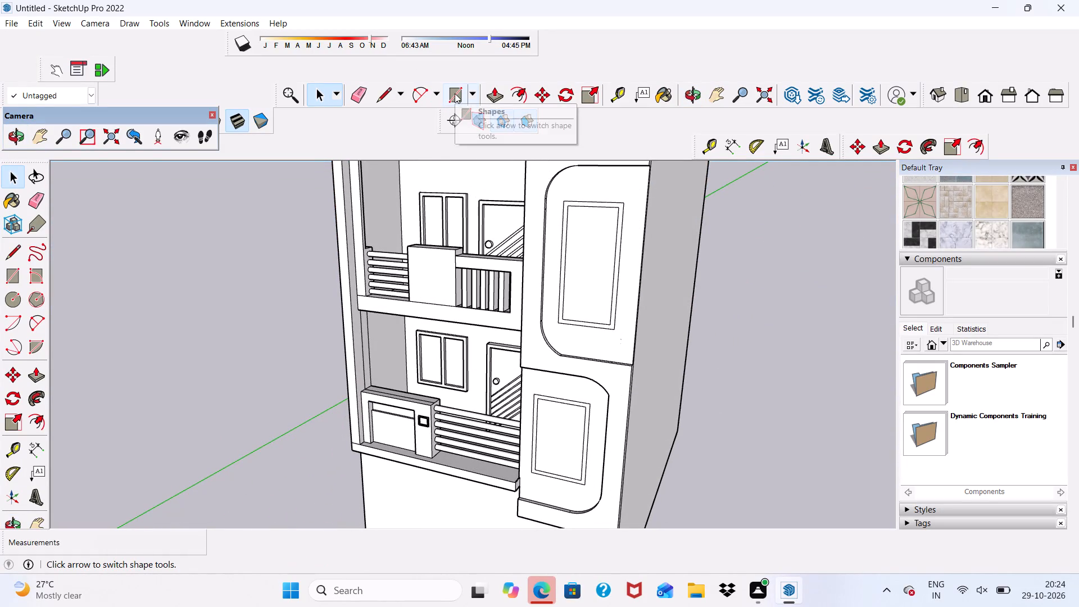
pyautogui.scroll(-4, 425, 186)
pyautogui.scroll(4, 528, 214)
pyautogui.moveTo(533, 190); pyautogui.dragTo(533, 109, button='middle')
pyautogui.scroll(4, 529, 180)
pyautogui.scroll(-6, 484, 287)
pyautogui.scroll(10, 451, 284)
pyautogui.scroll(2, 670, 201)
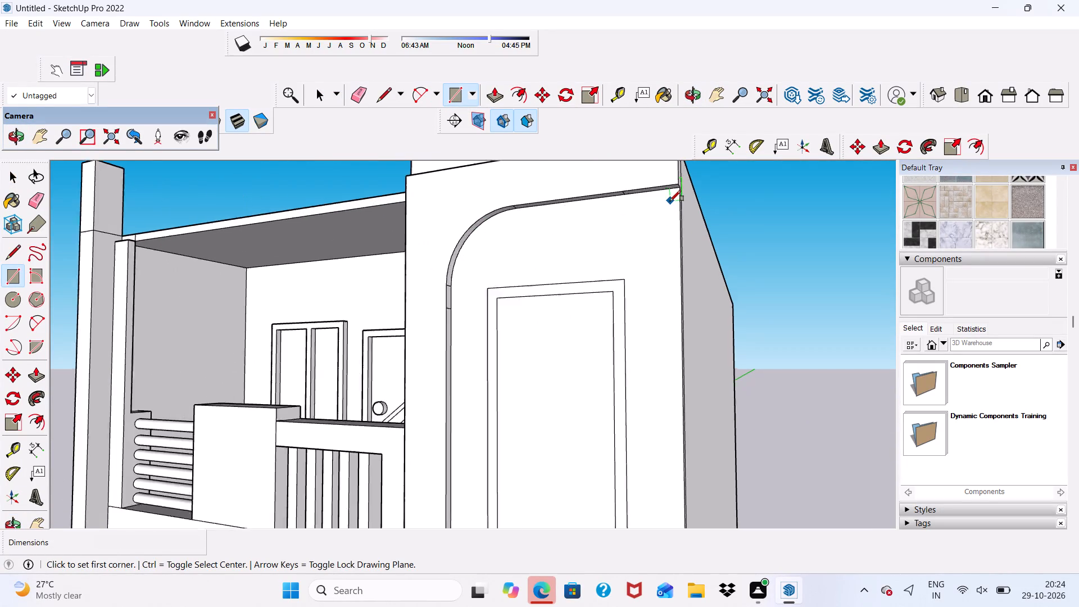
pyautogui.scroll(17, 670, 201)
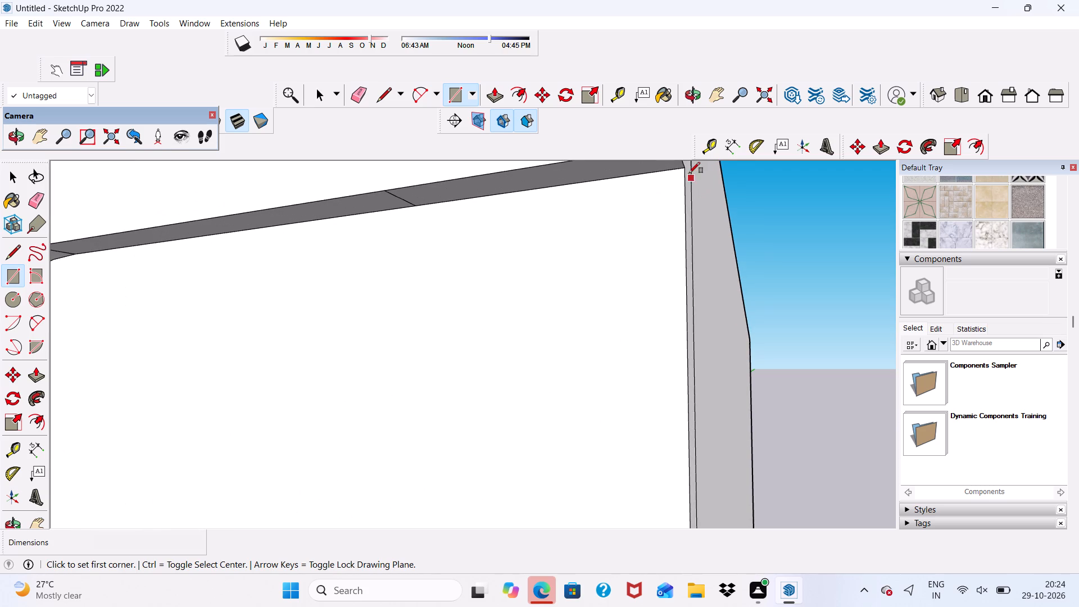
pyautogui.scroll(1, 681, 169)
pyautogui.scroll(-2, 681, 169)
pyautogui.scroll(-4, 659, 307)
pyautogui.scroll(4, 668, 272)
pyautogui.scroll(-5, 665, 196)
pyautogui.scroll(5, 681, 176)
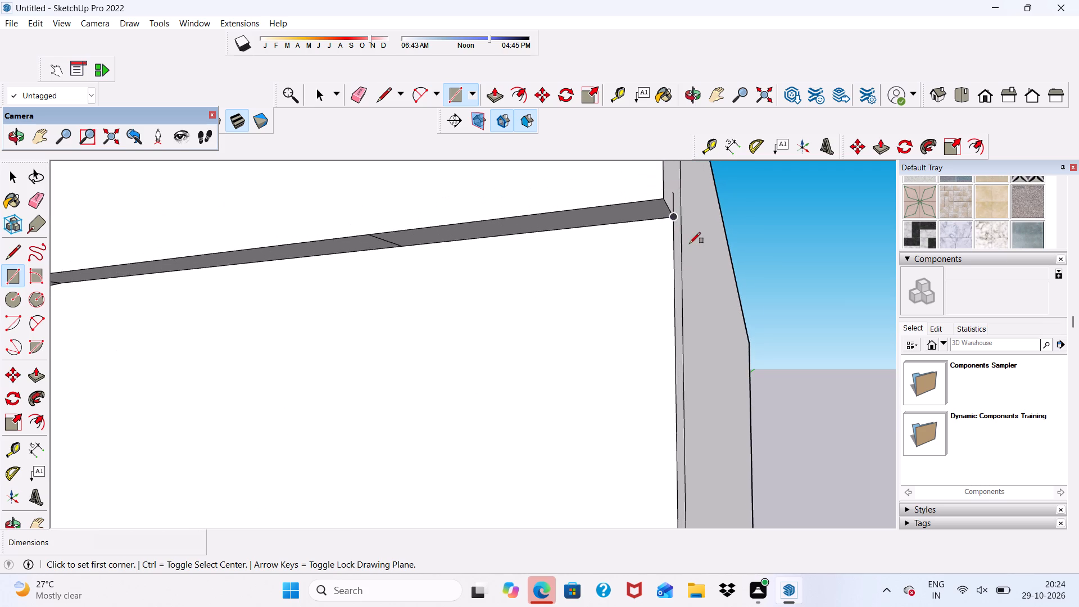
pyautogui.scroll(4, 690, 243)
pyautogui.scroll(2, 665, 200)
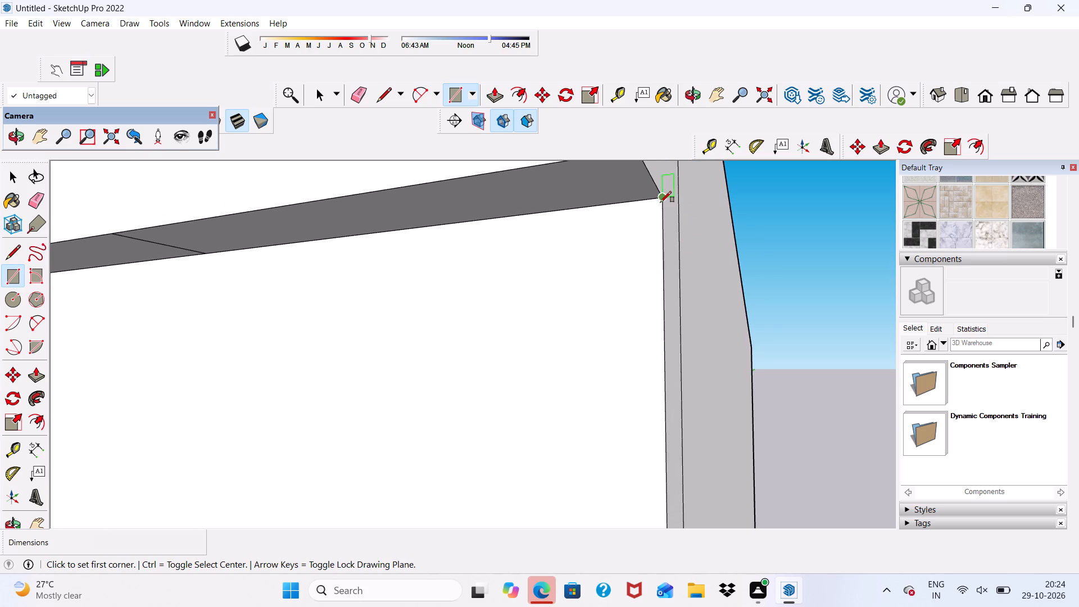
pyautogui.click(659, 198)
pyautogui.scroll(-5, 646, 252)
pyautogui.scroll(-9, 593, 317)
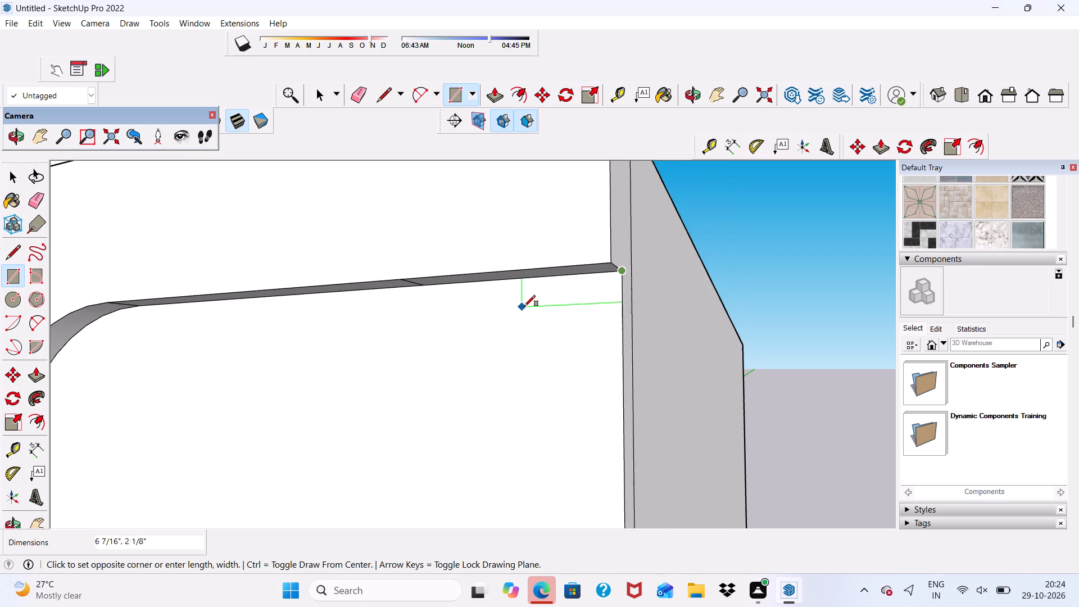
pyautogui.scroll(-9, 524, 306)
pyautogui.scroll(5, 588, 284)
pyautogui.scroll(5, 527, 332)
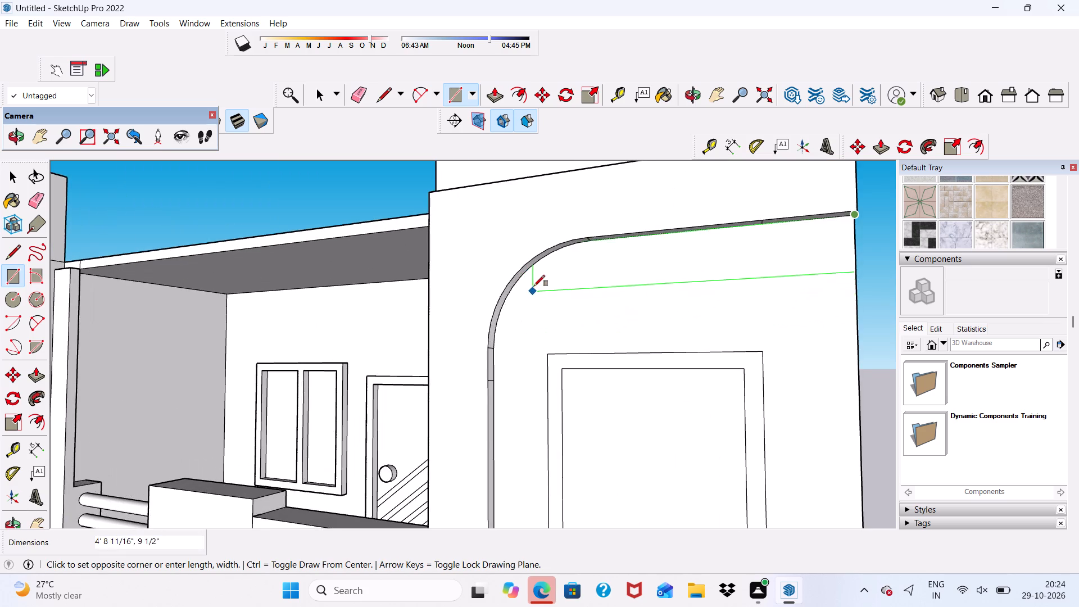
pyautogui.scroll(5, 535, 282)
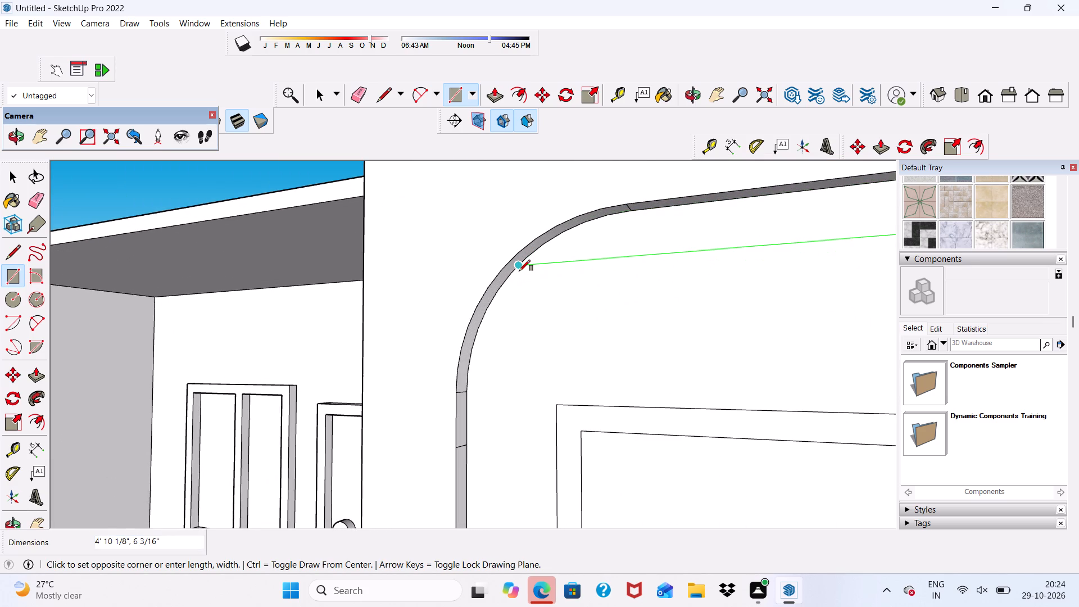
pyautogui.click(519, 271)
pyautogui.scroll(-6, 495, 289)
pyautogui.scroll(-4, 613, 301)
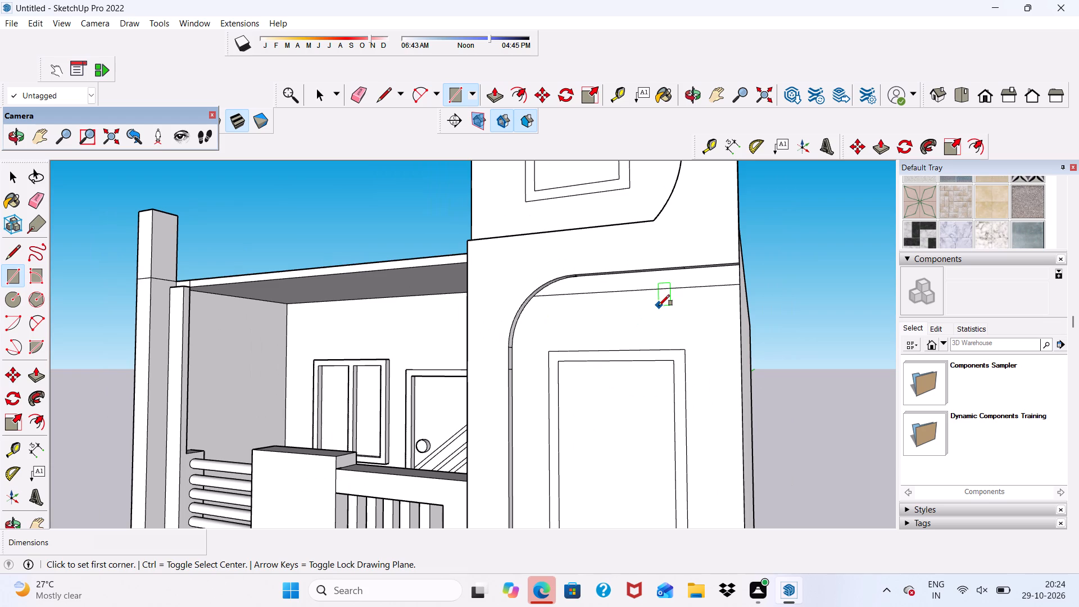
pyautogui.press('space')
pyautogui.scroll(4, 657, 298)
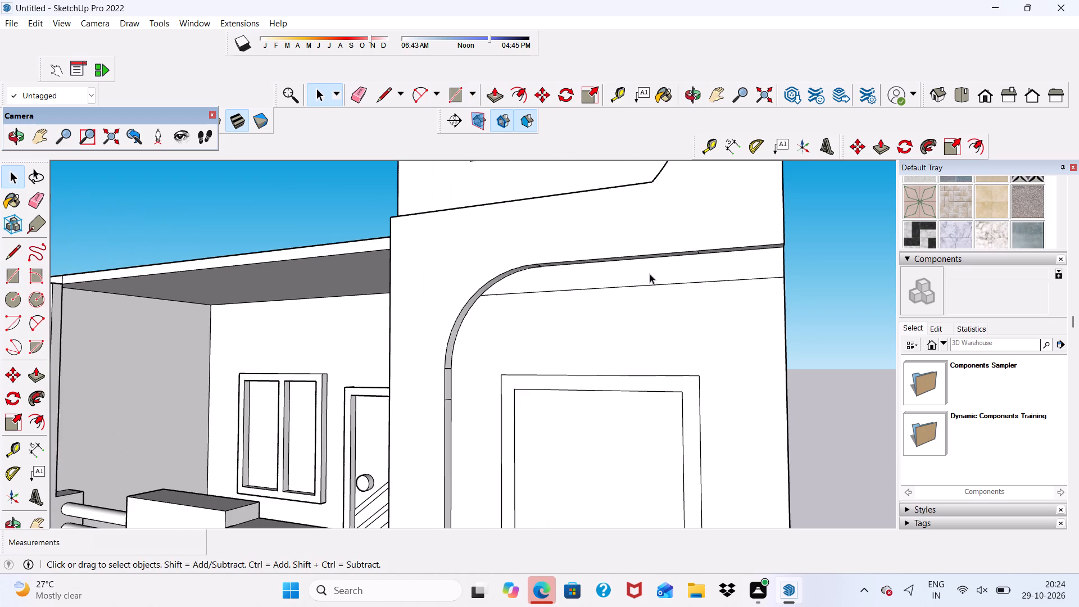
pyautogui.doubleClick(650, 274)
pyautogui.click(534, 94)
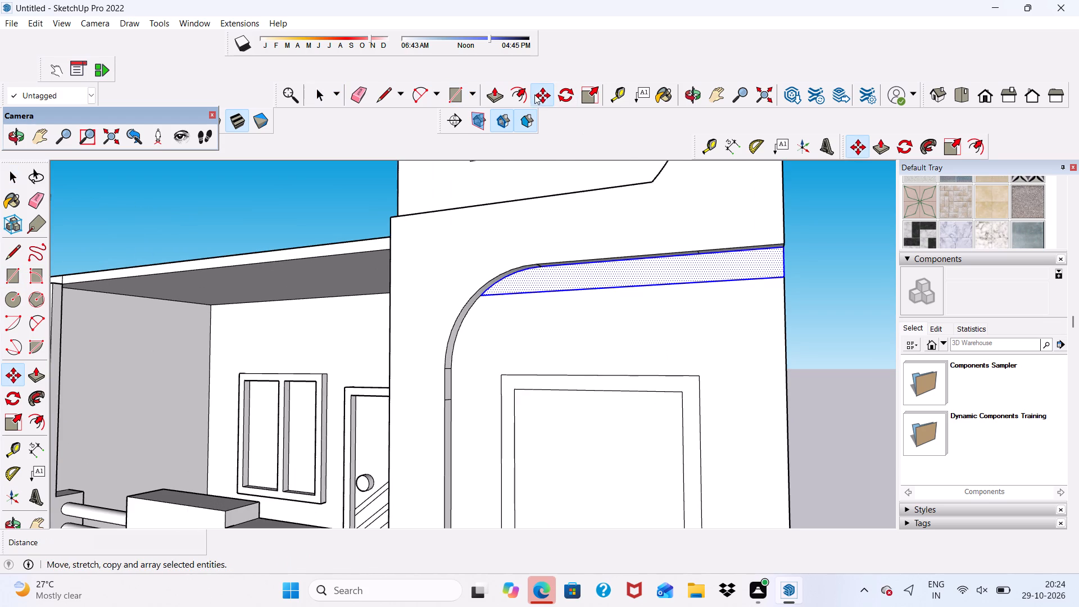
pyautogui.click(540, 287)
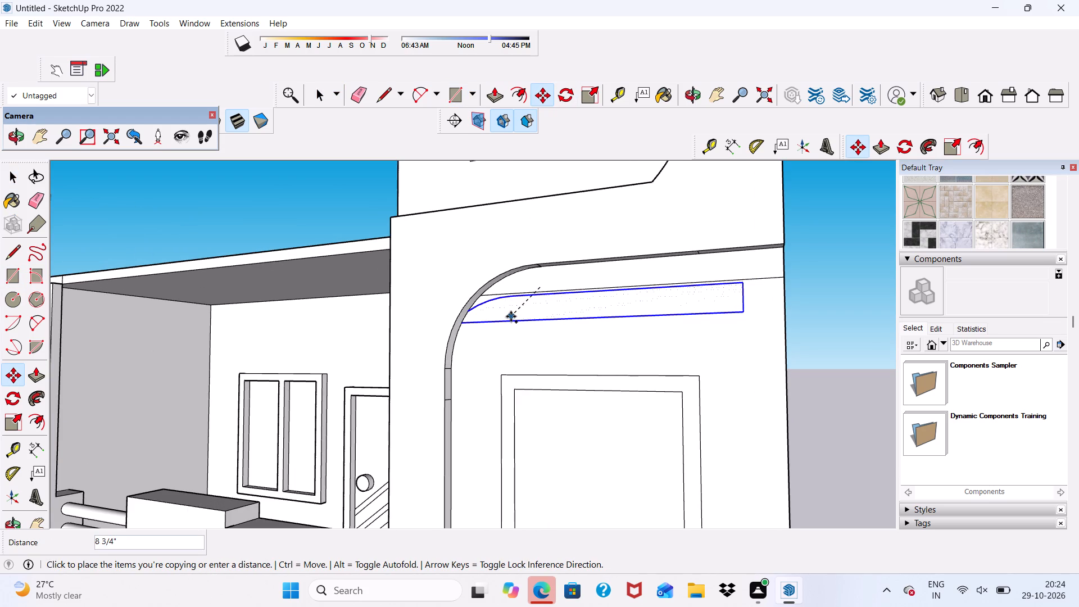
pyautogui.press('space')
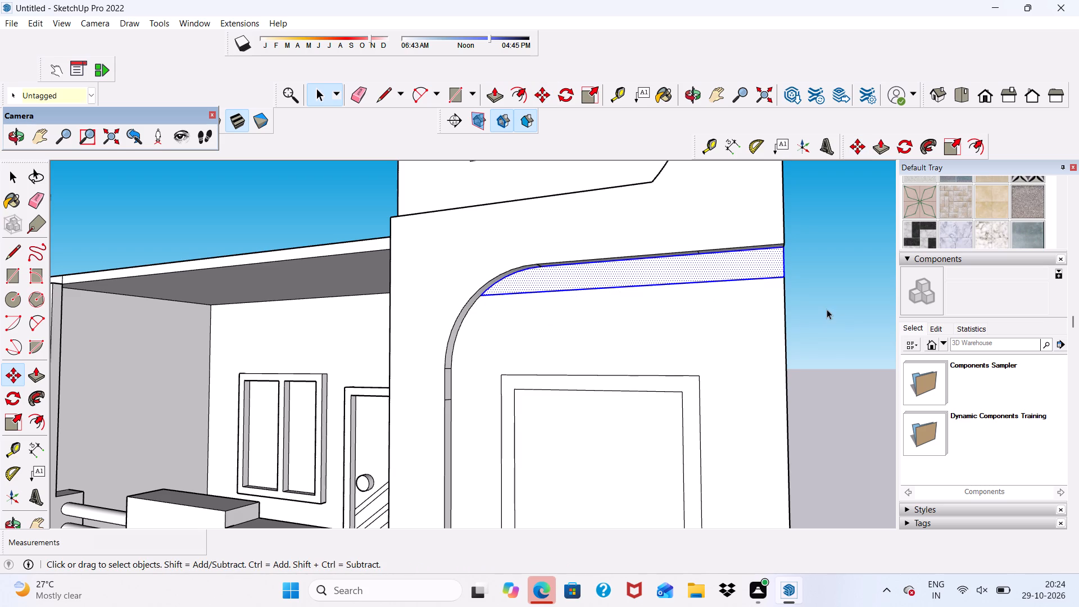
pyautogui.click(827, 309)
# Draw a second band about 5'4" by 6 1/2" across the middle rounded panel, leaving a thin gap below the first band.
pyautogui.click(452, 93)
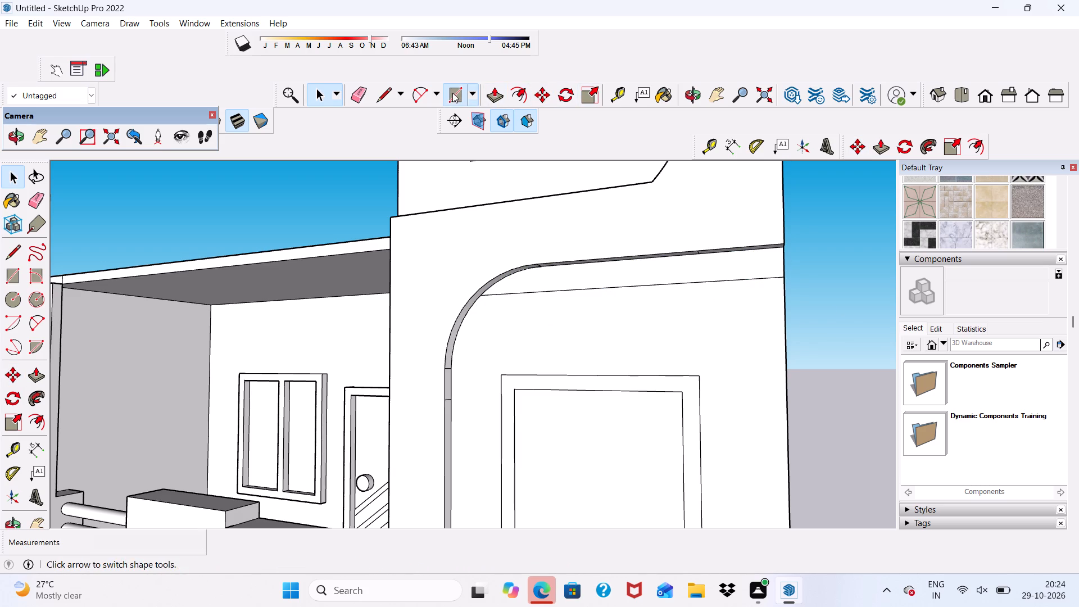
pyautogui.scroll(-1, 574, 238)
pyautogui.scroll(5, 711, 421)
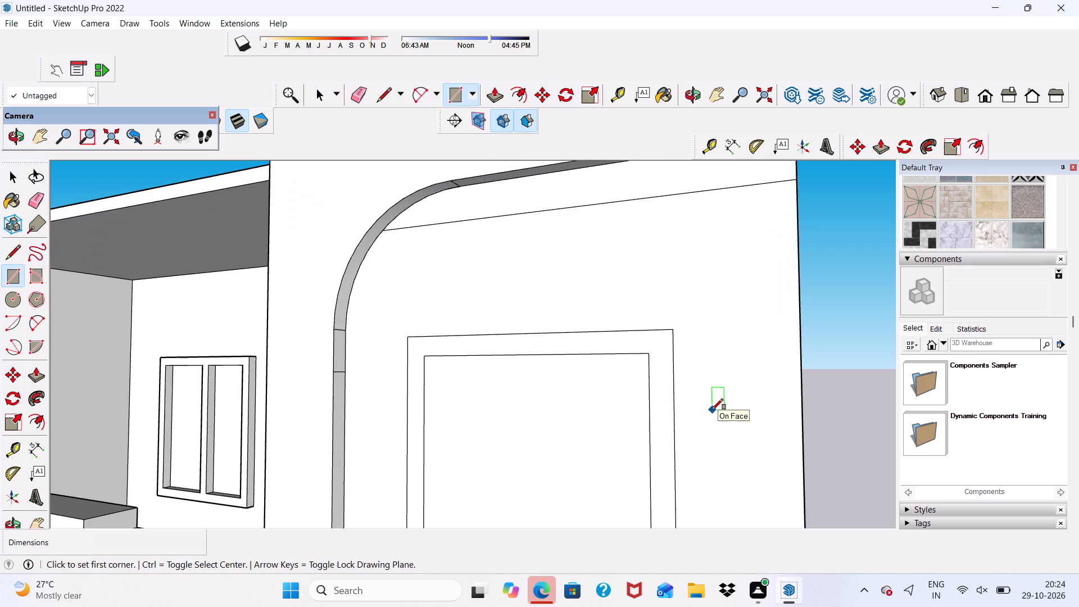
pyautogui.click(795, 191)
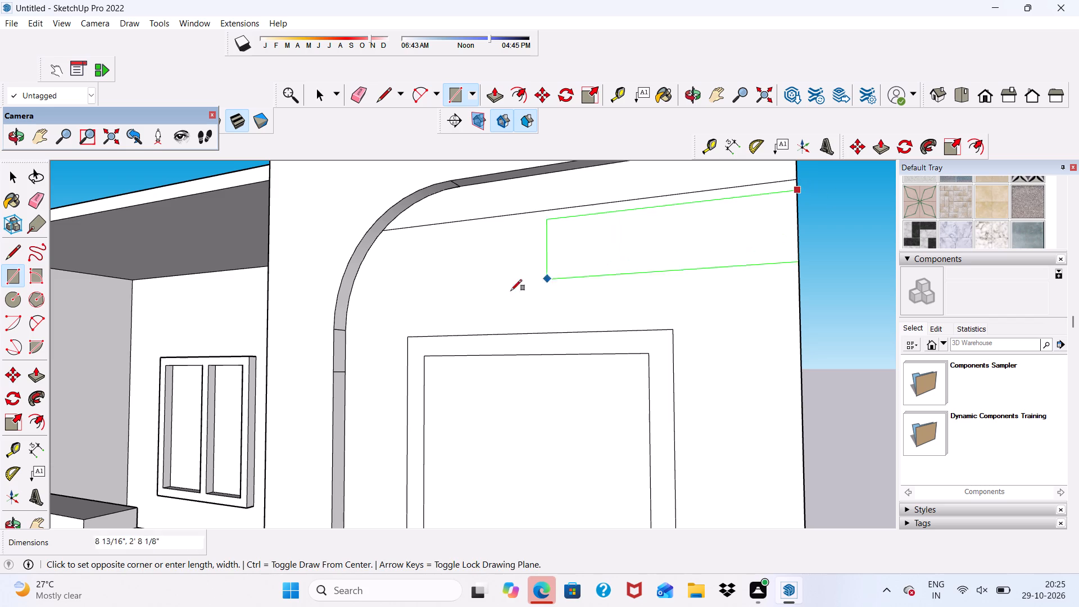
pyautogui.scroll(1, 418, 295)
pyautogui.scroll(-4, 377, 291)
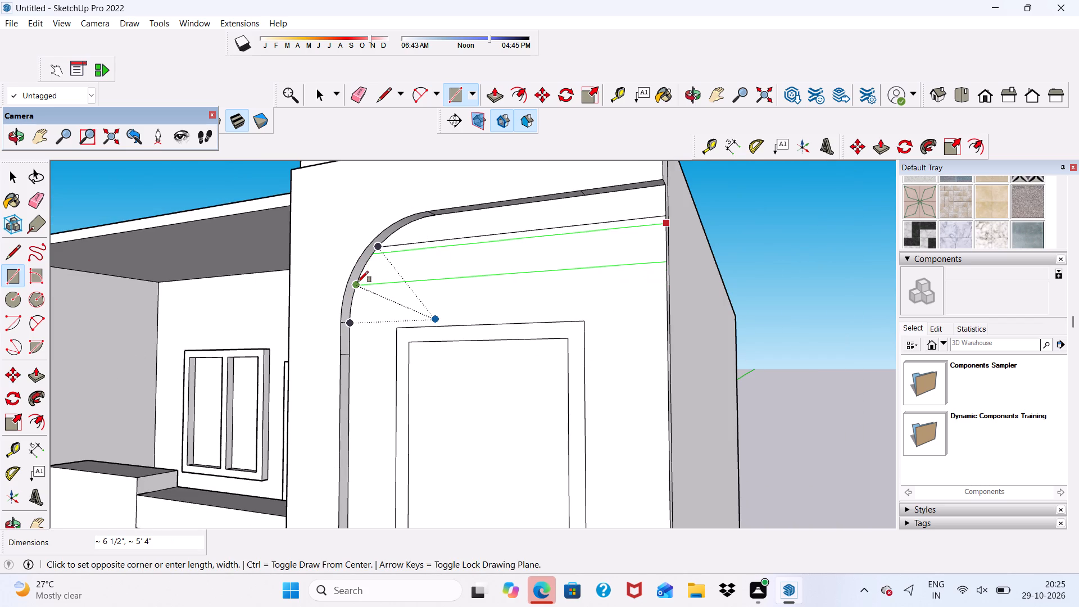
pyautogui.click(357, 282)
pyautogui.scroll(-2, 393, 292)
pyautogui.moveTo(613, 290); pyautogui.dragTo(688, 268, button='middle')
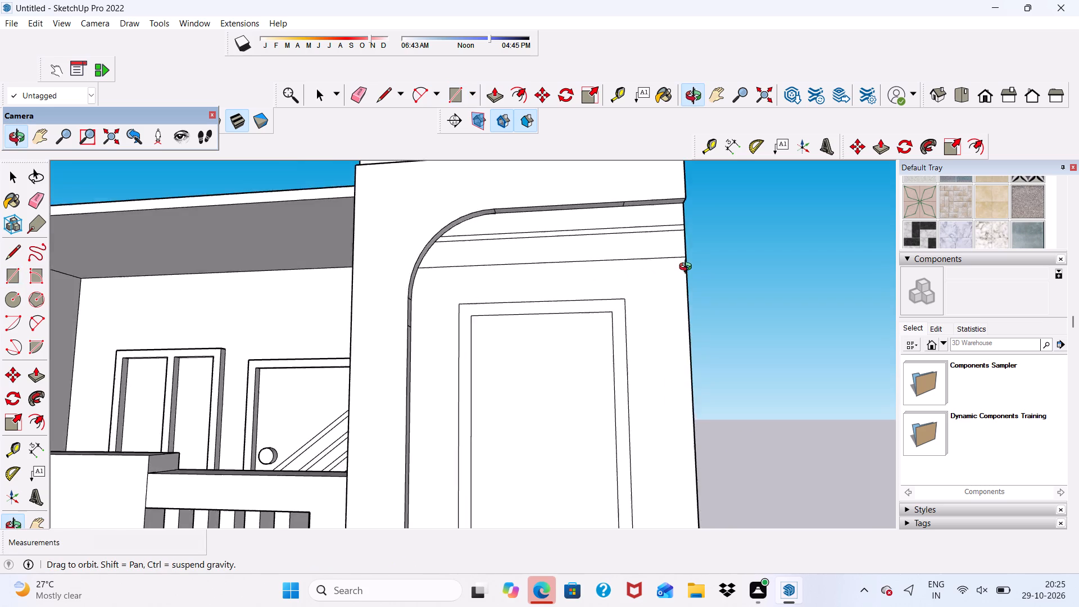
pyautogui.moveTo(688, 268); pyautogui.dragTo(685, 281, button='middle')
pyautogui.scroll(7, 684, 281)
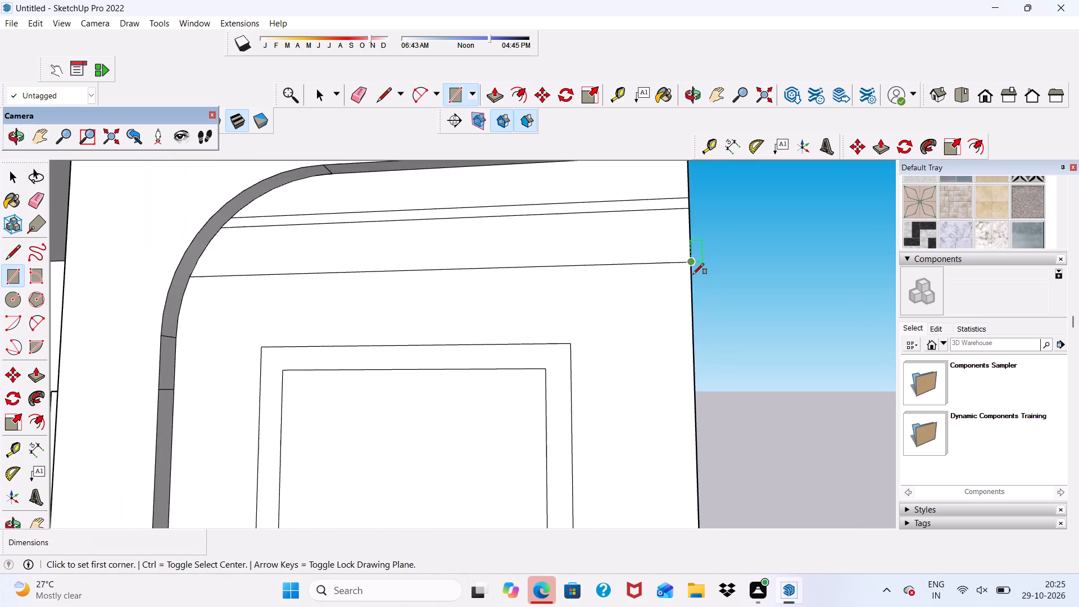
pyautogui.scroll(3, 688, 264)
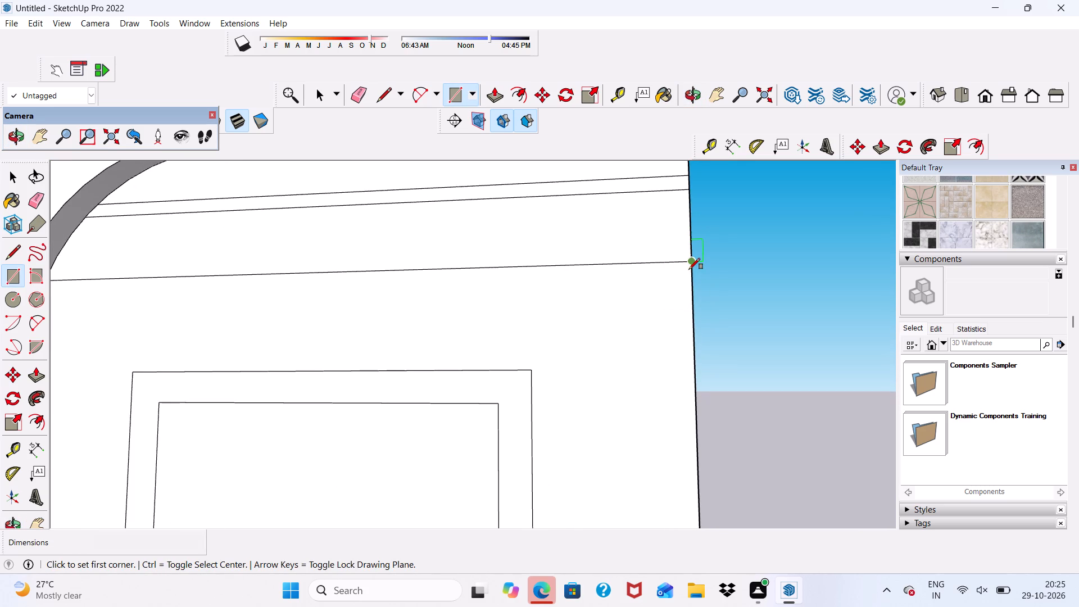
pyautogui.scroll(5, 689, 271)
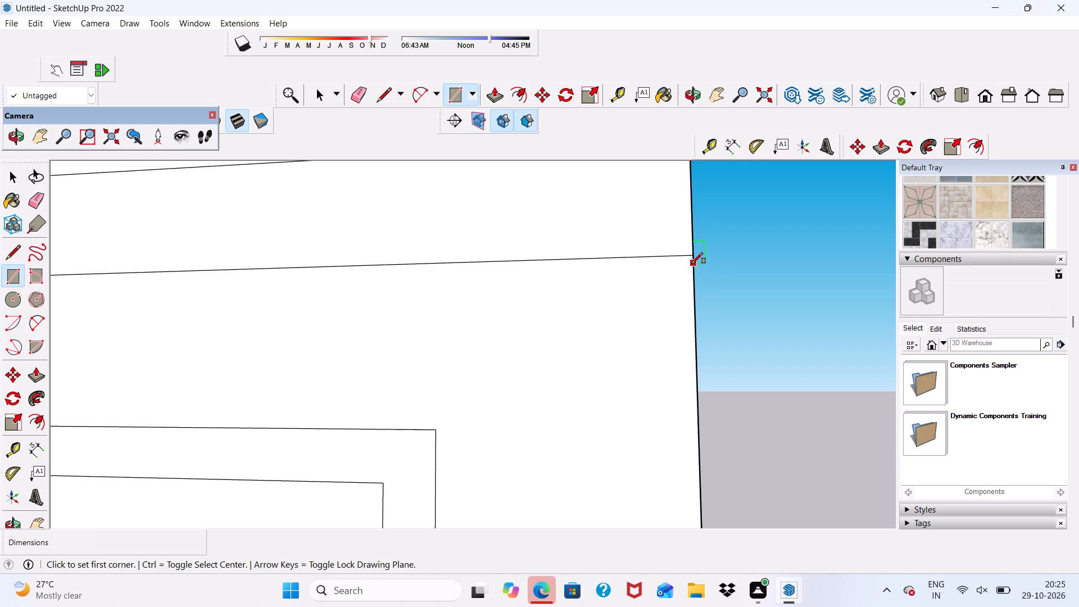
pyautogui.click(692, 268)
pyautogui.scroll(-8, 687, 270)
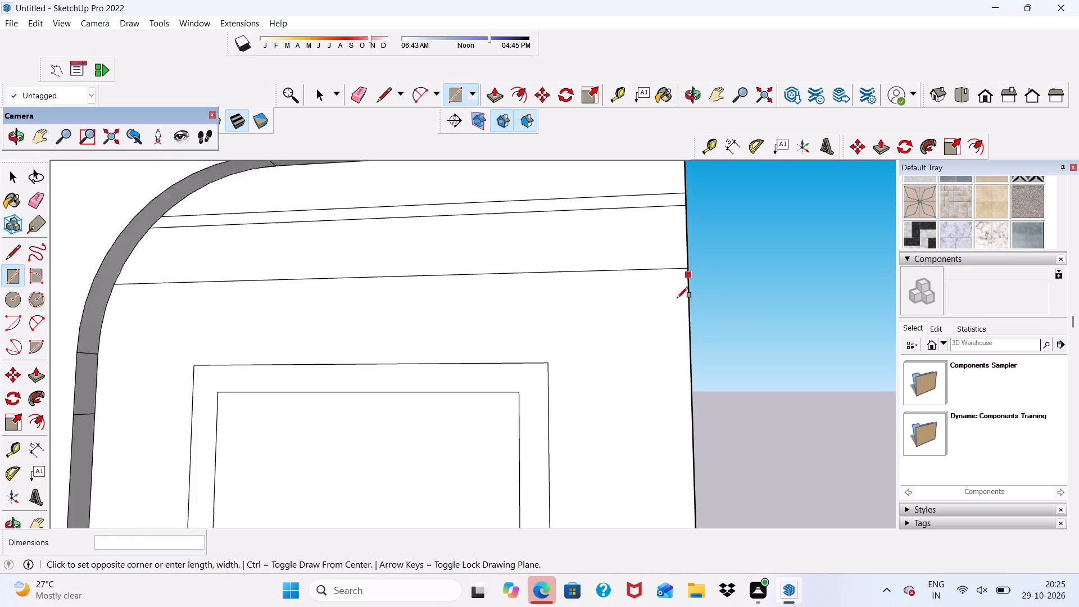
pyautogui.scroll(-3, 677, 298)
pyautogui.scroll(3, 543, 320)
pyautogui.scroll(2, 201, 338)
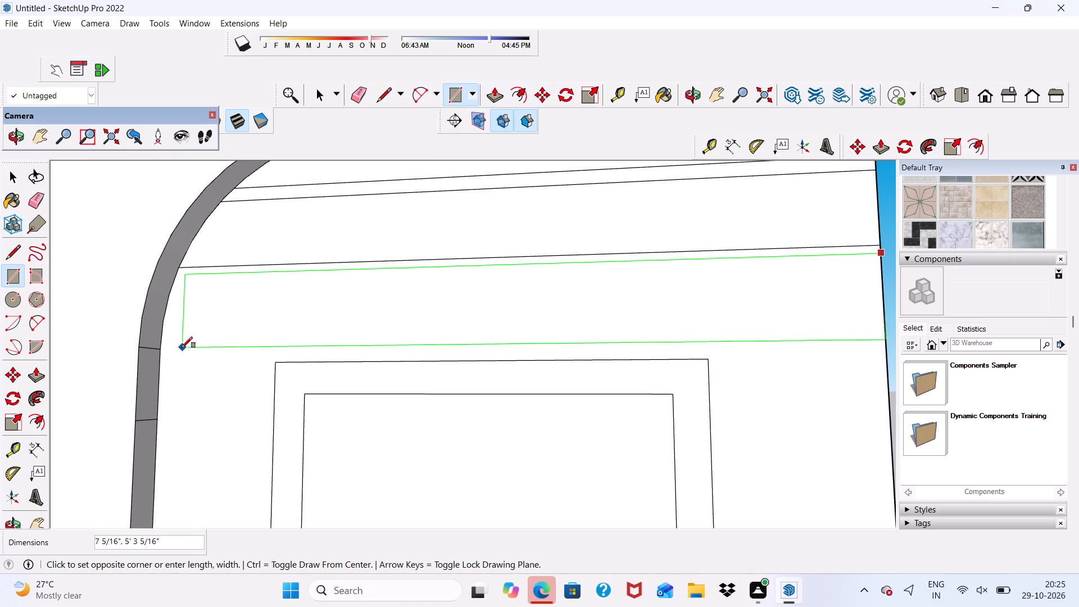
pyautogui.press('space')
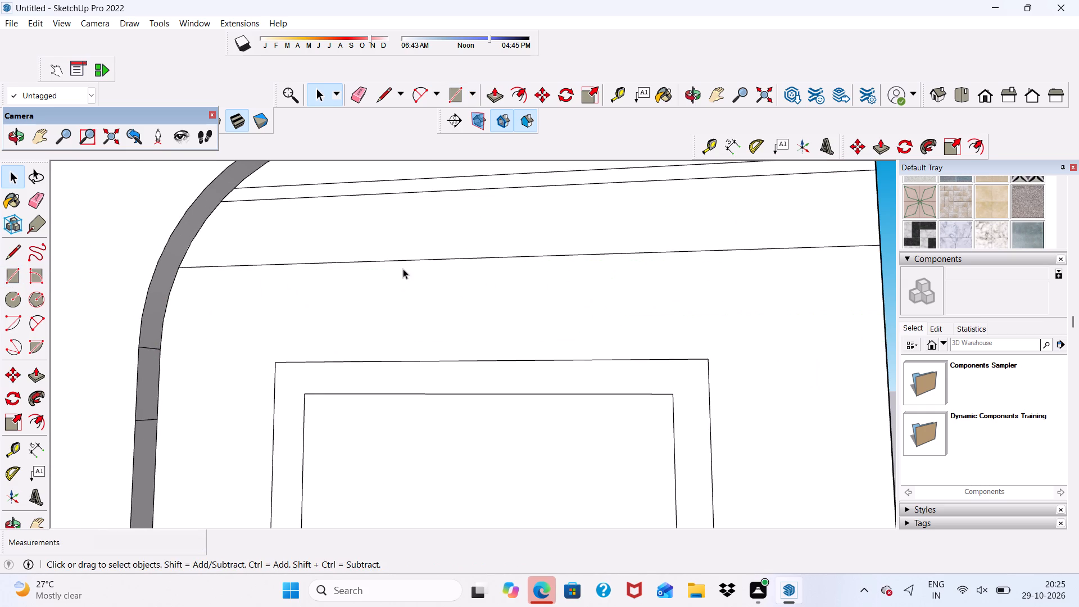
# Draw a third band about 5'5 1/2" by 5 5/8" across the middle rounded panel, leaving a thin gap below the second band.
pyautogui.click(449, 101)
pyautogui.scroll(-5, 437, 135)
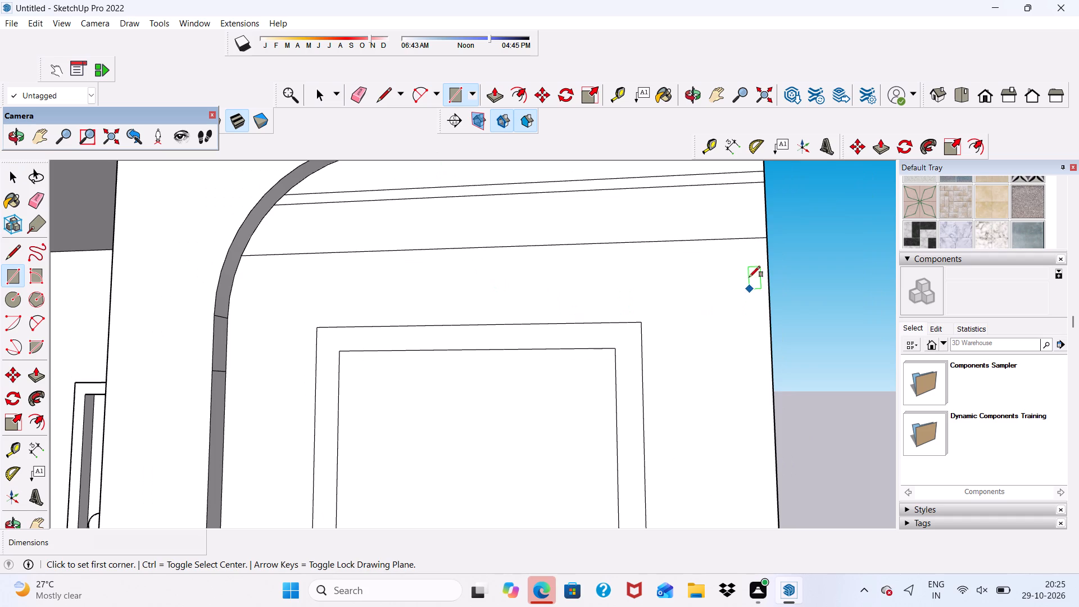
pyautogui.click(765, 247)
pyautogui.scroll(-1, 393, 342)
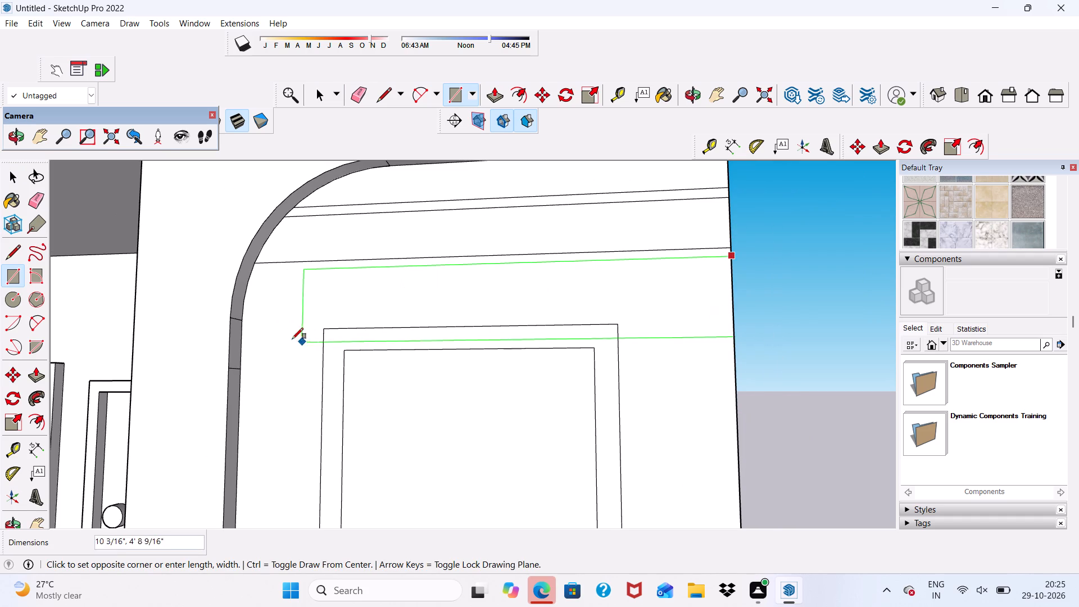
pyautogui.click(241, 310)
# Draw a fourth band about 5'5 9/16" by 5" across the middle rounded panel, a thin gap below the third and overlapping the window frame's top.
pyautogui.scroll(-4, 246, 317)
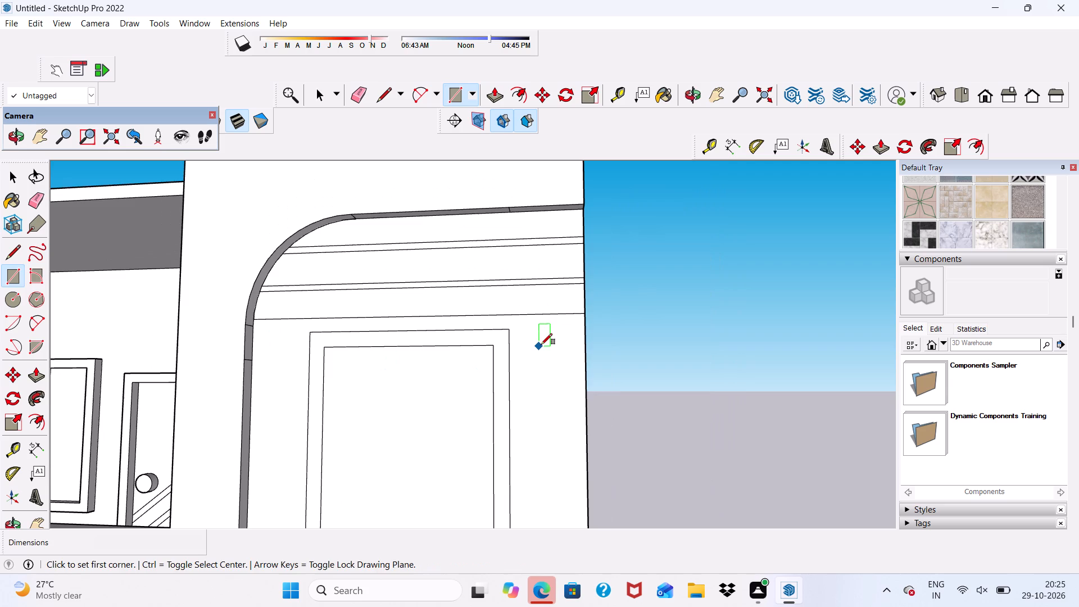
pyautogui.moveTo(541, 345); pyautogui.dragTo(550, 319, button='middle')
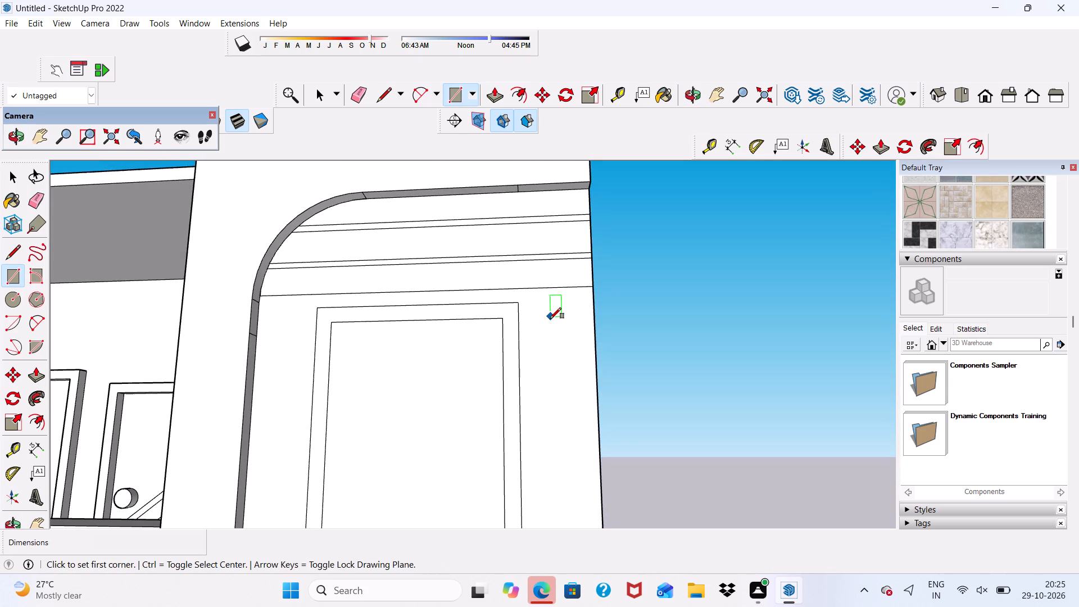
pyautogui.scroll(4, 616, 292)
pyautogui.scroll(-4, 610, 280)
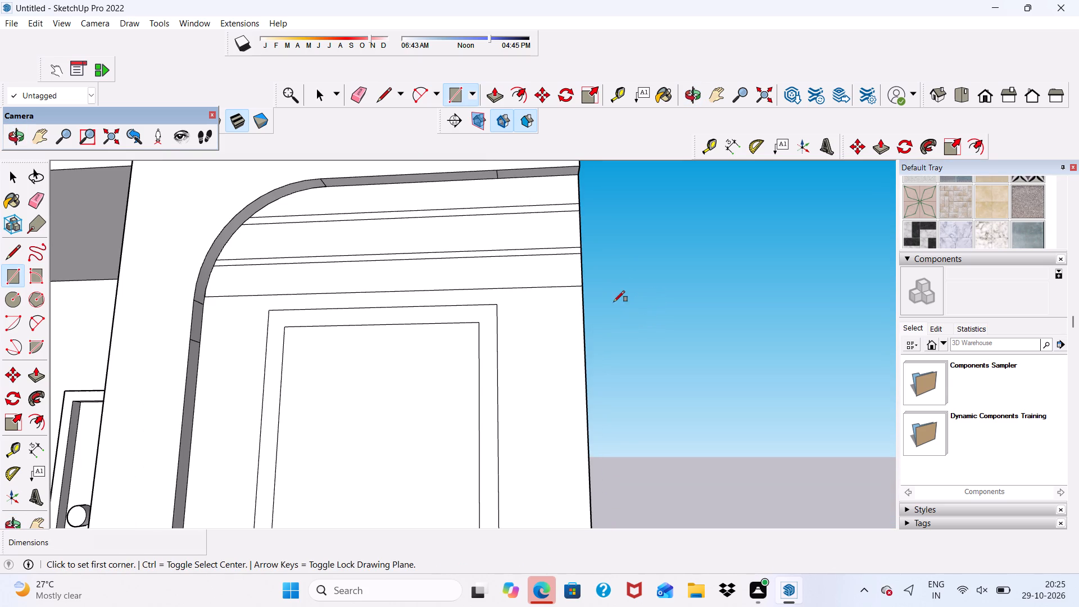
pyautogui.click(583, 294)
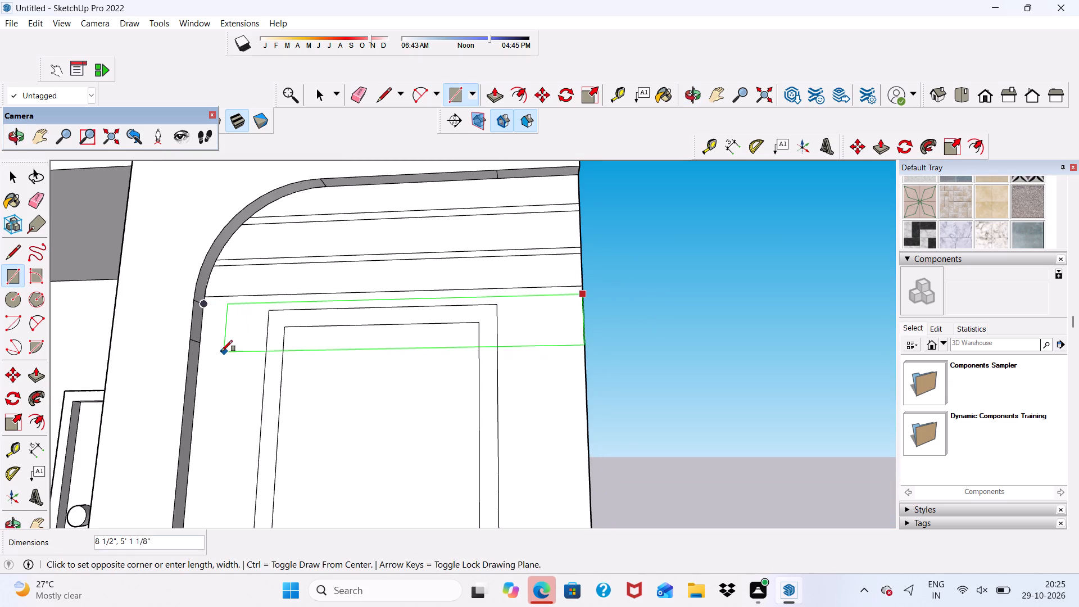
pyautogui.scroll(1, 200, 332)
pyautogui.click(196, 333)
# Draw a fifth band about 5'5 9/16" by 5 11/16" across the tower's middle rounded panel, leaving a thin gap below the fourth band.
pyautogui.scroll(-5, 208, 321)
pyautogui.moveTo(338, 388); pyautogui.dragTo(343, 393, button='middle')
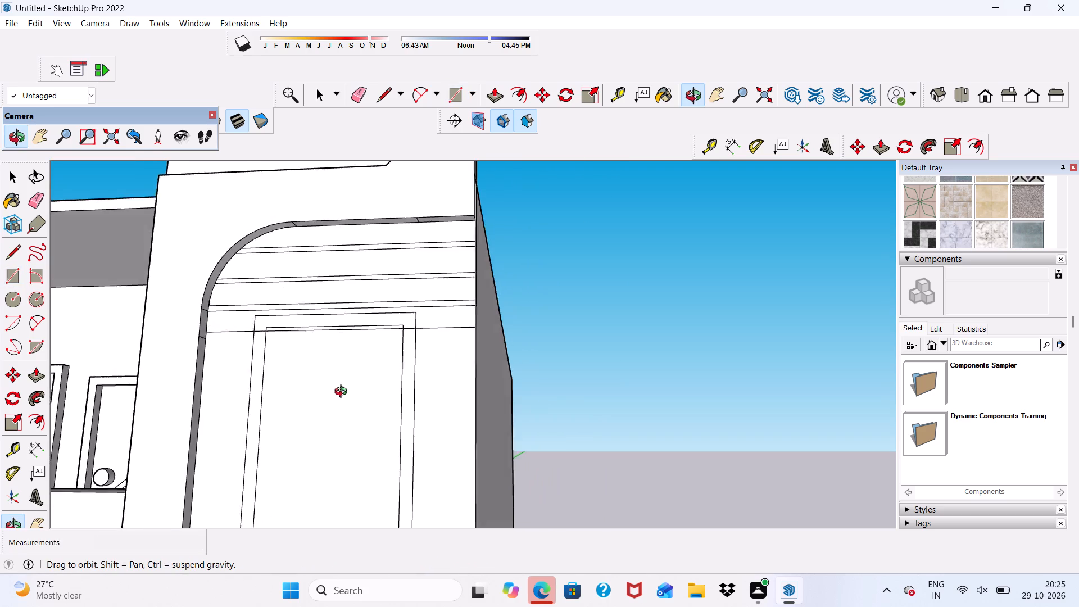
pyautogui.moveTo(343, 393); pyautogui.dragTo(358, 441, button='middle')
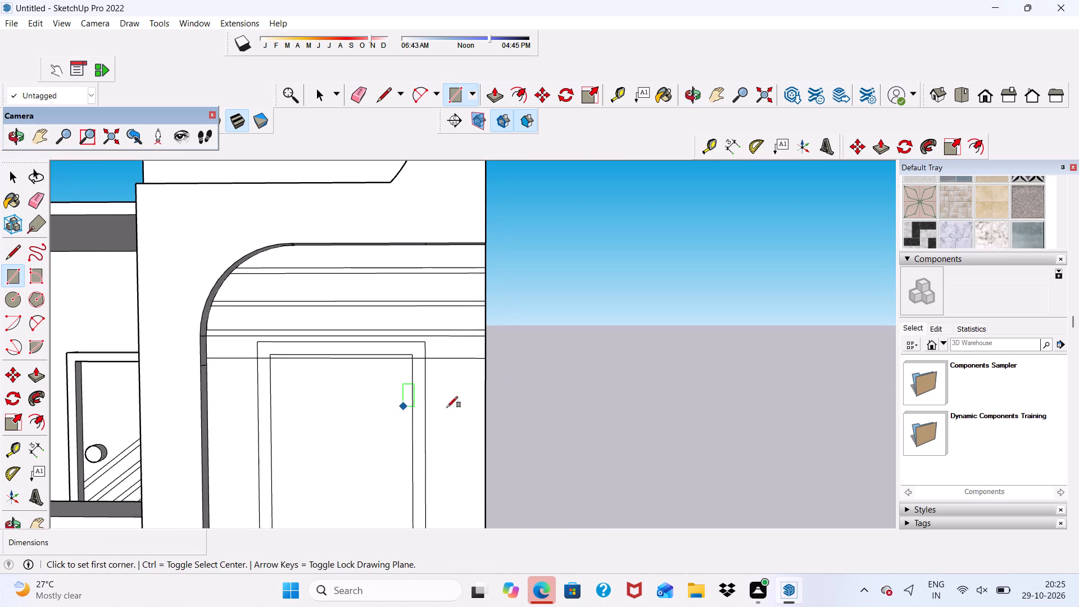
pyautogui.moveTo(464, 397); pyautogui.dragTo(468, 374, button='middle')
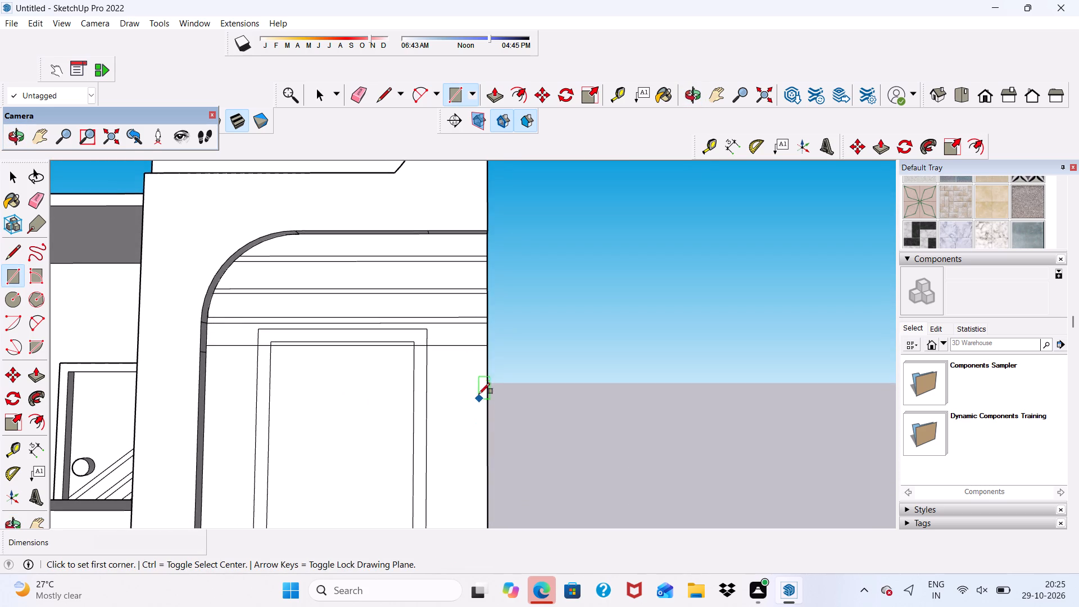
pyautogui.scroll(5, 479, 390)
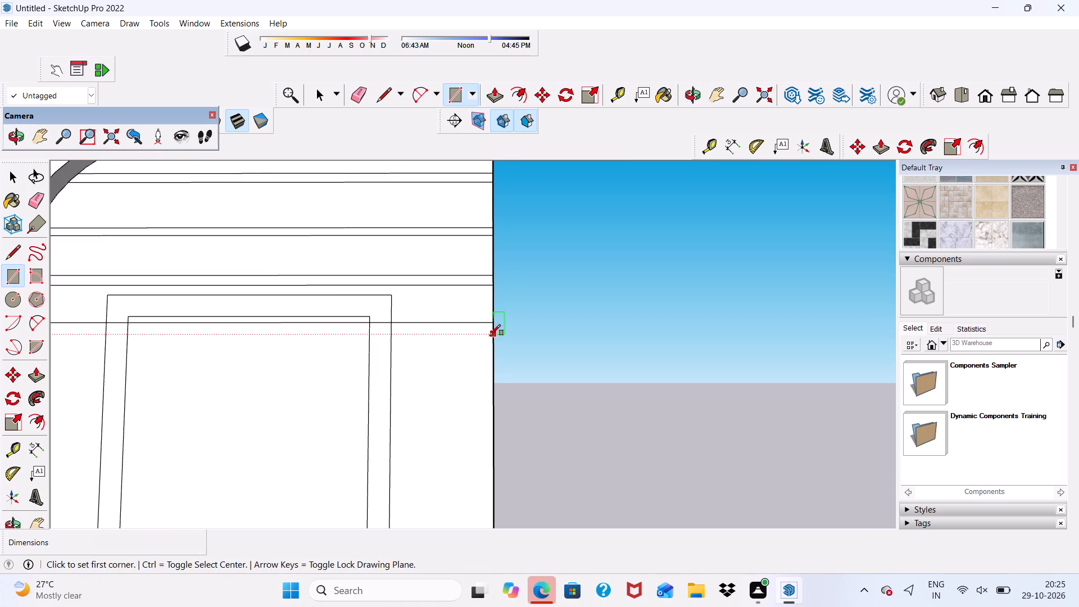
pyautogui.click(489, 336)
pyautogui.scroll(-8, 378, 368)
pyautogui.scroll(2, 230, 394)
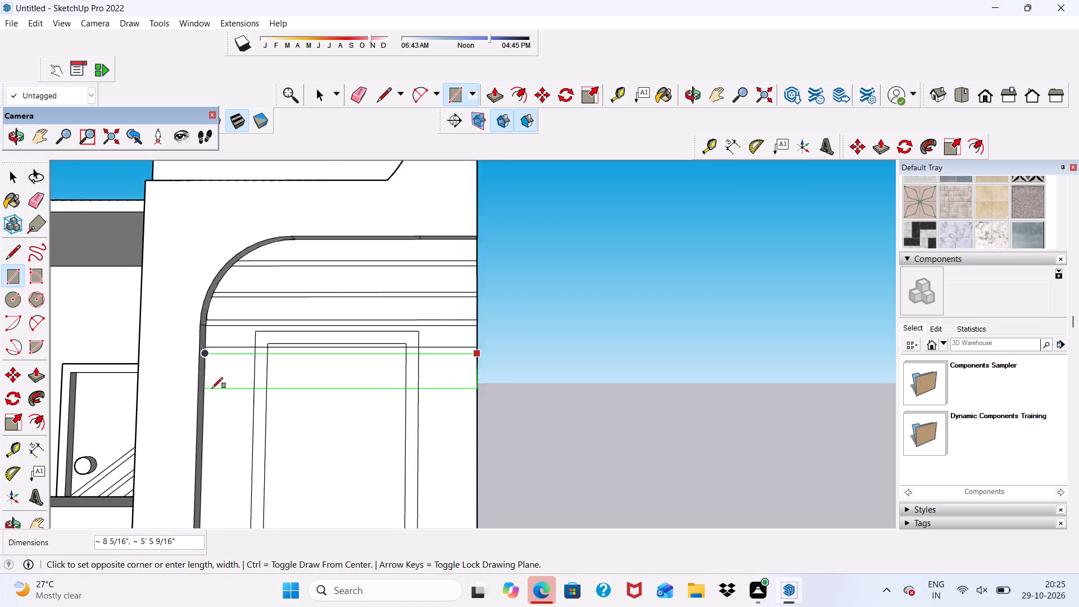
pyautogui.scroll(4, 212, 388)
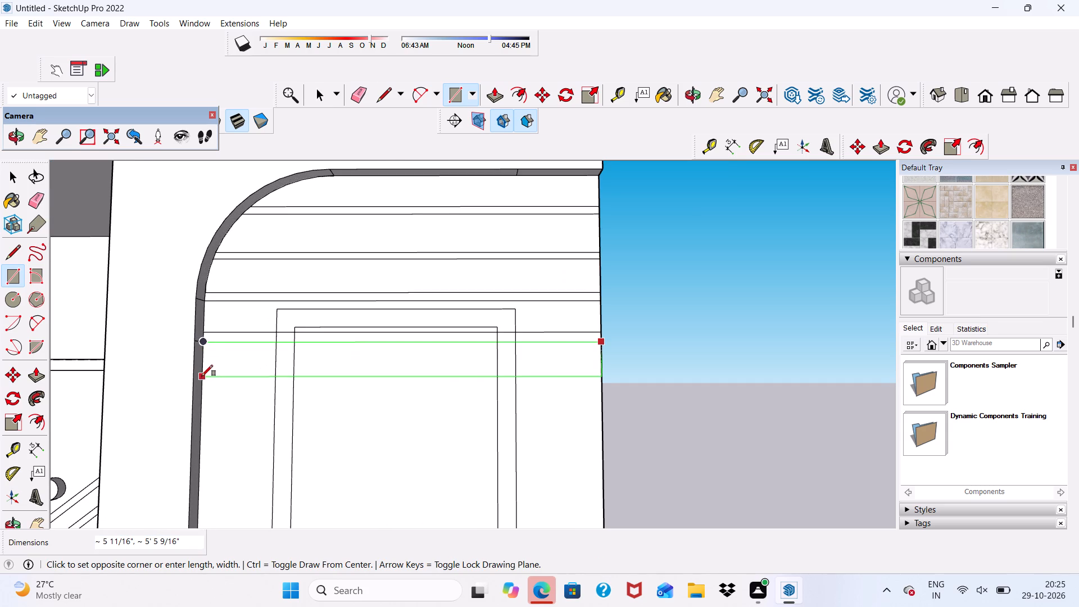
pyautogui.click(202, 376)
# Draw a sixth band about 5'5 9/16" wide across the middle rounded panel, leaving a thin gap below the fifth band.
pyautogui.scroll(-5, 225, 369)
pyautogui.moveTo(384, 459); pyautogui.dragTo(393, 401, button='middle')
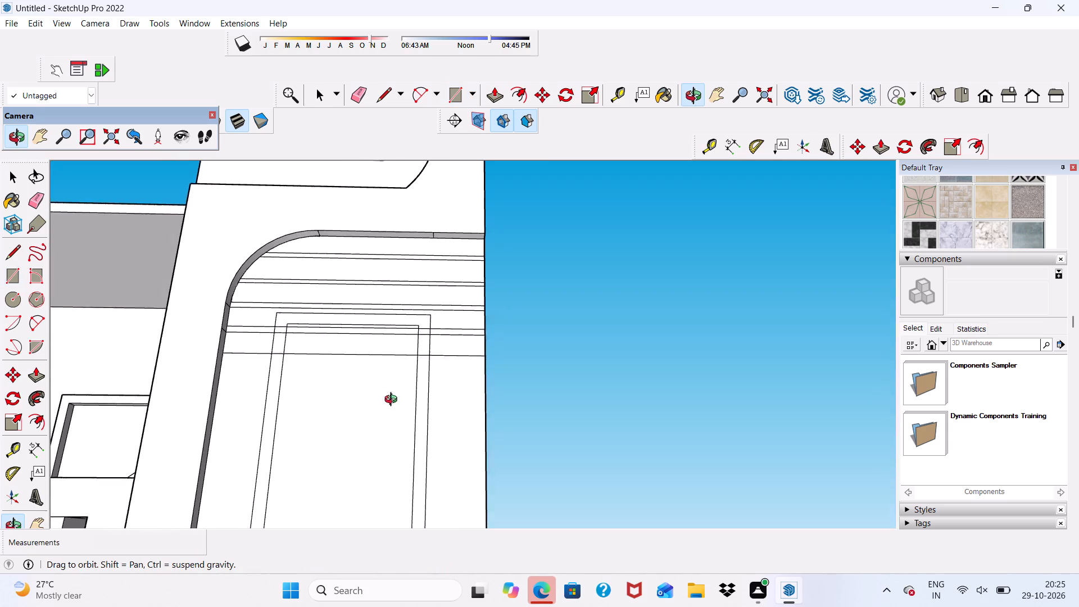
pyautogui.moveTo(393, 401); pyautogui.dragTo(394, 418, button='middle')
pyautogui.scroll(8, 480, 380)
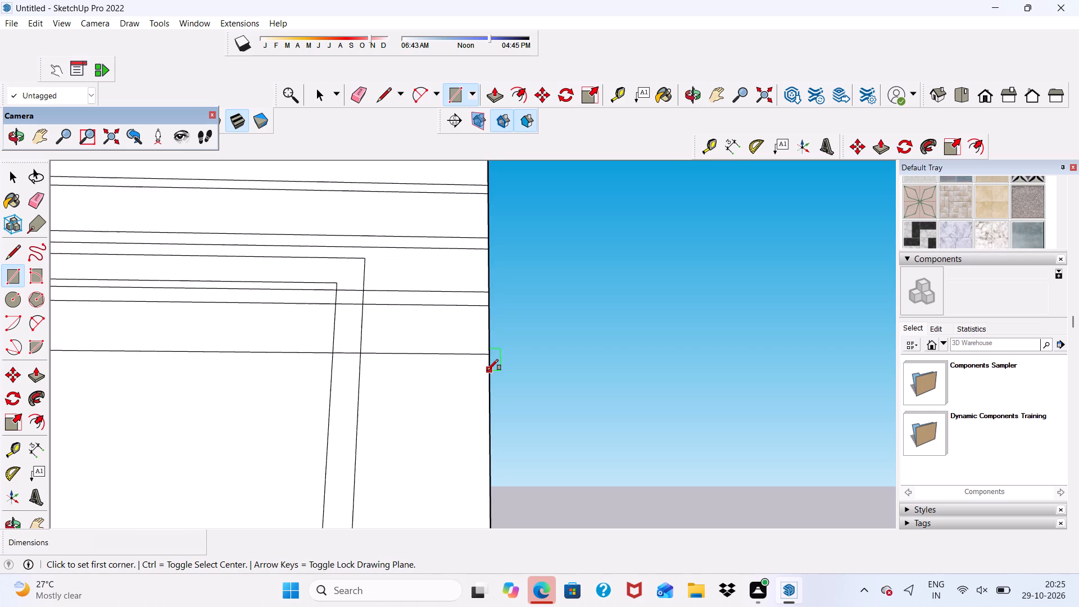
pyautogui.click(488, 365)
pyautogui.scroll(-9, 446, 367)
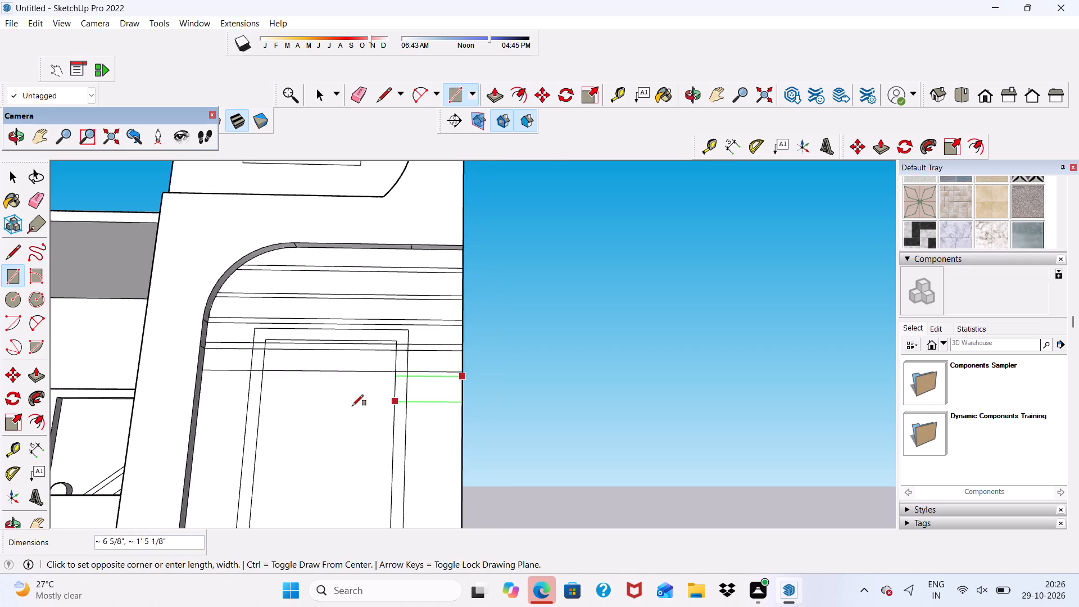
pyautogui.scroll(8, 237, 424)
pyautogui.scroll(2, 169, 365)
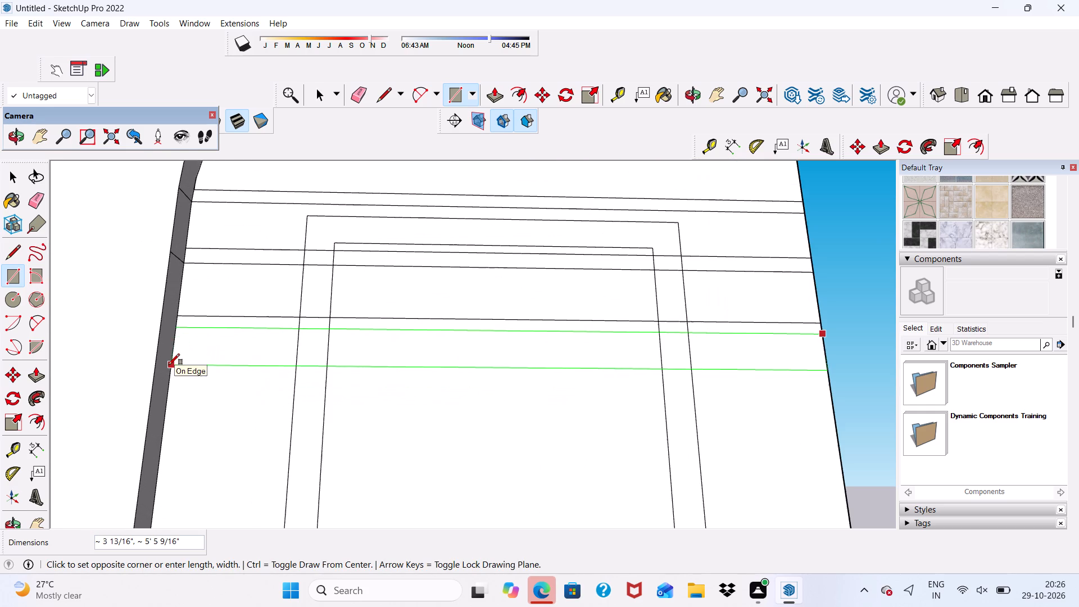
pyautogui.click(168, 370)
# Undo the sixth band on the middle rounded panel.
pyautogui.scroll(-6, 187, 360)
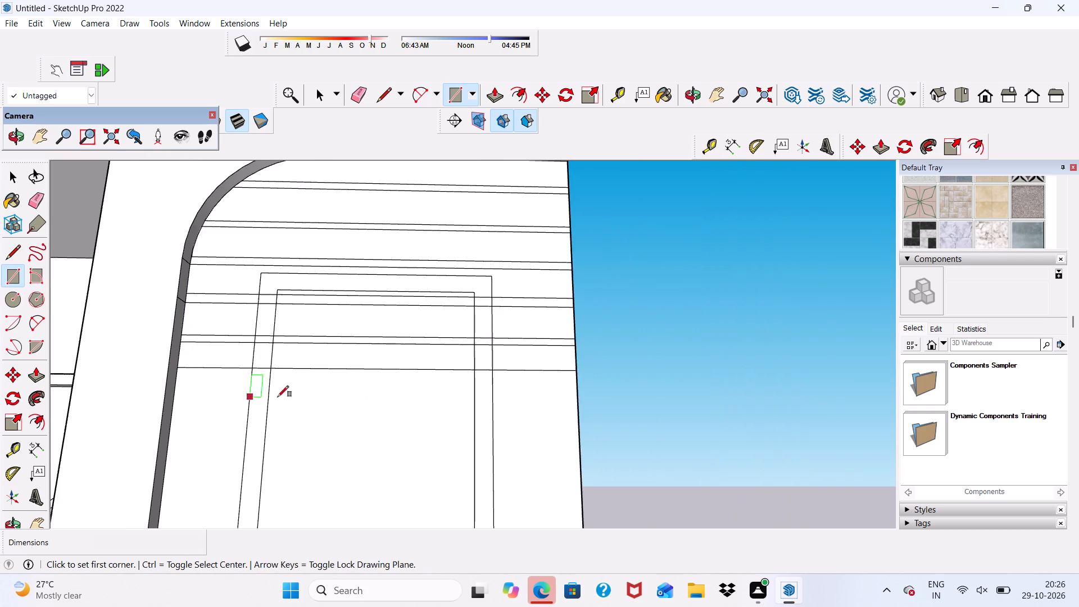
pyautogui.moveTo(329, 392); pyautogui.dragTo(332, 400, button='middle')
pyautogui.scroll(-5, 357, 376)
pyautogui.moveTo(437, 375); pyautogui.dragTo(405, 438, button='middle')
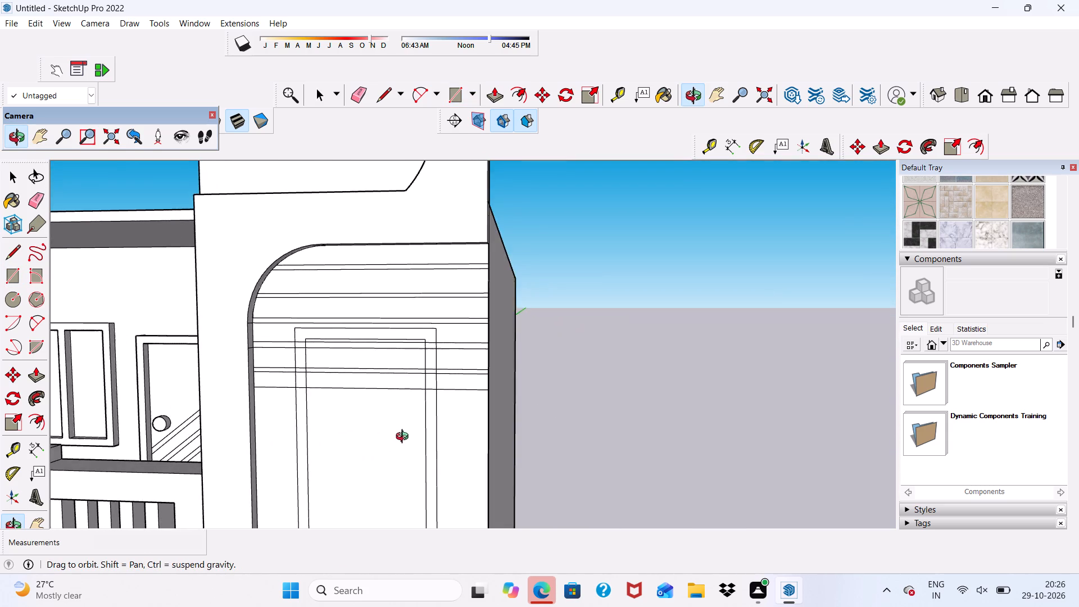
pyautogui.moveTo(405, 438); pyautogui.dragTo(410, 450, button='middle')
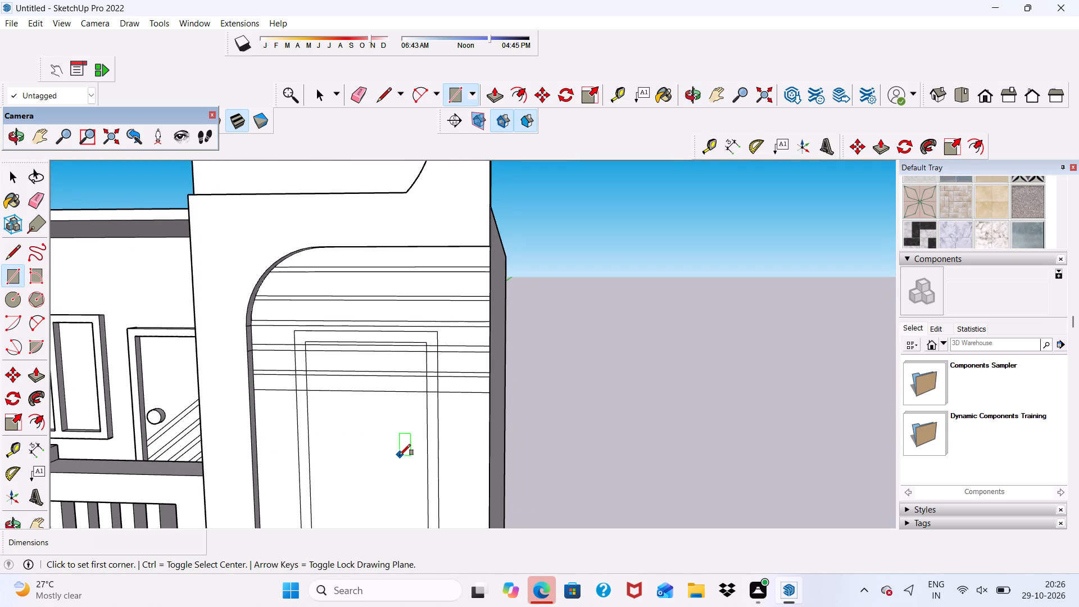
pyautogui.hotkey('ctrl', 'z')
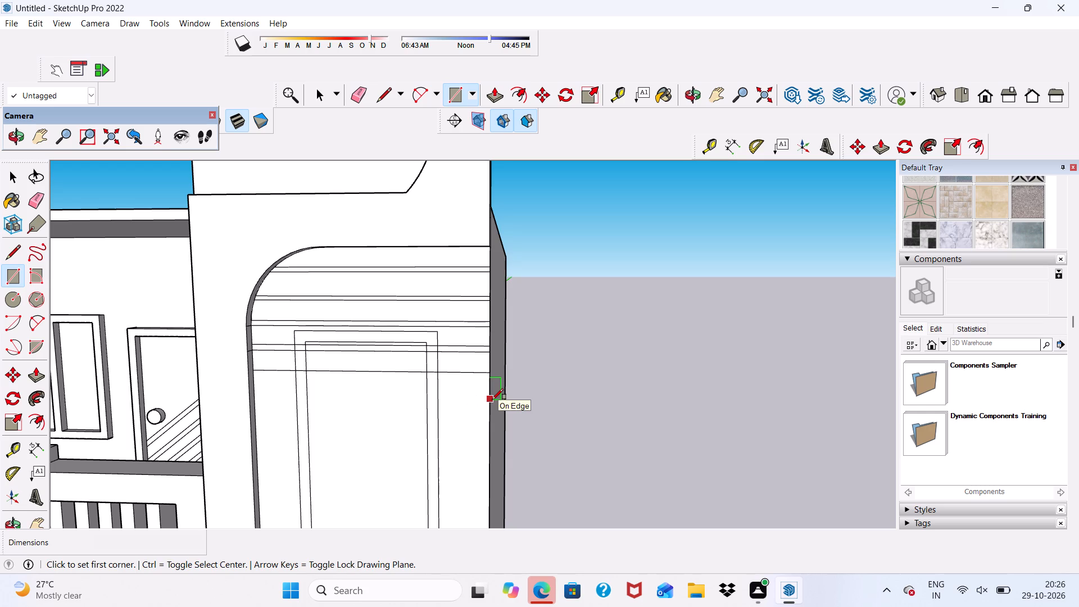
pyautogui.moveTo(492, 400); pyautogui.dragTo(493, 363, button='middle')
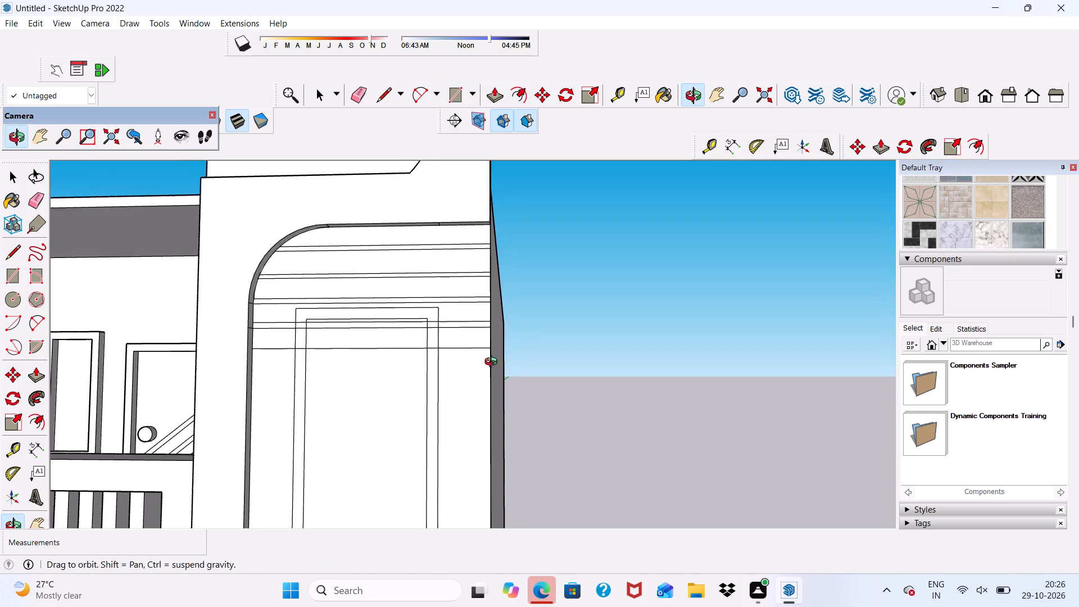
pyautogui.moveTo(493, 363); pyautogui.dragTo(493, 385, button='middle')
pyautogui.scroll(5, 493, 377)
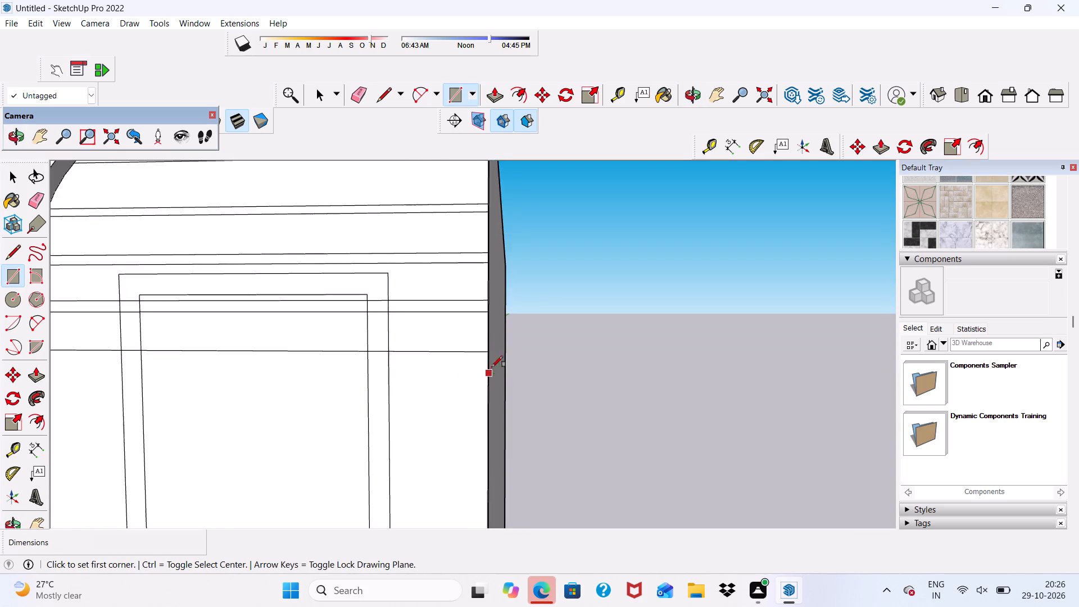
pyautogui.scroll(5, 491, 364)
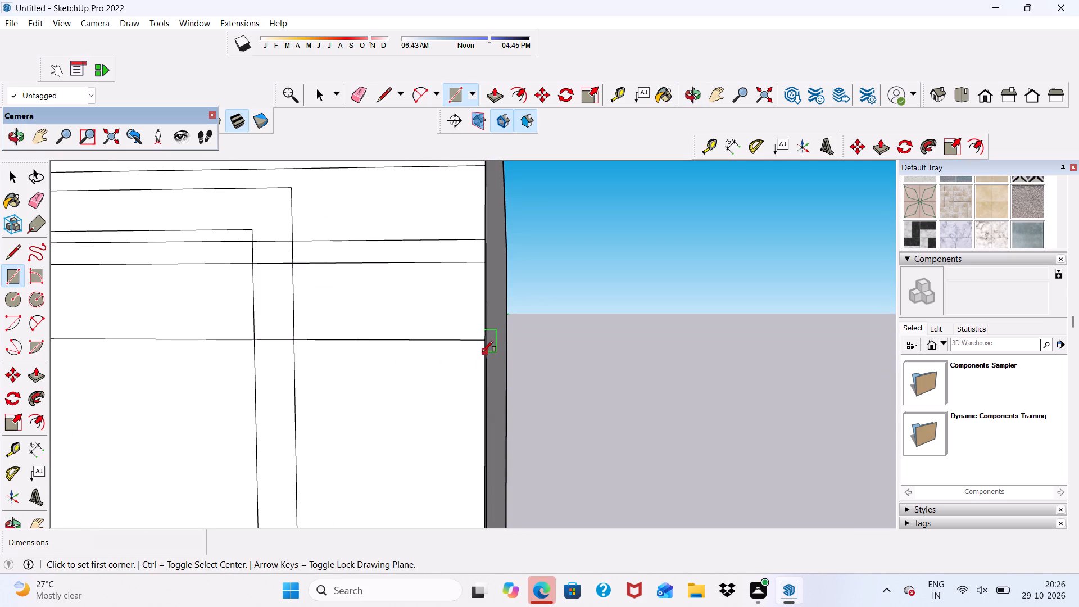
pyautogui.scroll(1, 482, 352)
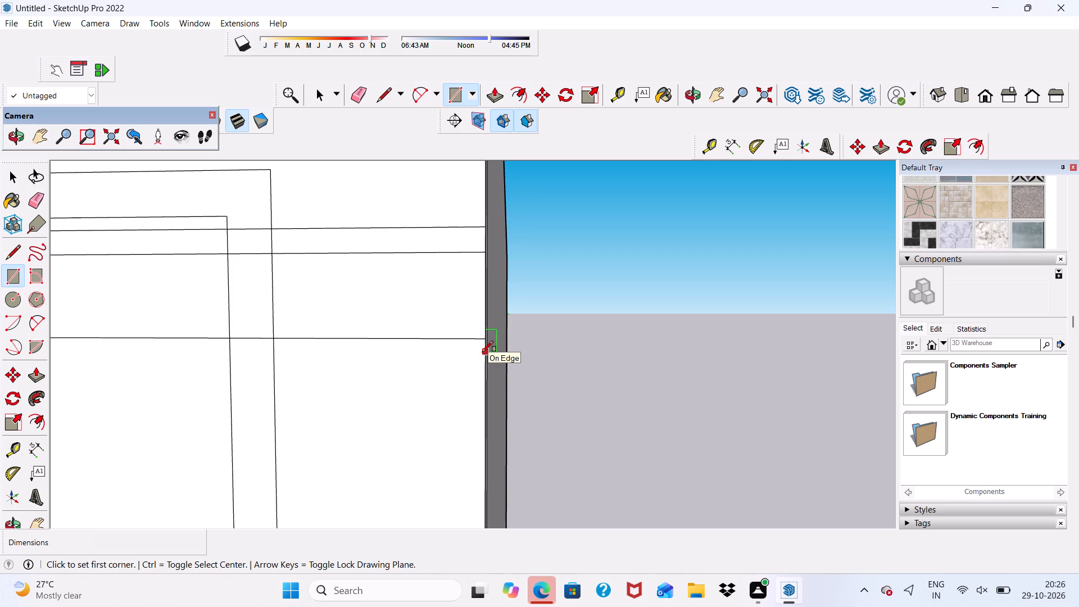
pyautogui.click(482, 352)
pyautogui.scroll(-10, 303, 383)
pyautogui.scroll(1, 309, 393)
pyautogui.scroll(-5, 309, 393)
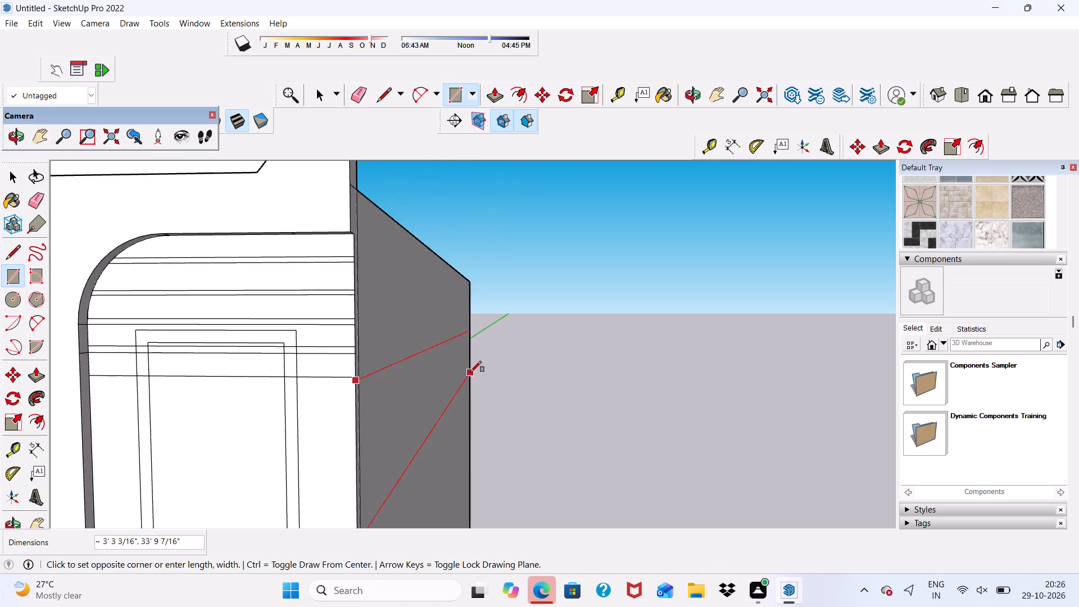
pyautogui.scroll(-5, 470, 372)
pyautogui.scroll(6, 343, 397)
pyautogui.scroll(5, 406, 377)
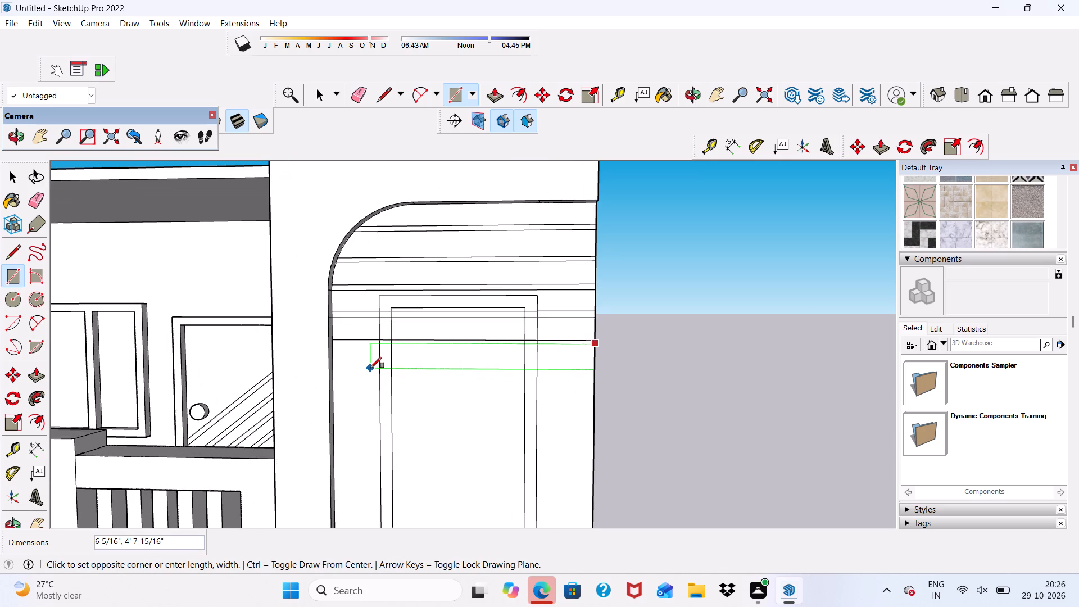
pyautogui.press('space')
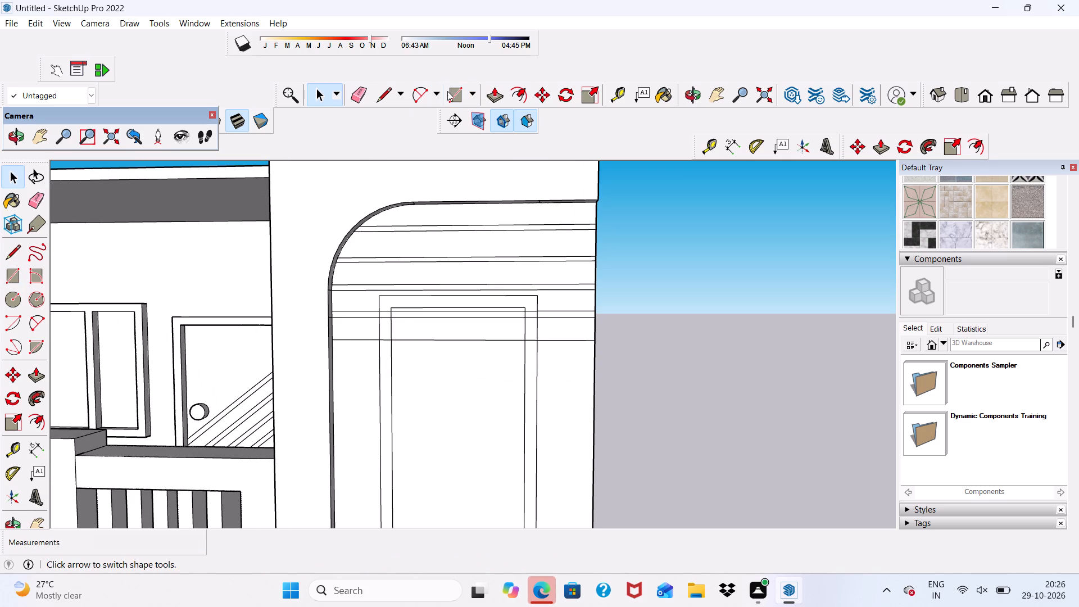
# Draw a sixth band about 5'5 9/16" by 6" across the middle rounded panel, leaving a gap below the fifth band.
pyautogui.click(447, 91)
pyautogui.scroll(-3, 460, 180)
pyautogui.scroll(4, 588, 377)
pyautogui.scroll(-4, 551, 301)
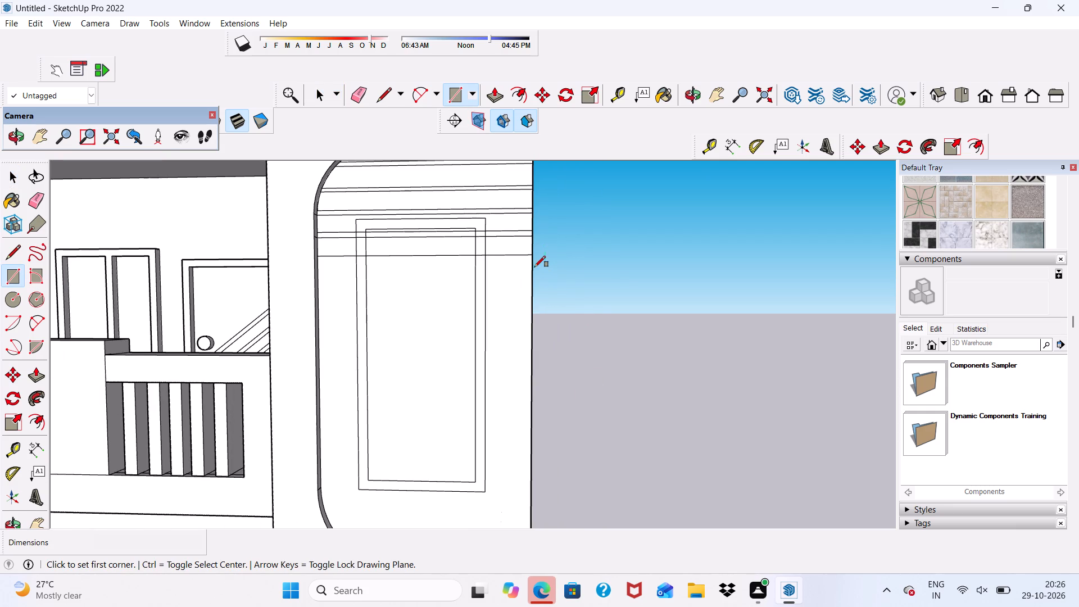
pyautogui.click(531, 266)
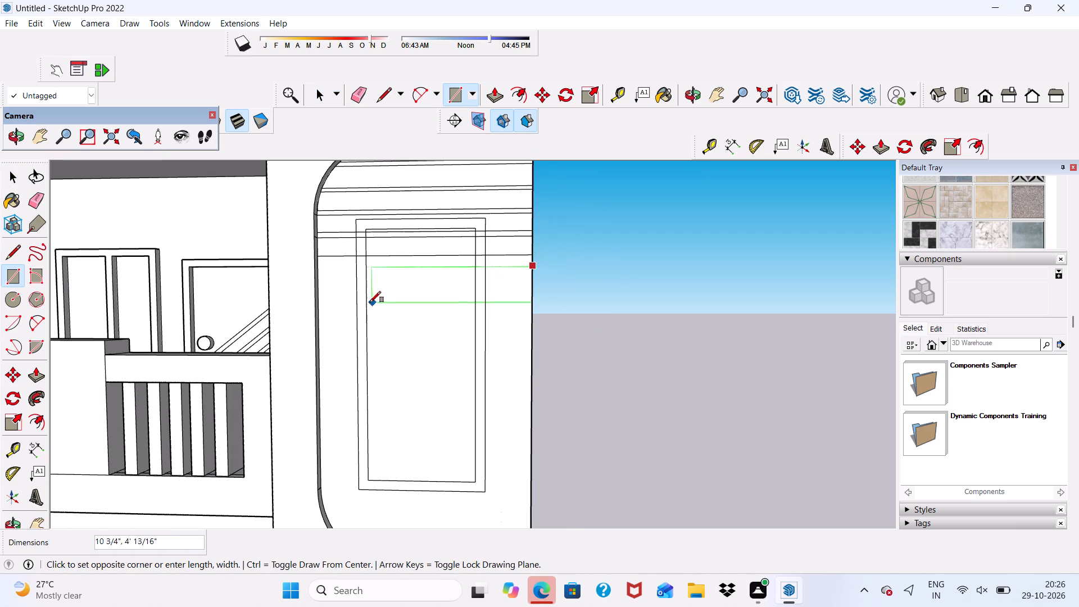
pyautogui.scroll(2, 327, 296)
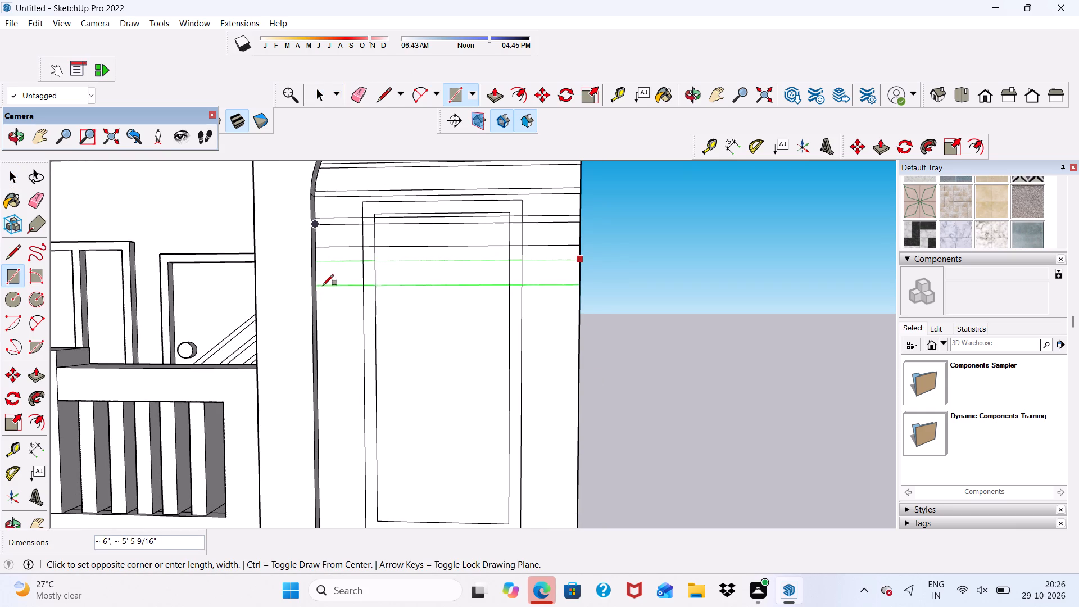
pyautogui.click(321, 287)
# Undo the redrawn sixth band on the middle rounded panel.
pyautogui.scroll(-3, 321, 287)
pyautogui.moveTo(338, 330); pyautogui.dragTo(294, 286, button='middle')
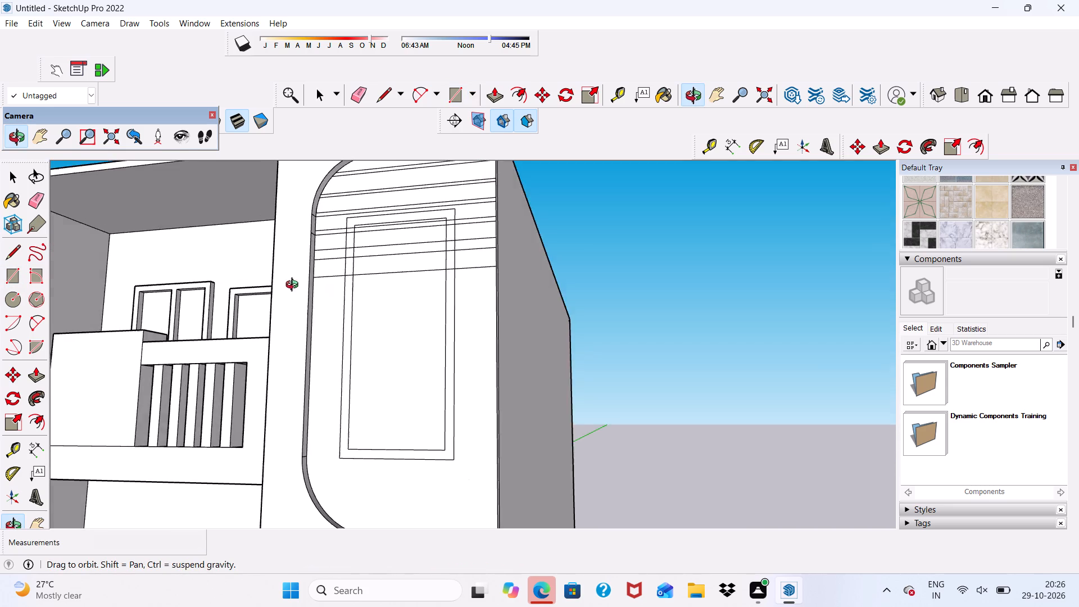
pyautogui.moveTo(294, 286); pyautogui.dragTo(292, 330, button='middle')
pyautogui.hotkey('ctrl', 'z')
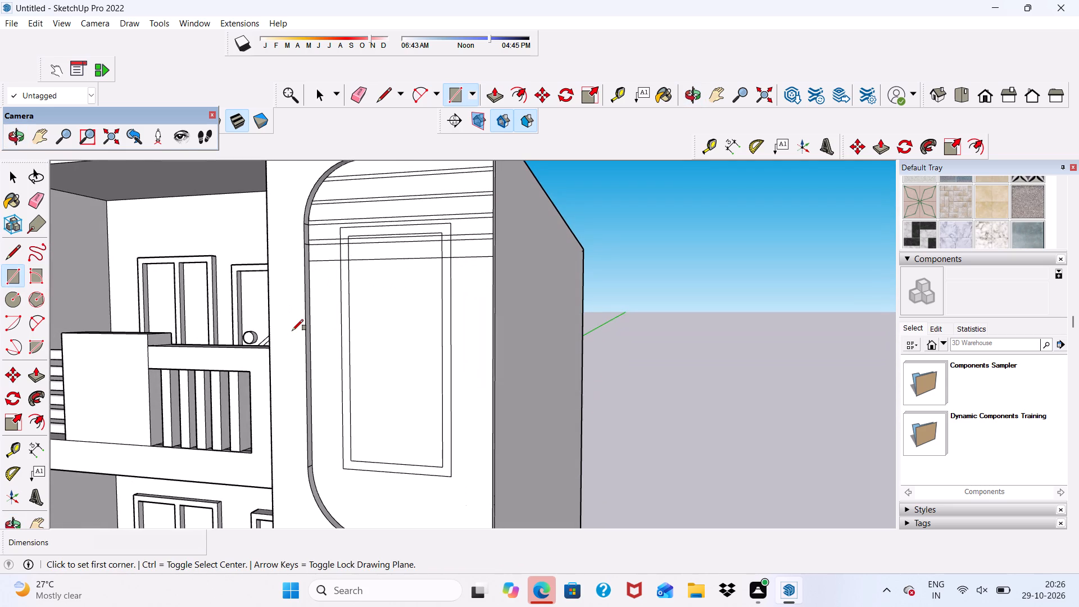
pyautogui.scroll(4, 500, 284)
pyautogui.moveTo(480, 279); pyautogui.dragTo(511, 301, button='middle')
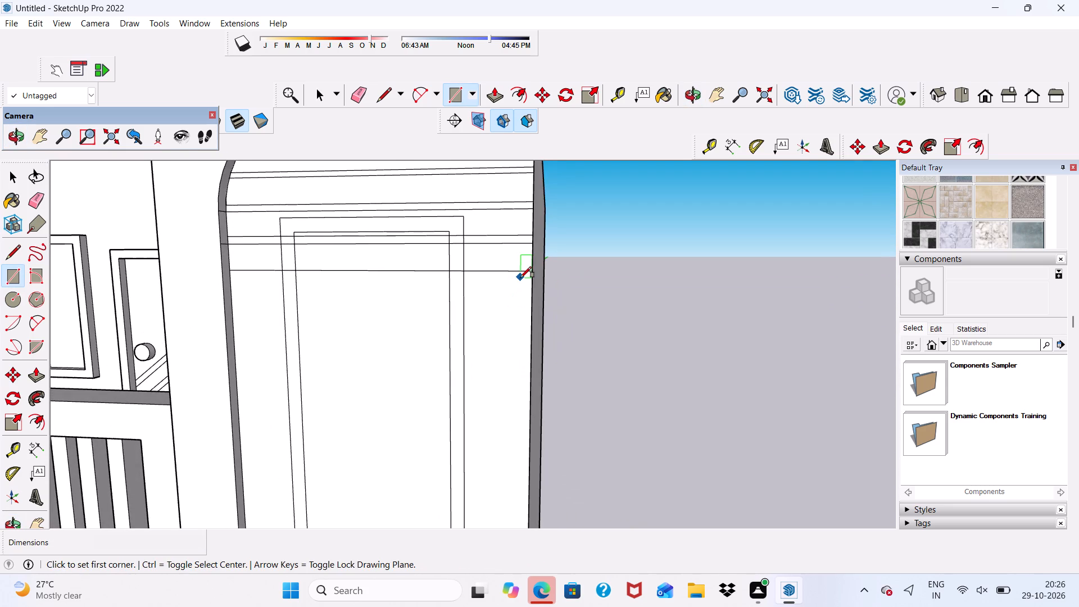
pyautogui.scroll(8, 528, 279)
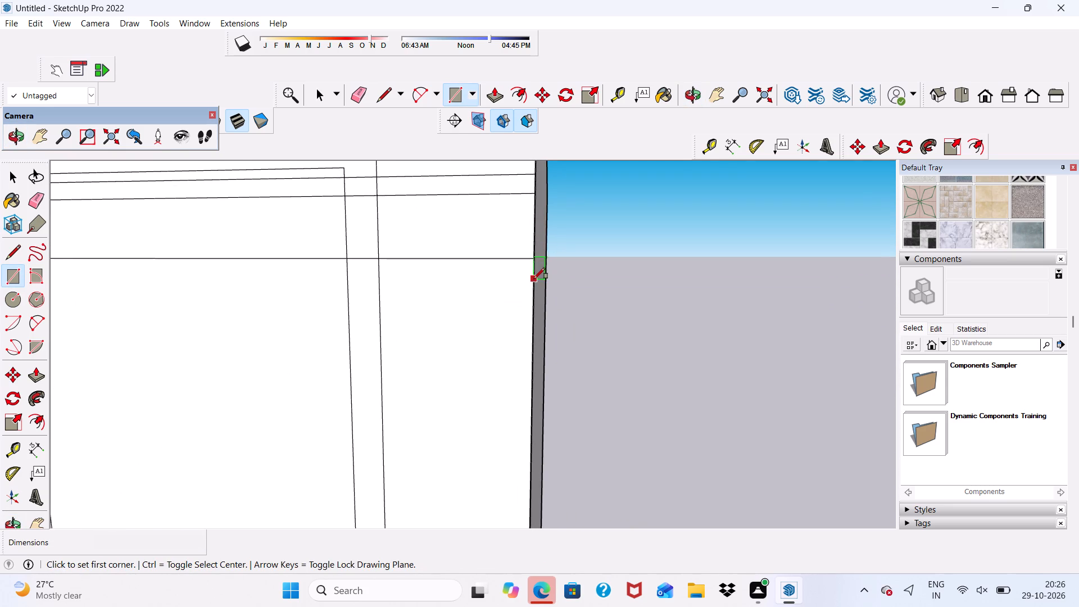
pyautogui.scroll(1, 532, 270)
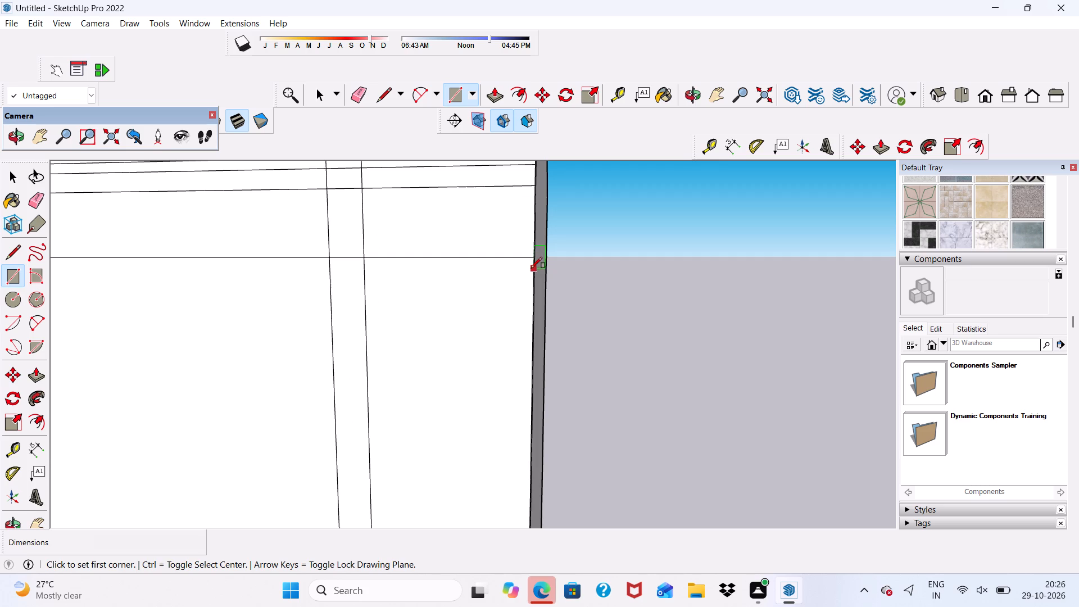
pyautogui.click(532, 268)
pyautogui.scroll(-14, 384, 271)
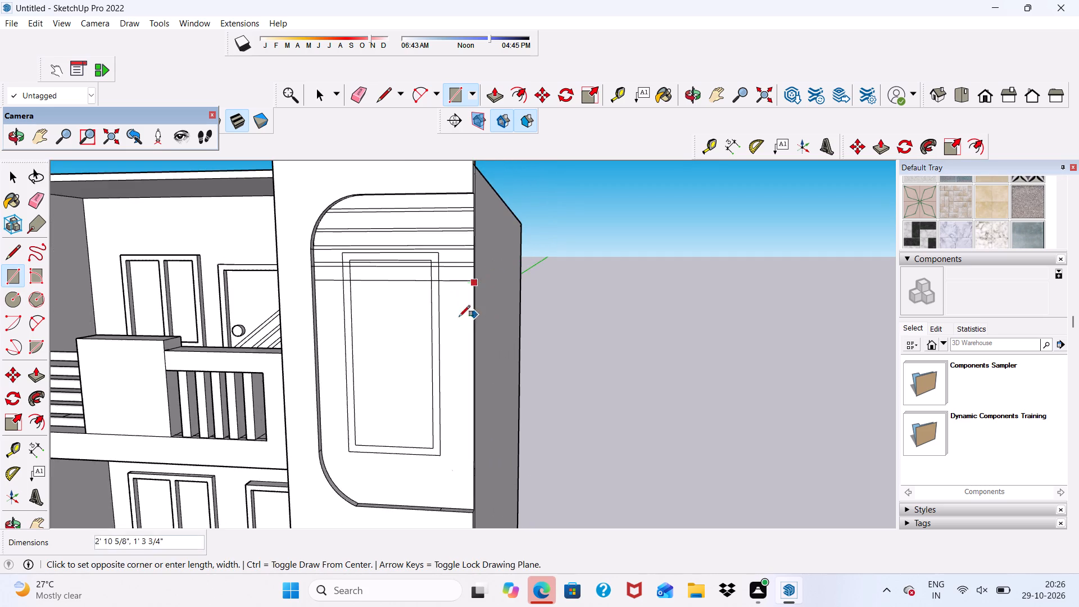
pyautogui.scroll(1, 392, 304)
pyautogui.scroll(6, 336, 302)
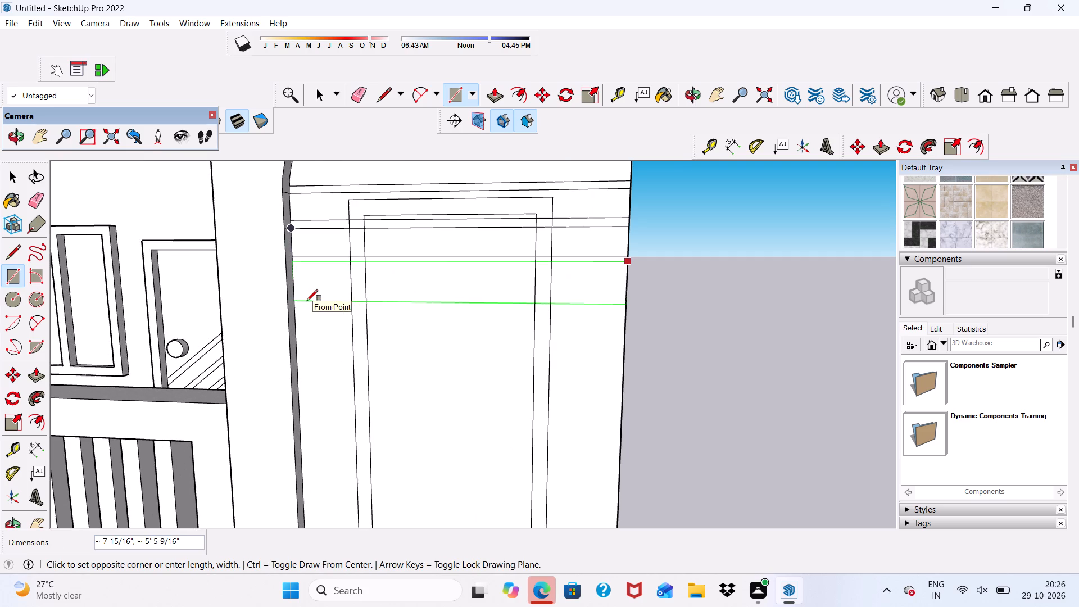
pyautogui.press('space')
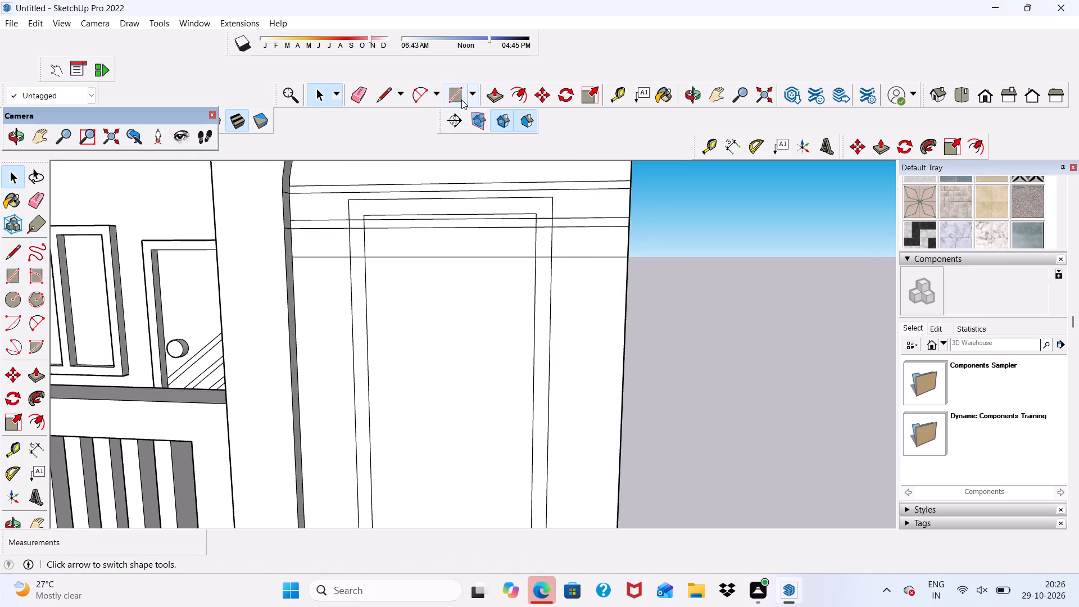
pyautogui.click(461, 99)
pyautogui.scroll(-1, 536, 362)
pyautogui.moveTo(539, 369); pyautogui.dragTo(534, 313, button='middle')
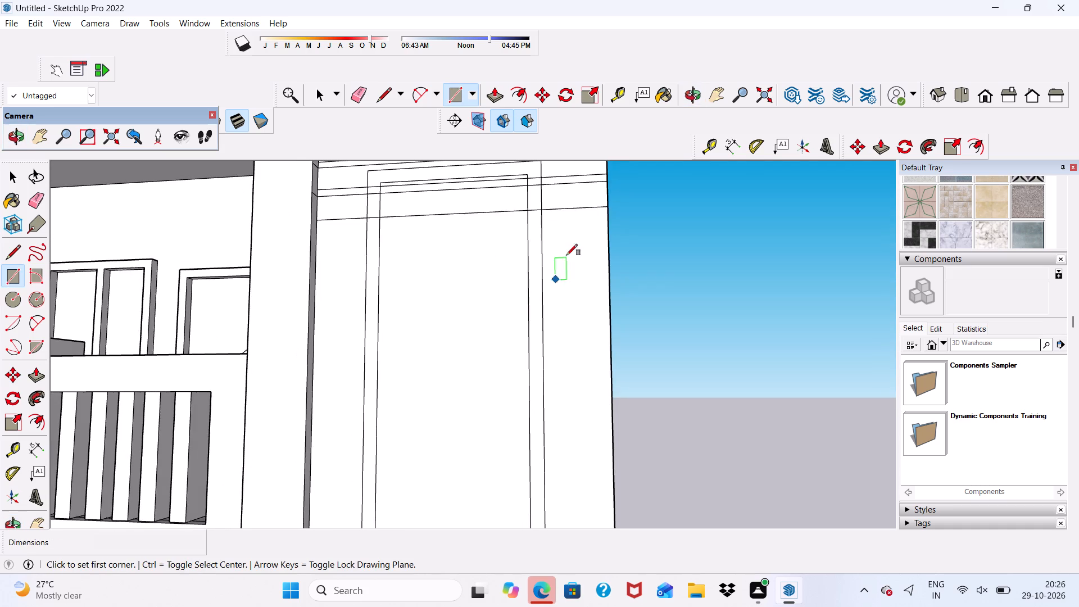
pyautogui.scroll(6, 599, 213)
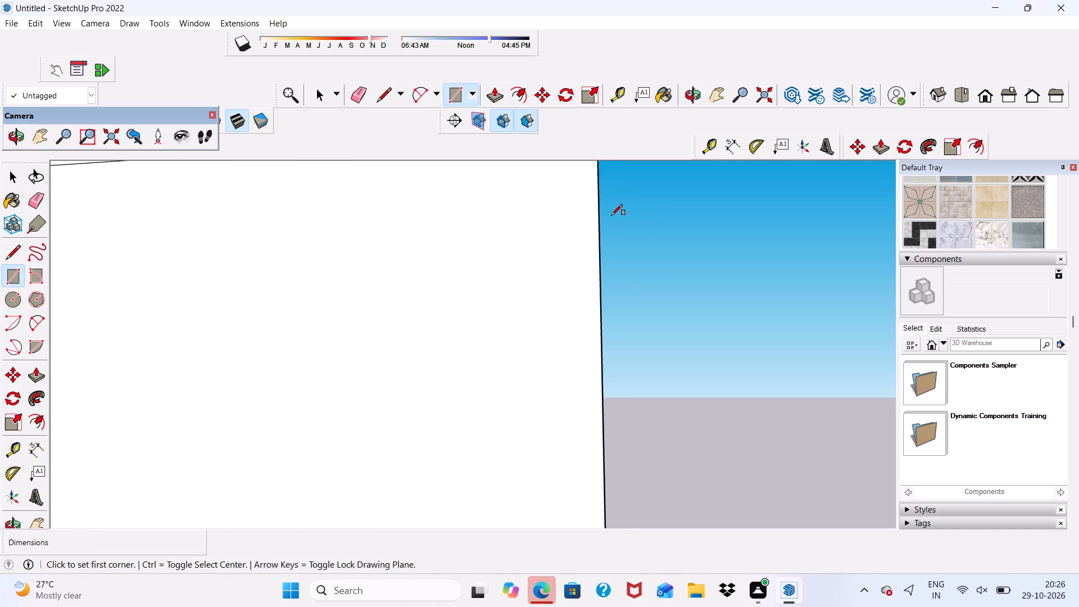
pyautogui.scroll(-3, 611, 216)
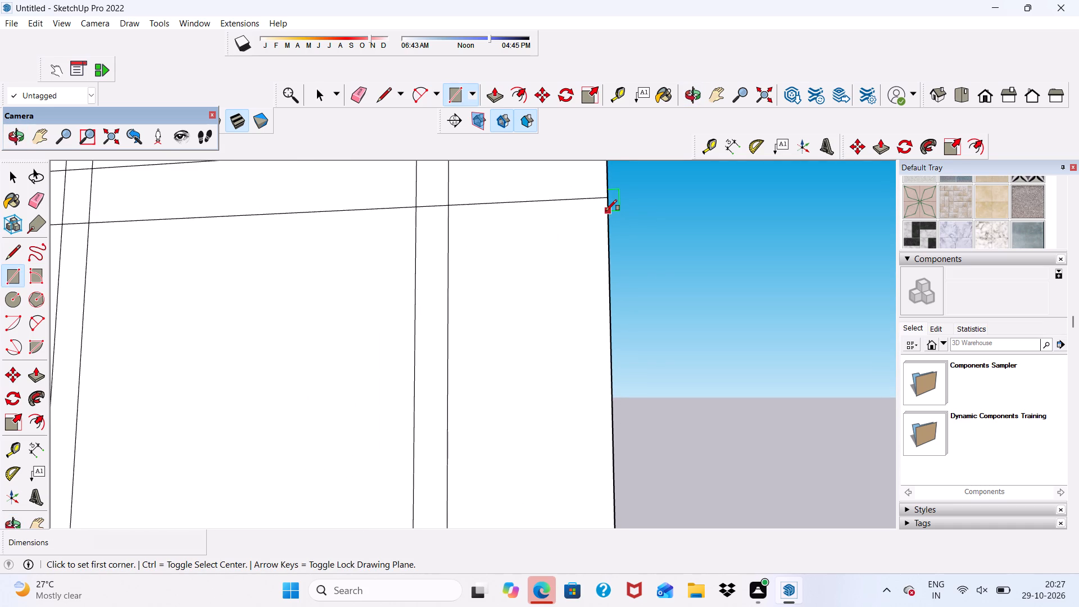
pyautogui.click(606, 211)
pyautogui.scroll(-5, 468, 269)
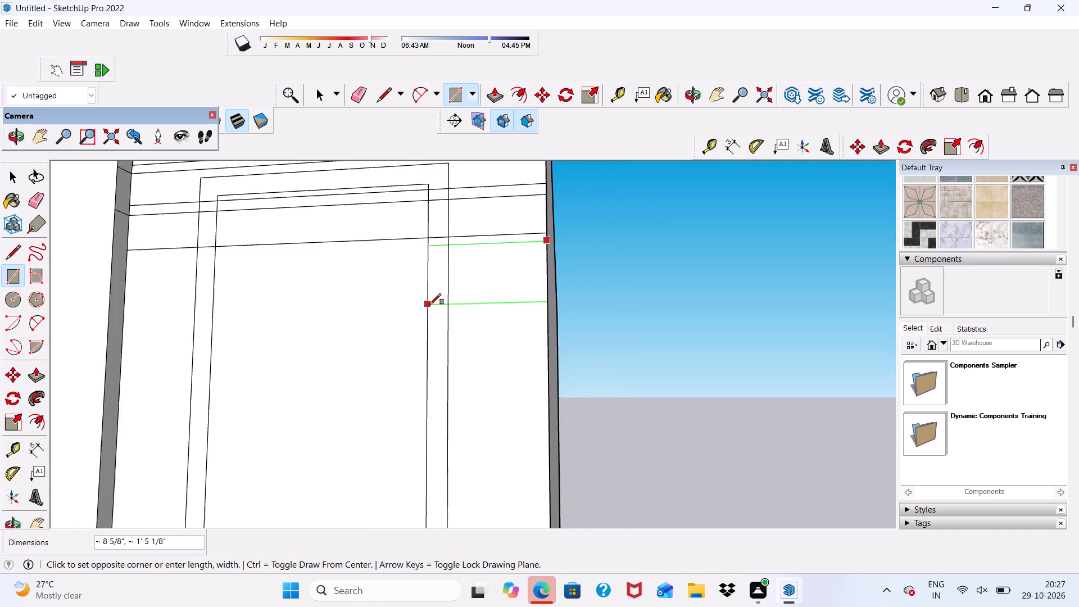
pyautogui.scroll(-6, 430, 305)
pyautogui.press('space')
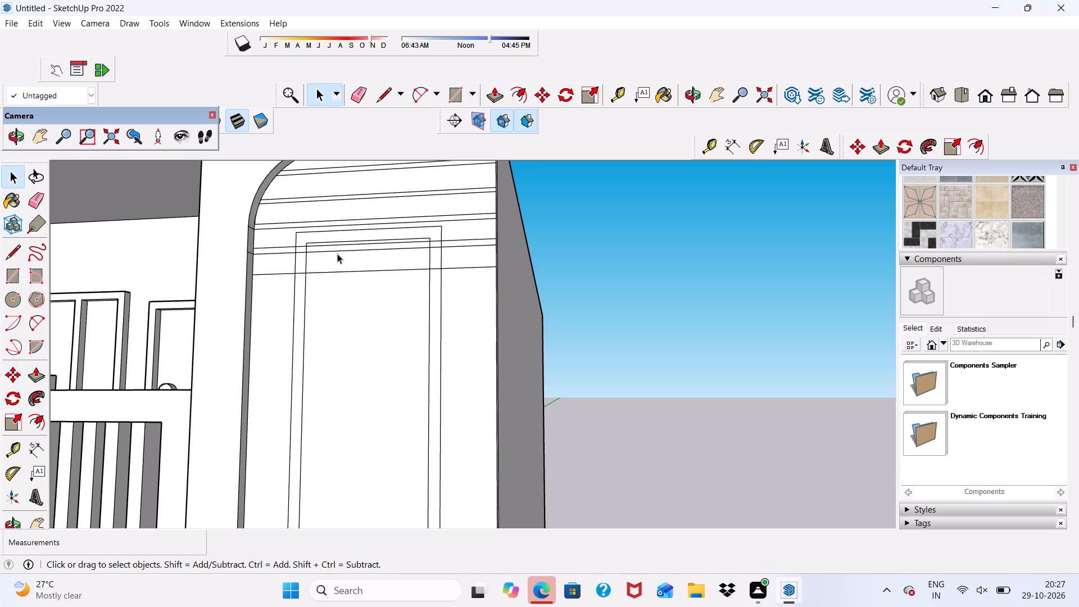
# Draw a sixth band about 5'5 9/16" by 5 1/16" across the middle rounded panel, leaving a thin gap below the fifth band.
pyautogui.click(451, 86)
pyautogui.scroll(4, 486, 345)
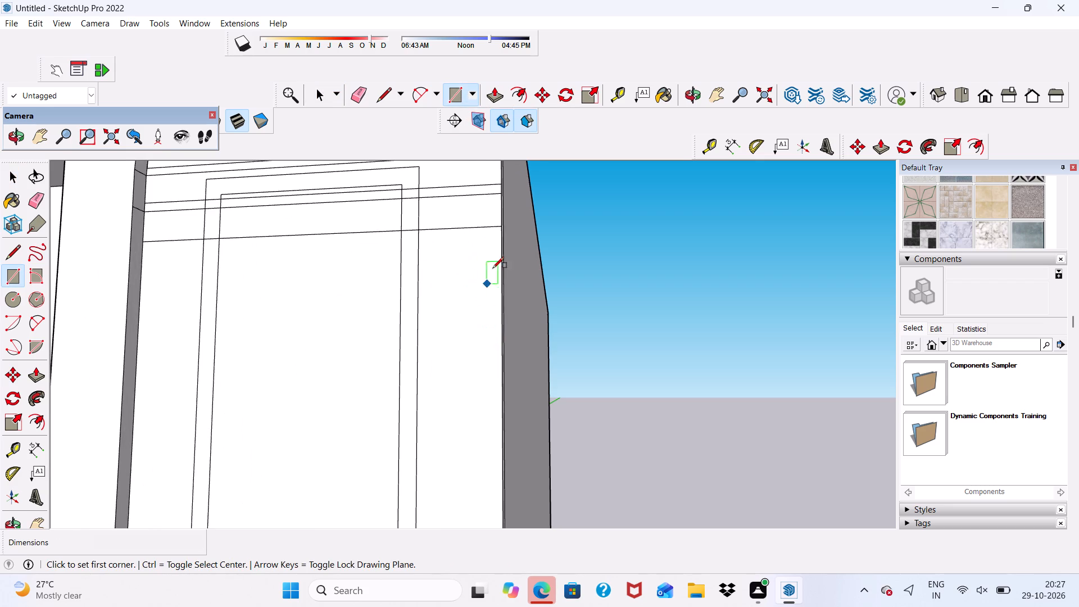
pyautogui.scroll(7, 502, 243)
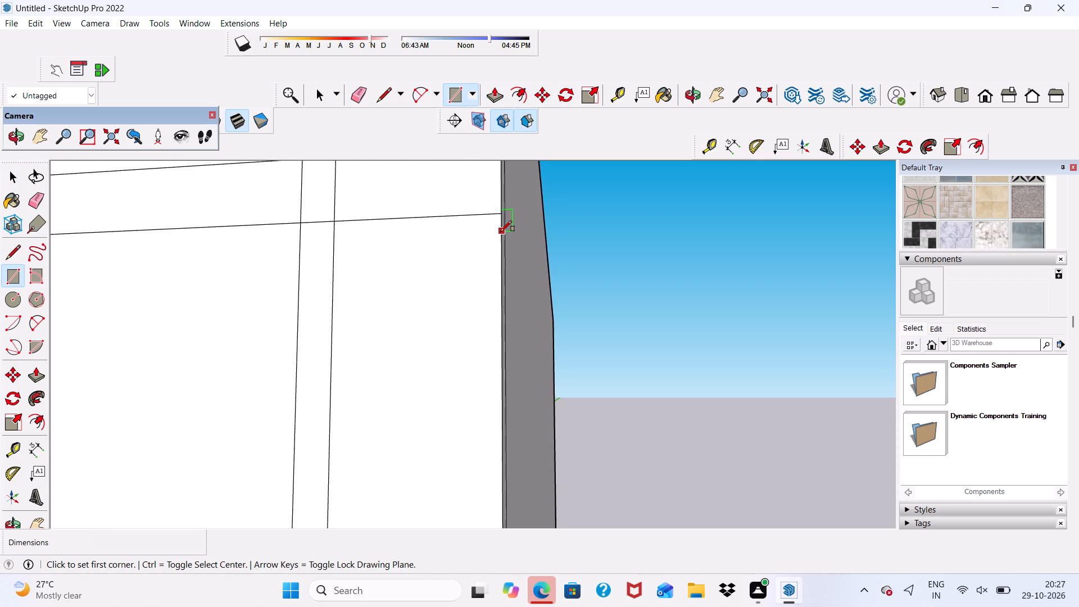
pyautogui.click(501, 230)
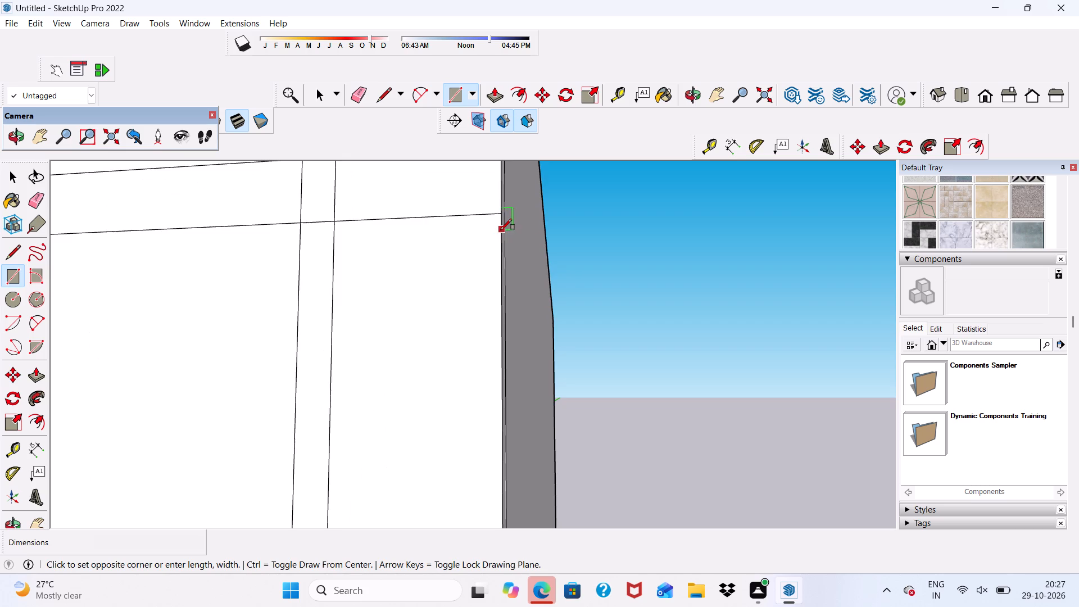
pyautogui.scroll(-13, 397, 266)
pyautogui.scroll(7, 378, 291)
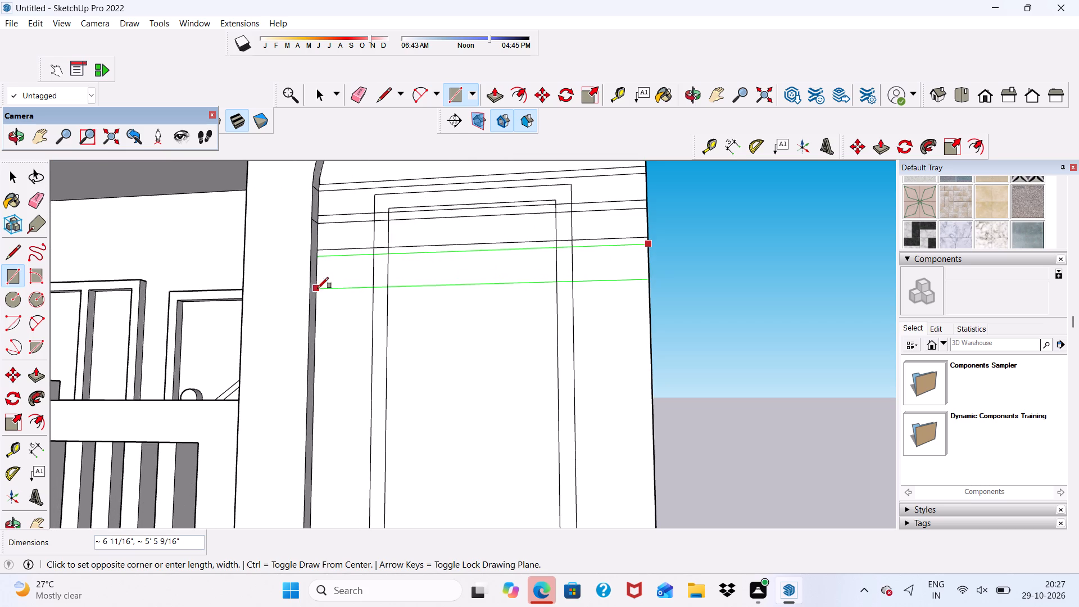
pyautogui.click(318, 281)
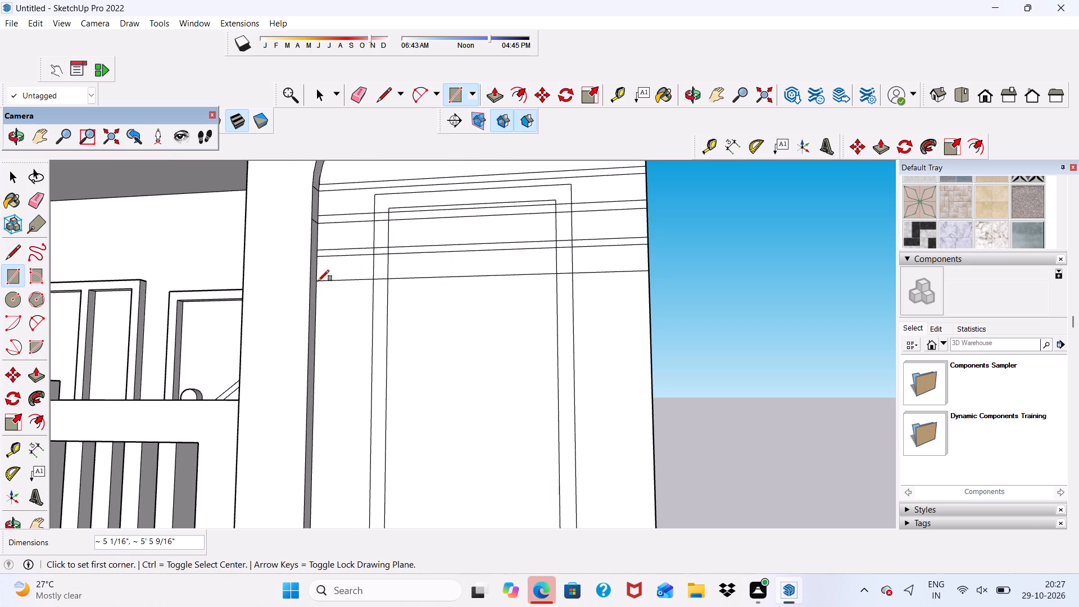
# Draw a seventh band about 5'5 9/16" wide across the middle rounded panel, leaving a thin gap below the sixth band.
pyautogui.moveTo(441, 291); pyautogui.dragTo(442, 291, button='middle')
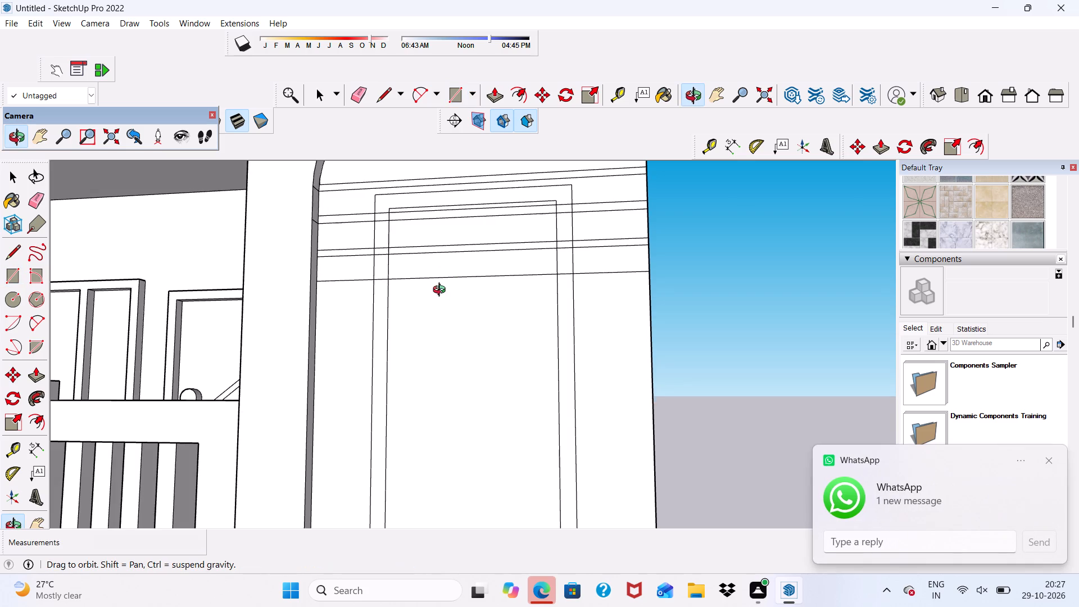
pyautogui.moveTo(442, 291); pyautogui.dragTo(448, 311, button='middle')
pyautogui.scroll(-4, 451, 254)
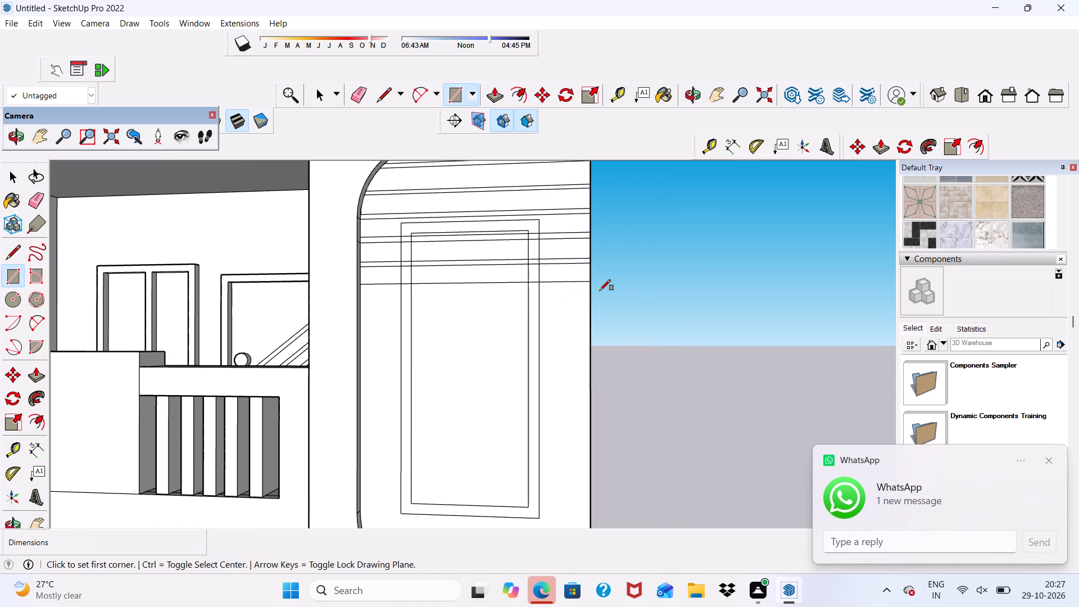
pyautogui.scroll(5, 600, 291)
pyautogui.scroll(-6, 600, 291)
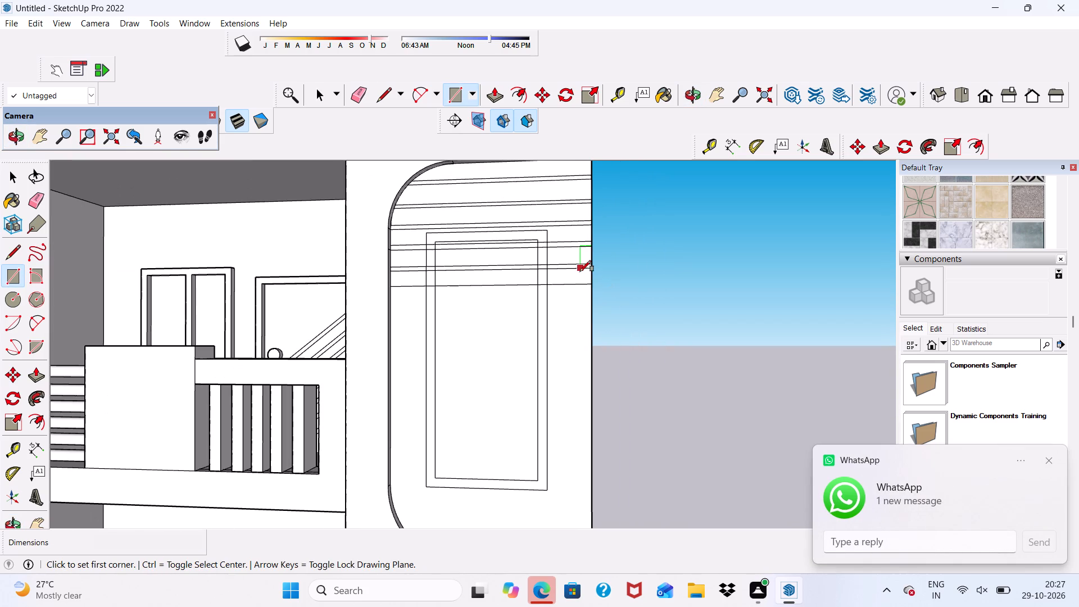
pyautogui.scroll(4, 586, 294)
pyautogui.click(592, 288)
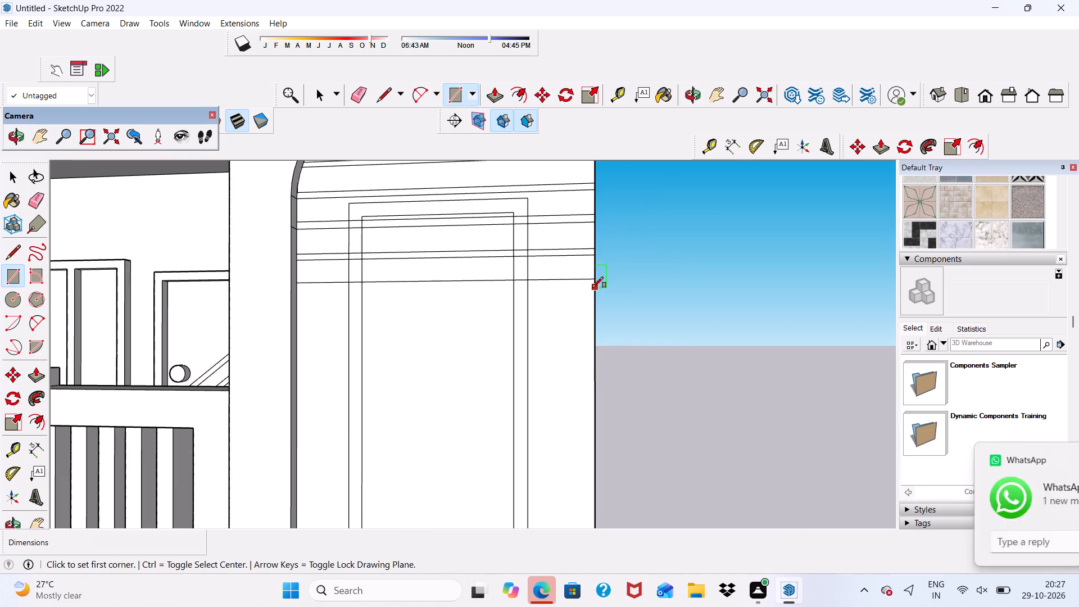
pyautogui.click(299, 316)
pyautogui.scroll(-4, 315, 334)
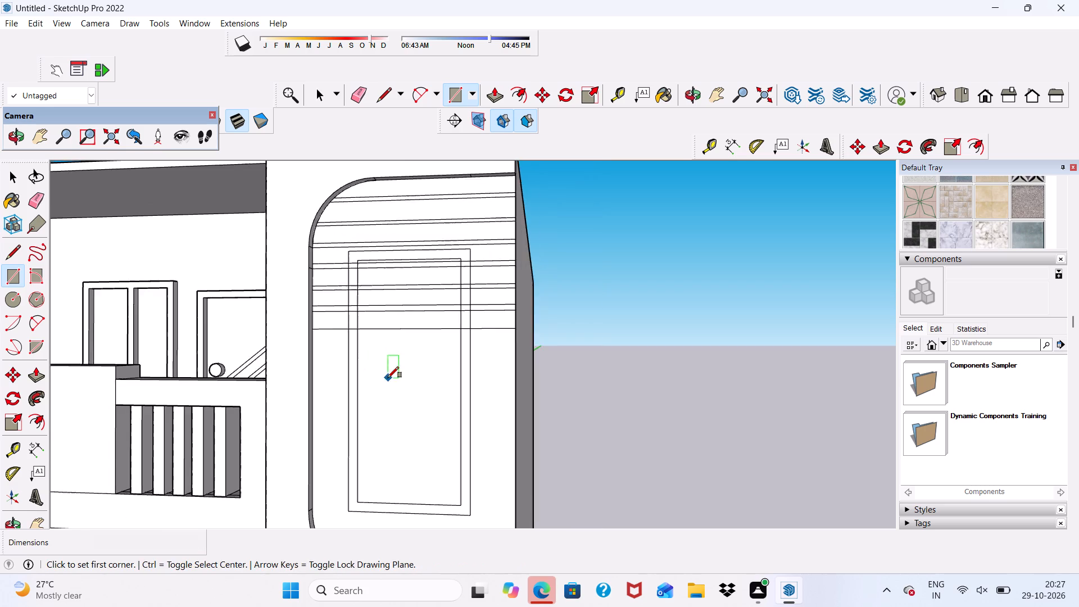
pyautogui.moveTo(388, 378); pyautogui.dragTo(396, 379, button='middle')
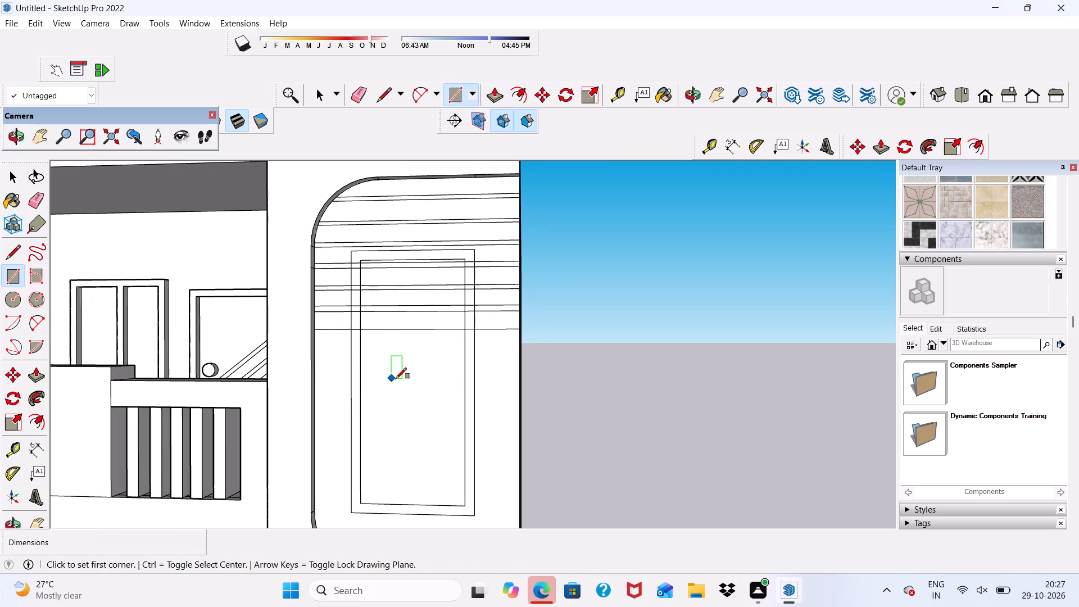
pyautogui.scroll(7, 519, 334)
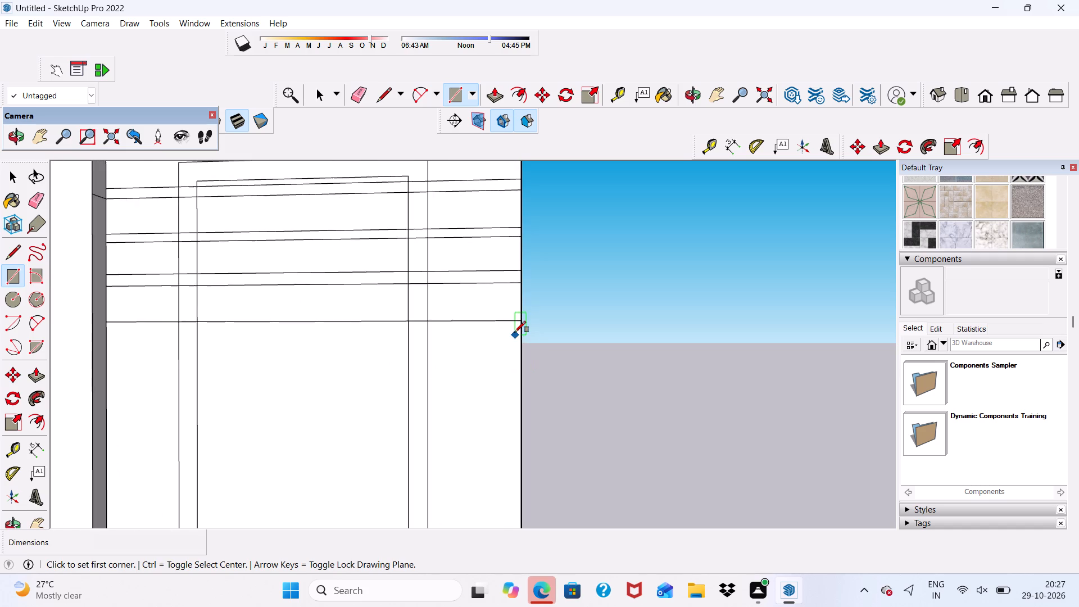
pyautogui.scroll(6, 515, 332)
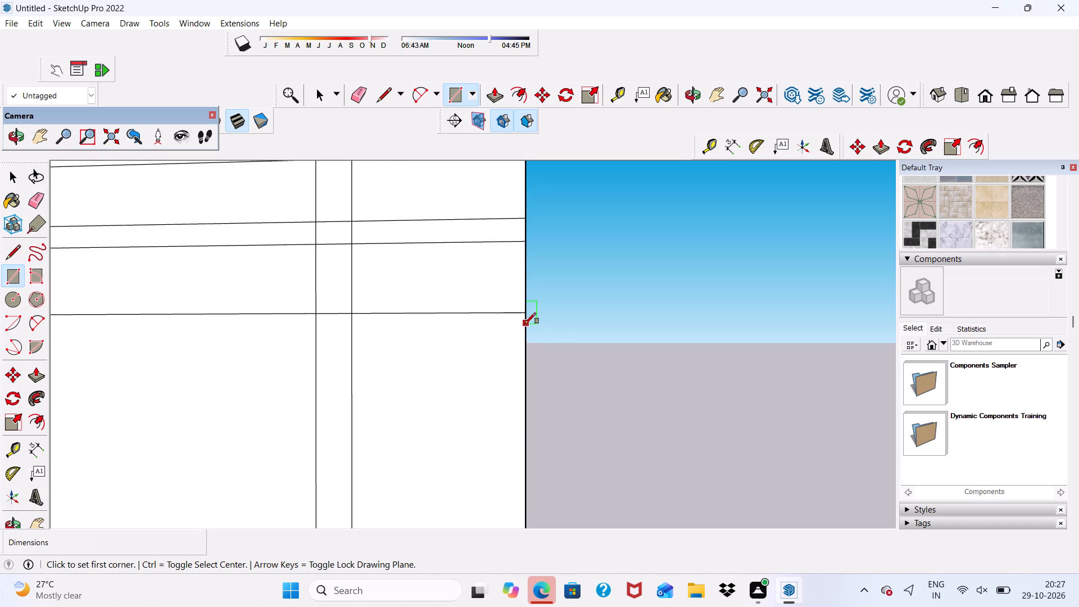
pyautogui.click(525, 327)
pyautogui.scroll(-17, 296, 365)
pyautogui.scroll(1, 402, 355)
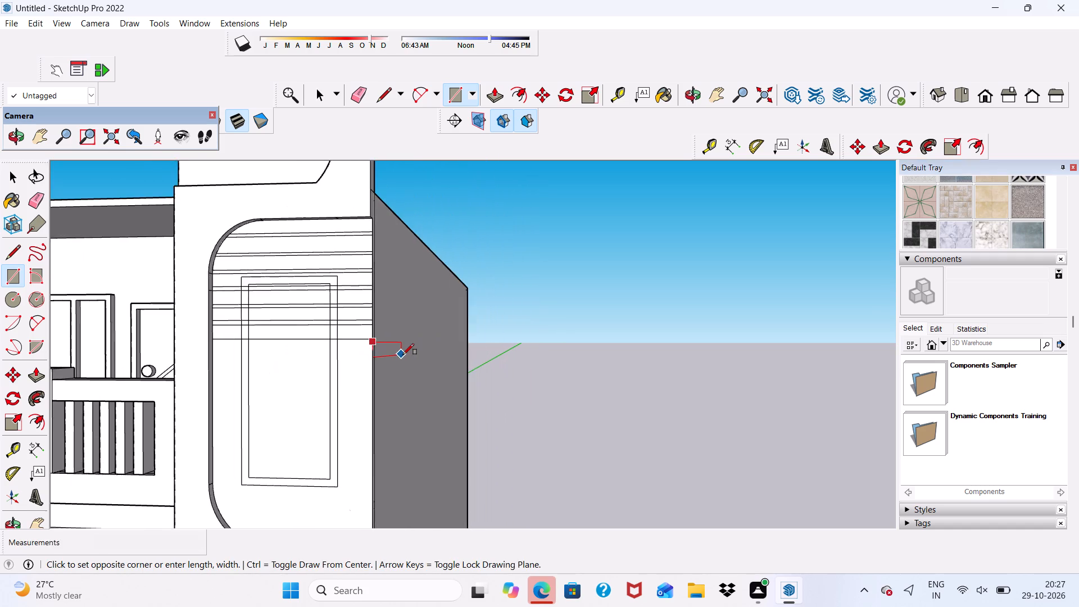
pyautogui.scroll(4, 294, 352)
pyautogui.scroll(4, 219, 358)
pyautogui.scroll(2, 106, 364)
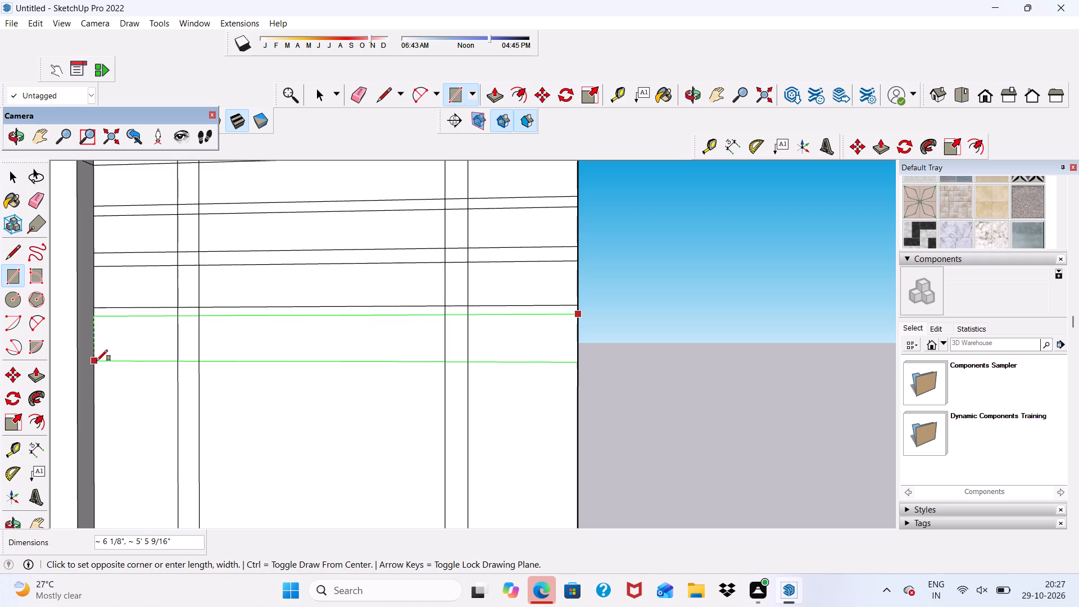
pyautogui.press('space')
# Draw an eighth band about 5'5 9/16" wide across the middle rounded panel, leaving a thin gap below the seventh band.
pyautogui.click(462, 98)
pyautogui.scroll(-5, 480, 188)
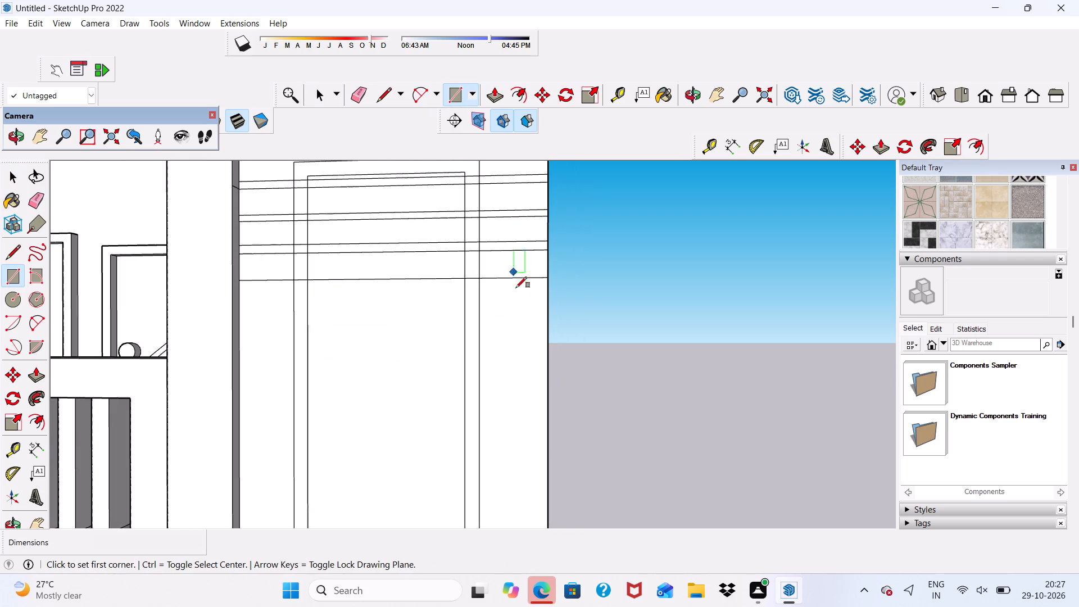
pyautogui.moveTo(515, 316); pyautogui.dragTo(512, 265, button='middle')
pyautogui.scroll(5, 554, 253)
pyautogui.scroll(-2, 515, 230)
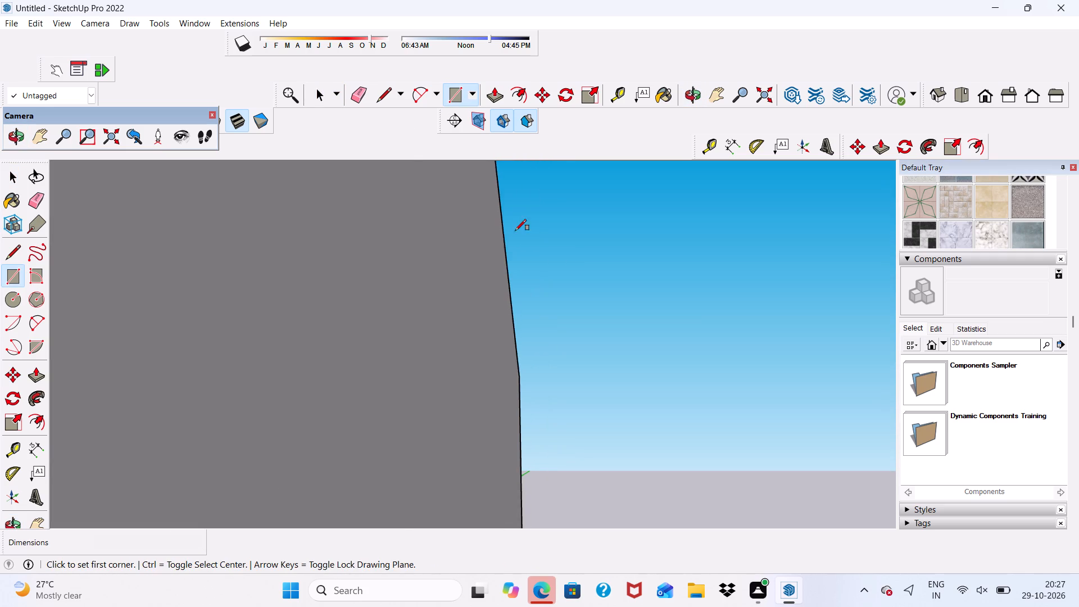
pyautogui.scroll(-2, 515, 230)
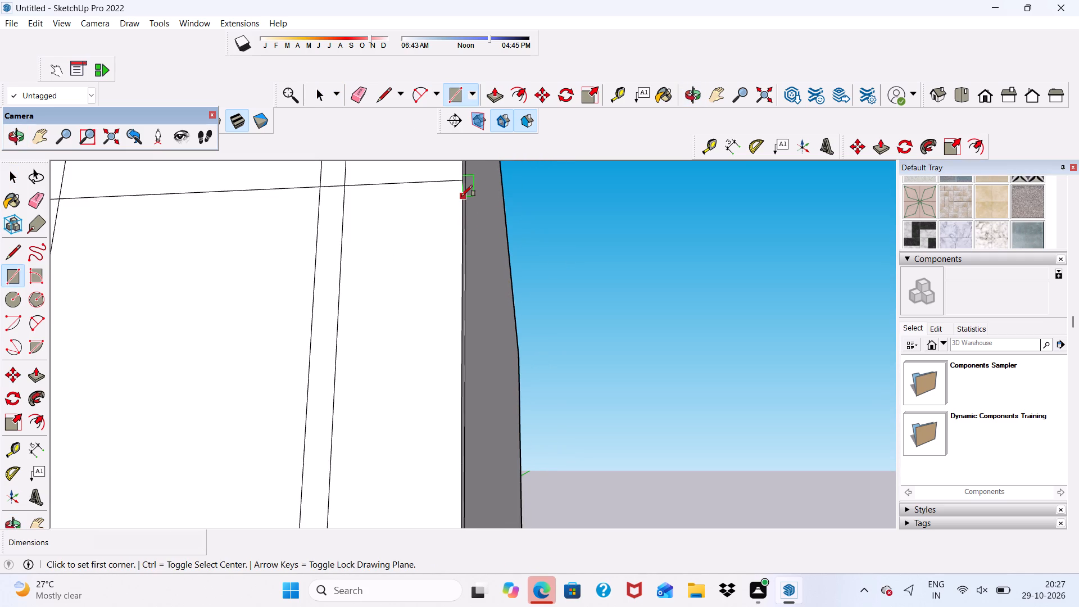
pyautogui.click(461, 193)
pyautogui.scroll(-10, 454, 234)
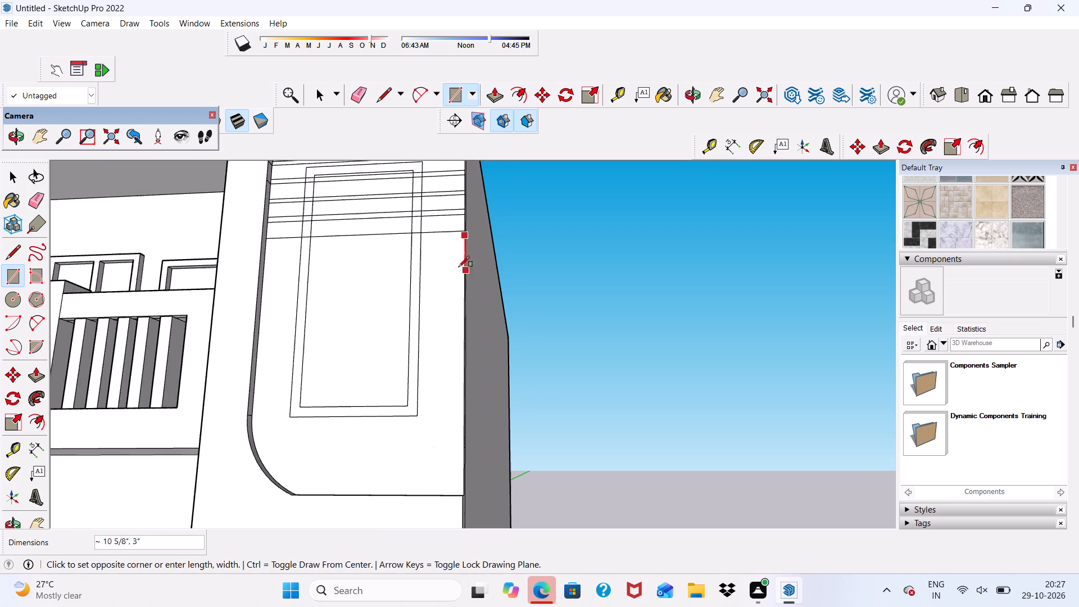
pyautogui.scroll(3, 341, 264)
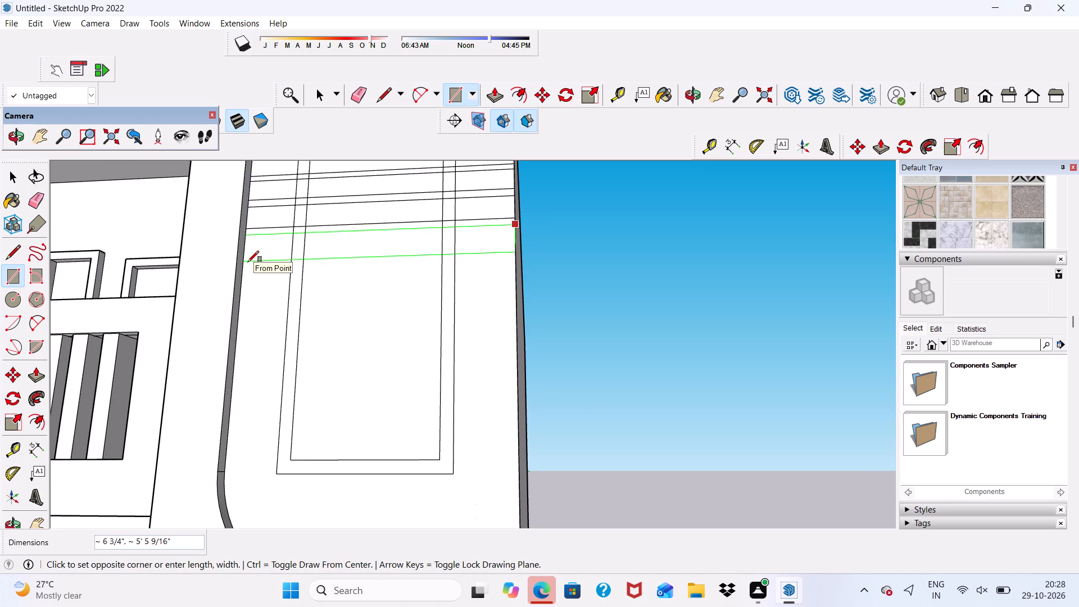
pyautogui.scroll(2, 248, 262)
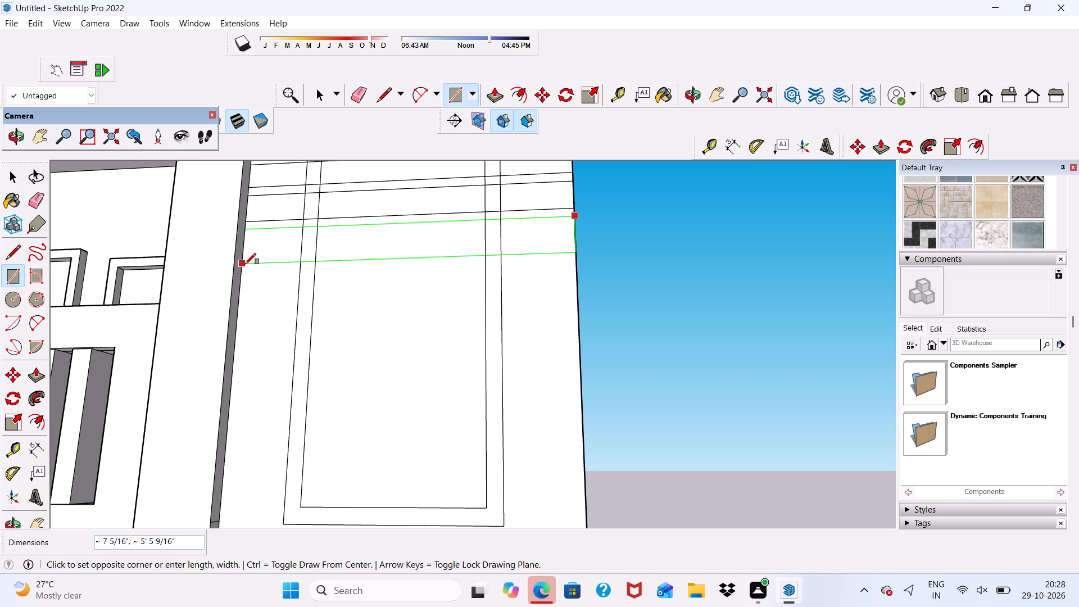
pyautogui.click(244, 261)
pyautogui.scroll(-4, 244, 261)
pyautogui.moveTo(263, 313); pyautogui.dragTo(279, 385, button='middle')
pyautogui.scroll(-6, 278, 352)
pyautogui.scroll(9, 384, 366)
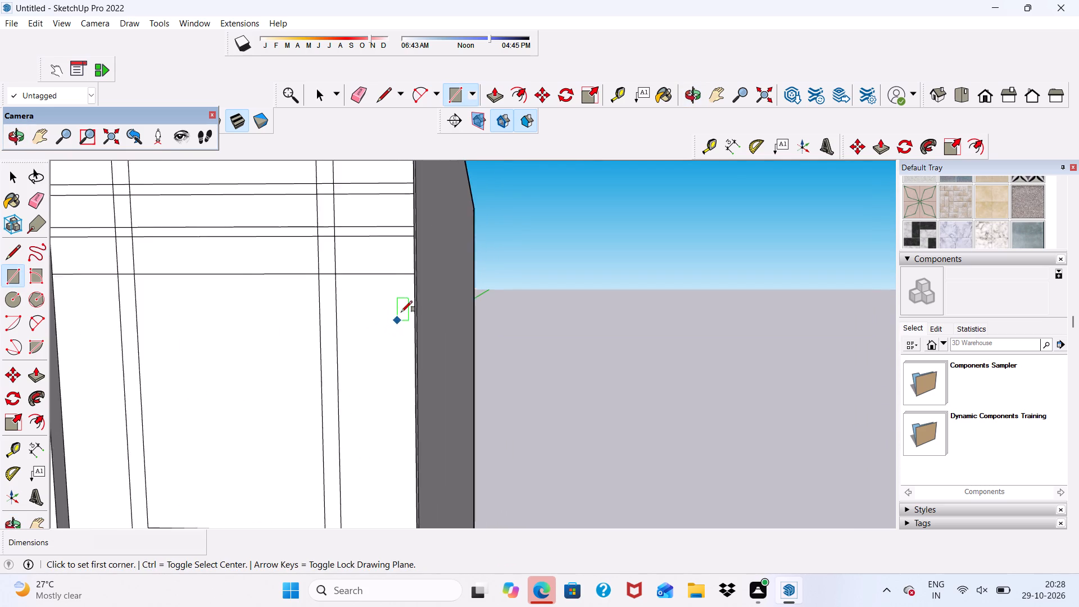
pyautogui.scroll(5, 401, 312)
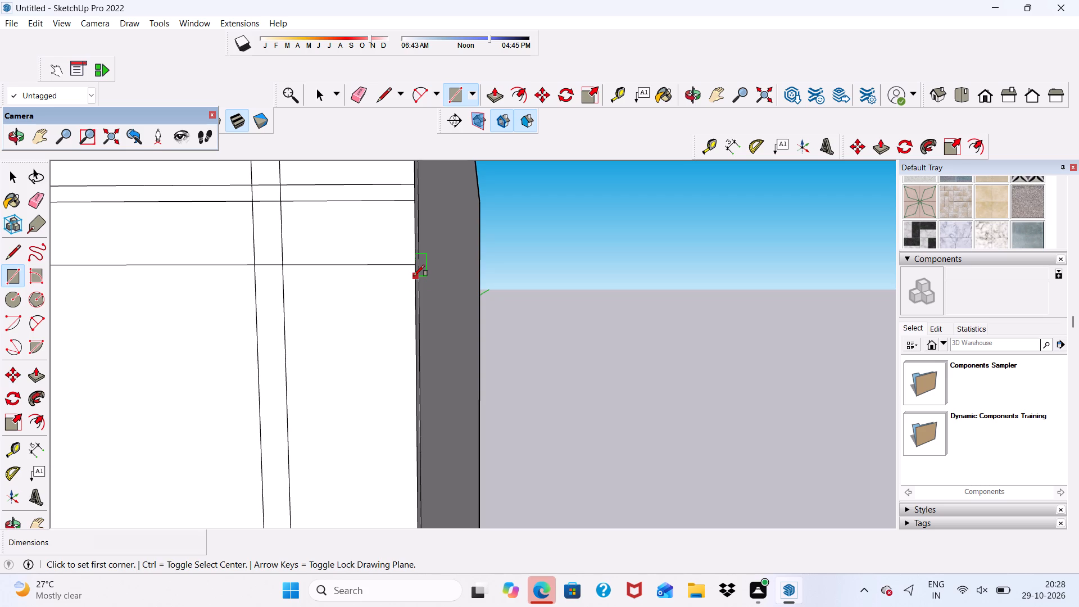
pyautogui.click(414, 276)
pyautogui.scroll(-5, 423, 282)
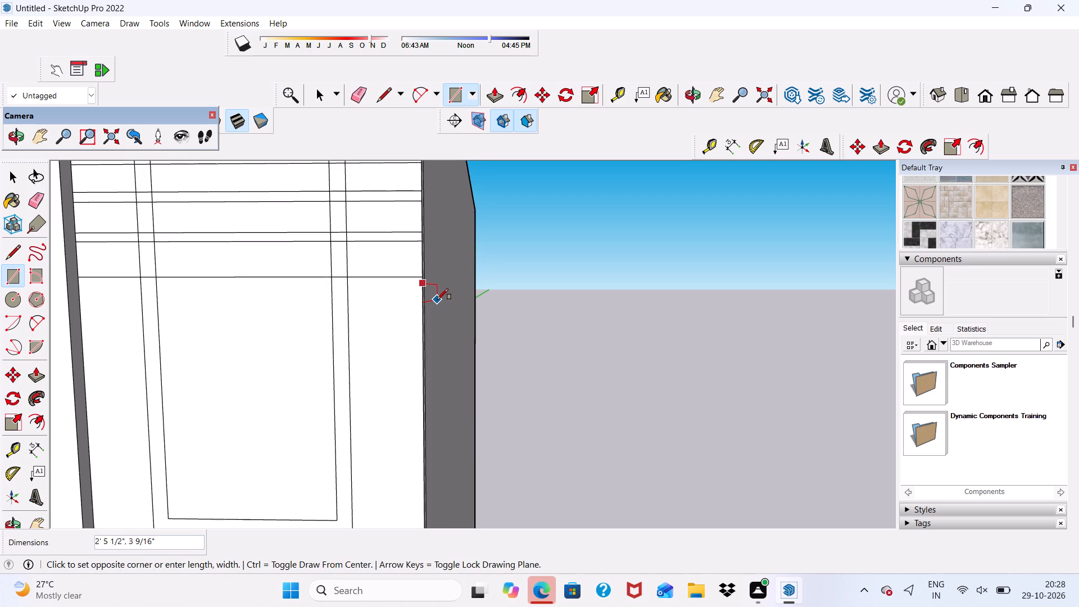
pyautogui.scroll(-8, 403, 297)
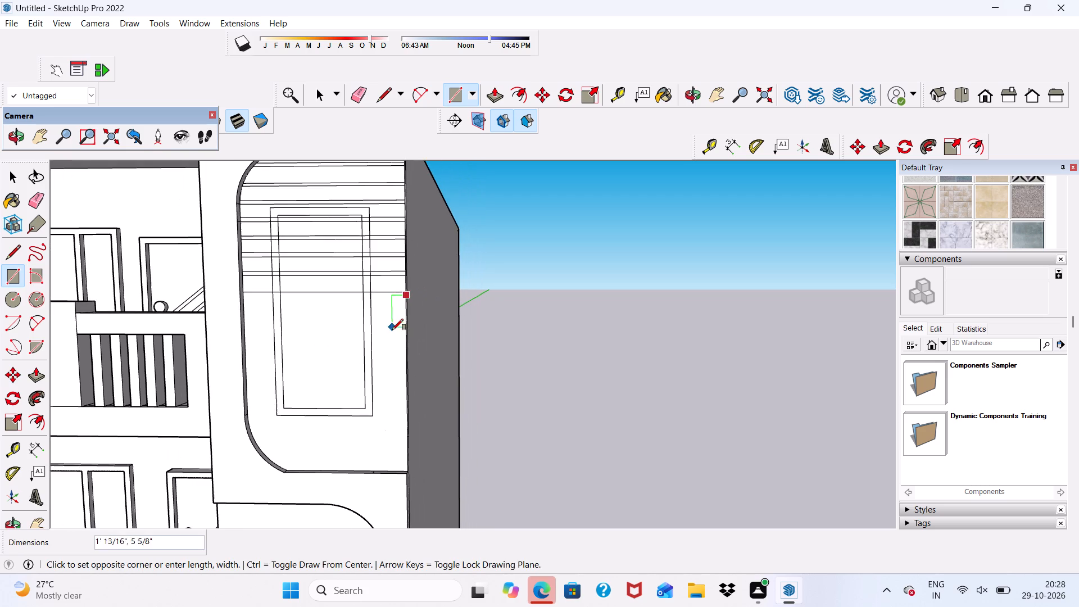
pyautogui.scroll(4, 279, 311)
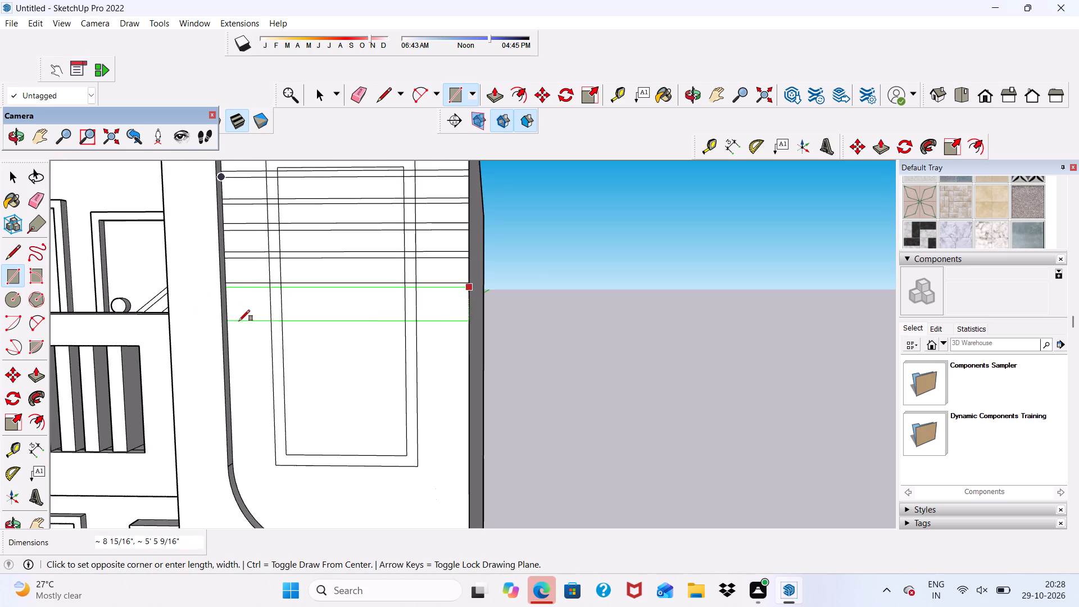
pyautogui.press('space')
# Draw a ninth band about 5'5 9/16" wide across the middle rounded panel, leaving a thin gap below the eighth band.
pyautogui.scroll(1, 257, 304)
pyautogui.scroll(-5, 272, 286)
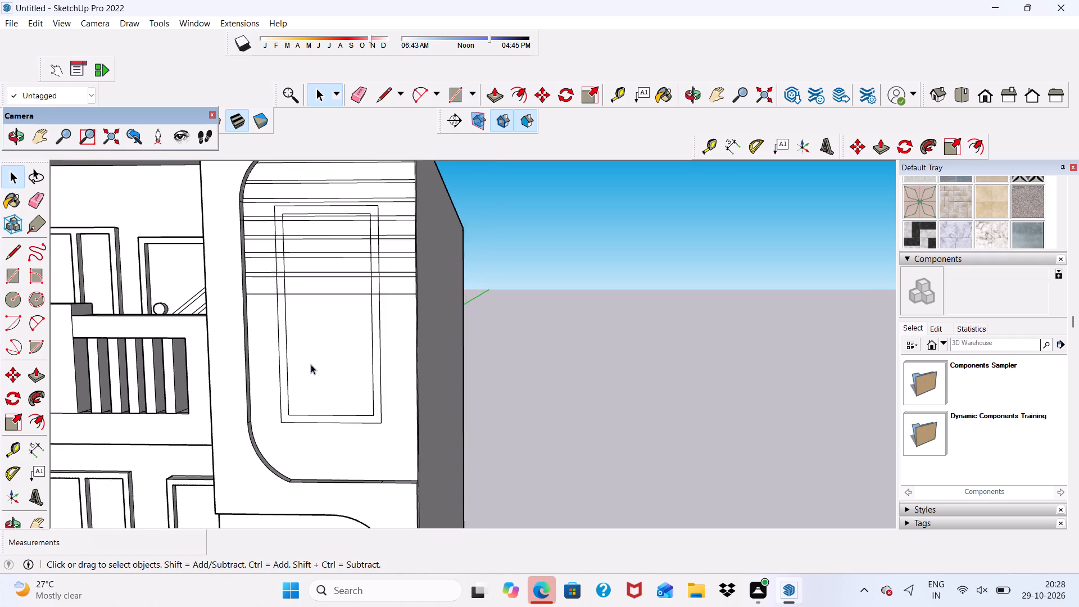
pyautogui.moveTo(311, 364); pyautogui.dragTo(312, 301, button='middle')
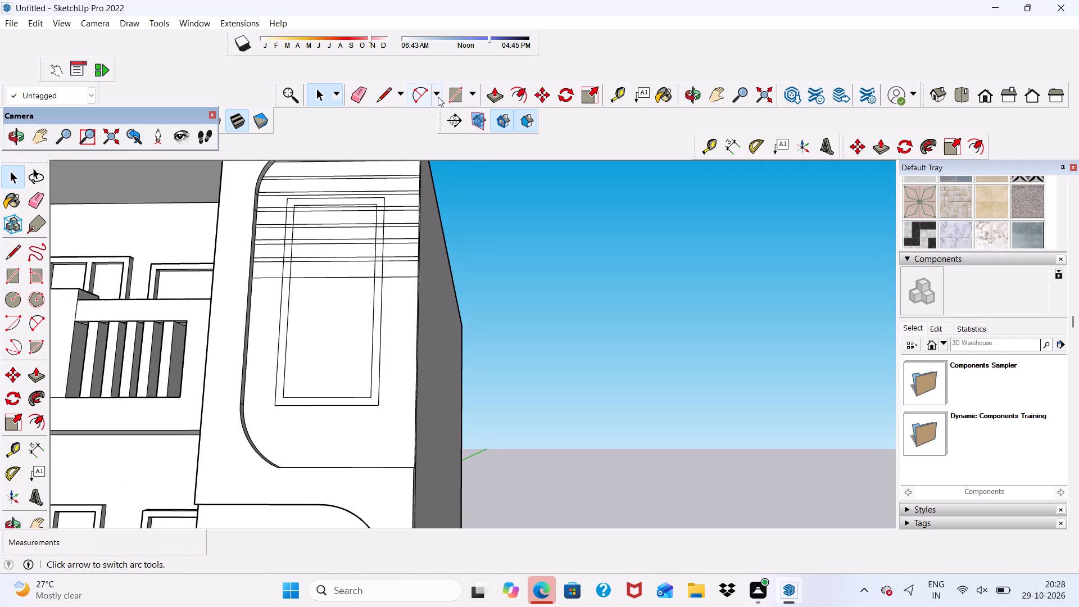
pyautogui.click(455, 99)
pyautogui.scroll(4, 397, 268)
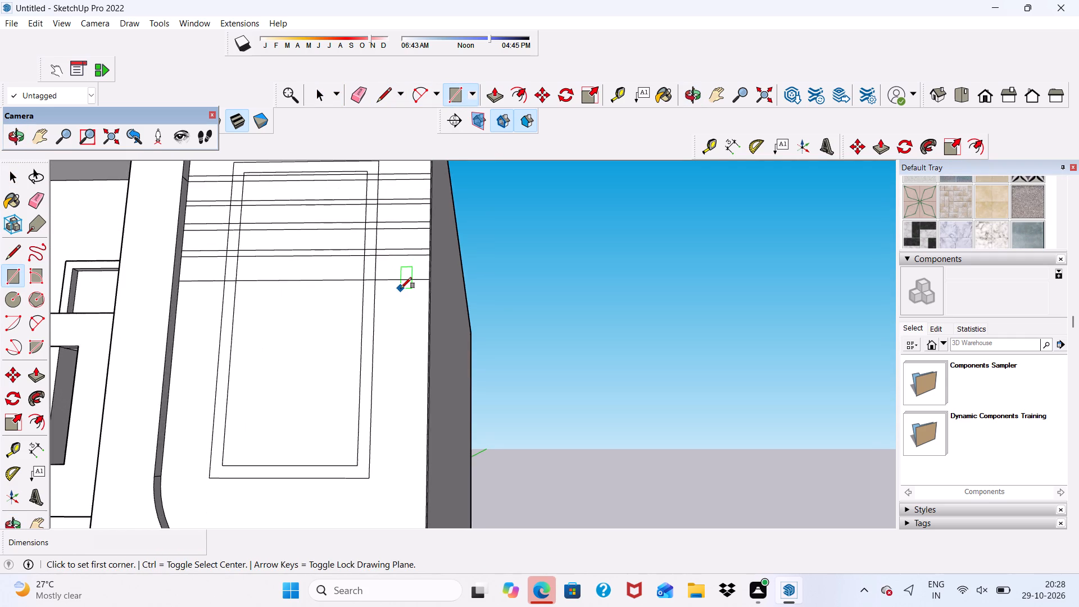
pyautogui.scroll(7, 425, 300)
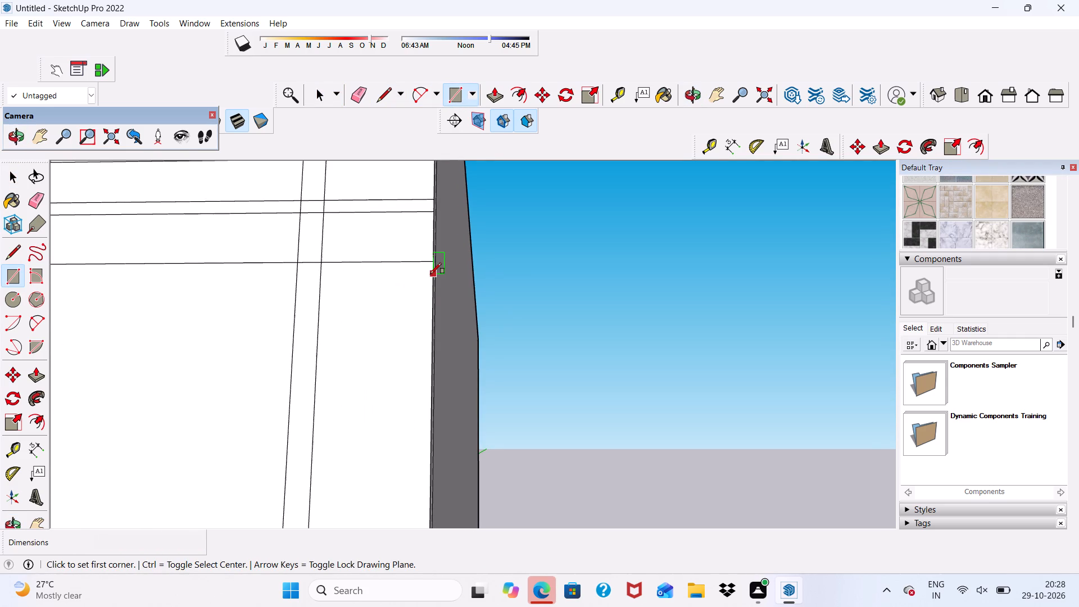
pyautogui.click(430, 274)
pyautogui.scroll(-10, 433, 272)
pyautogui.scroll(4, 365, 281)
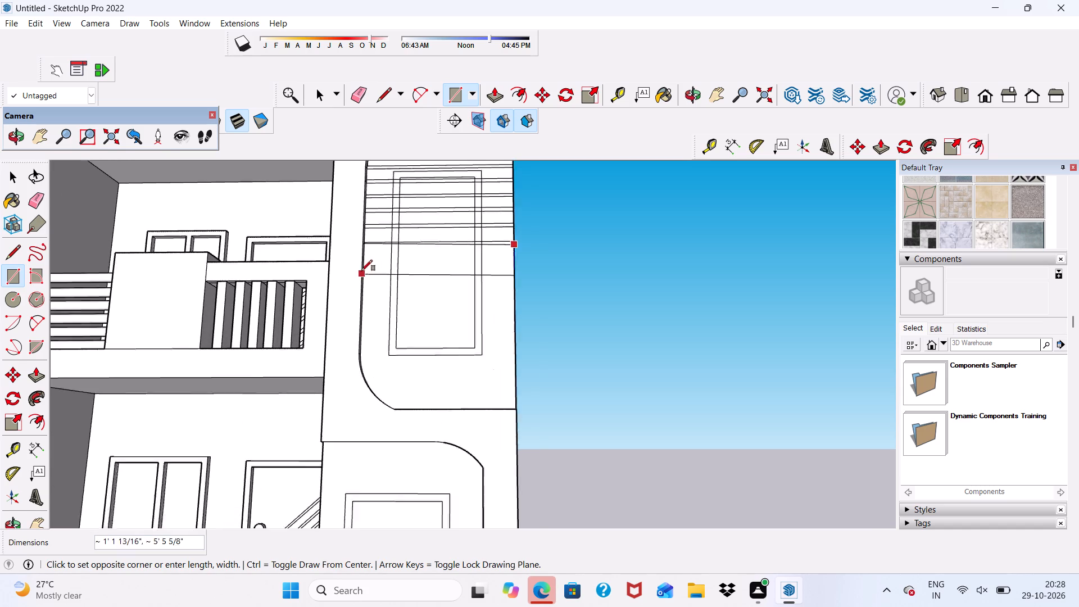
pyautogui.scroll(8, 374, 265)
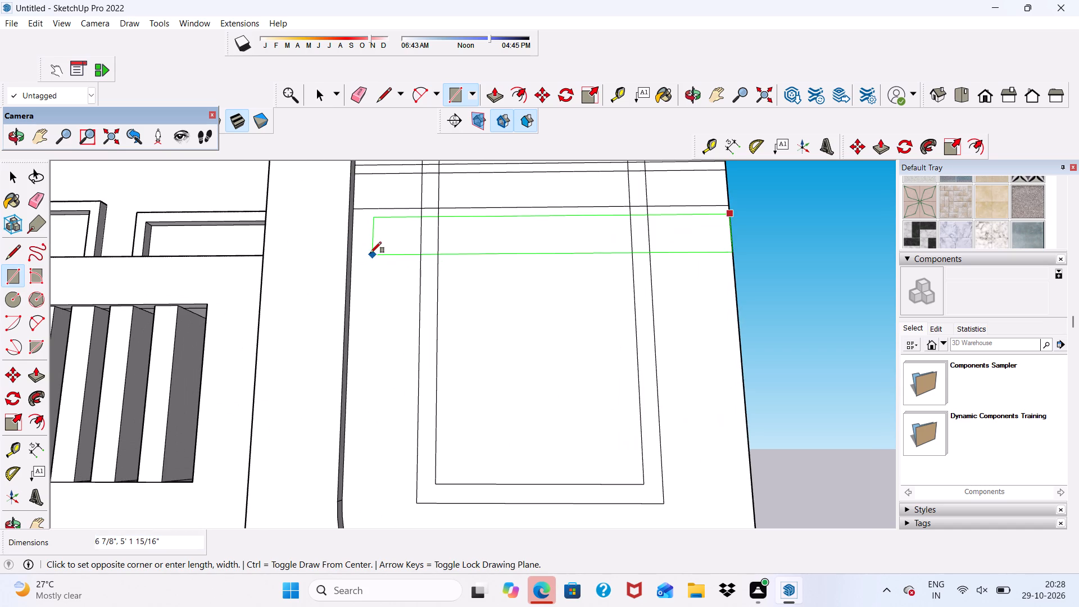
pyautogui.scroll(5, 352, 249)
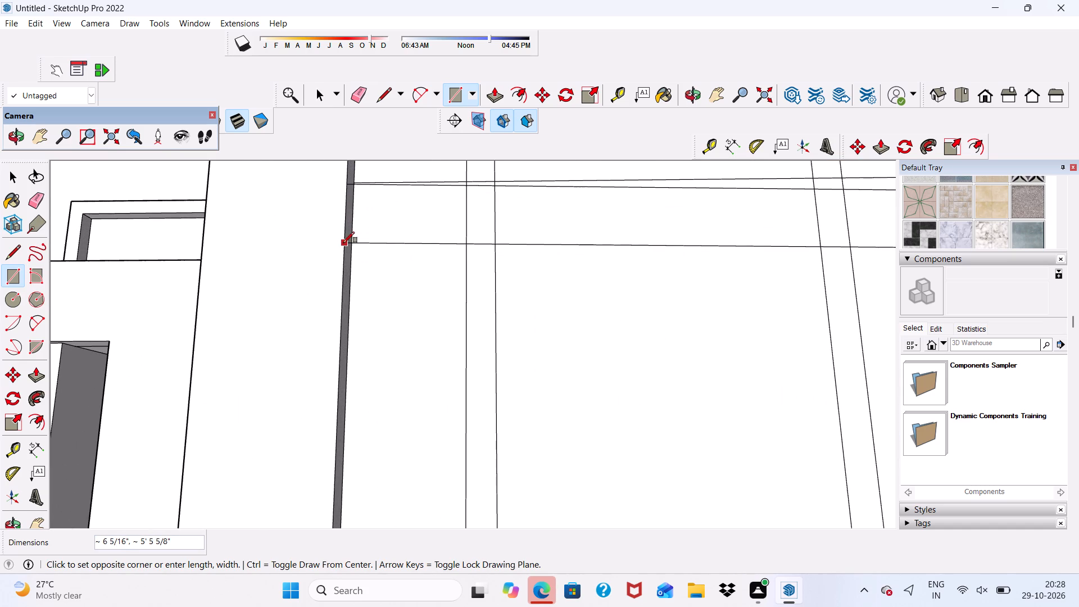
pyautogui.scroll(5, 346, 242)
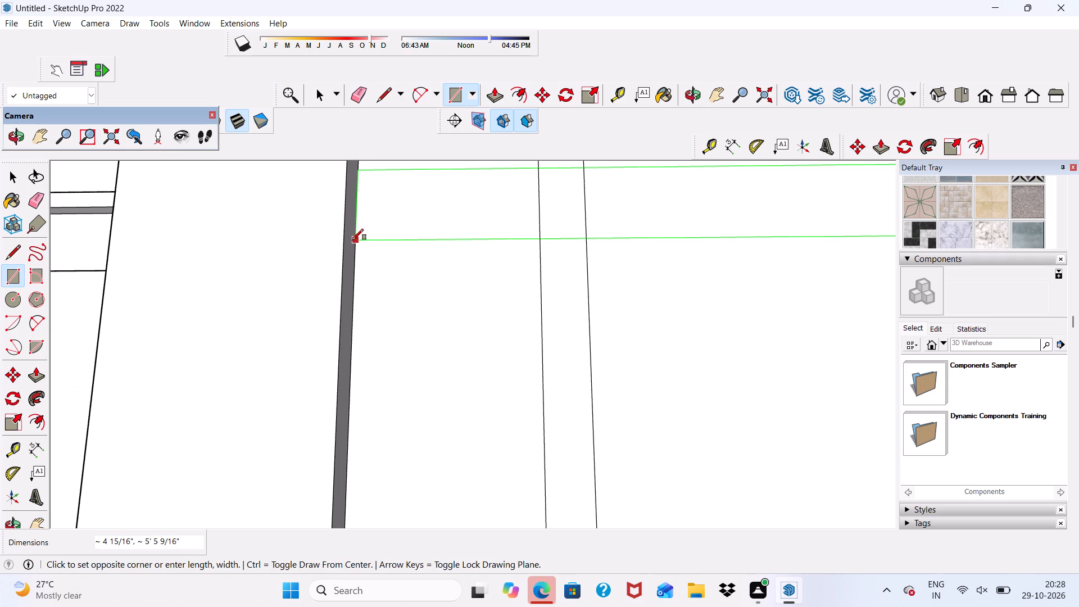
pyautogui.click(352, 235)
pyautogui.scroll(-2, 327, 260)
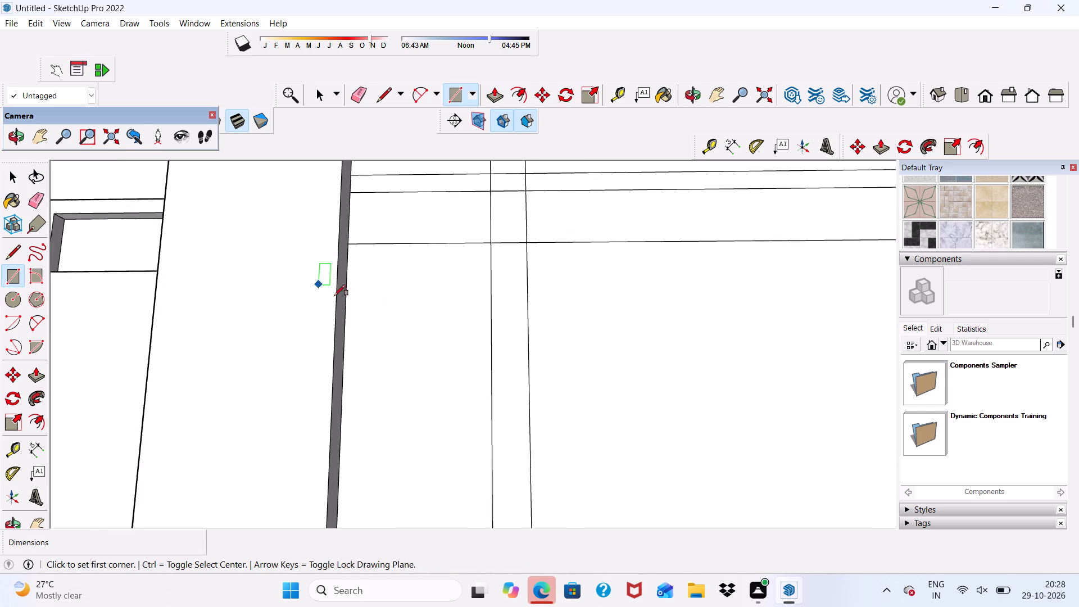
pyautogui.scroll(-11, 334, 296)
pyautogui.moveTo(470, 357); pyautogui.dragTo(469, 402, button='middle')
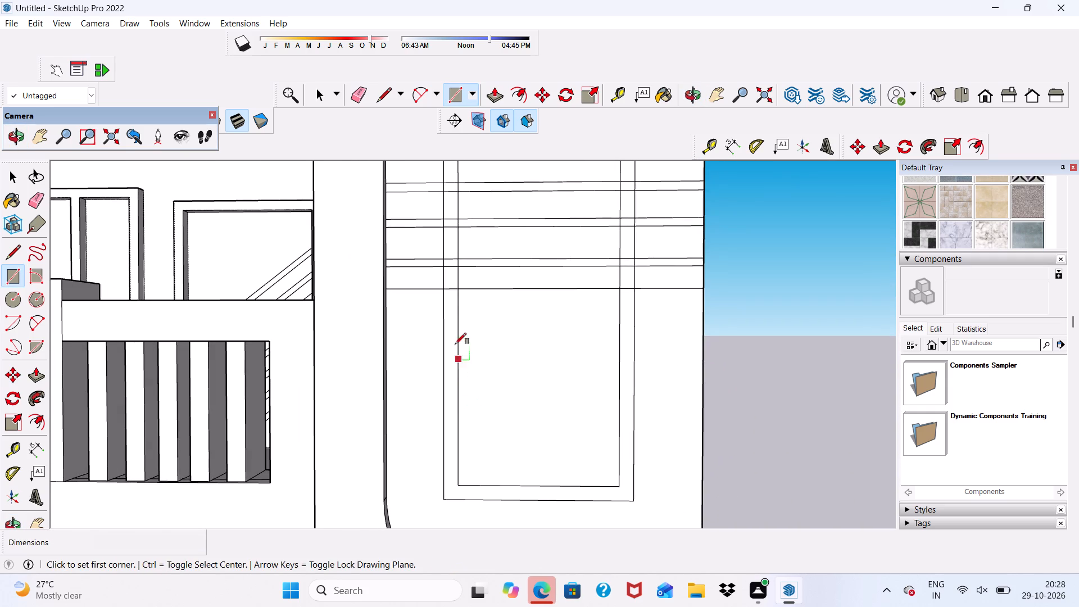
# Check the ninth band's face inside the inner window outline by selecting it with its edges, and clear the selection.
pyautogui.press('space')
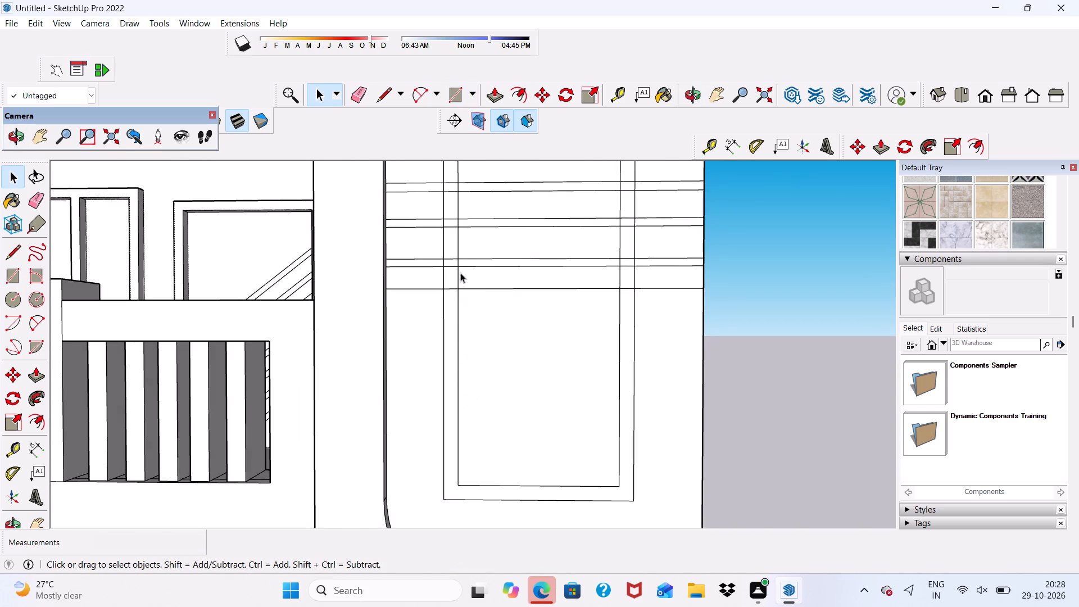
pyautogui.doubleClick(468, 277)
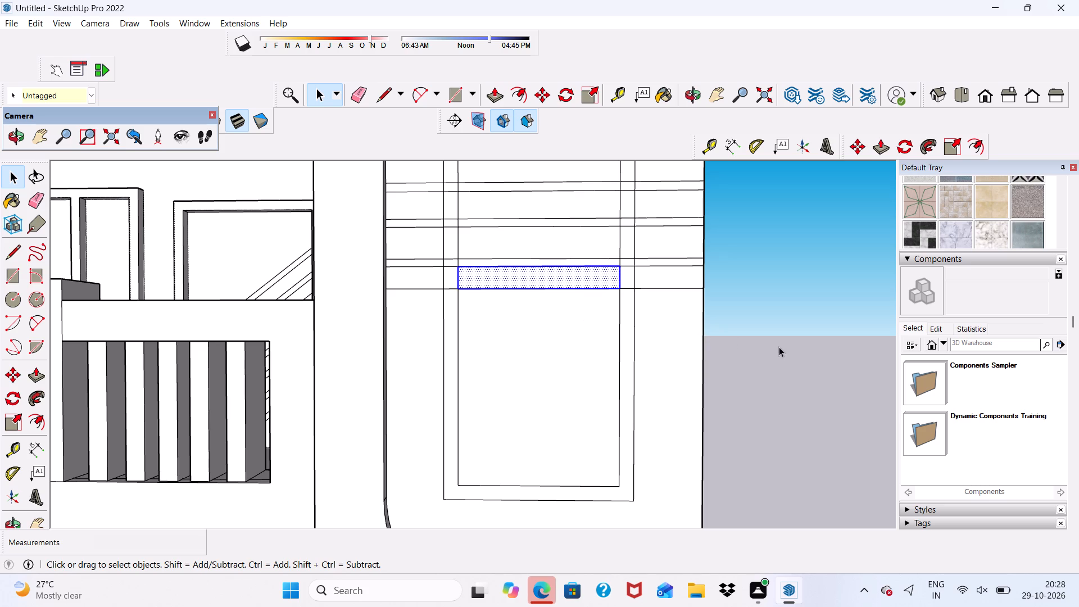
pyautogui.click(779, 347)
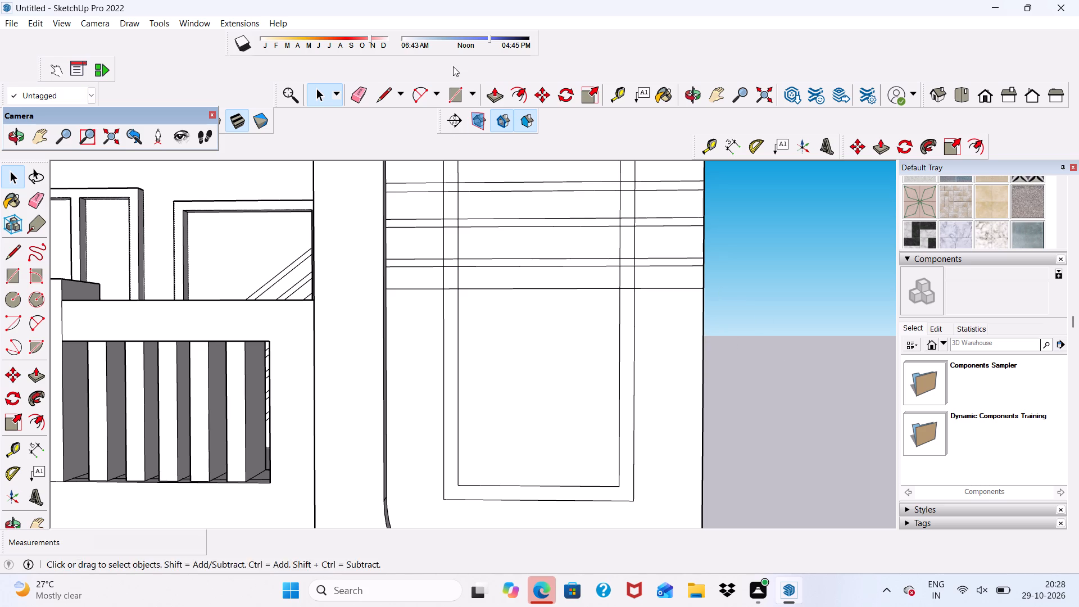
# Draw a tenth band about 5'5 9/16" by 5 3/4" across the middle rounded panel, leaving a thin gap below the ninth band.
pyautogui.click(455, 105)
pyautogui.moveTo(514, 466); pyautogui.dragTo(513, 455, button='middle')
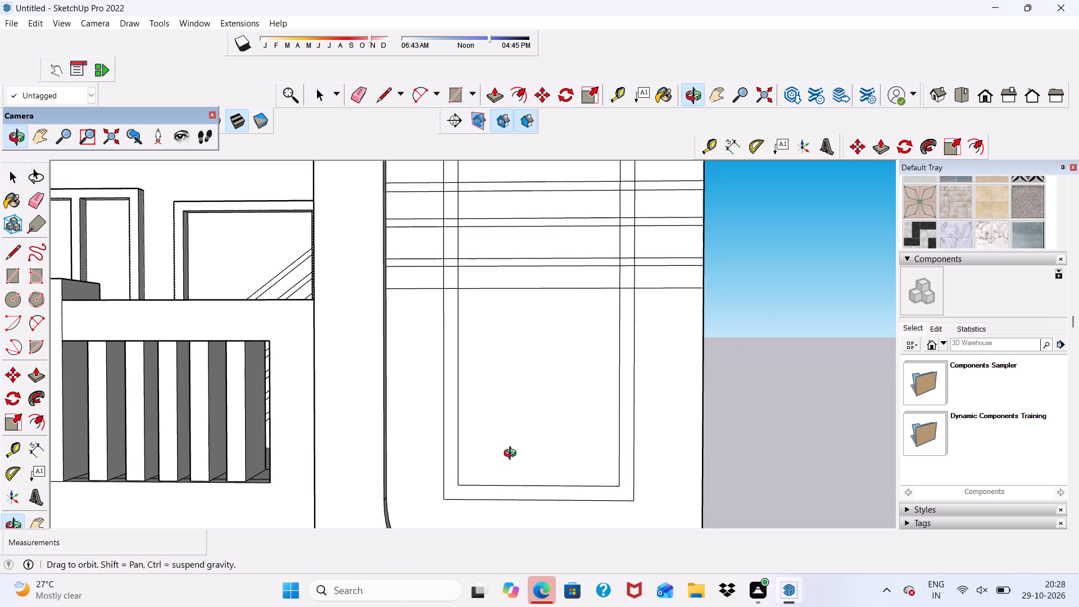
pyautogui.moveTo(513, 455); pyautogui.dragTo(505, 466, button='middle')
pyautogui.scroll(3, 701, 302)
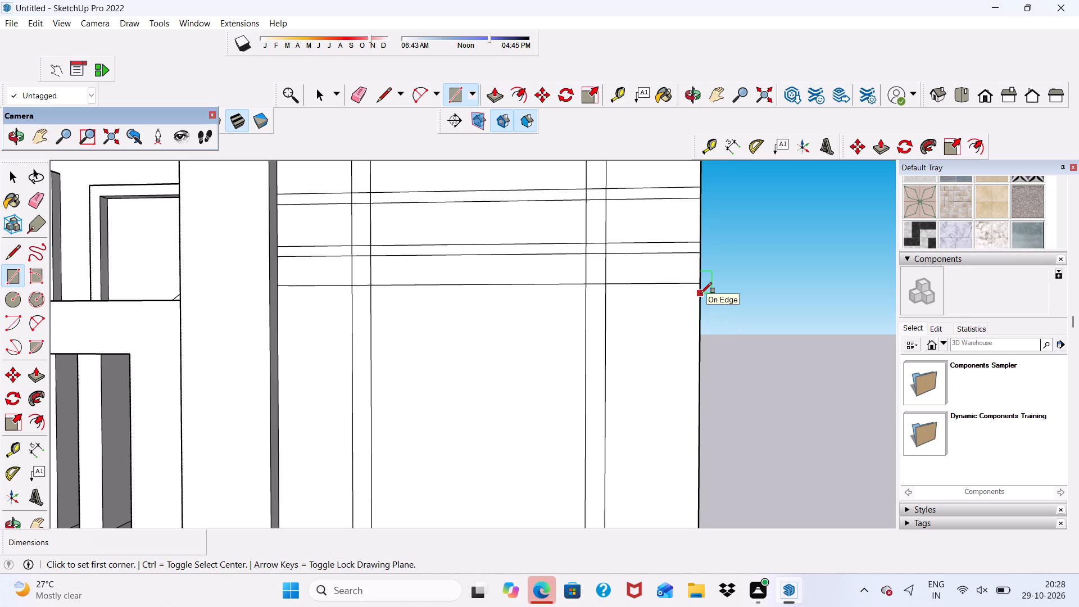
pyautogui.scroll(2, 701, 293)
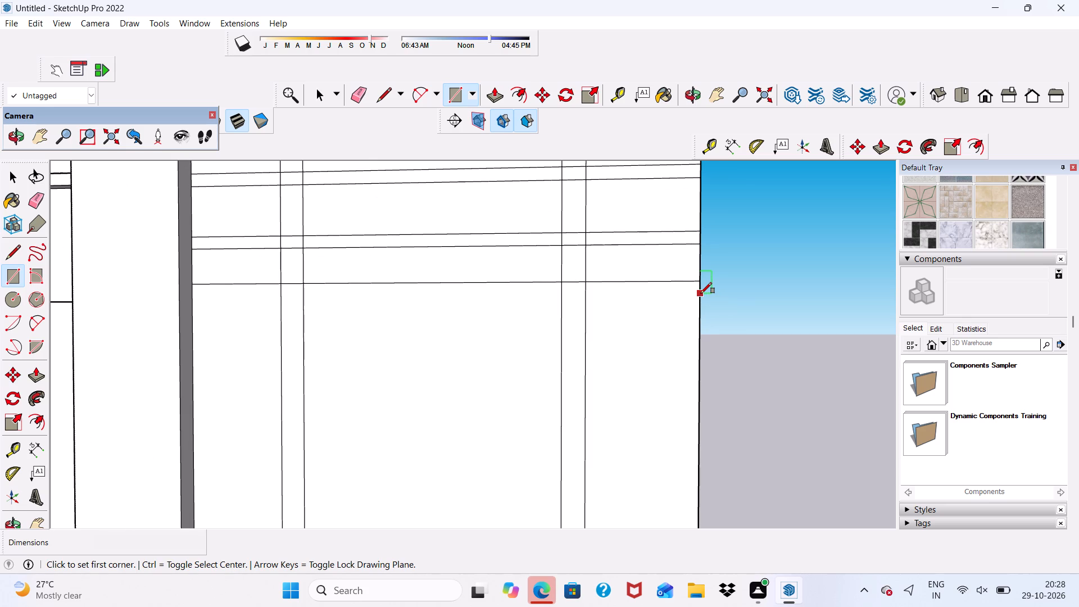
pyautogui.click(701, 293)
pyautogui.scroll(-6, 418, 352)
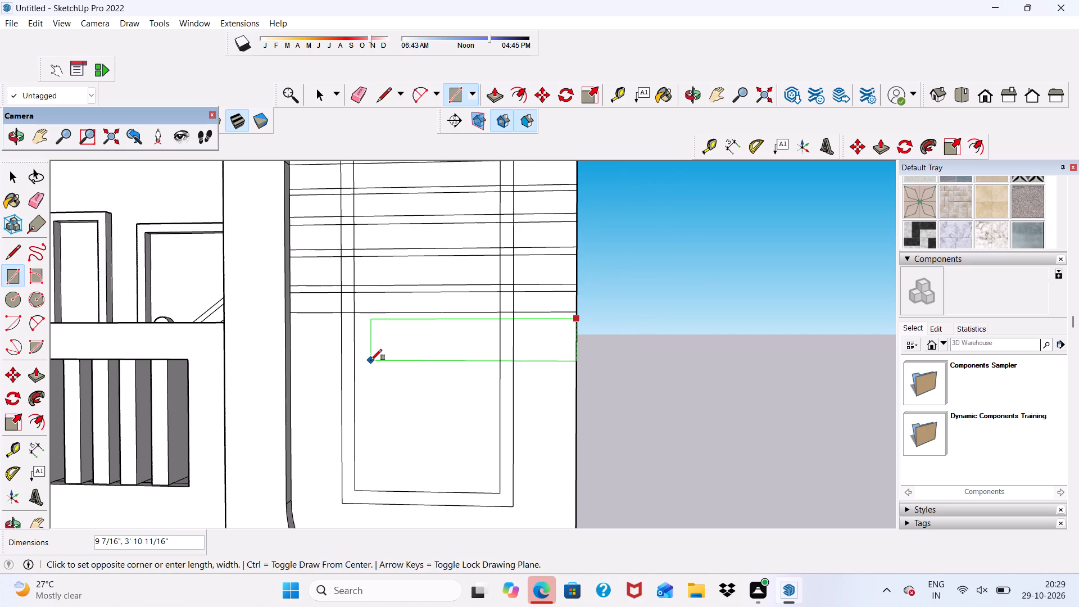
pyautogui.scroll(1, 371, 360)
pyautogui.scroll(3, 293, 354)
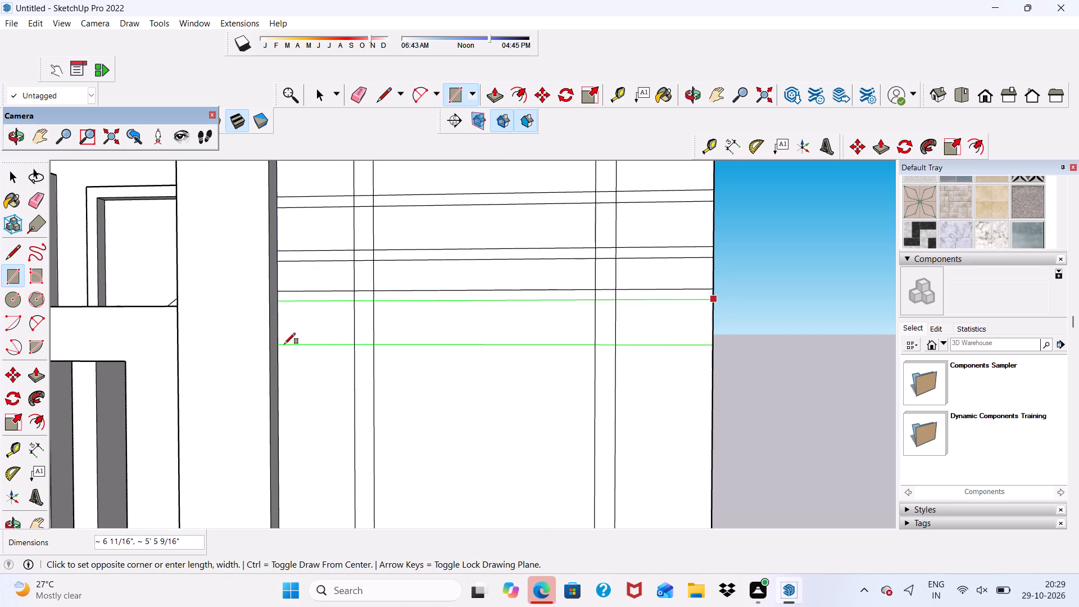
pyautogui.click(284, 338)
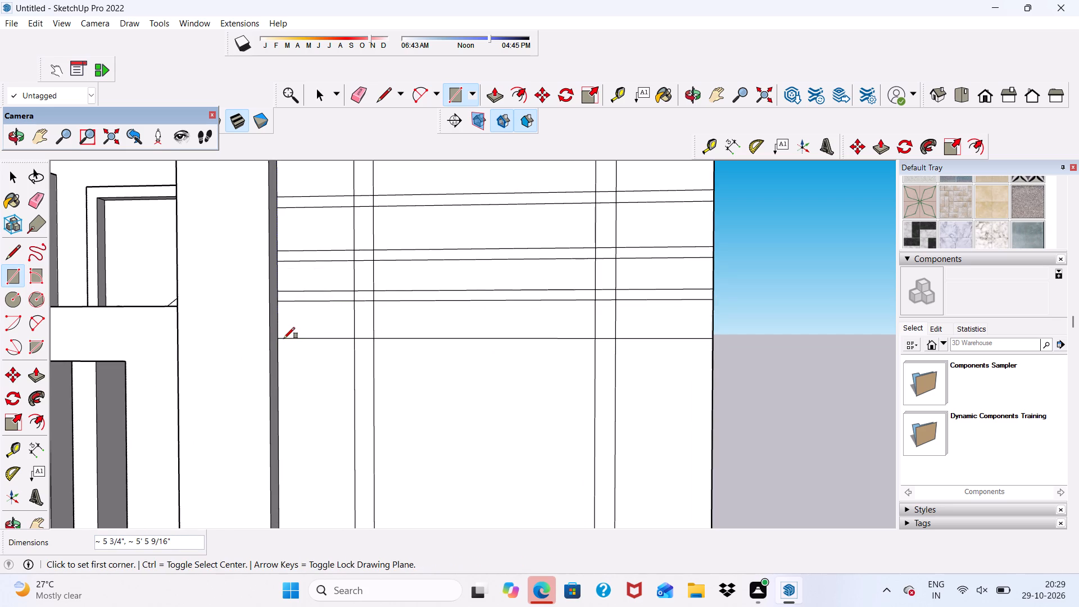
# Draw an eleventh band about 5'5 9/16" by 5 11/16" across the middle rounded panel, leaving a thin gap below the tenth band.
pyautogui.scroll(-5, 284, 338)
pyautogui.moveTo(505, 395); pyautogui.dragTo(437, 424, button='middle')
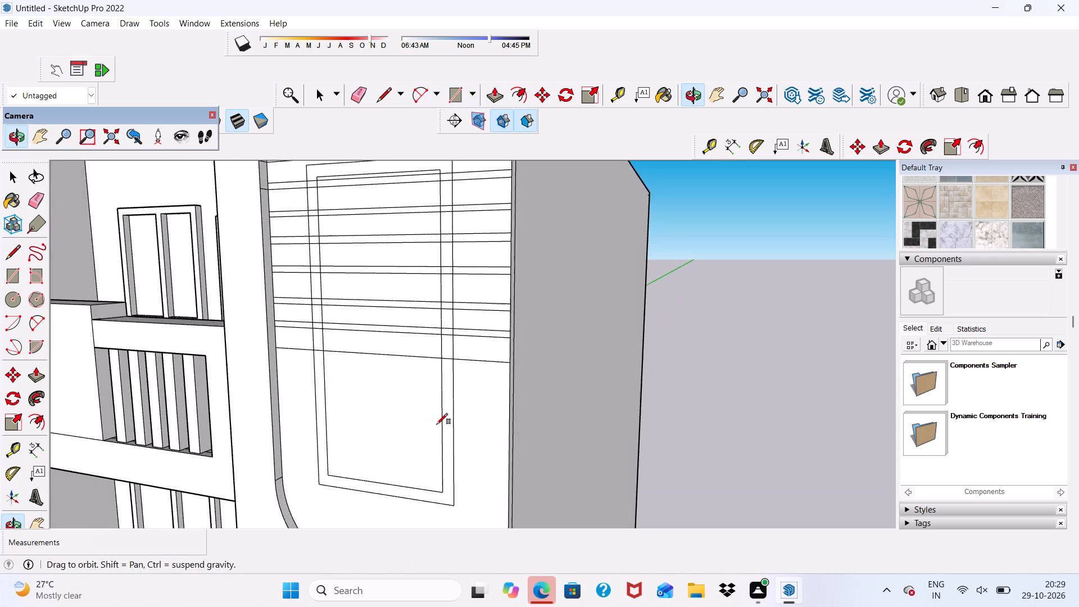
pyautogui.scroll(-5, 436, 423)
pyautogui.moveTo(398, 433); pyautogui.dragTo(511, 404, button='middle')
pyautogui.scroll(2, 559, 402)
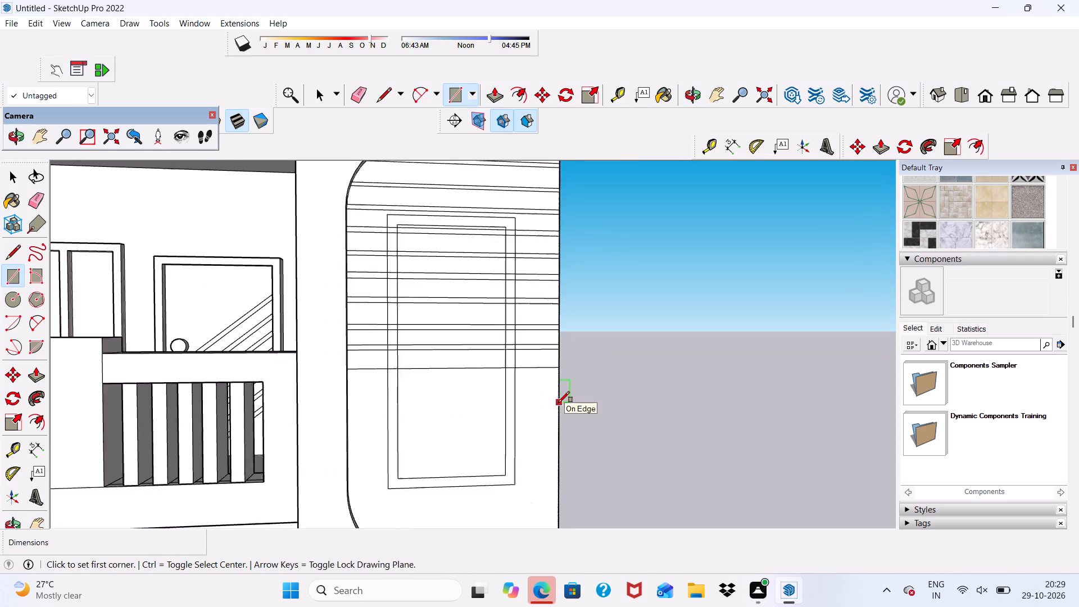
pyautogui.scroll(7, 559, 402)
pyautogui.scroll(-5, 555, 361)
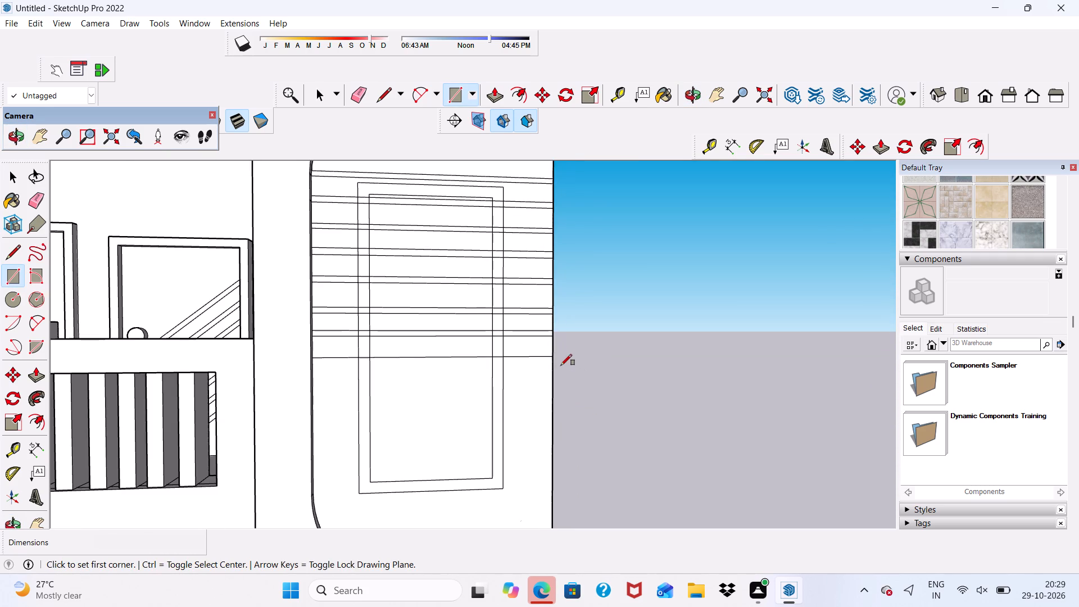
pyautogui.scroll(4, 549, 369)
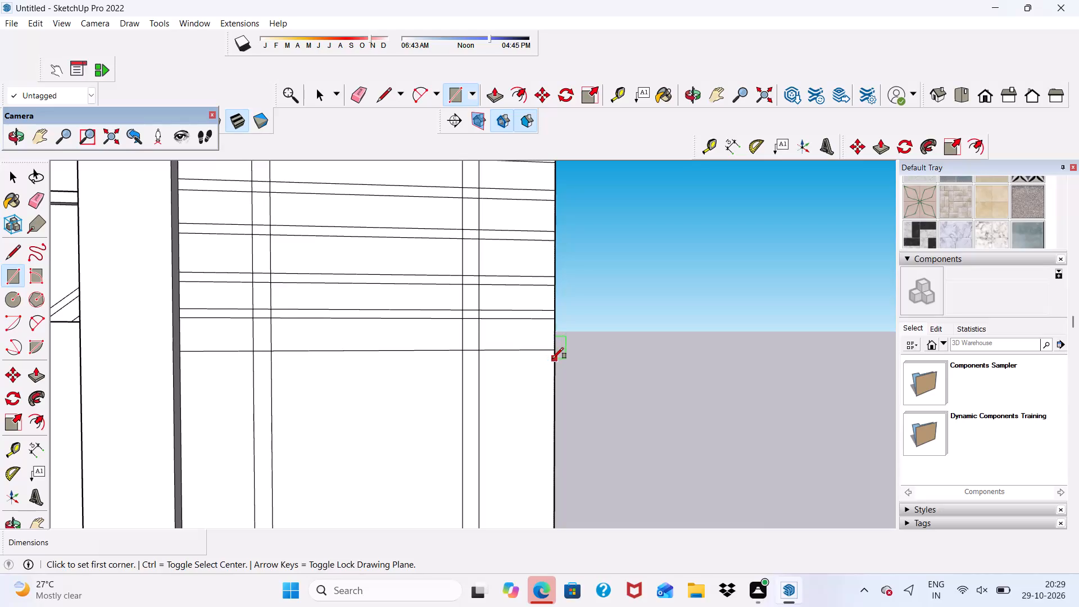
pyautogui.scroll(4, 552, 359)
pyautogui.click(552, 359)
pyautogui.scroll(-4, 434, 393)
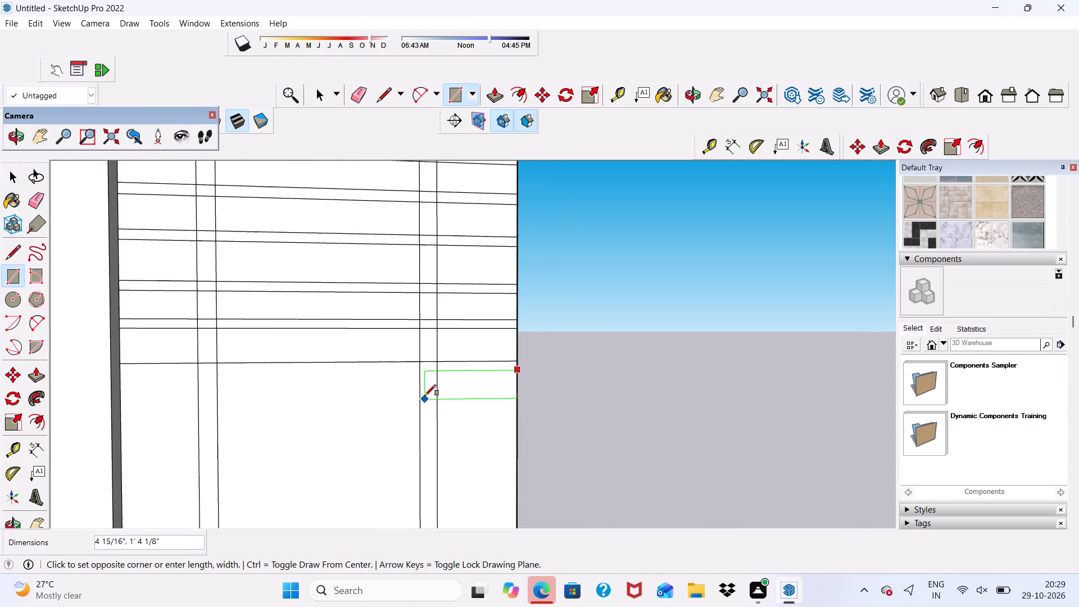
pyautogui.scroll(-4, 425, 396)
pyautogui.scroll(2, 241, 423)
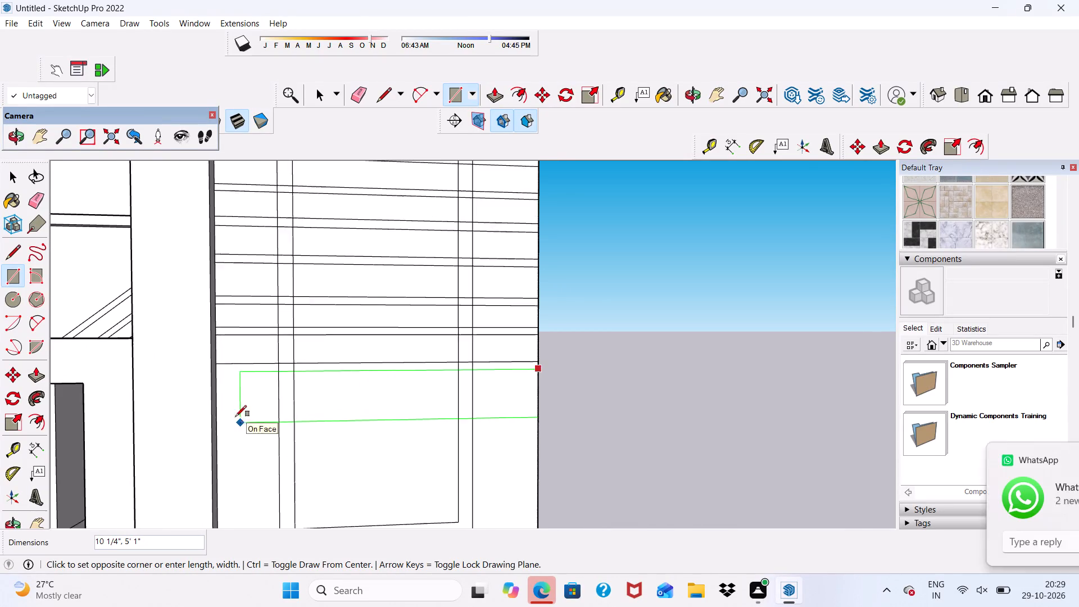
pyautogui.scroll(2, 235, 416)
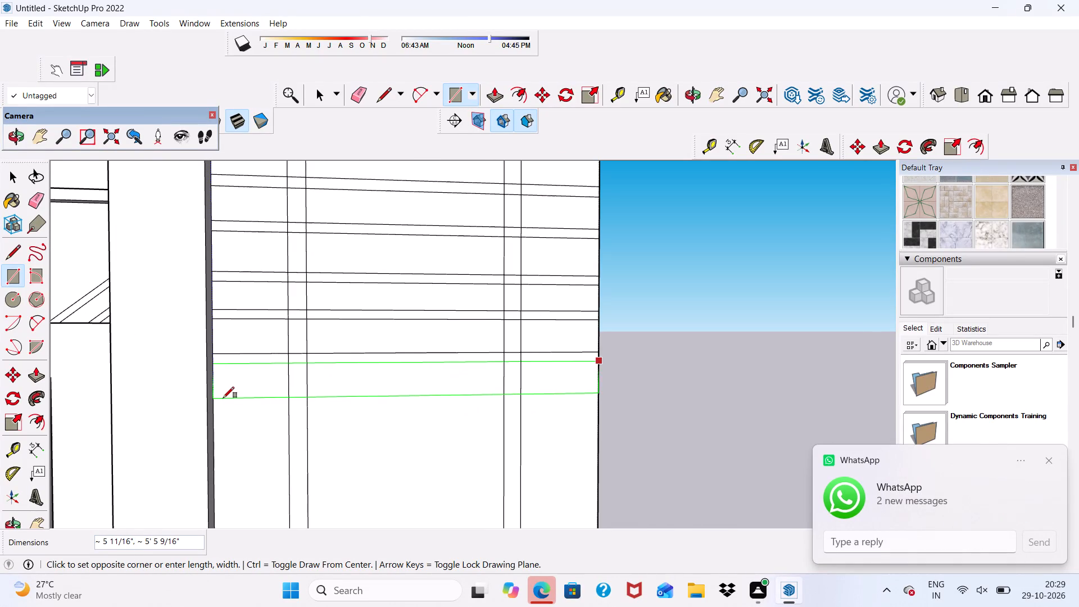
pyautogui.click(219, 399)
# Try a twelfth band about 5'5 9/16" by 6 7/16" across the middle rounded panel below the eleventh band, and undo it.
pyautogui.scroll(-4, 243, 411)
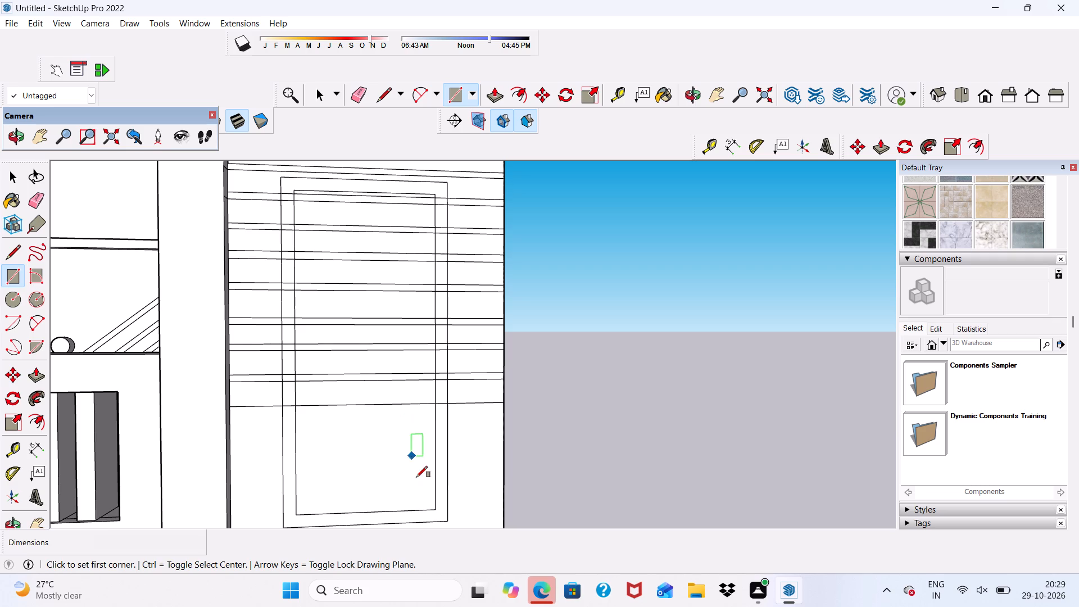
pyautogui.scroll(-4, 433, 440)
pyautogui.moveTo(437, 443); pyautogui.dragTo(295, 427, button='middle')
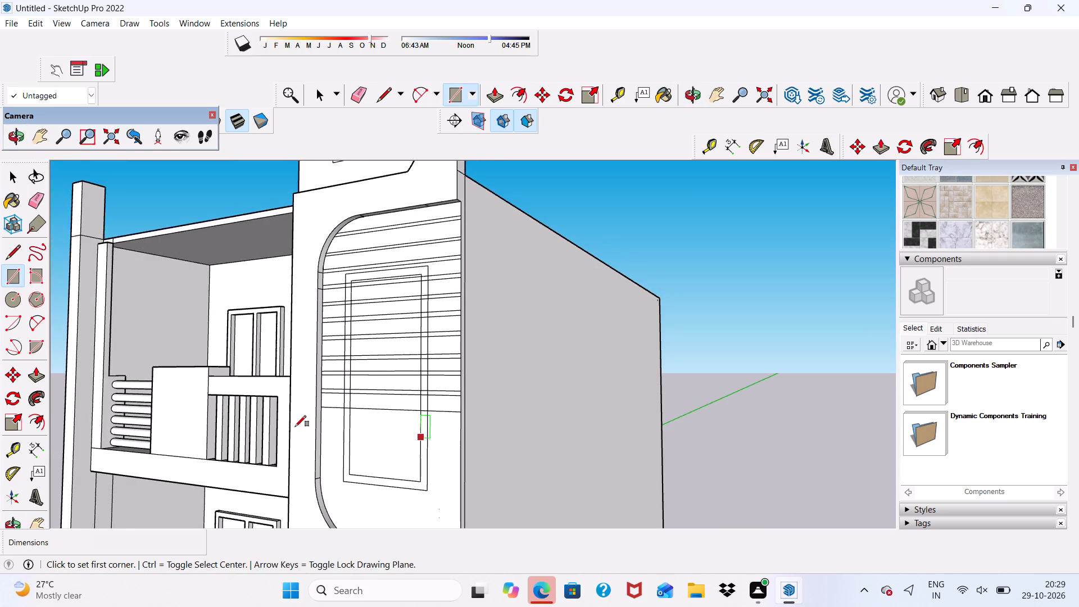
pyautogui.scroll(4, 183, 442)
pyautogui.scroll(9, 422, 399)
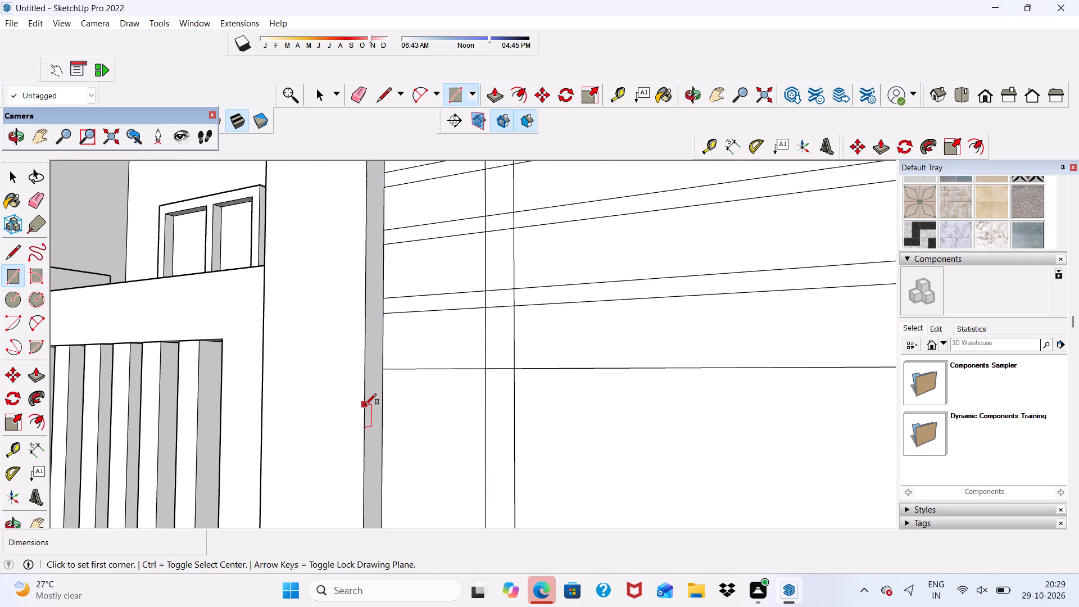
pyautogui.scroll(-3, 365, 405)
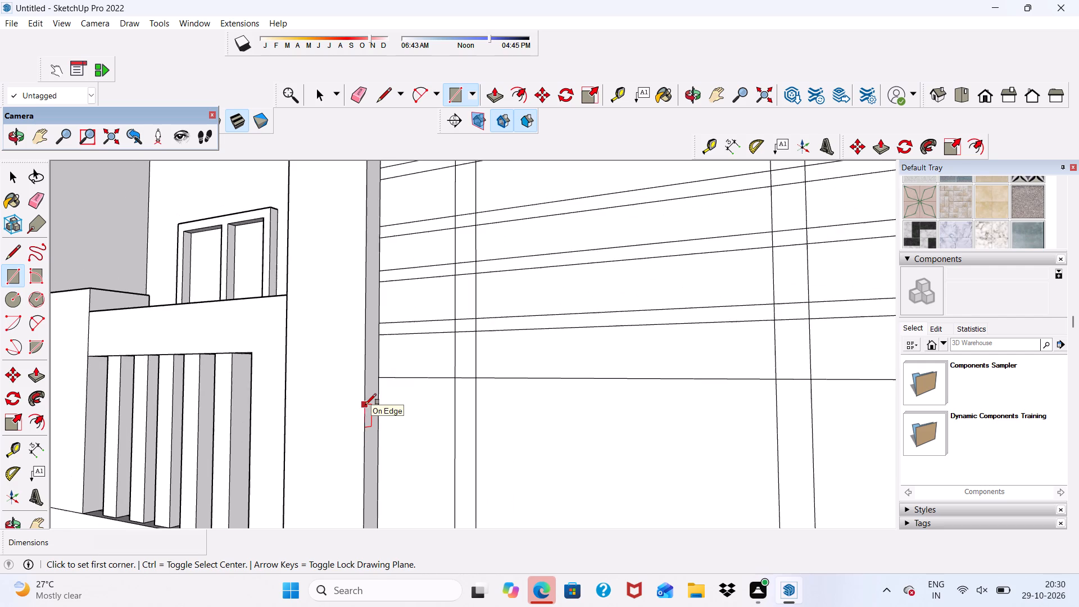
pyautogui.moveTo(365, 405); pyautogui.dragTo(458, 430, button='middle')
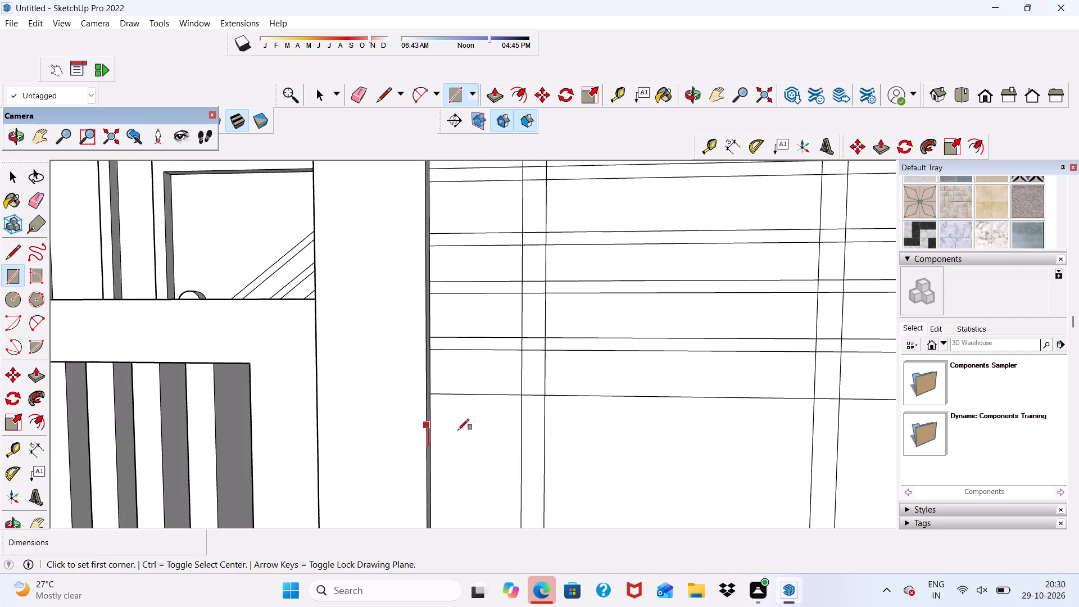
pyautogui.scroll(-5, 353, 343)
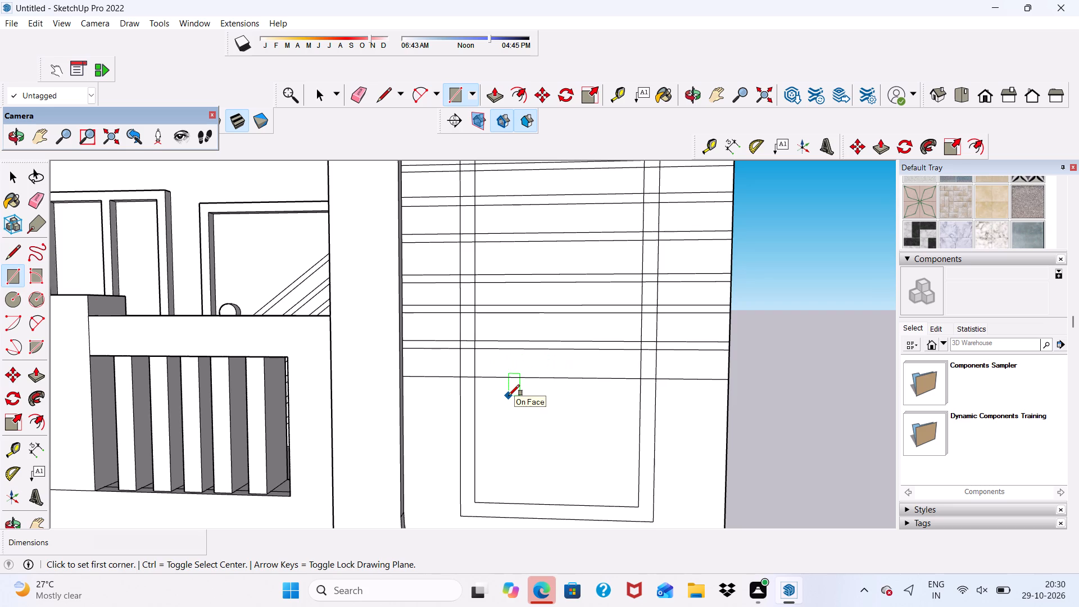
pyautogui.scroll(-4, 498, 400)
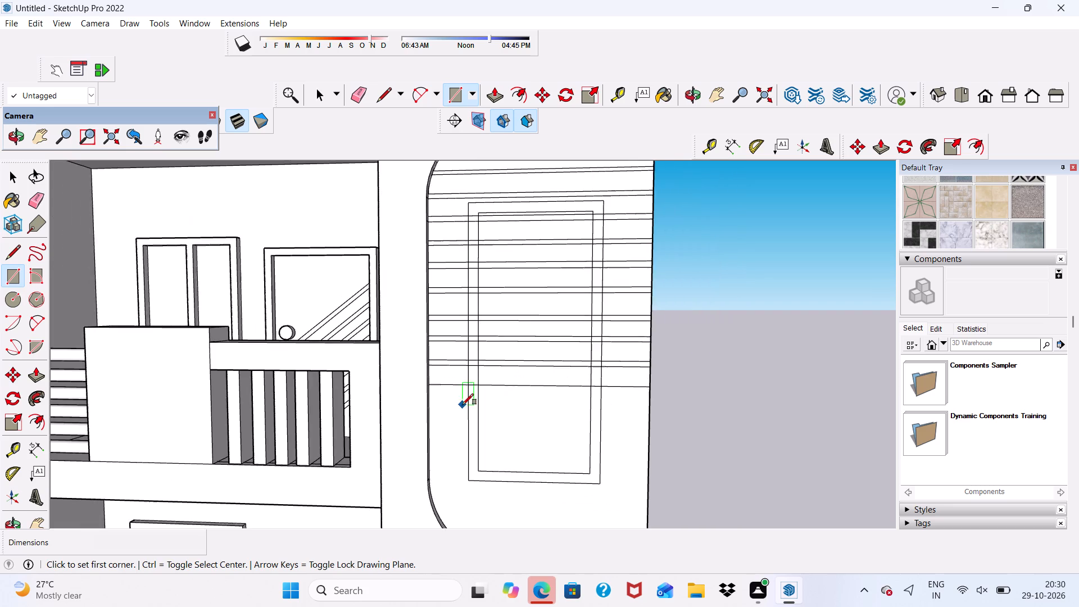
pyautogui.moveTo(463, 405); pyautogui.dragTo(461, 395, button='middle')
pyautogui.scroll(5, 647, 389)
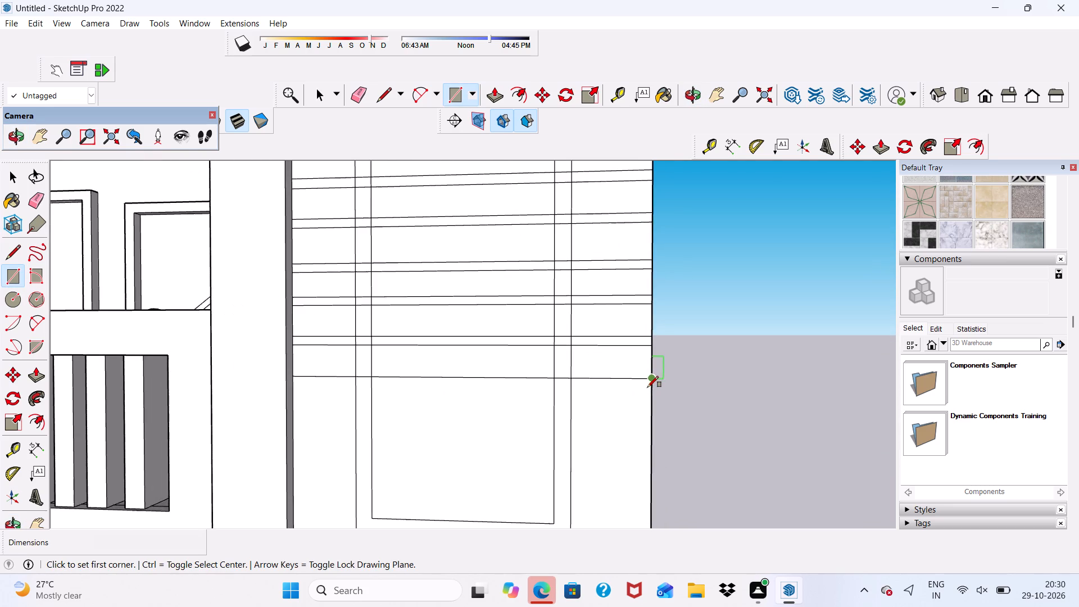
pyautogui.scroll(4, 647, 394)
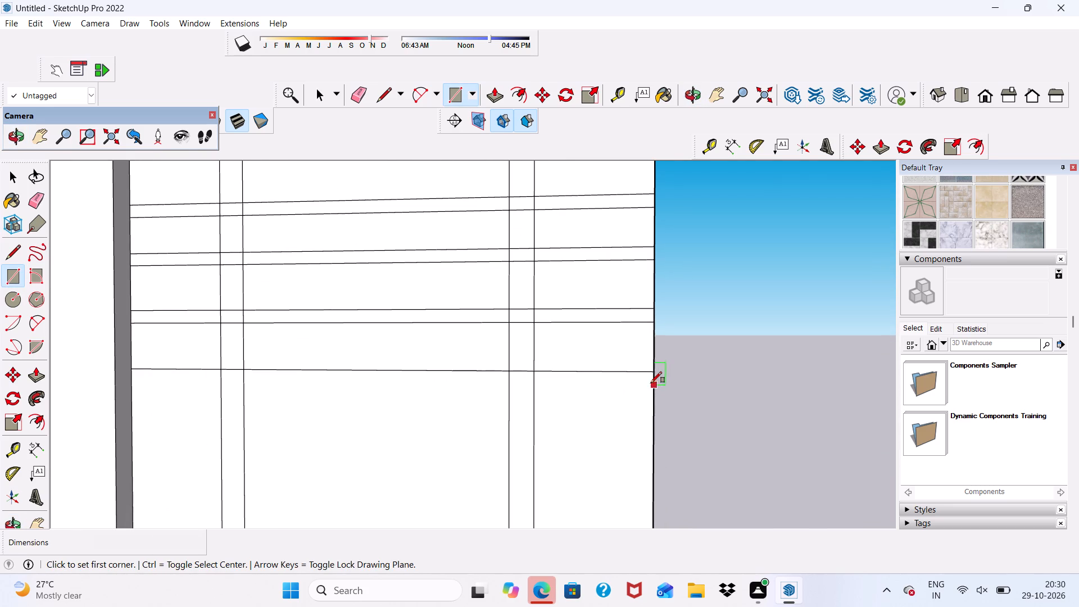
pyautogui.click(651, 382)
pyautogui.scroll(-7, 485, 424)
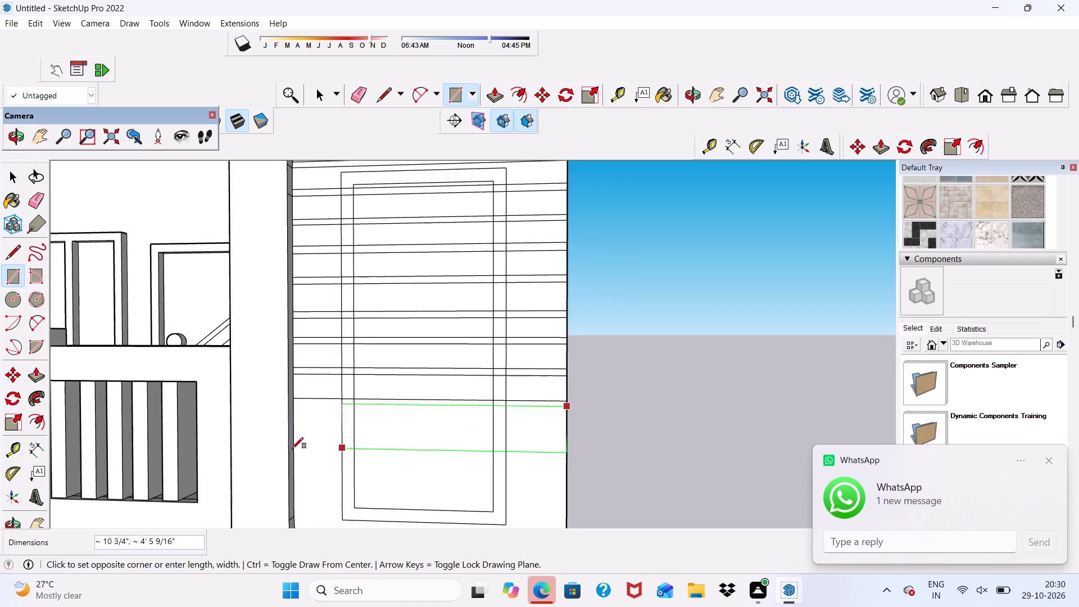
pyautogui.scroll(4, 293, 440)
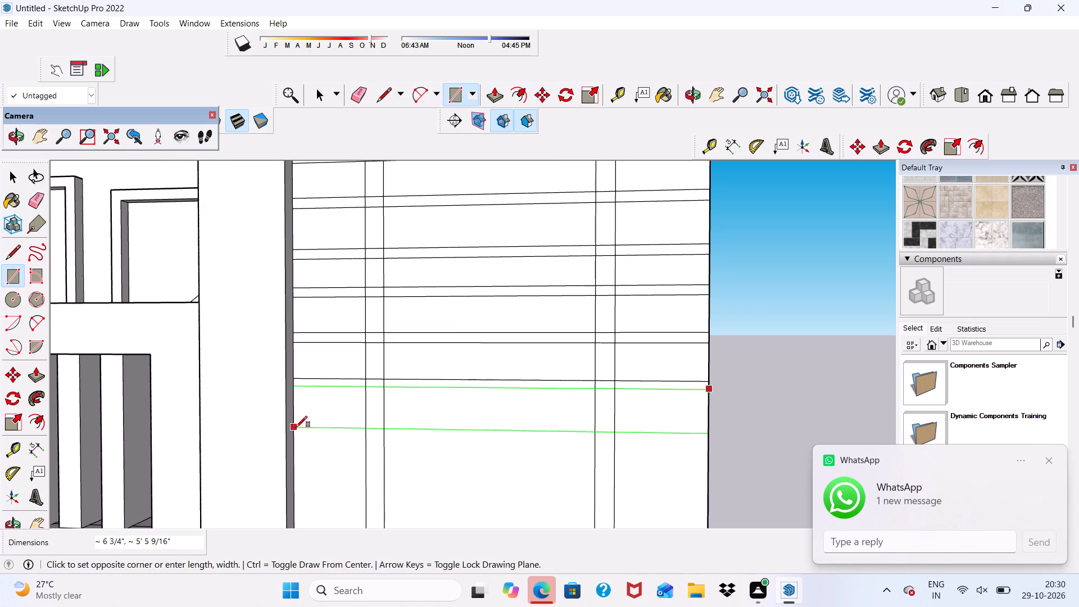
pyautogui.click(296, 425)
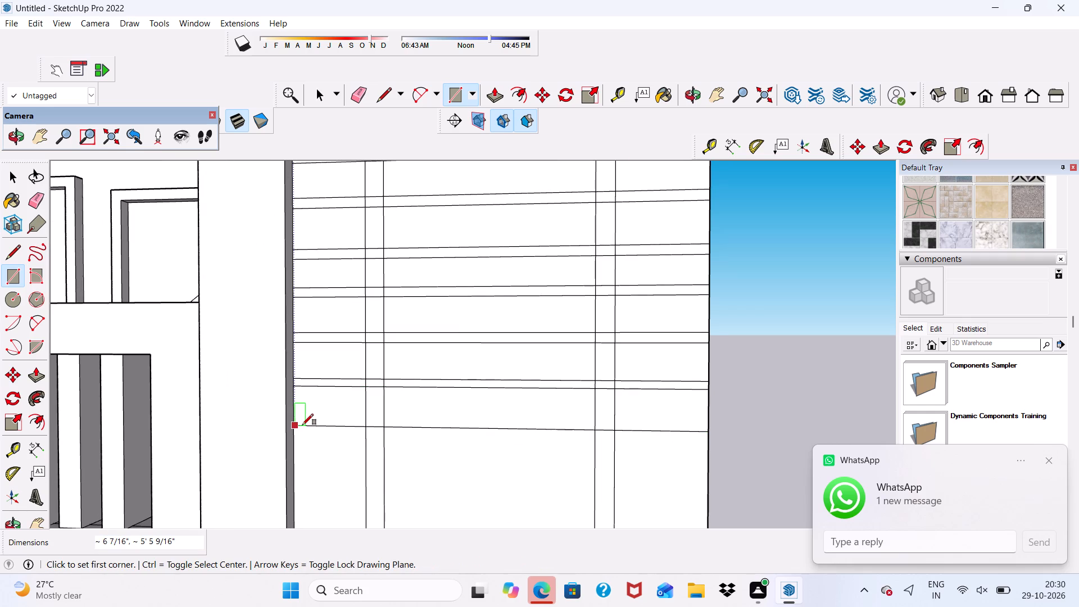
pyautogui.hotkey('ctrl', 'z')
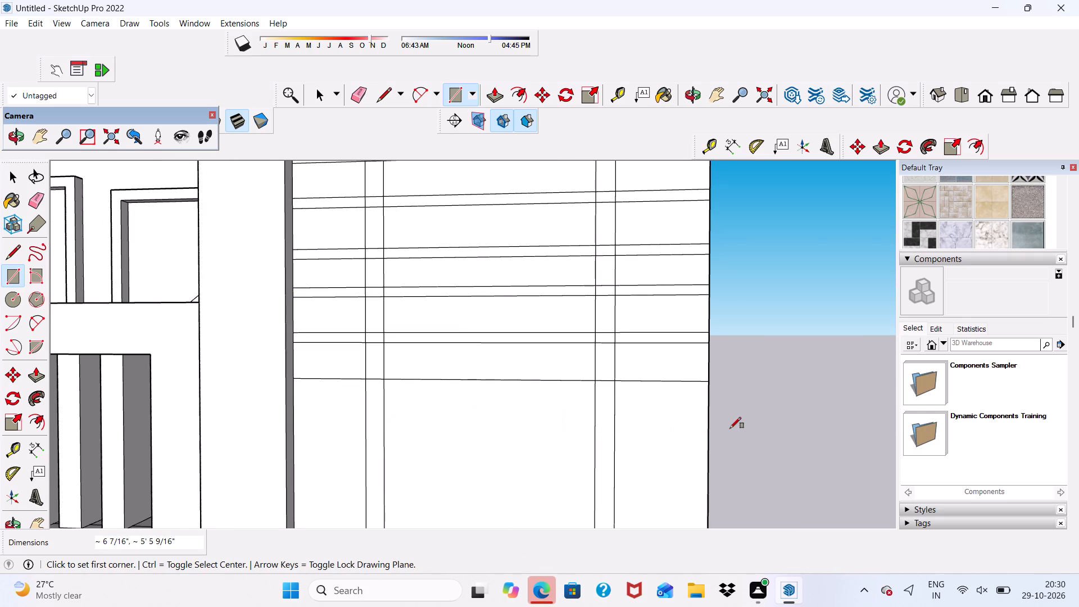
# Draw a twelfth band about 5'5 9/16" by 6 1/2" across the middle rounded panel, leaving a thin gap below the eleventh band.
pyautogui.click(705, 392)
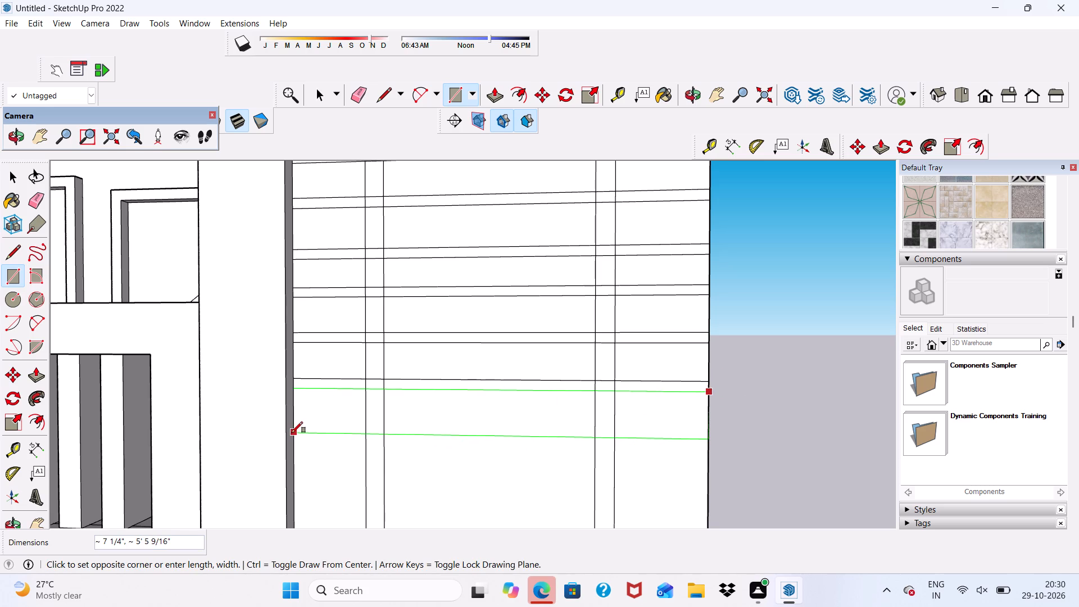
pyautogui.click(292, 428)
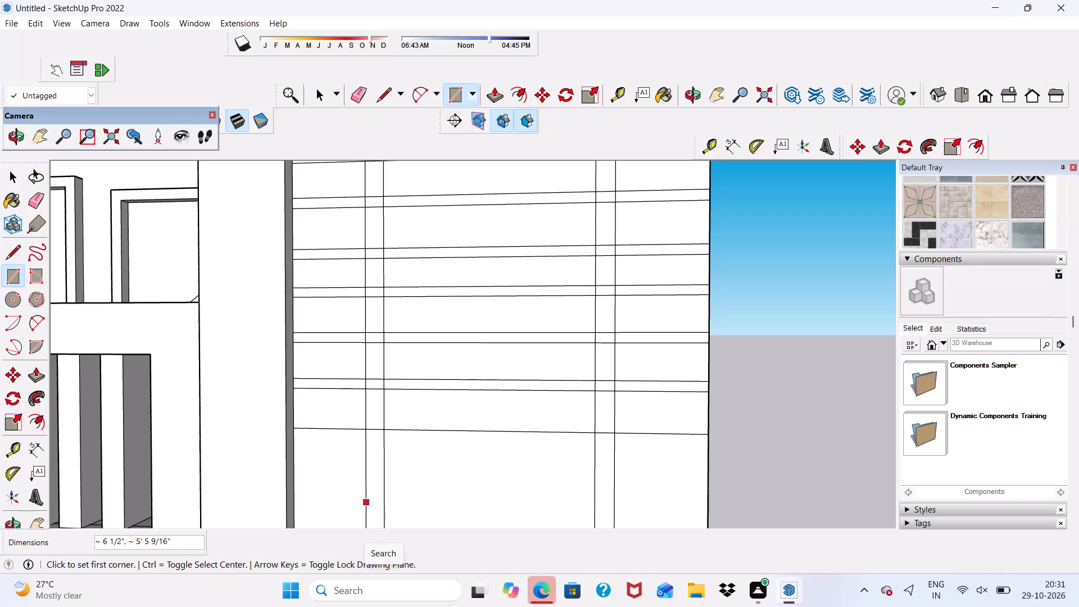
# Draw a thirteenth band about 5'5 9/16" by 5 5/16" across the middle rounded panel, leaving a thin gap below the twelfth band.
pyautogui.scroll(-4, 316, 587)
pyautogui.moveTo(360, 606); pyautogui.dragTo(365, 567, button='middle')
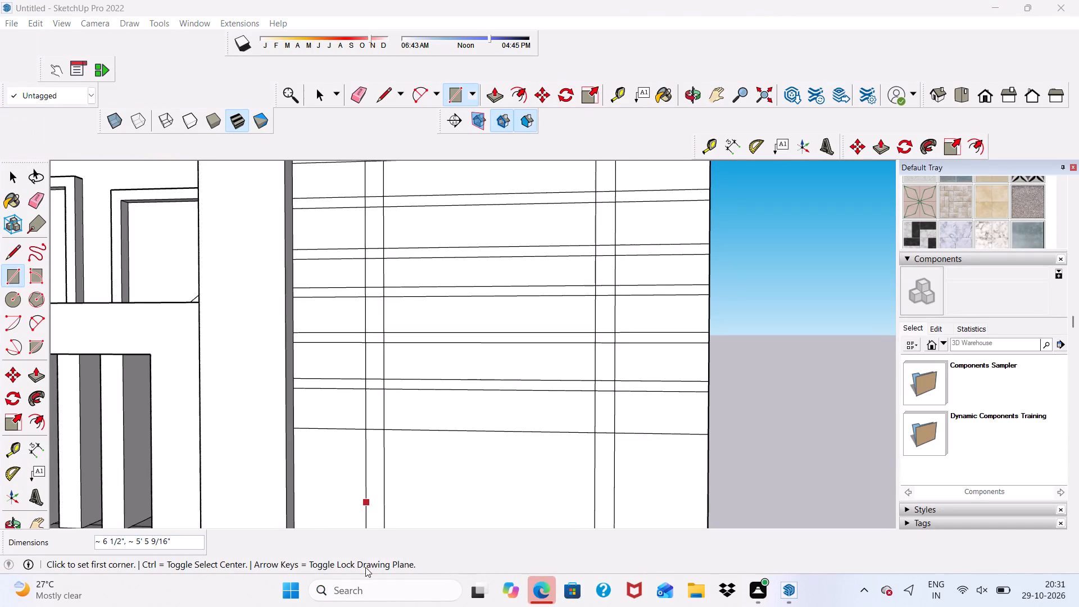
pyautogui.moveTo(365, 567); pyautogui.dragTo(363, 577, button='middle')
pyautogui.scroll(-5, 371, 475)
pyautogui.scroll(-2, 448, 439)
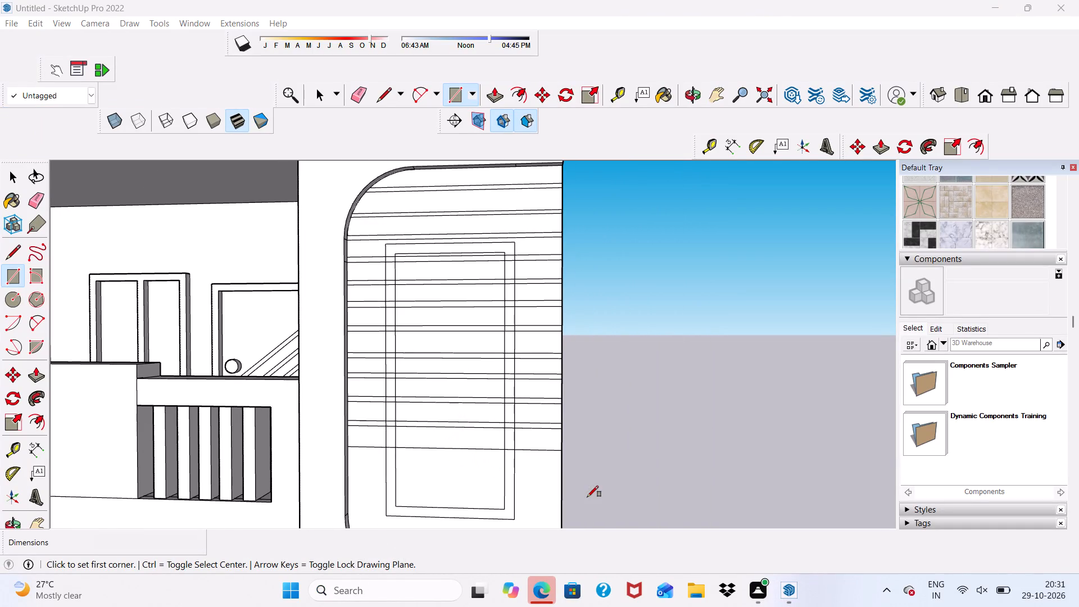
pyautogui.scroll(5, 538, 465)
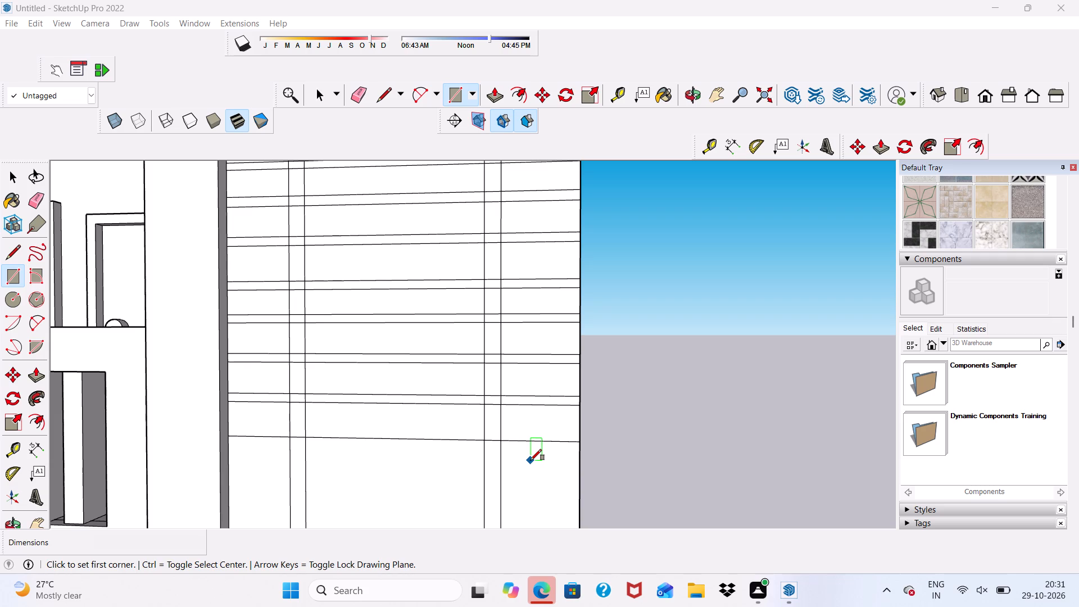
pyautogui.scroll(-5, 472, 422)
pyautogui.moveTo(470, 431); pyautogui.dragTo(470, 405, button='middle')
pyautogui.scroll(1, 574, 464)
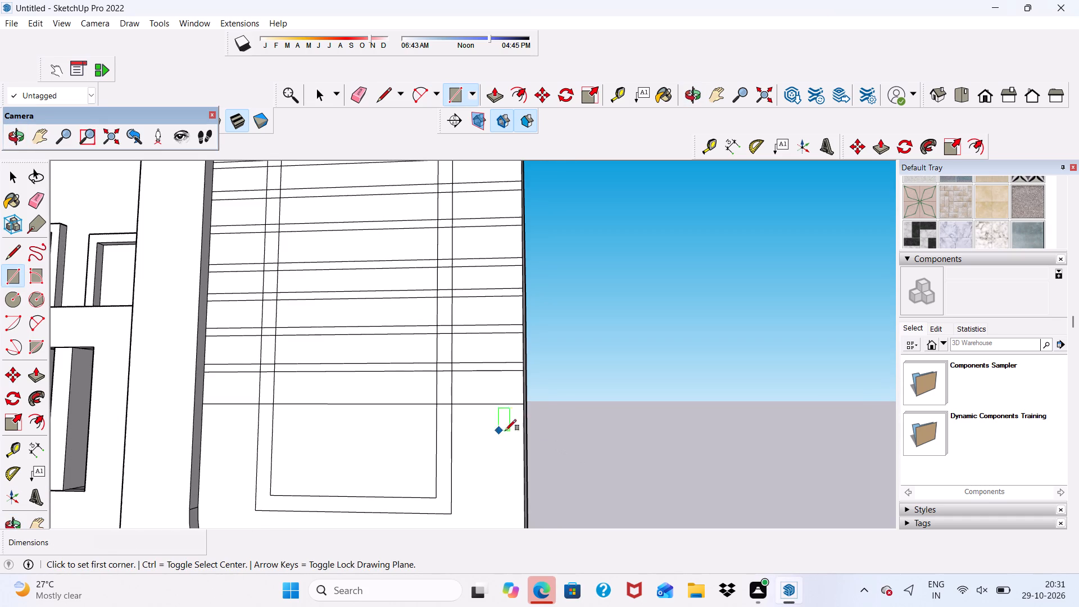
pyautogui.scroll(4, 519, 428)
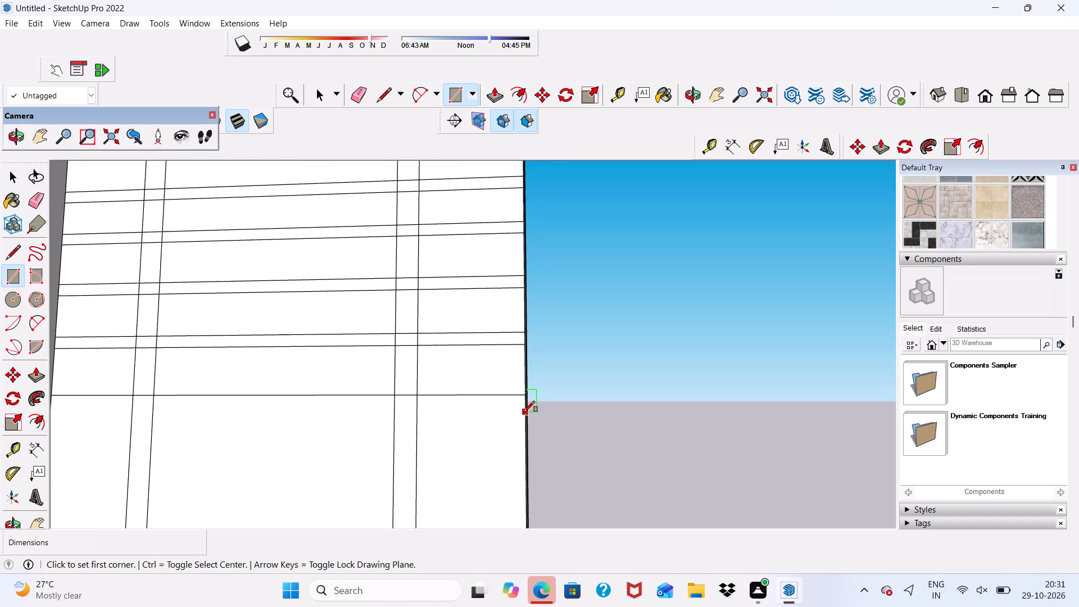
pyautogui.click(524, 412)
pyautogui.scroll(-6, 524, 412)
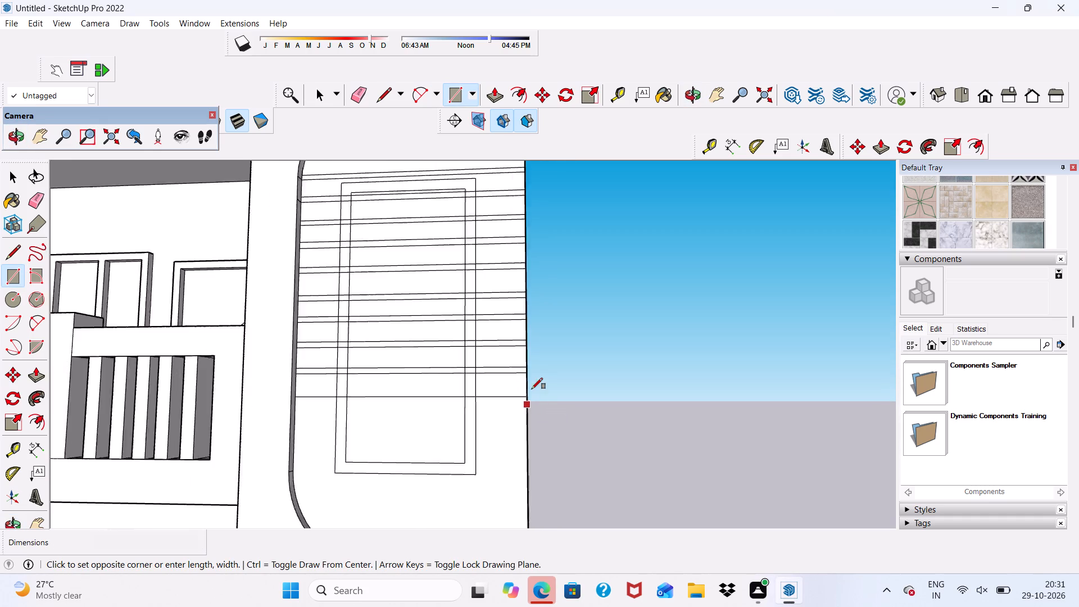
pyautogui.scroll(-2, 532, 389)
pyautogui.scroll(16, 411, 417)
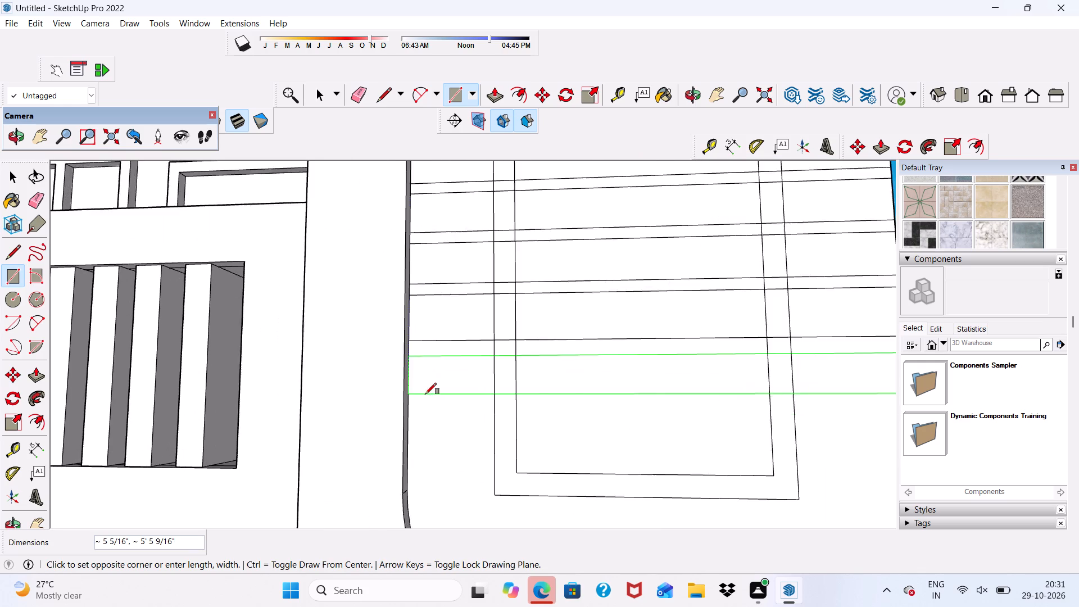
pyautogui.scroll(2, 425, 394)
pyautogui.click(408, 394)
# Draw a fourteenth band about 5'5 9/16" by 7 1/16" across the middle rounded panel, leaving a thin gap below the thirteenth band.
pyautogui.scroll(-9, 388, 379)
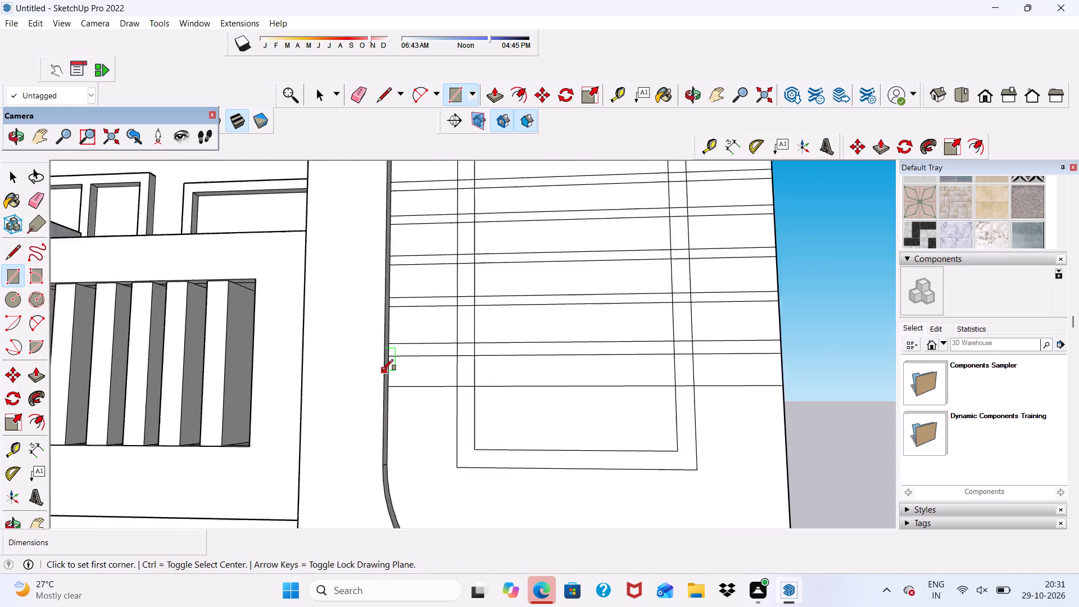
pyautogui.scroll(-3, 382, 370)
pyautogui.moveTo(550, 482); pyautogui.dragTo(534, 479, button='middle')
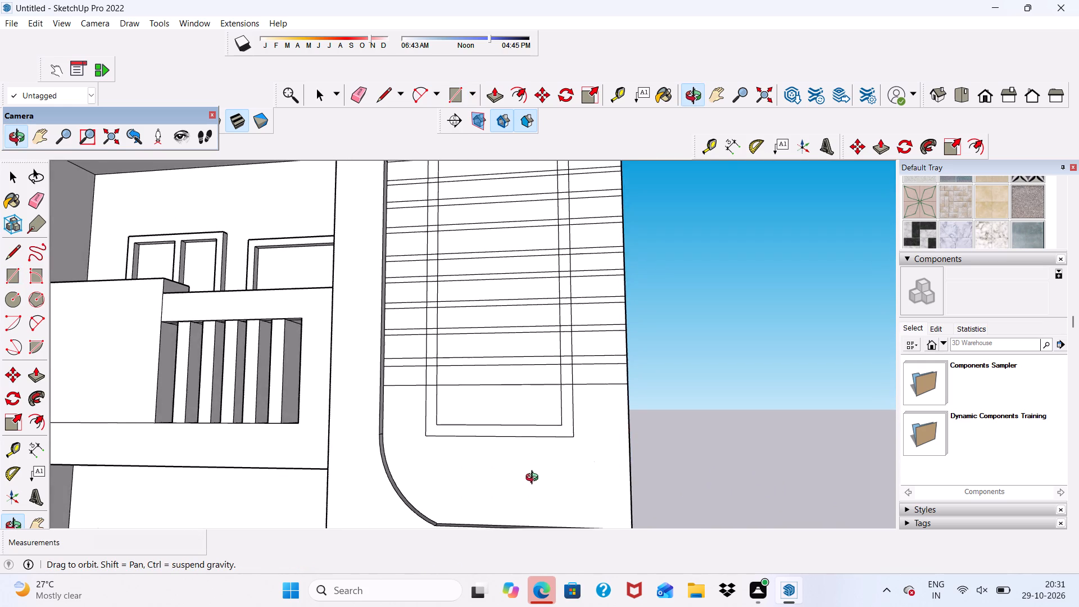
pyautogui.moveTo(534, 479); pyautogui.dragTo(532, 493, button='middle')
pyautogui.scroll(5, 621, 409)
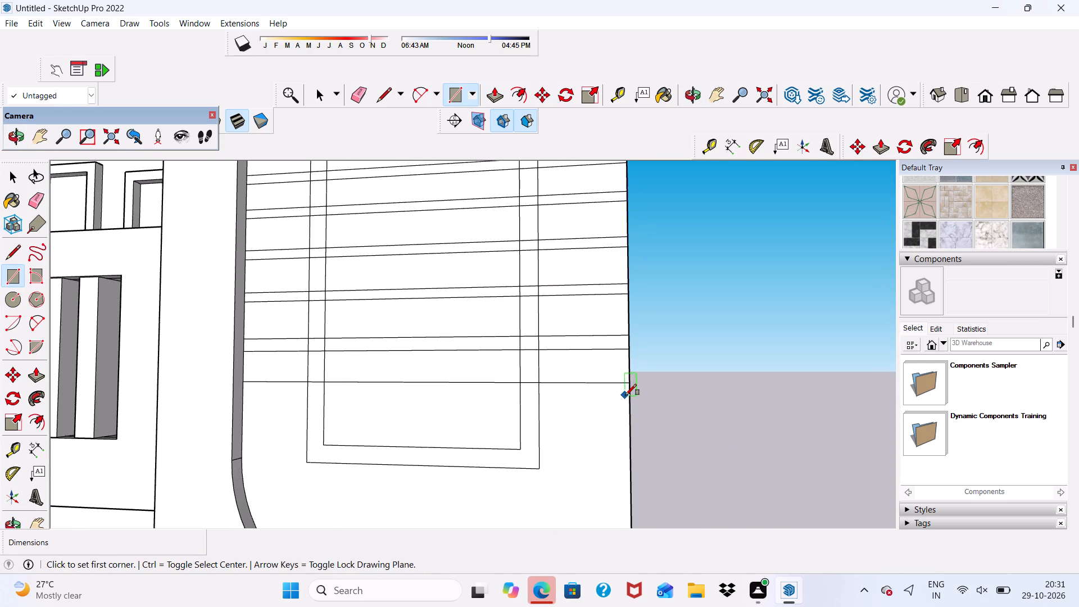
pyautogui.click(628, 393)
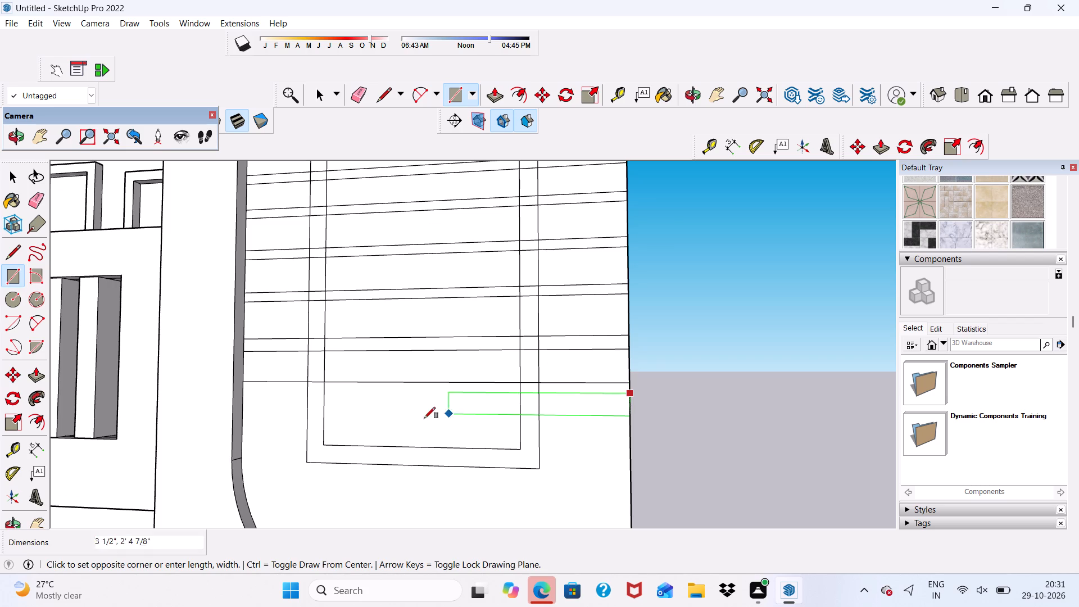
pyautogui.click(244, 432)
# Draw a fifteenth band about 5'5 1/4" by 6 11/16" across the middle rounded panel, leaving a thin gap below the fourteenth band.
pyautogui.scroll(-5, 258, 409)
pyautogui.moveTo(319, 443); pyautogui.dragTo(328, 447, button='middle')
pyautogui.scroll(-5, 395, 391)
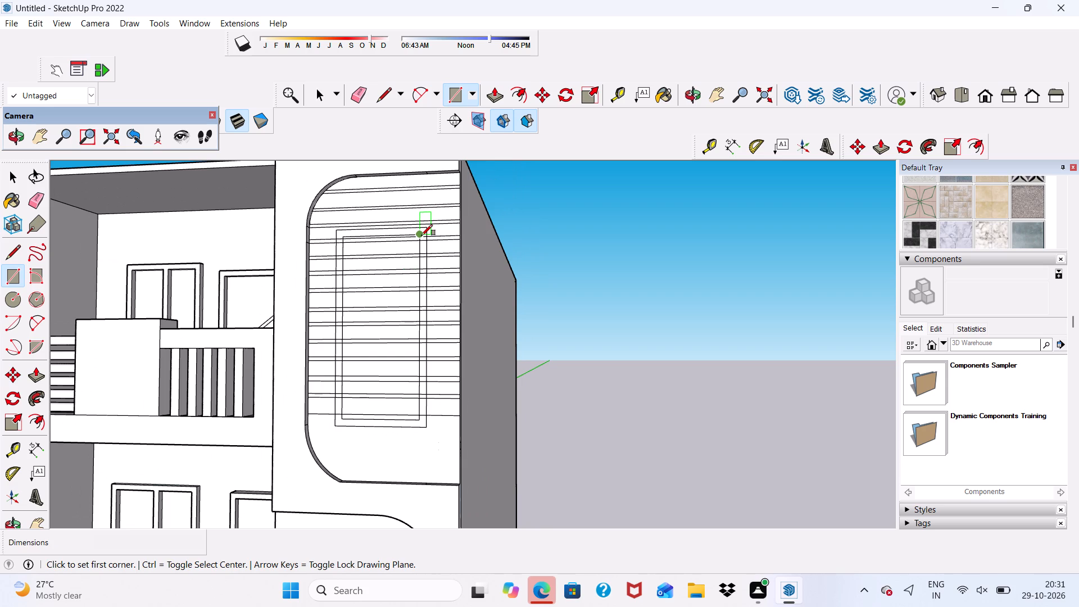
pyautogui.scroll(7, 472, 336)
pyautogui.scroll(-9, 428, 84)
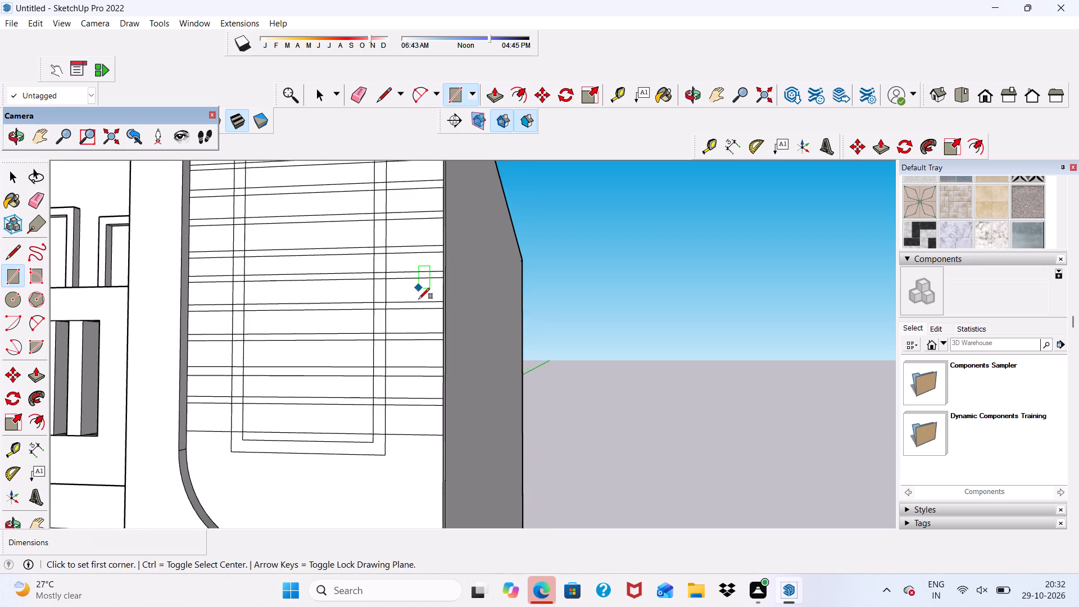
pyautogui.scroll(-4, 409, 259)
pyautogui.moveTo(410, 377); pyautogui.dragTo(397, 418, button='middle')
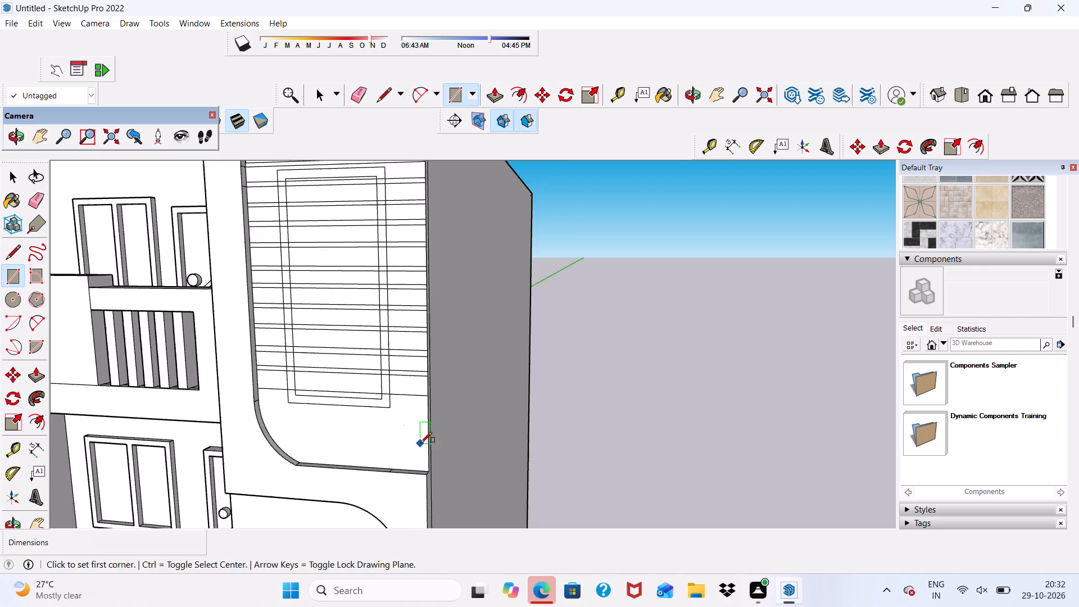
pyautogui.scroll(9, 421, 436)
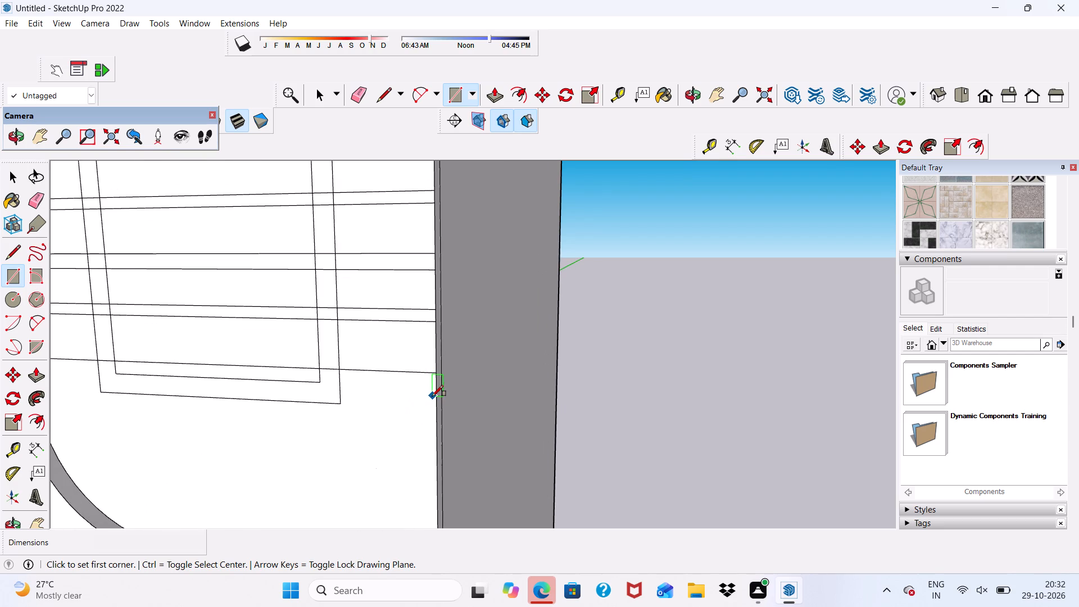
pyautogui.moveTo(432, 396); pyautogui.dragTo(444, 352, button='middle')
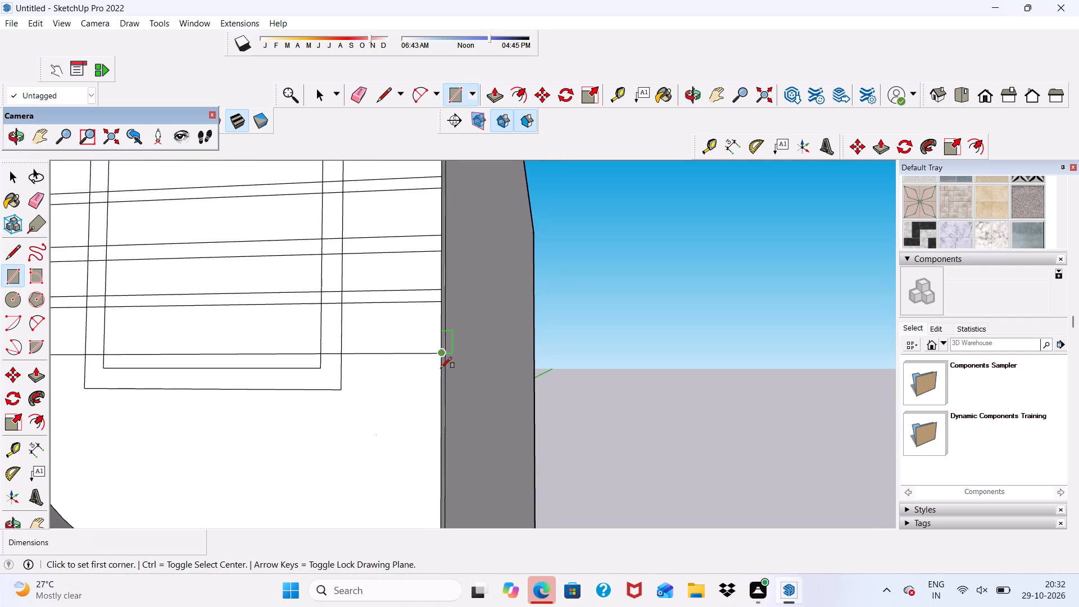
pyautogui.scroll(4, 436, 386)
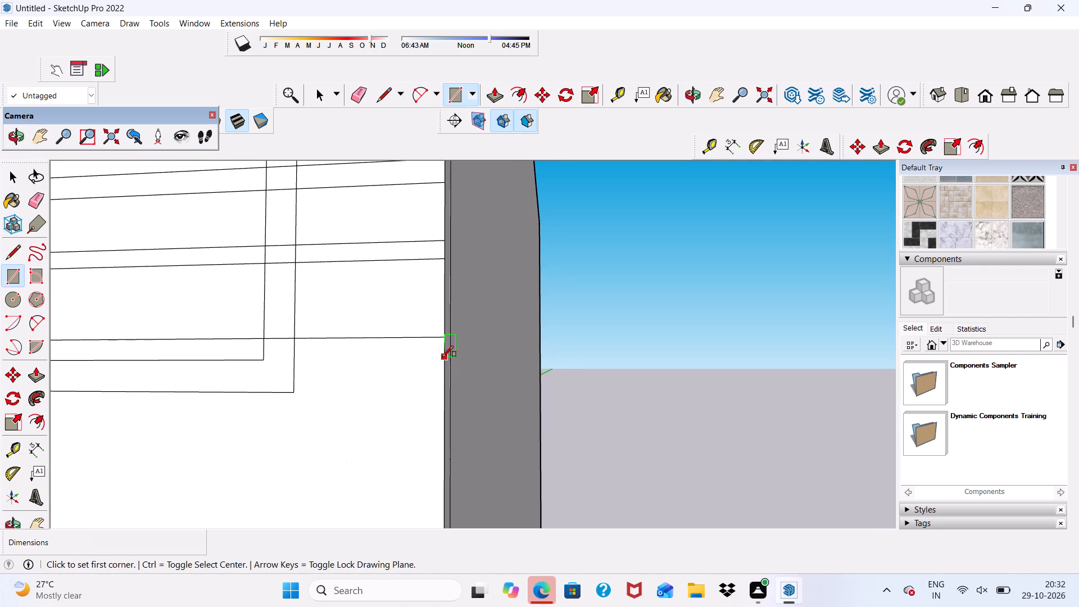
pyautogui.click(441, 354)
pyautogui.scroll(-7, 281, 351)
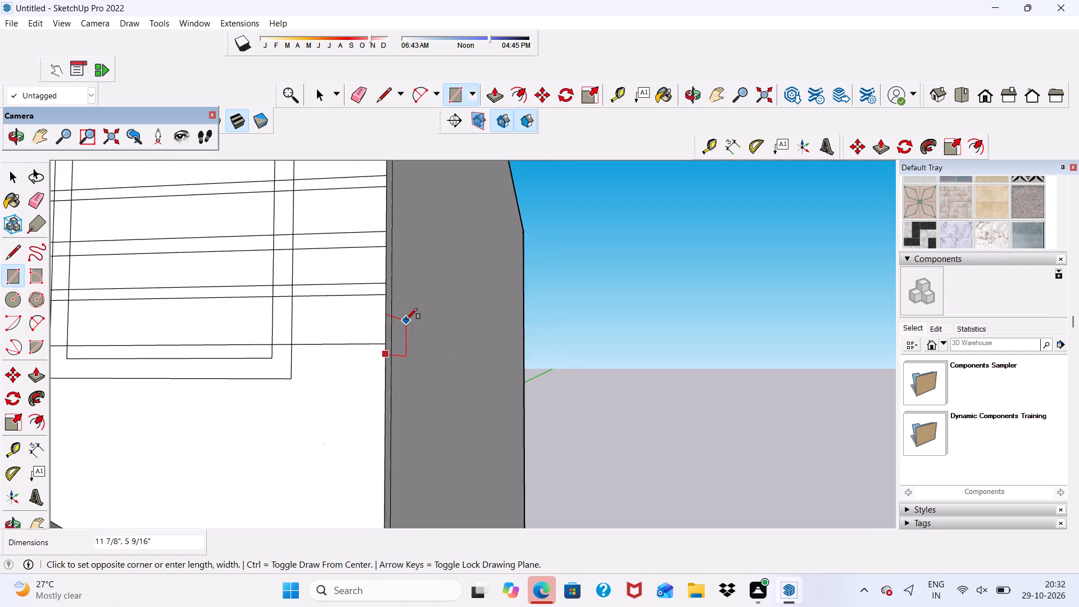
pyautogui.scroll(-3, 406, 319)
pyautogui.scroll(4, 337, 389)
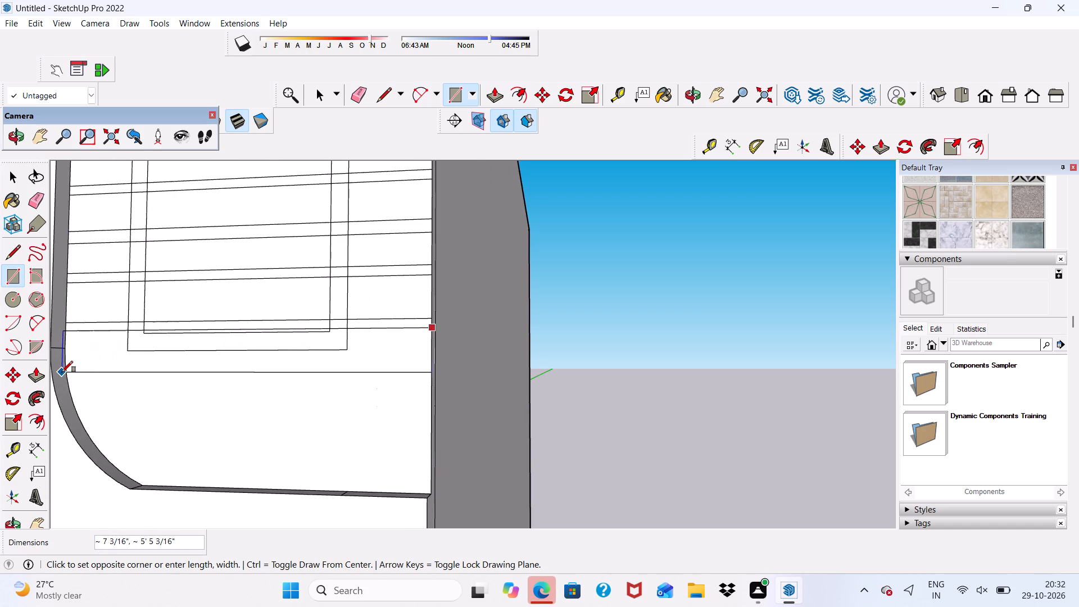
pyautogui.scroll(3, 64, 370)
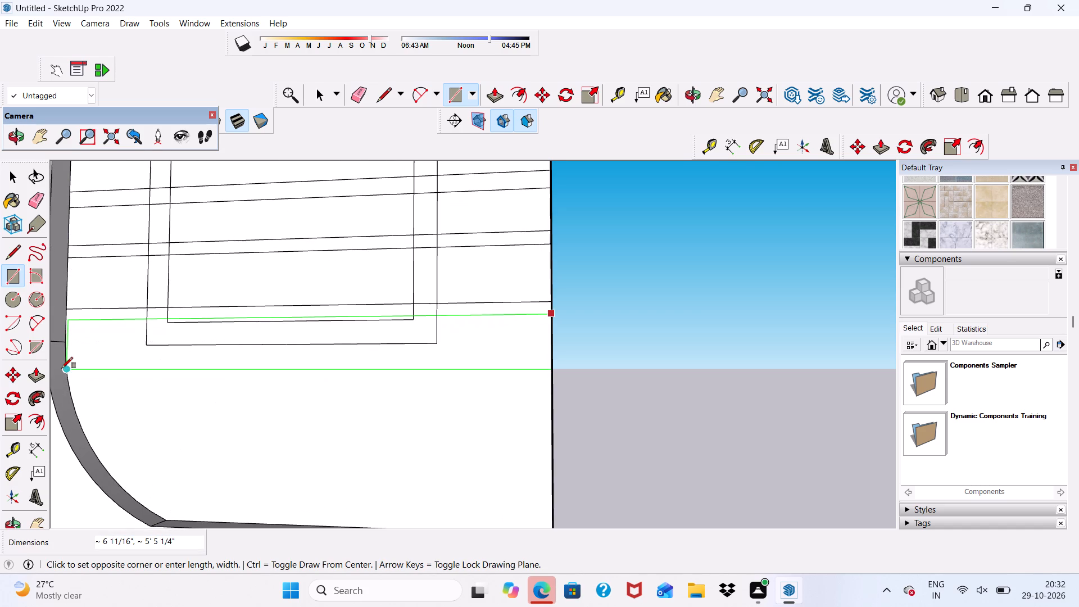
pyautogui.click(63, 365)
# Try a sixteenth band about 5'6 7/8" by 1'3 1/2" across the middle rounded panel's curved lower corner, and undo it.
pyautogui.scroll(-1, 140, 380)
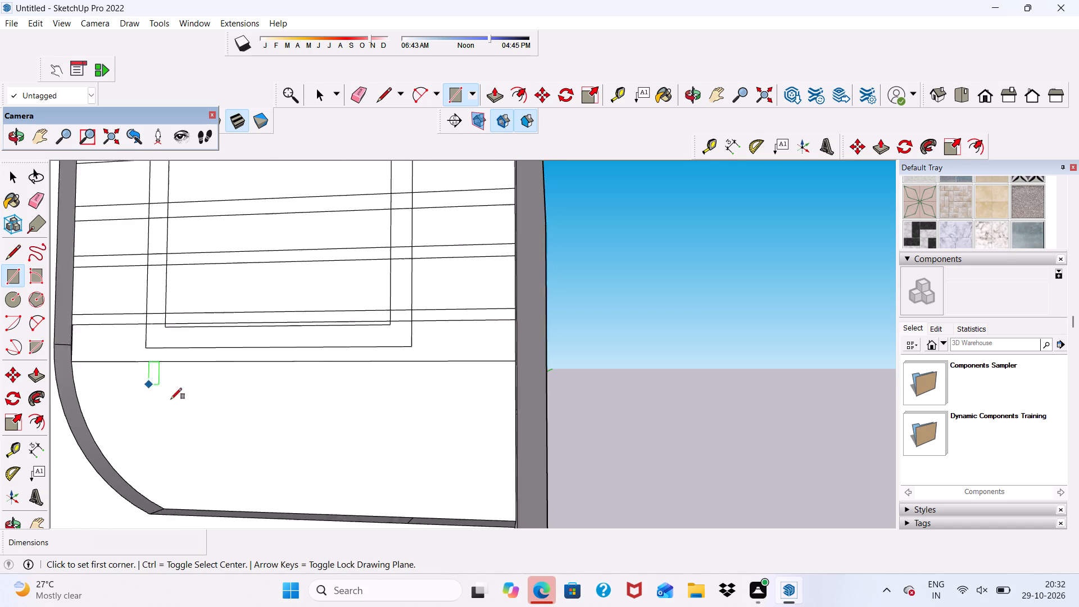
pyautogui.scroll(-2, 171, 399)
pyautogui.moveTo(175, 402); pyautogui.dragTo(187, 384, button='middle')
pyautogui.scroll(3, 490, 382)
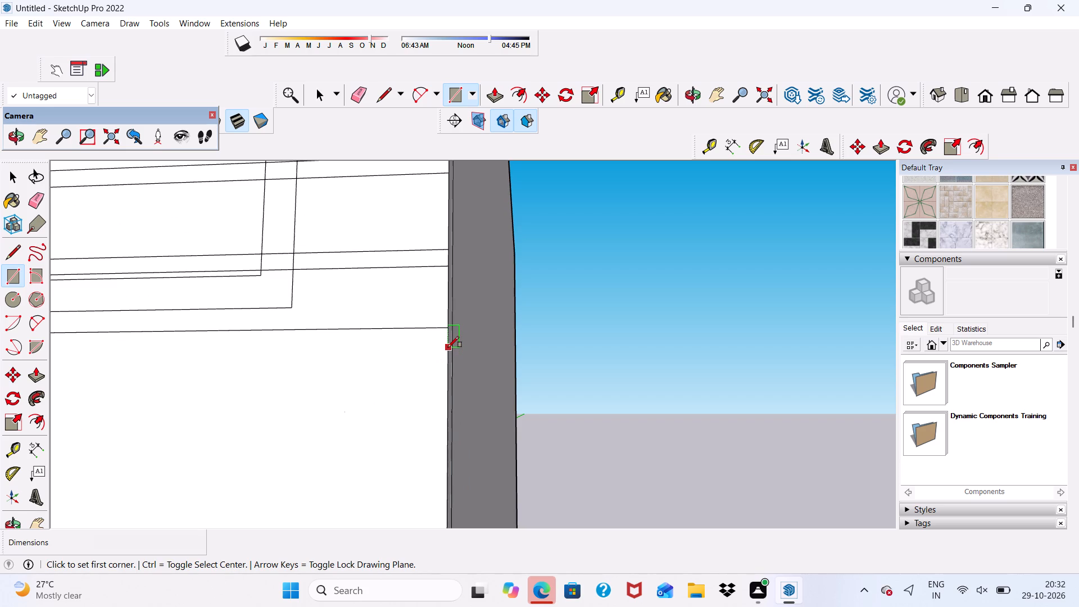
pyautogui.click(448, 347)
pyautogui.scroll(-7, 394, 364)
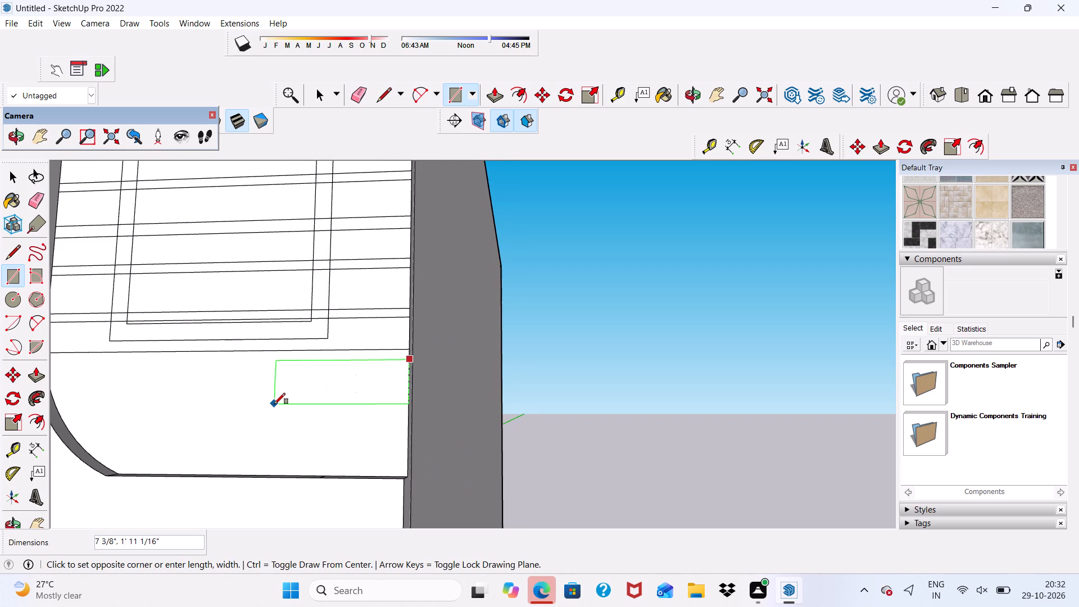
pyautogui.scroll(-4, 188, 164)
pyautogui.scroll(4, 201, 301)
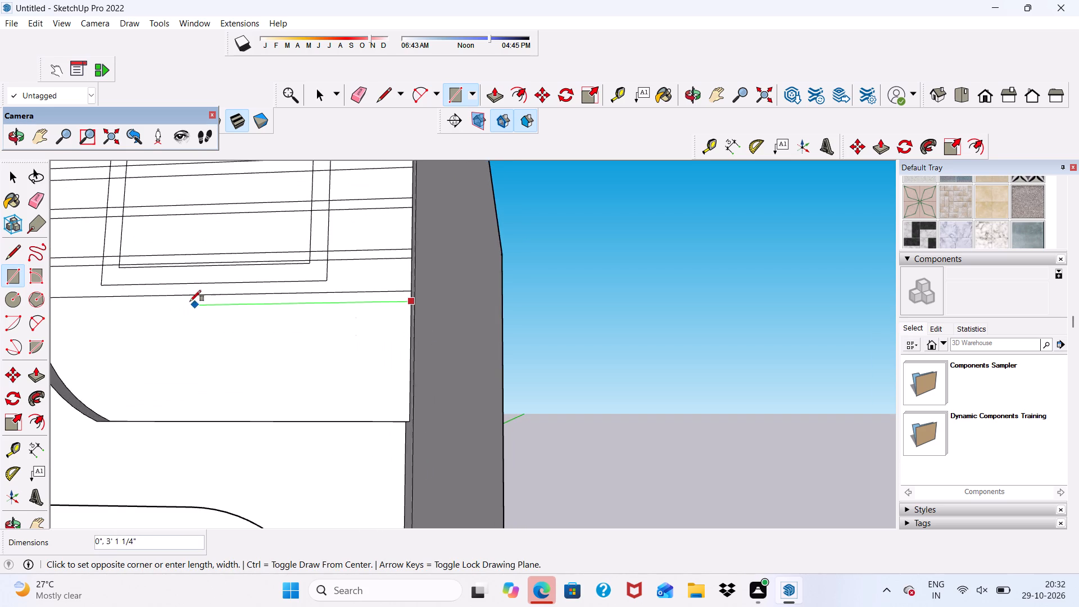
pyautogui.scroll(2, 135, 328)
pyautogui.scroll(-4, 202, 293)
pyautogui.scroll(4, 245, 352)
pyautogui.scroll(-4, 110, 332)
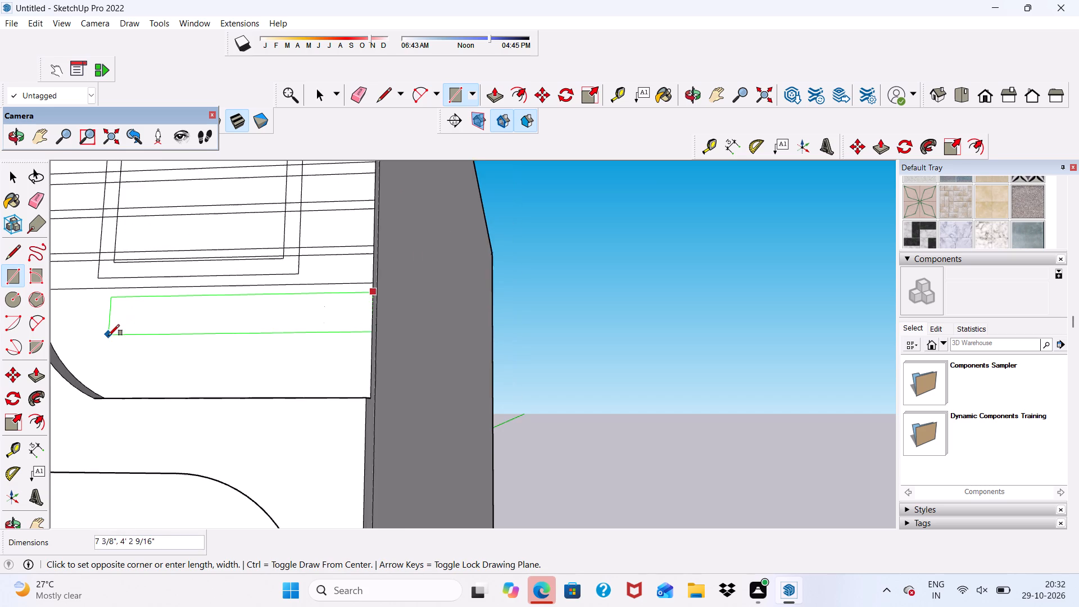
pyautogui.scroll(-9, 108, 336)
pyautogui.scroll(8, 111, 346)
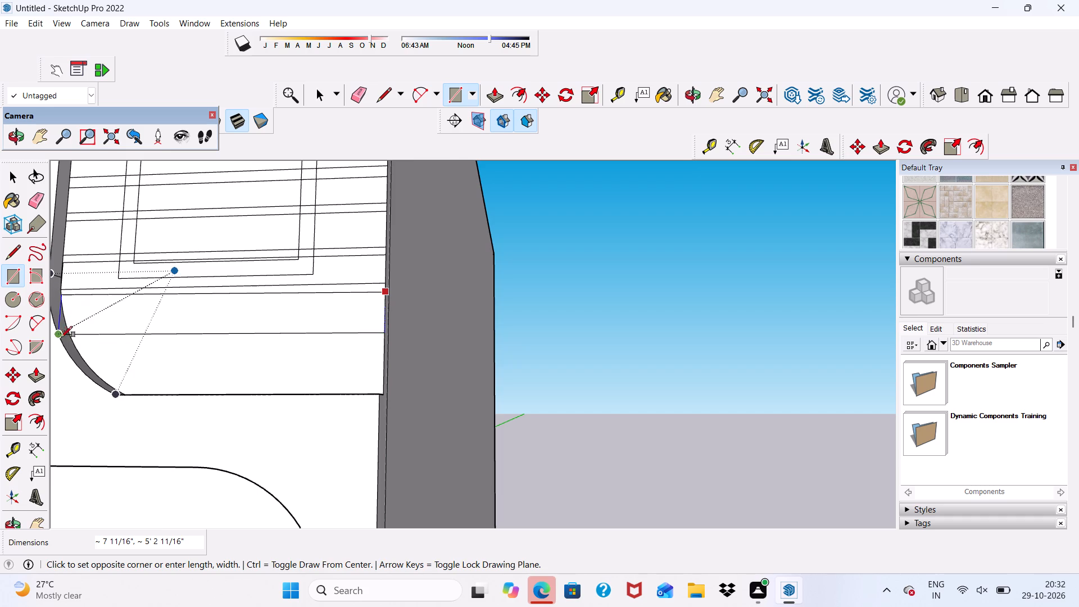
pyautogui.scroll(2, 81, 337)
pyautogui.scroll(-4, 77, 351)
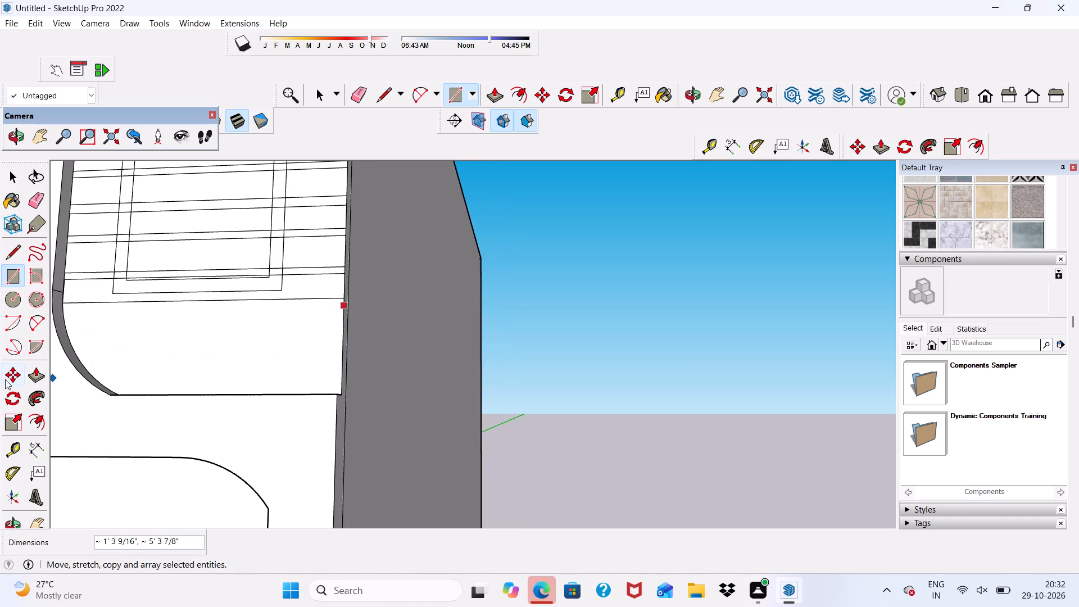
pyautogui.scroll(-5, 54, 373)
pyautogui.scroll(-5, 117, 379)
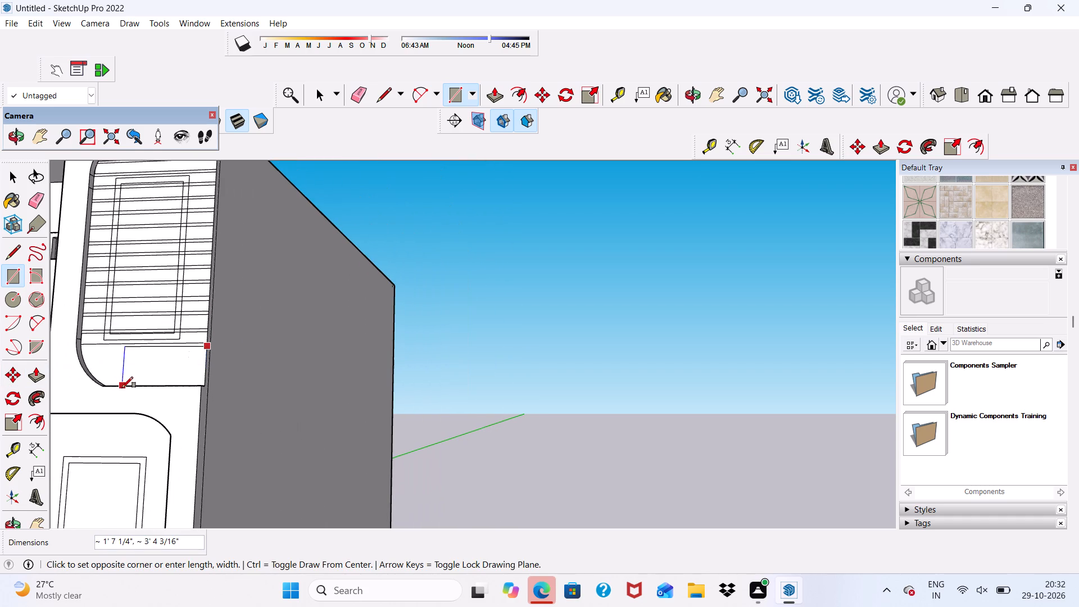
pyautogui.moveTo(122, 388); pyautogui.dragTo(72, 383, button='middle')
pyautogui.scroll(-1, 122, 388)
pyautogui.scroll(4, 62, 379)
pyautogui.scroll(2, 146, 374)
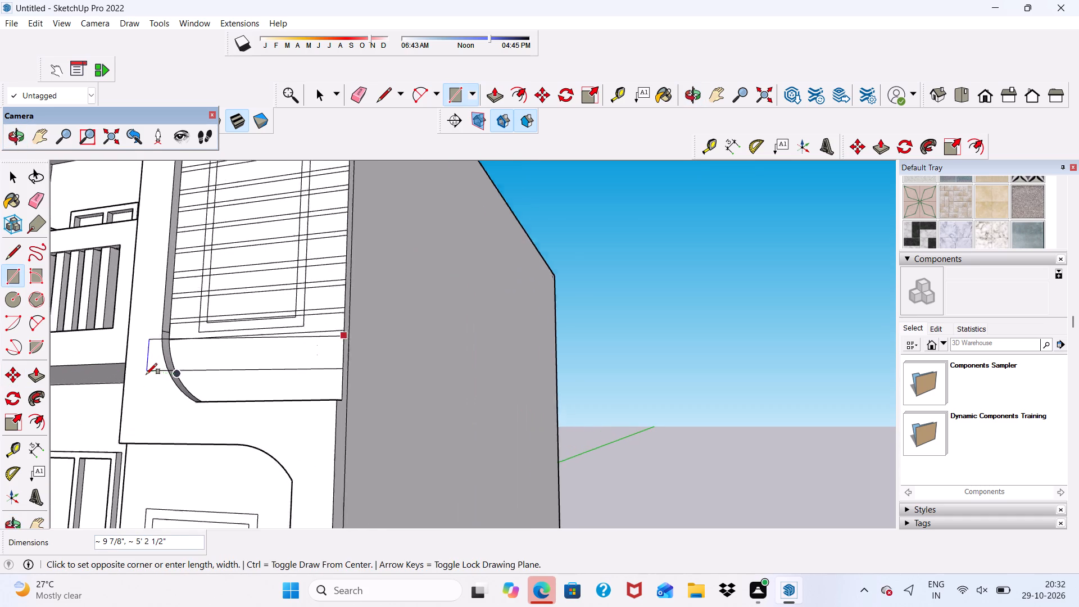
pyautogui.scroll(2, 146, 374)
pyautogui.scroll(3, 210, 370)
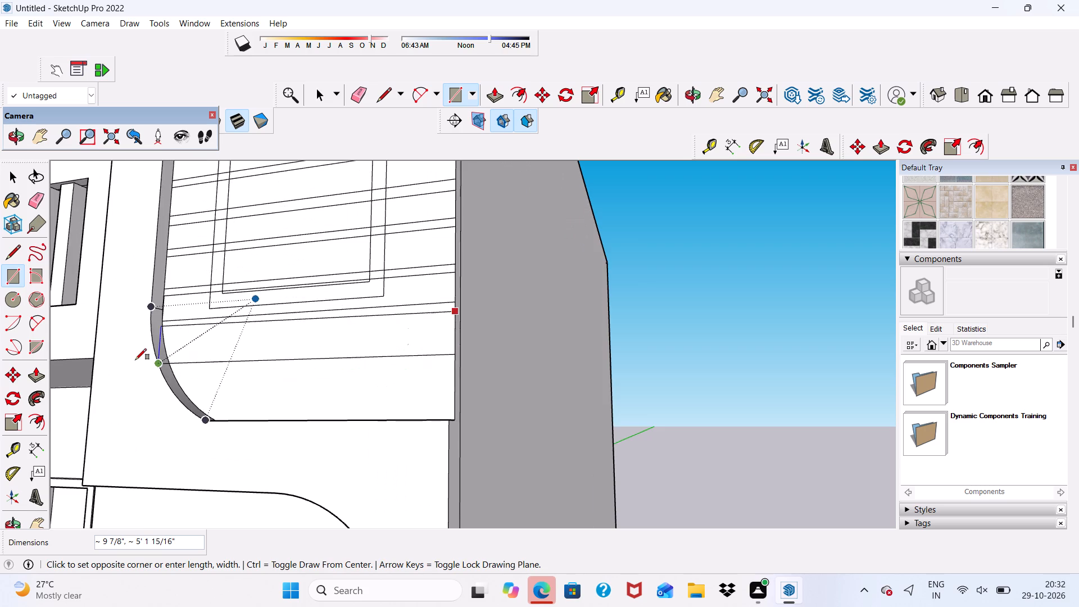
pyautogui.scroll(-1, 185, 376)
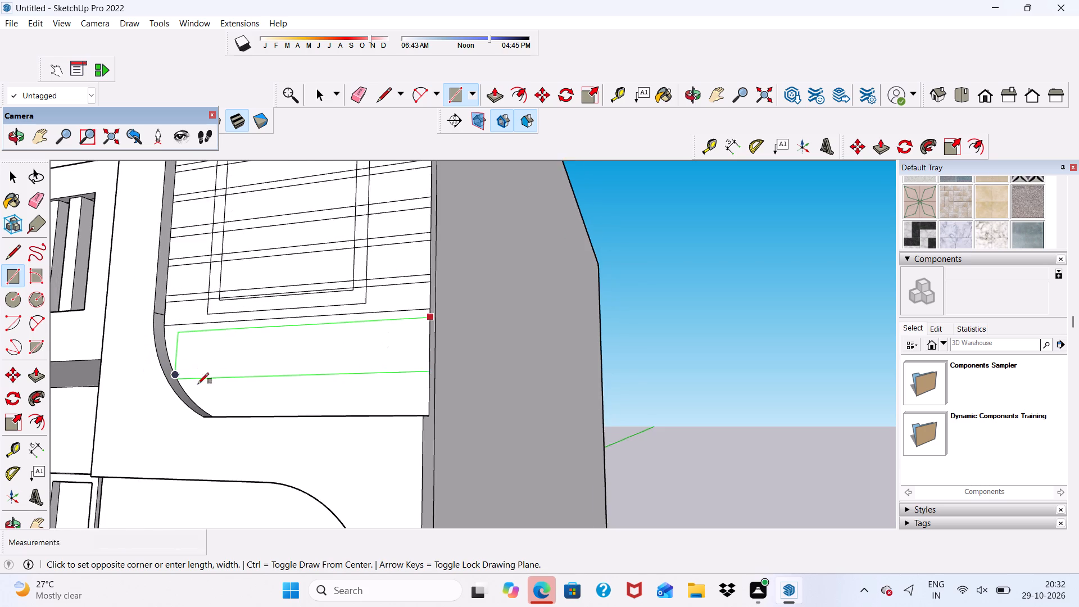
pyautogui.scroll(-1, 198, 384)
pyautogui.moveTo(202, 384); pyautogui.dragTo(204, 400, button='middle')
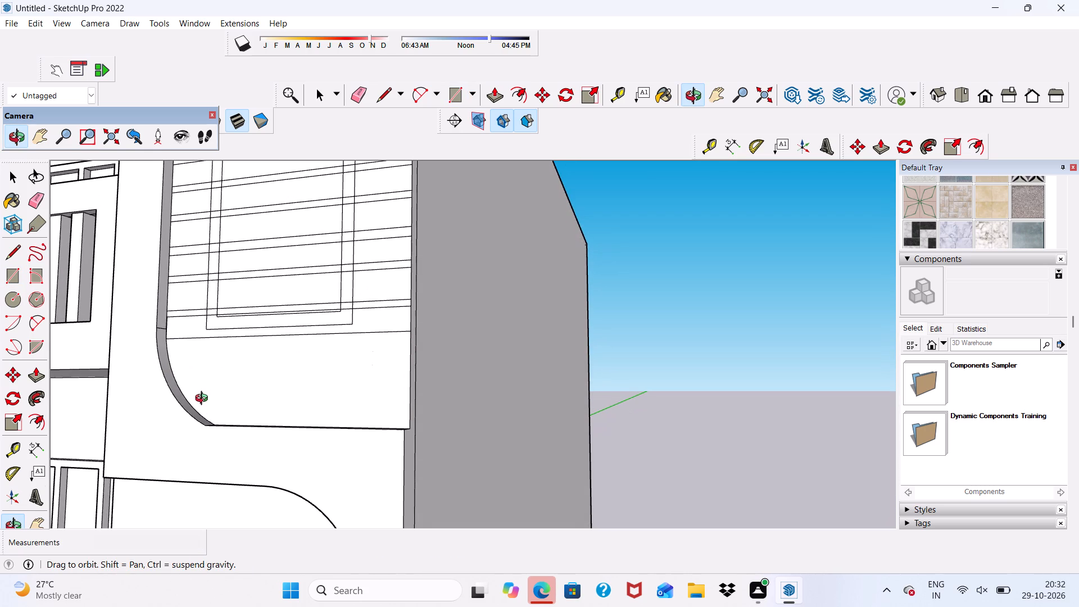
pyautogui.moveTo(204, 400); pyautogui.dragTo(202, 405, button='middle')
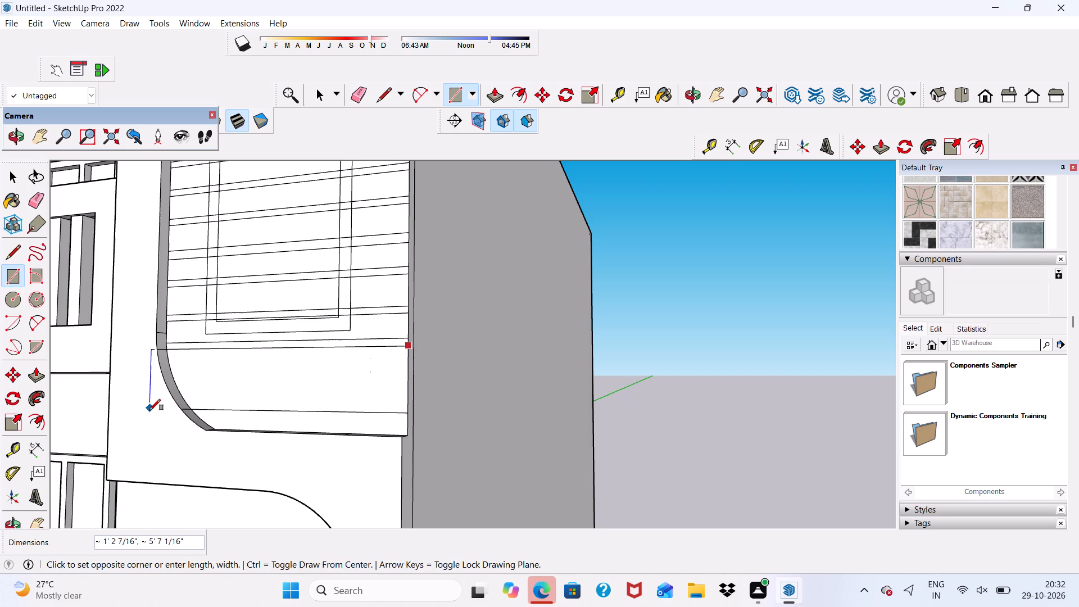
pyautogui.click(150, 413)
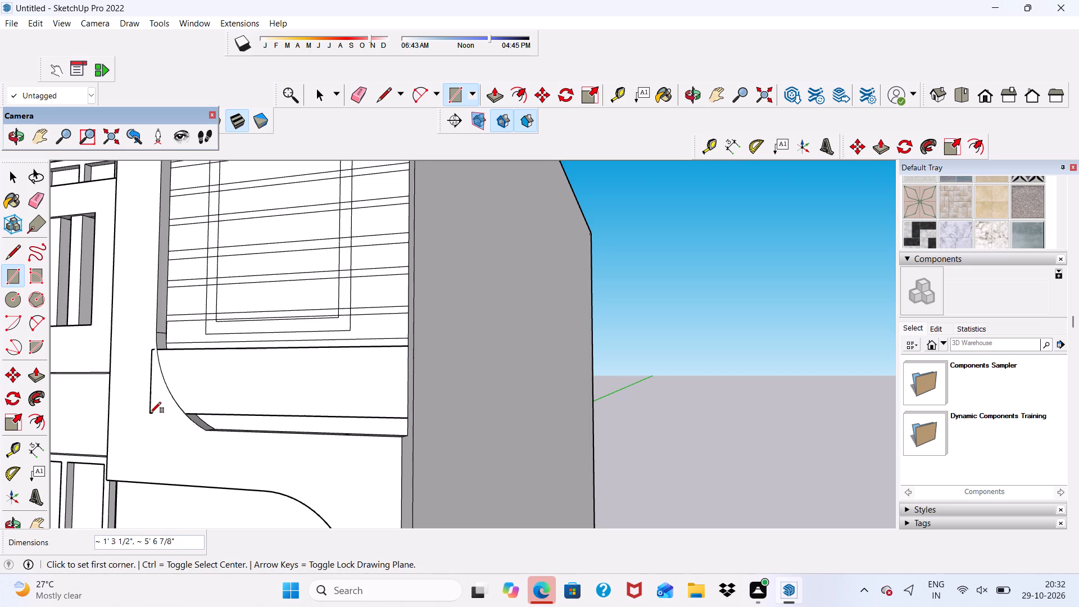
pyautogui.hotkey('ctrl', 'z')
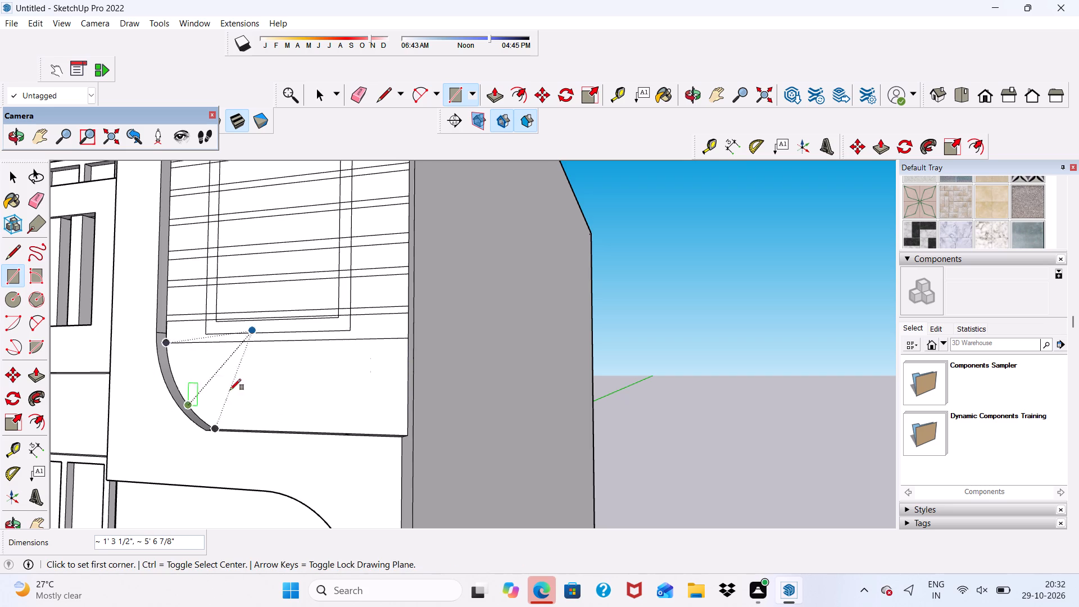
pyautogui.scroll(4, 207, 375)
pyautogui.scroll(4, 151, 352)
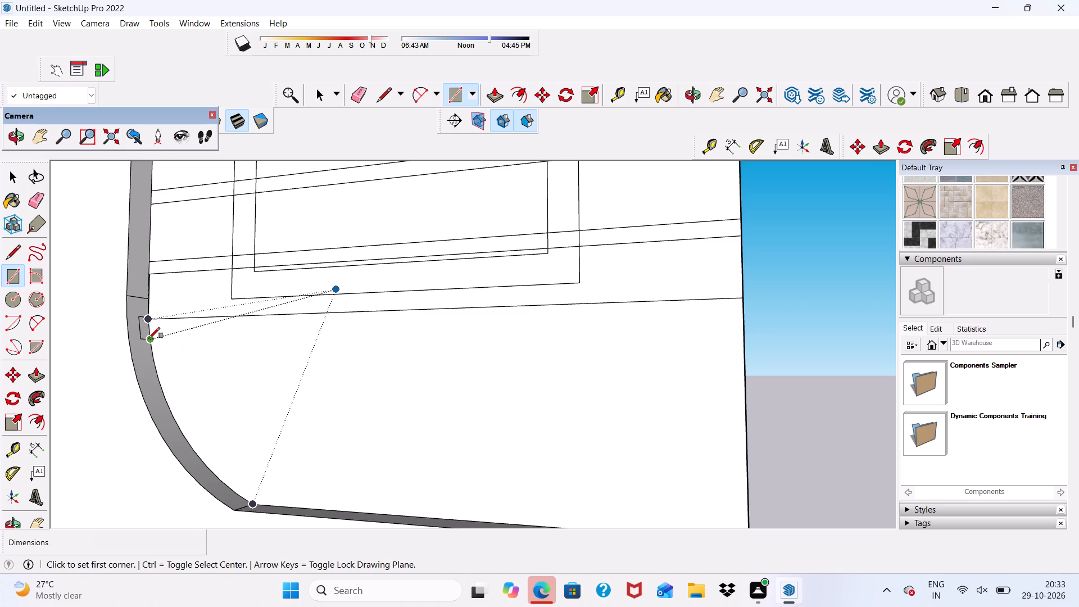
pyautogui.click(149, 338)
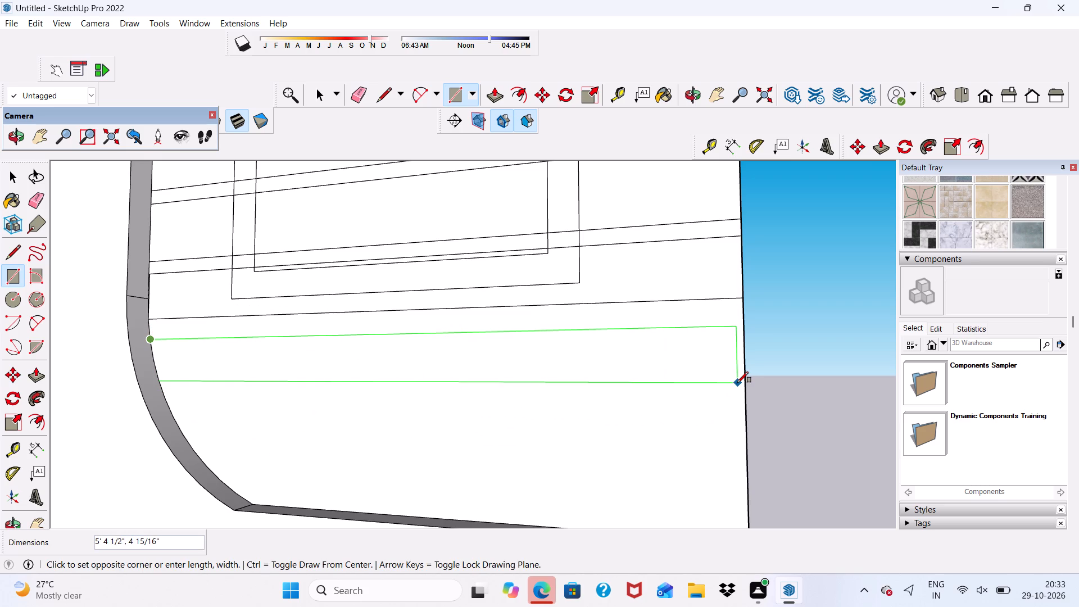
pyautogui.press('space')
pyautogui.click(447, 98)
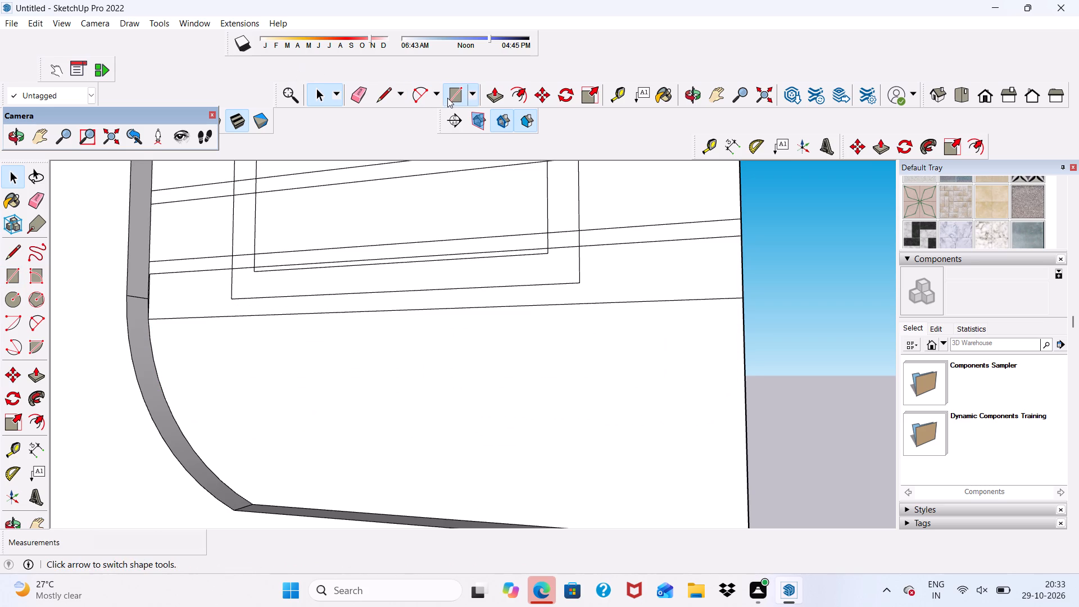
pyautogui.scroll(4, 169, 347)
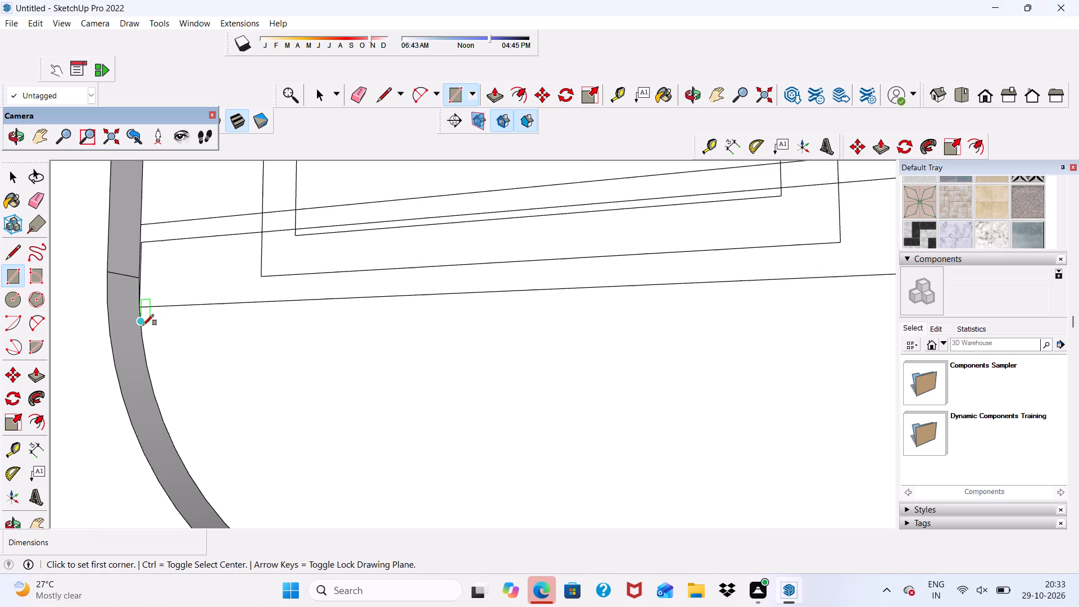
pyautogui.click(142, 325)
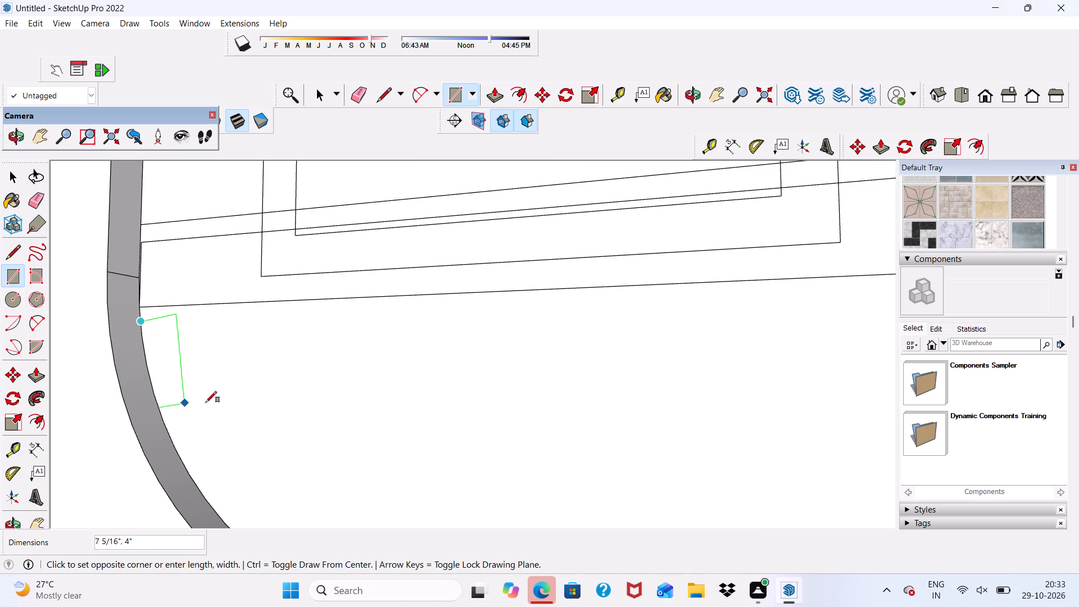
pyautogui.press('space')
# Draw a sixteenth band about 5'5 1/8" by 4 1/8" from the middle rounded panel's curved edge, leaving a thin gap below the fifteenth band.
pyautogui.click(458, 97)
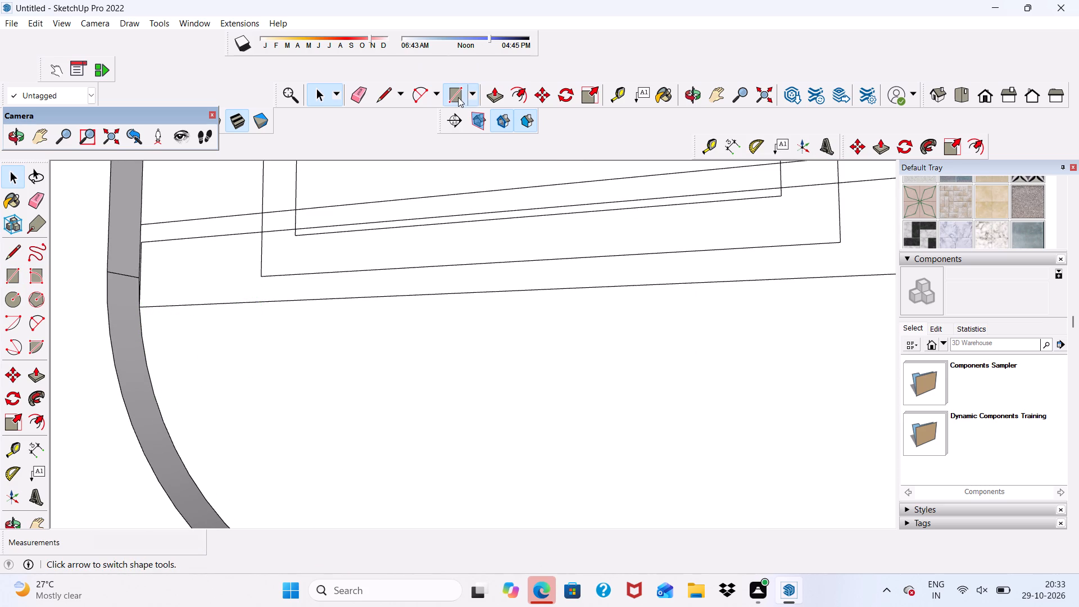
pyautogui.click(147, 337)
pyautogui.scroll(-4, 165, 379)
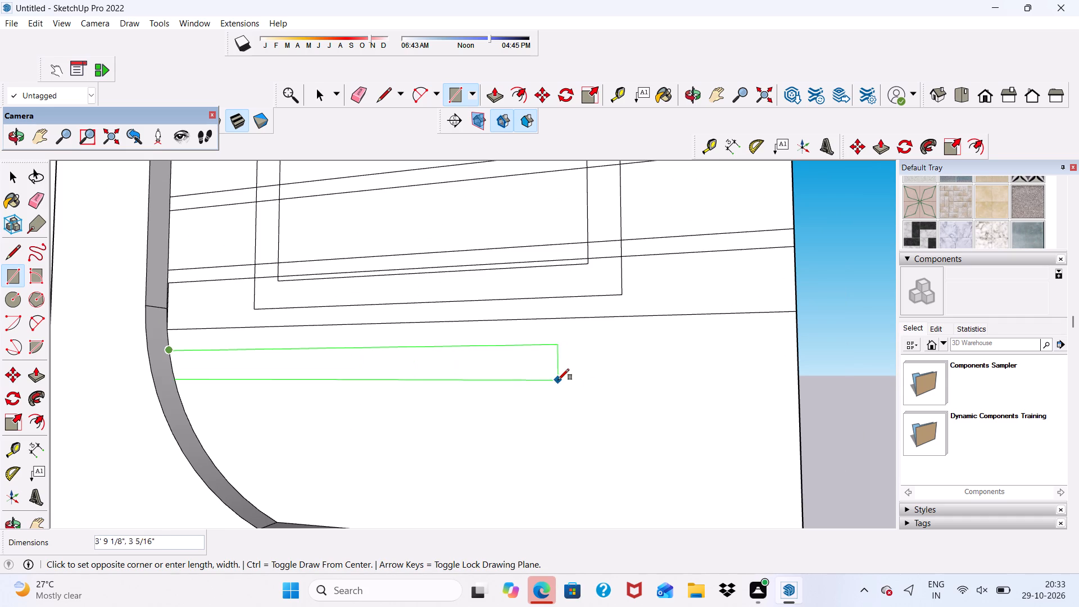
pyautogui.scroll(4, 790, 377)
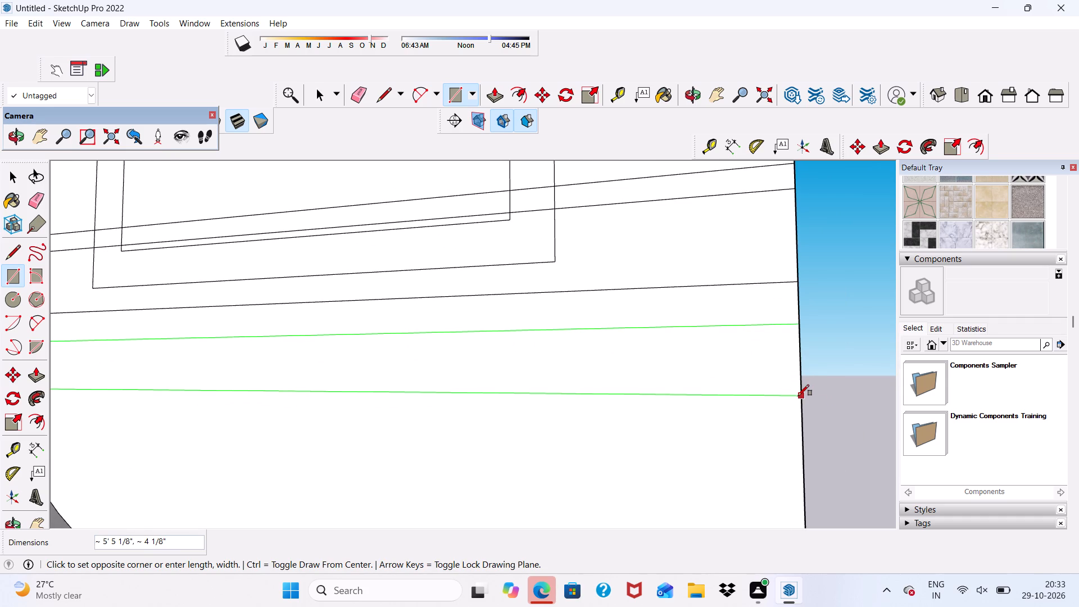
pyautogui.click(798, 396)
# Draw a seventeenth band about 5'2 5/8" by 4 9/16" from the middle rounded panel's curved edge, leaving a thin gap below the sixteenth band.
pyautogui.scroll(-5, 633, 257)
pyautogui.moveTo(593, 361); pyautogui.dragTo(537, 413, button='middle')
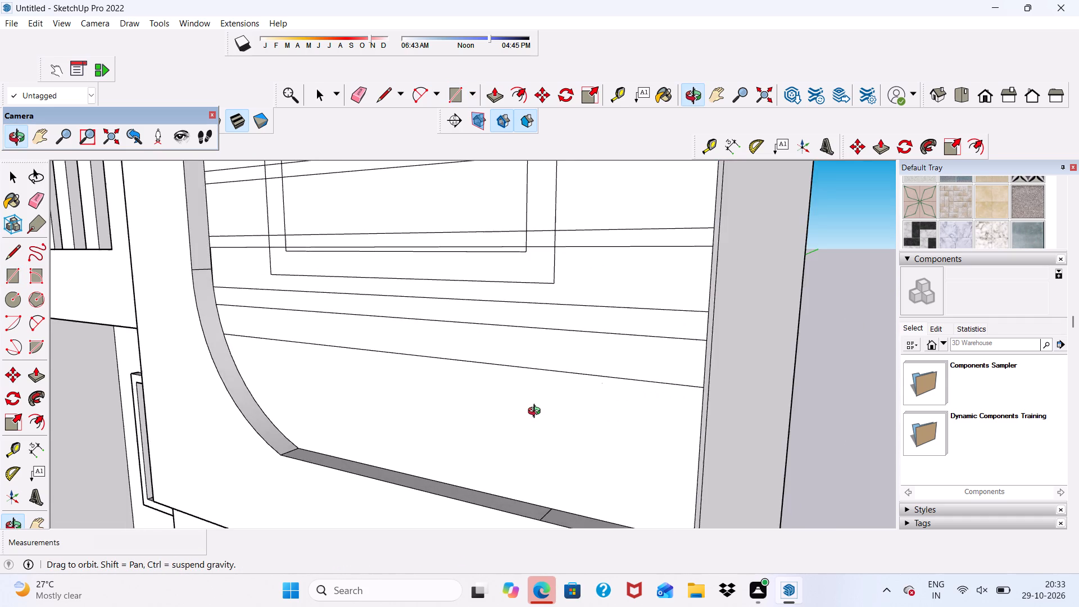
pyautogui.moveTo(537, 413); pyautogui.dragTo(566, 395, button='middle')
pyautogui.scroll(5, 209, 370)
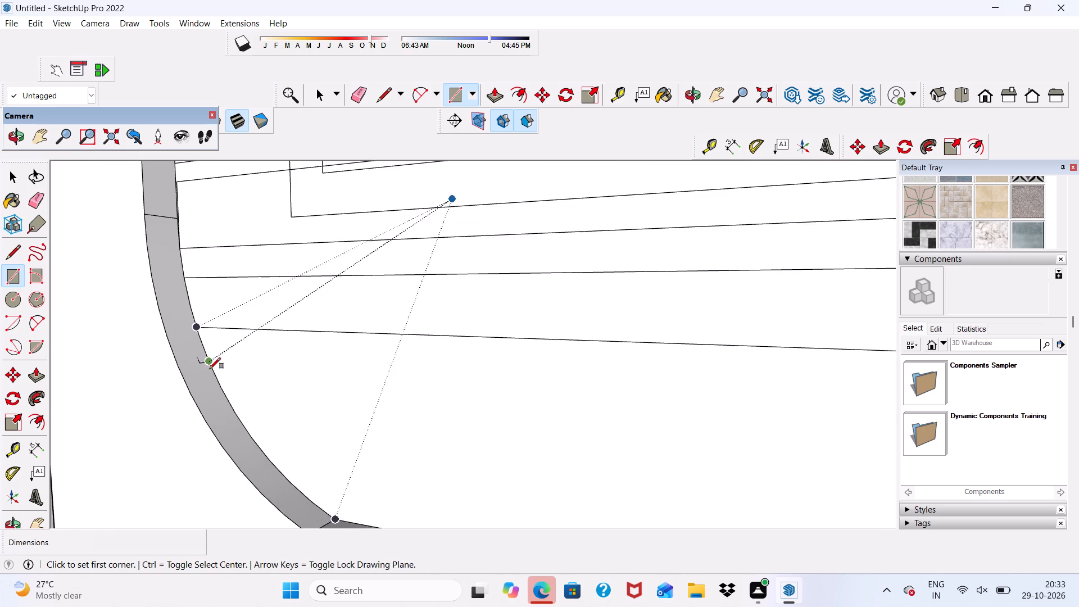
pyautogui.scroll(2, 209, 351)
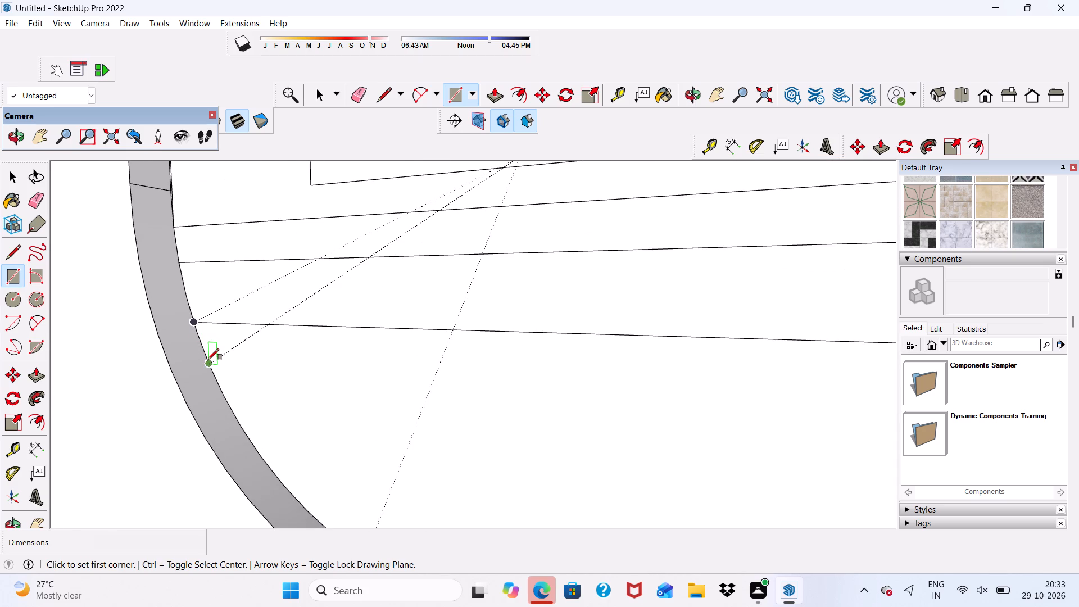
pyautogui.click(208, 360)
pyautogui.scroll(-3, 278, 388)
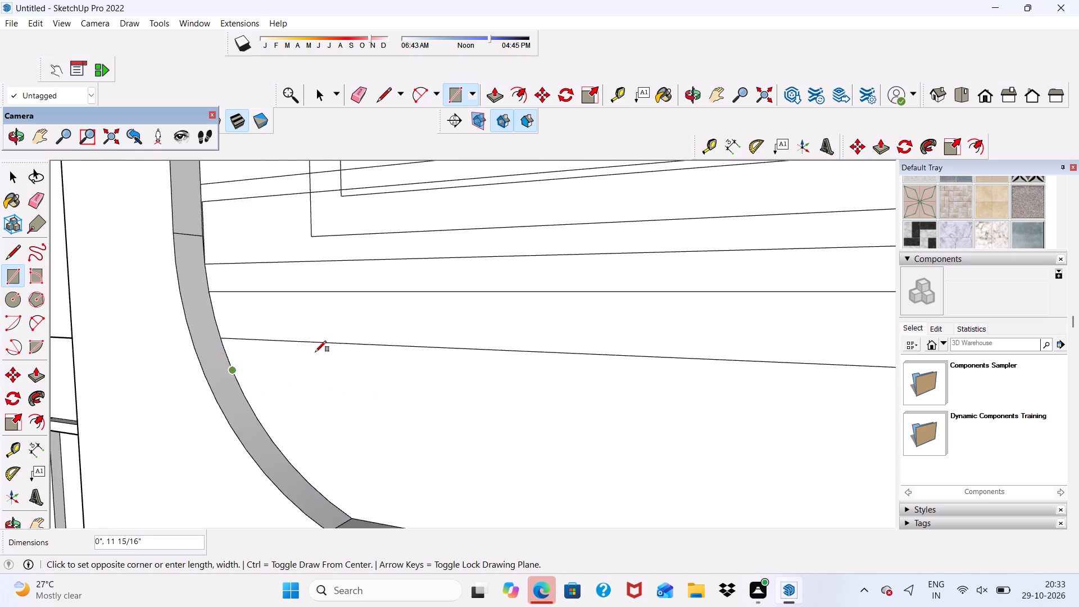
pyautogui.scroll(-5, 307, 348)
pyautogui.scroll(4, 618, 409)
pyautogui.scroll(-4, 668, 341)
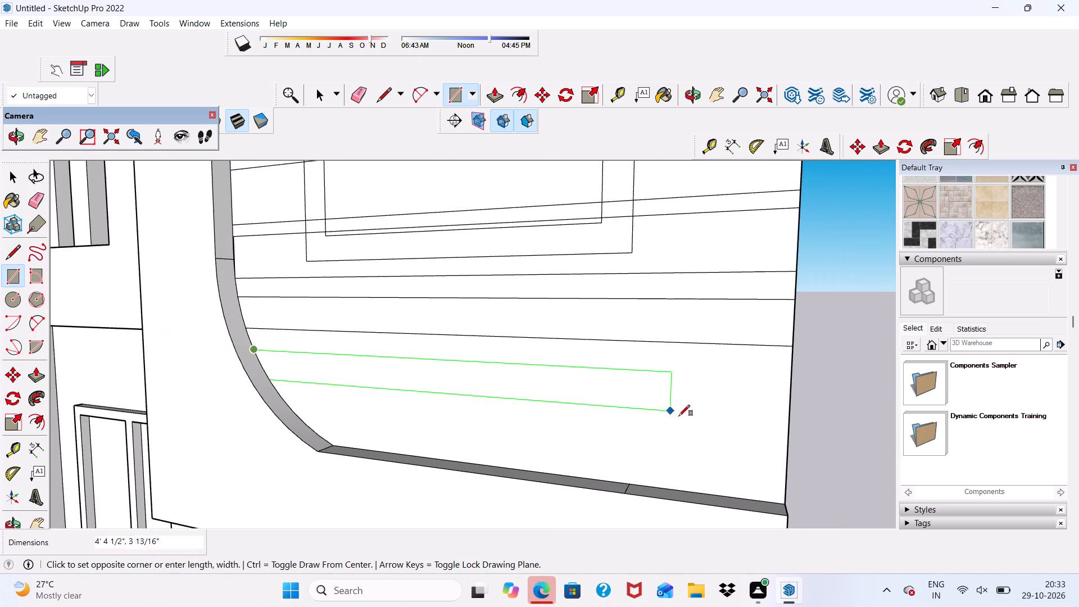
pyautogui.scroll(1, 762, 433)
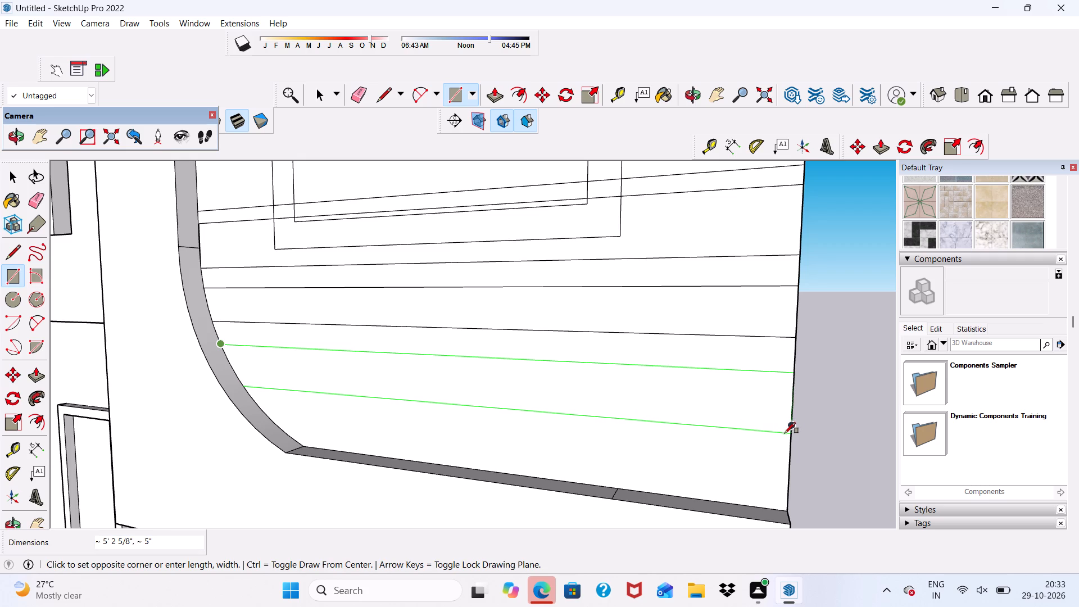
pyautogui.click(783, 427)
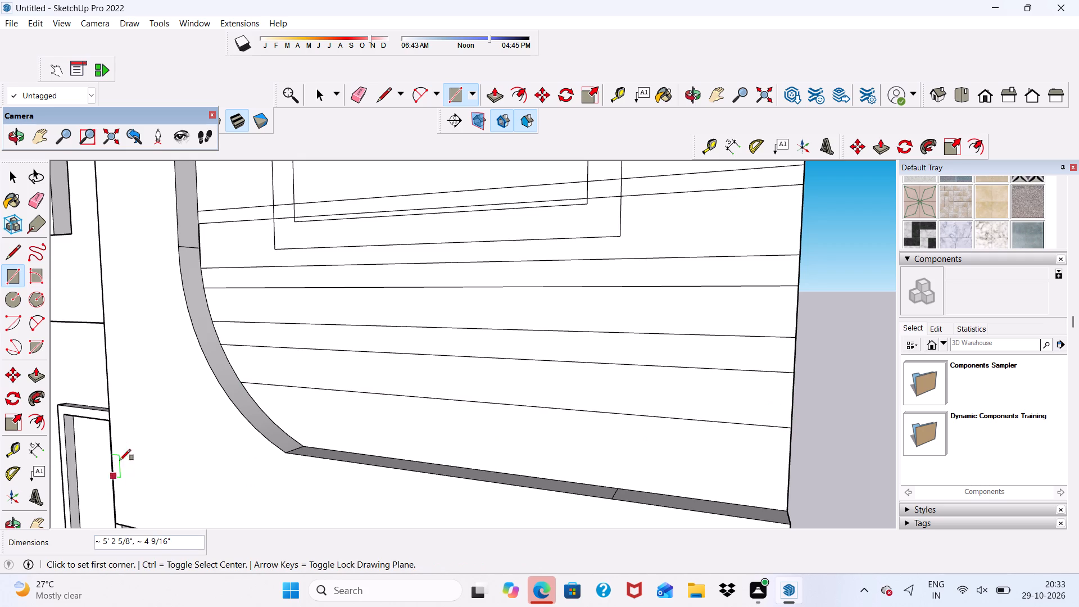
# Draw an eighteenth band about 4'8" by 4" along the middle rounded panel's lower edge, leaving a thin gap below the seventeenth band.
pyautogui.scroll(4, 279, 413)
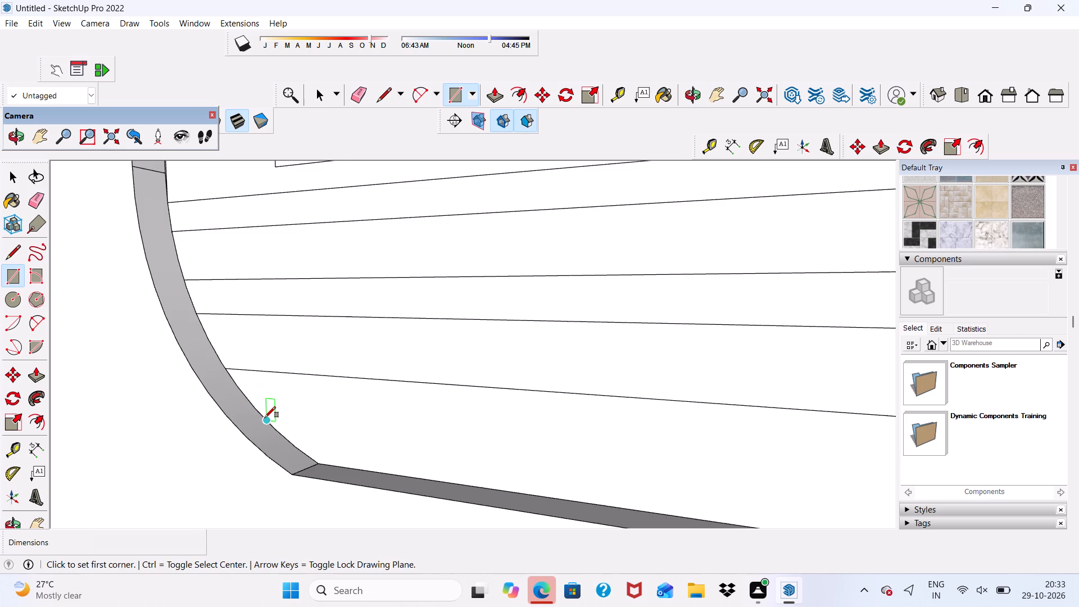
pyautogui.scroll(4, 265, 418)
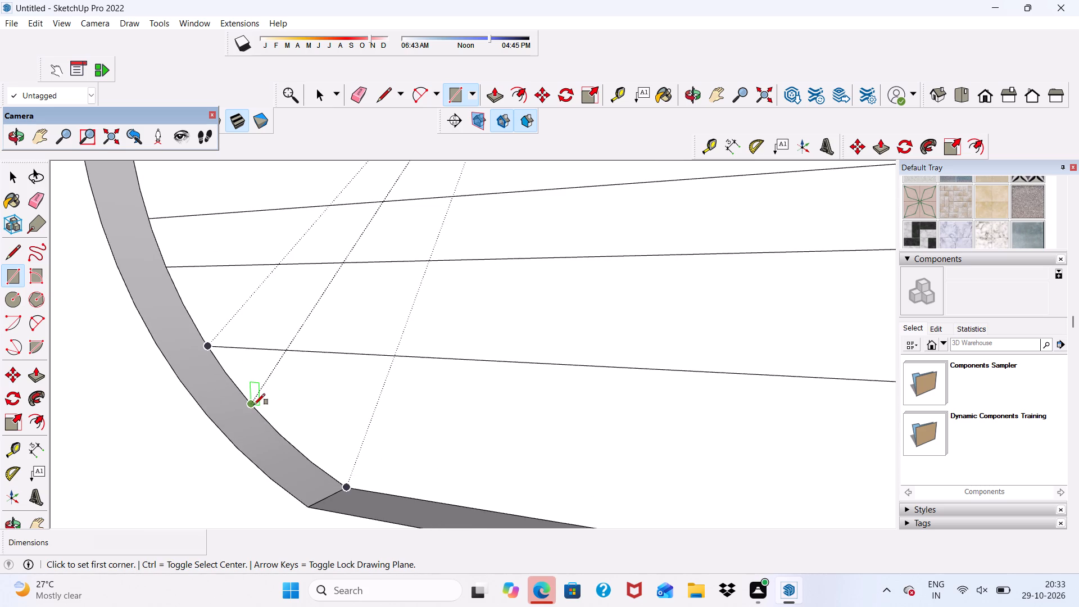
pyautogui.click(254, 405)
pyautogui.scroll(-11, 346, 431)
pyautogui.scroll(3, 592, 470)
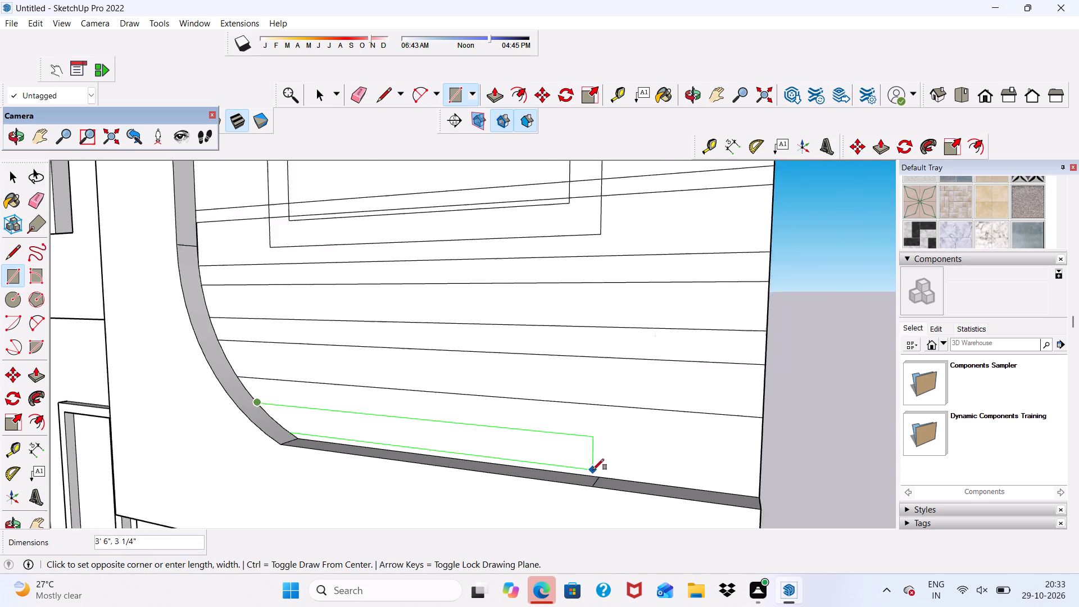
pyautogui.scroll(3, 593, 470)
pyautogui.scroll(-5, 510, 431)
pyautogui.scroll(3, 672, 472)
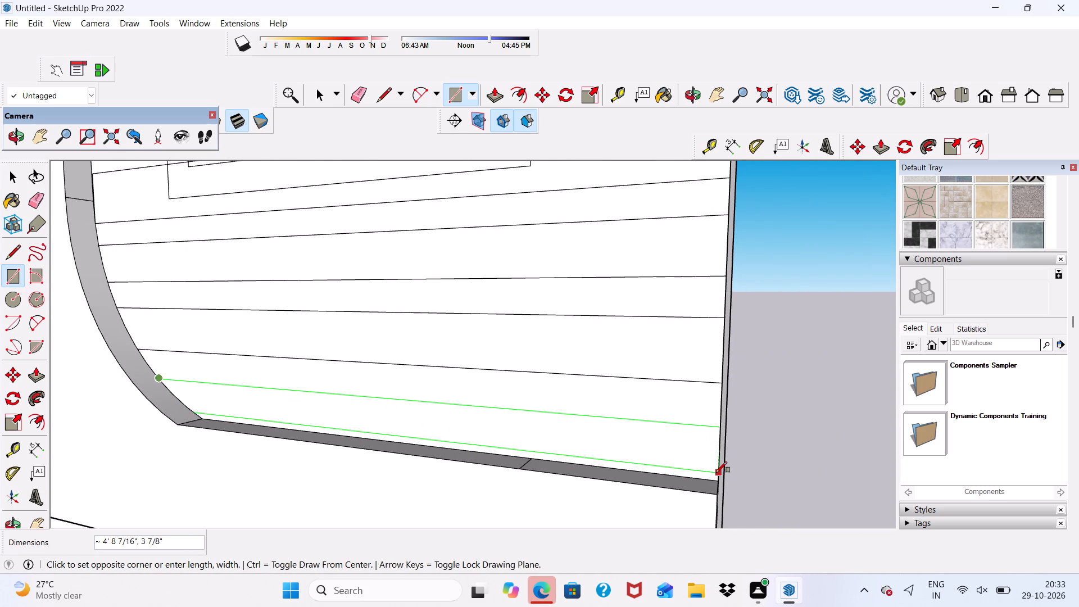
pyautogui.click(716, 474)
pyautogui.scroll(-4, 605, 405)
pyautogui.moveTo(603, 405); pyautogui.dragTo(603, 404, button='middle')
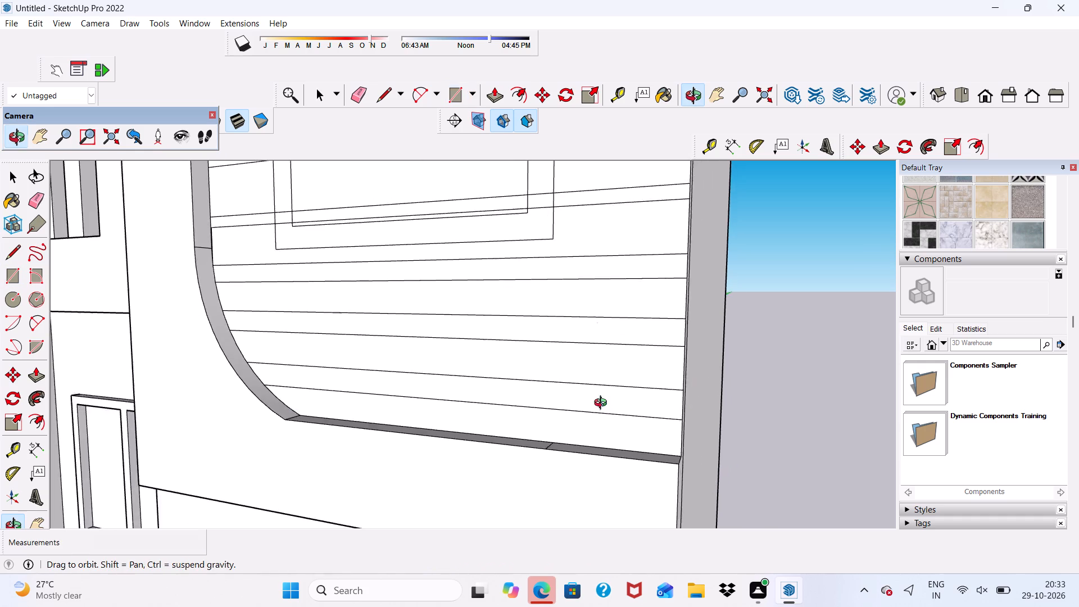
pyautogui.moveTo(603, 404); pyautogui.dragTo(696, 383, button='middle')
pyautogui.press('space')
# Erase the band lines crossing the upper part of the window's inner rectangle on the middle rounded panel.
pyautogui.scroll(-7, 665, 437)
pyautogui.scroll(1, 508, 380)
pyautogui.moveTo(505, 374); pyautogui.dragTo(474, 468, button='middle')
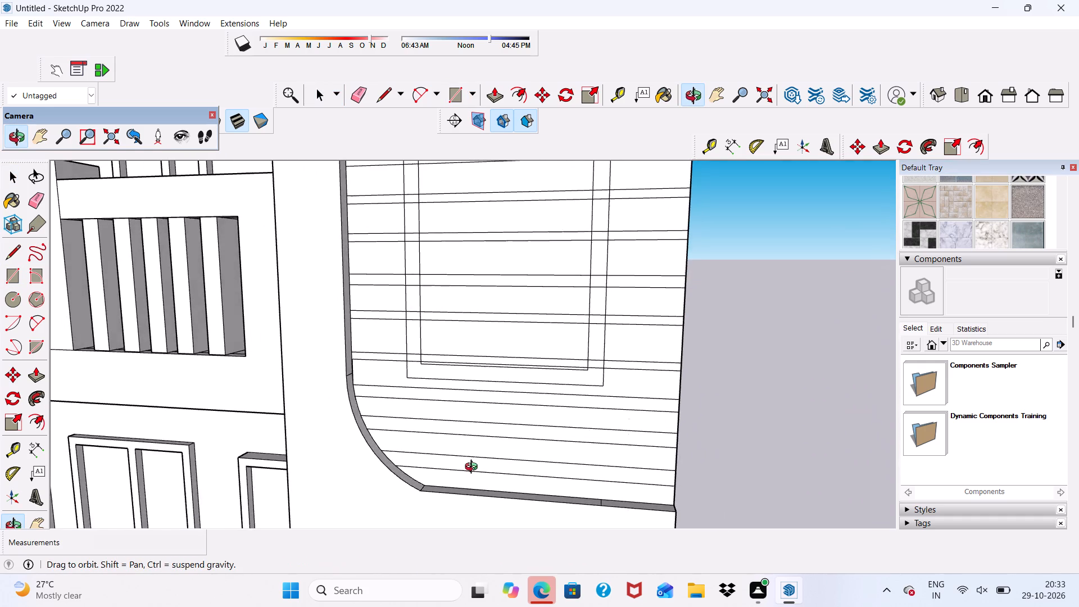
pyautogui.moveTo(474, 468); pyautogui.dragTo(439, 487, button='middle')
pyautogui.scroll(6, 364, 406)
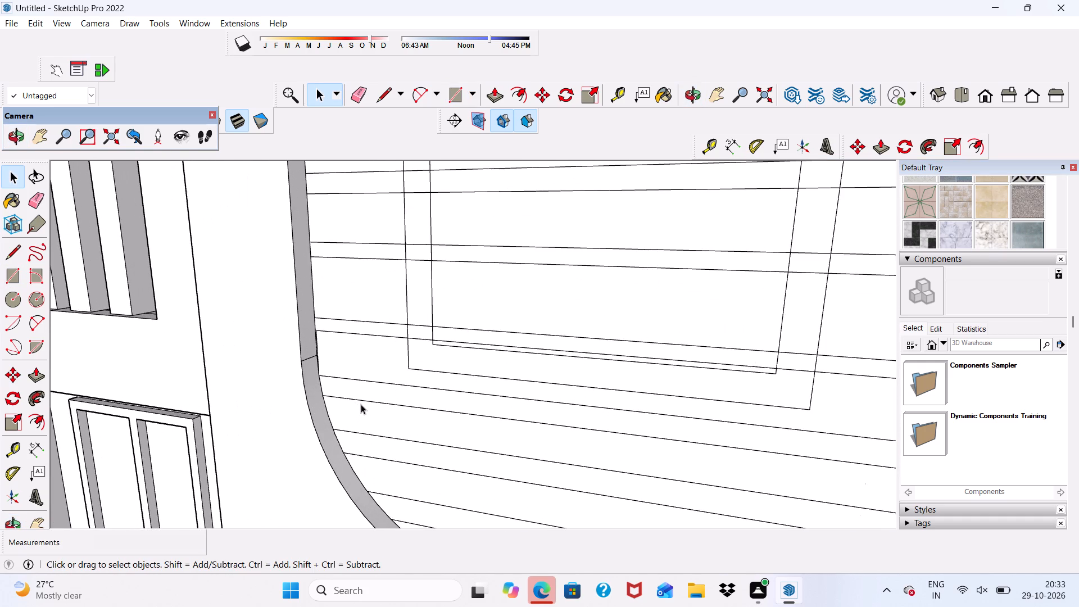
pyautogui.scroll(-4, 361, 404)
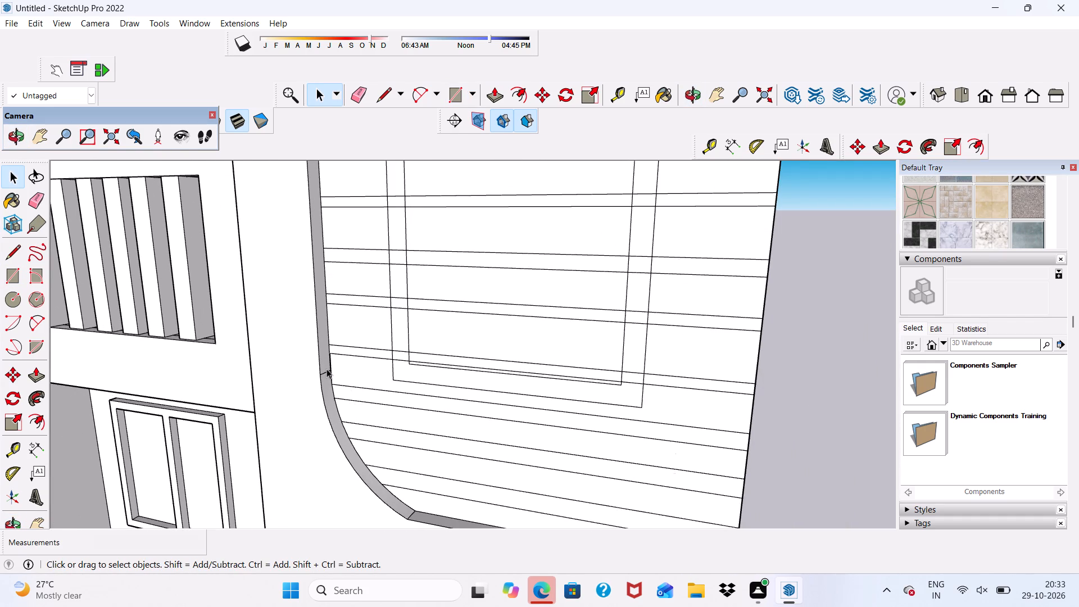
pyautogui.click(357, 88)
pyautogui.scroll(-5, 442, 441)
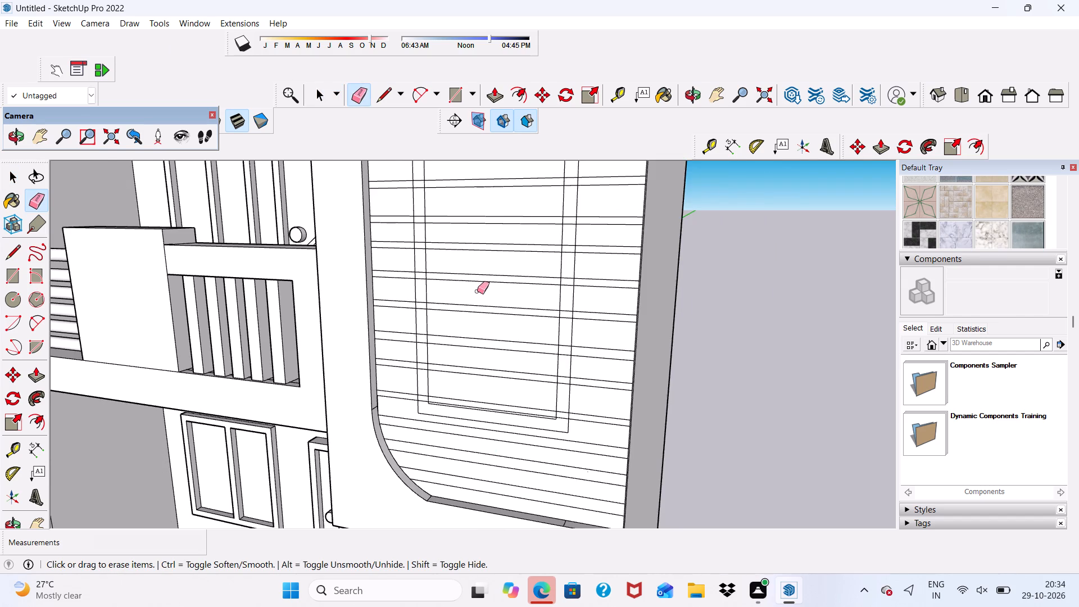
pyautogui.scroll(-6, 477, 292)
pyautogui.scroll(6, 492, 246)
pyautogui.scroll(-6, 494, 225)
pyautogui.scroll(5, 495, 211)
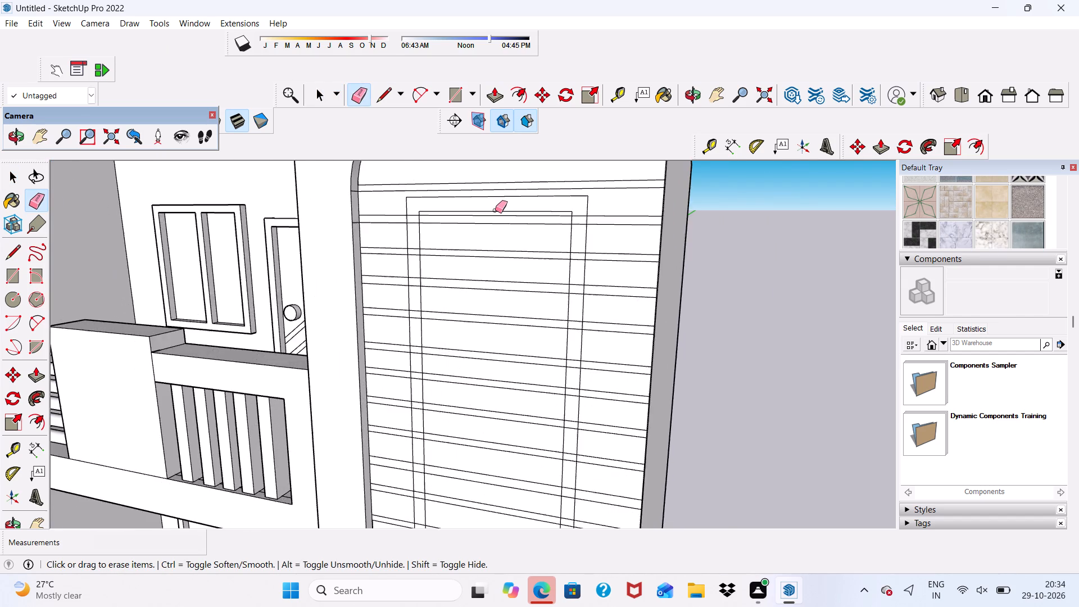
pyautogui.scroll(11, 495, 210)
pyautogui.moveTo(495, 224); pyautogui.dragTo(496, 264)
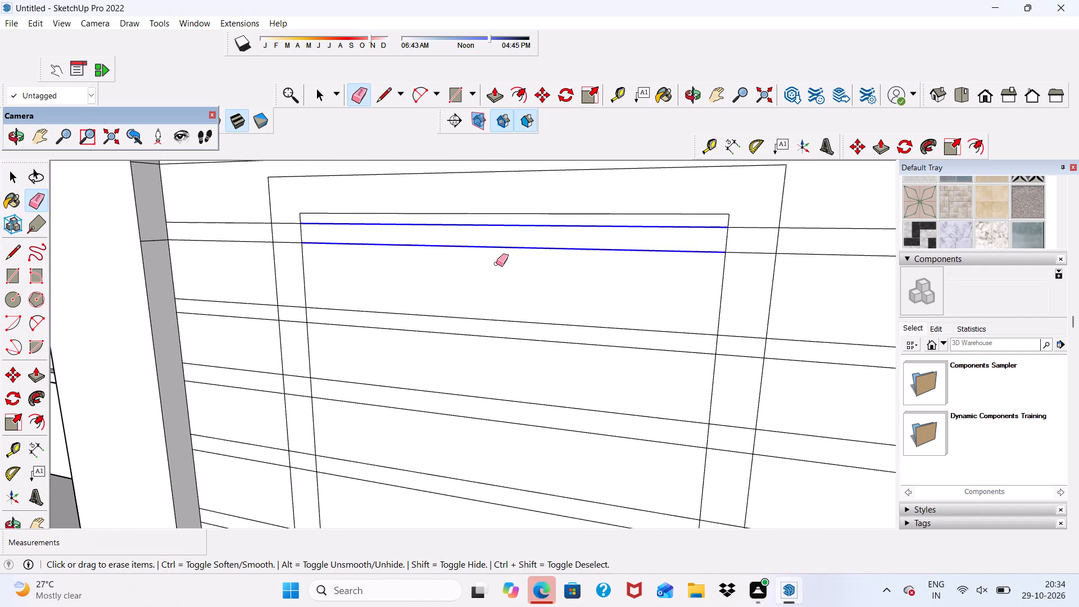
pyautogui.moveTo(496, 264); pyautogui.dragTo(496, 274)
pyautogui.moveTo(495, 280); pyautogui.dragTo(489, 342)
pyautogui.moveTo(475, 341); pyautogui.dragTo(470, 429)
pyautogui.scroll(-4, 450, 300)
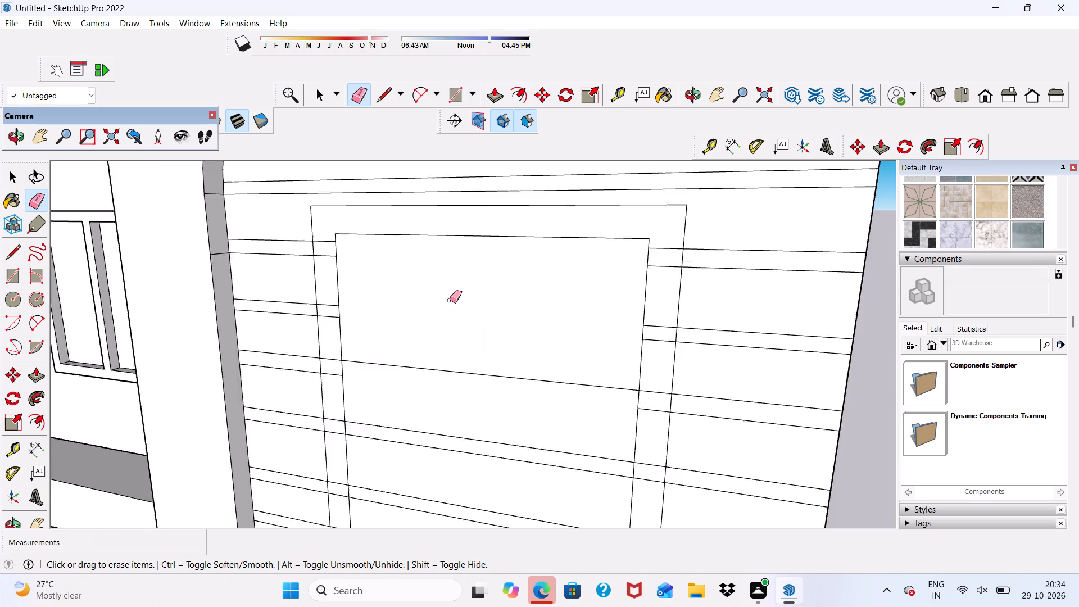
pyautogui.scroll(-2, 450, 300)
pyautogui.moveTo(476, 345); pyautogui.dragTo(478, 393)
pyautogui.moveTo(468, 387); pyautogui.dragTo(468, 424)
# Erase the remaining band lines crossing the middle and lower parts of the window's inner rectangle.
pyautogui.scroll(-6, 438, 306)
pyautogui.moveTo(452, 384); pyautogui.dragTo(462, 451)
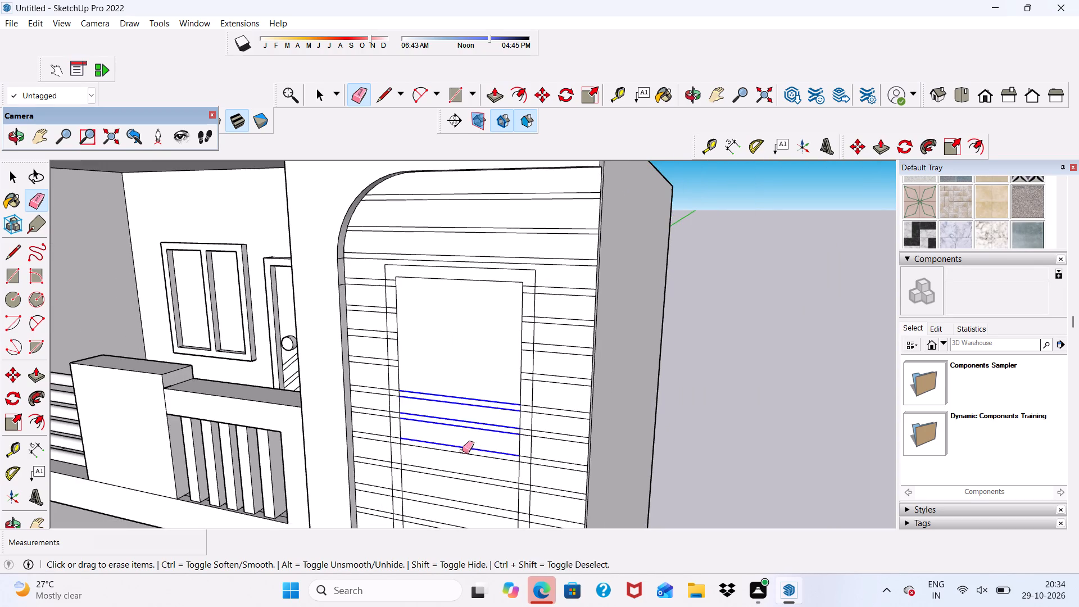
pyautogui.moveTo(462, 451); pyautogui.dragTo(462, 452)
pyautogui.scroll(4, 450, 379)
pyautogui.scroll(-10, 448, 379)
pyautogui.scroll(5, 457, 433)
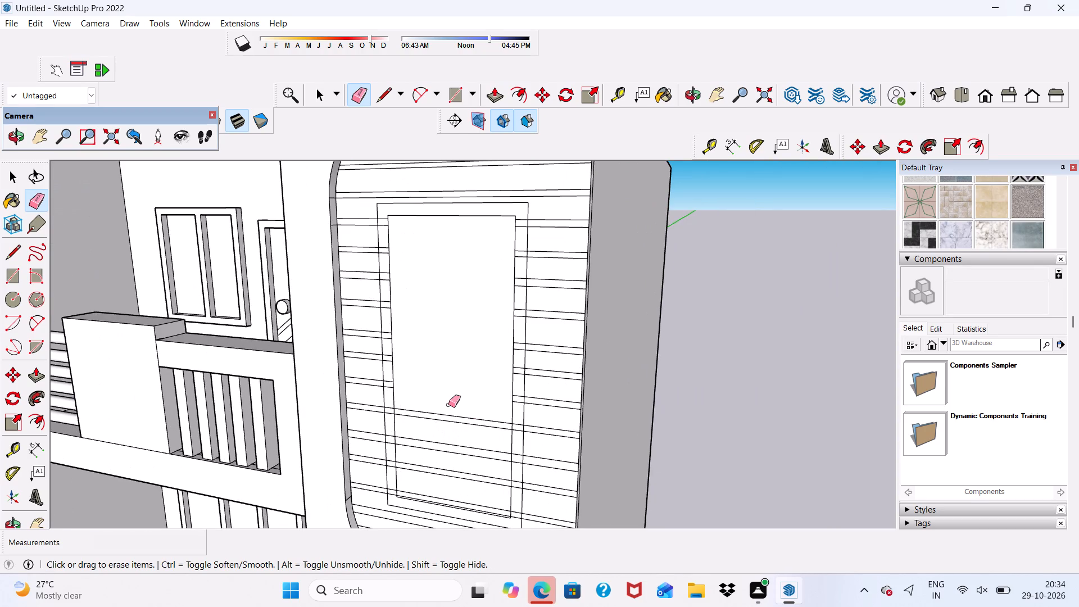
pyautogui.moveTo(448, 405); pyautogui.dragTo(446, 500)
pyautogui.scroll(5, 439, 488)
pyautogui.scroll(-1, 429, 489)
pyautogui.scroll(5, 429, 491)
pyautogui.scroll(-3, 428, 491)
pyautogui.scroll(6, 368, 529)
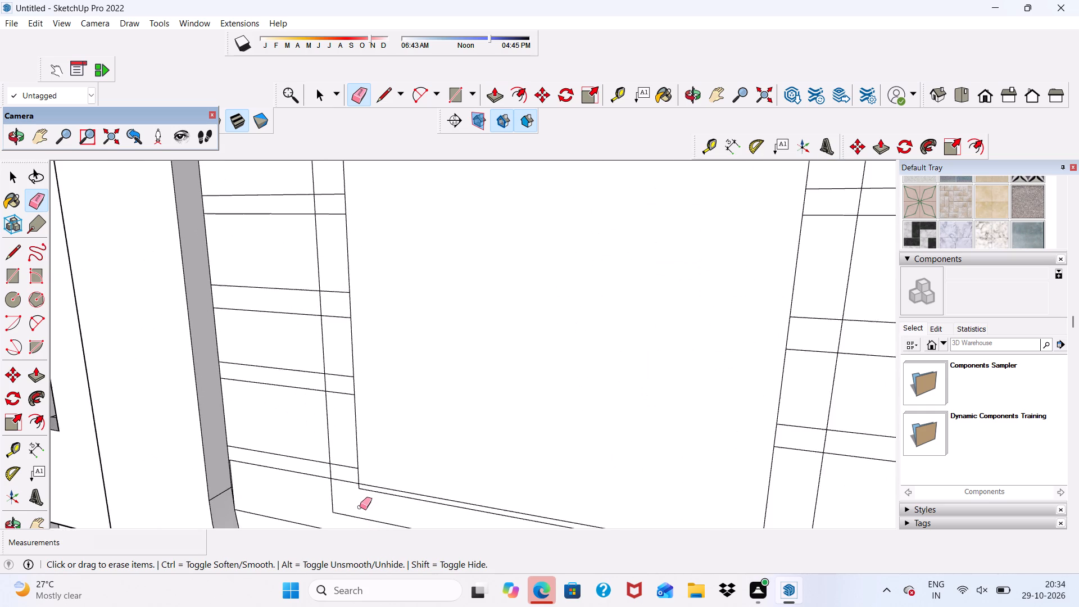
pyautogui.scroll(7, 360, 507)
pyautogui.moveTo(369, 468); pyautogui.dragTo(371, 460)
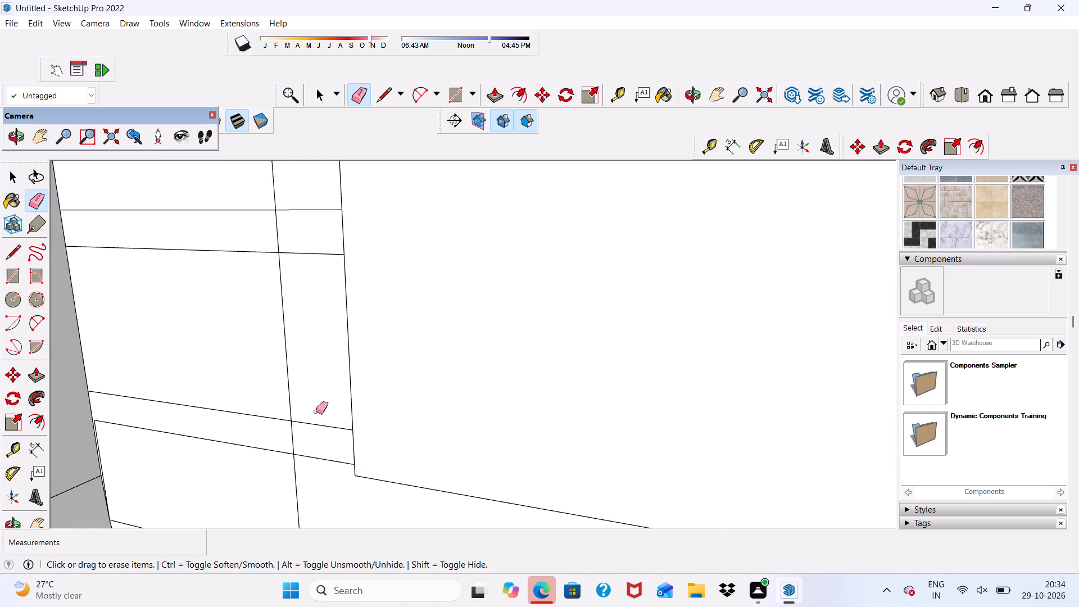
# Erase the lowest pair of band segments crossing the left side of the window frame, between its inner and outer outlines.
pyautogui.moveTo(314, 427); pyautogui.dragTo(311, 461)
pyautogui.scroll(-5, 307, 434)
pyautogui.moveTo(310, 415); pyautogui.dragTo(316, 446)
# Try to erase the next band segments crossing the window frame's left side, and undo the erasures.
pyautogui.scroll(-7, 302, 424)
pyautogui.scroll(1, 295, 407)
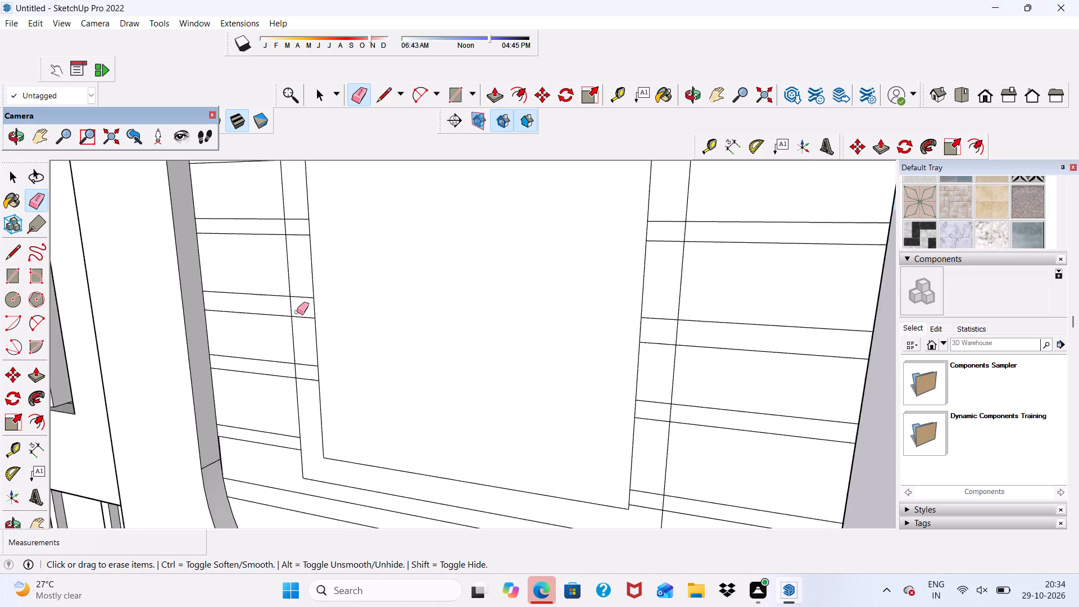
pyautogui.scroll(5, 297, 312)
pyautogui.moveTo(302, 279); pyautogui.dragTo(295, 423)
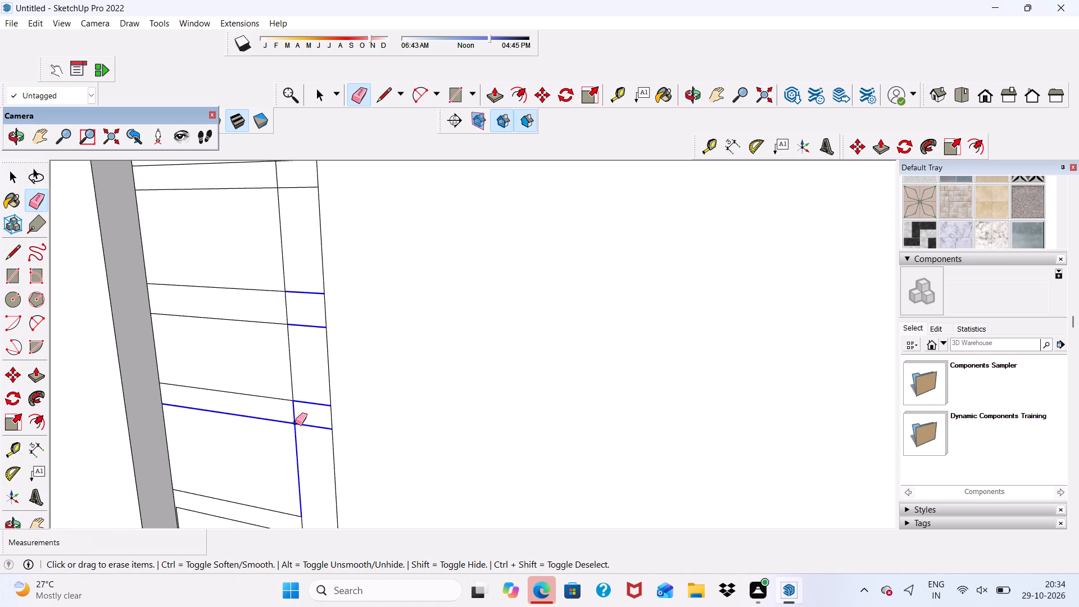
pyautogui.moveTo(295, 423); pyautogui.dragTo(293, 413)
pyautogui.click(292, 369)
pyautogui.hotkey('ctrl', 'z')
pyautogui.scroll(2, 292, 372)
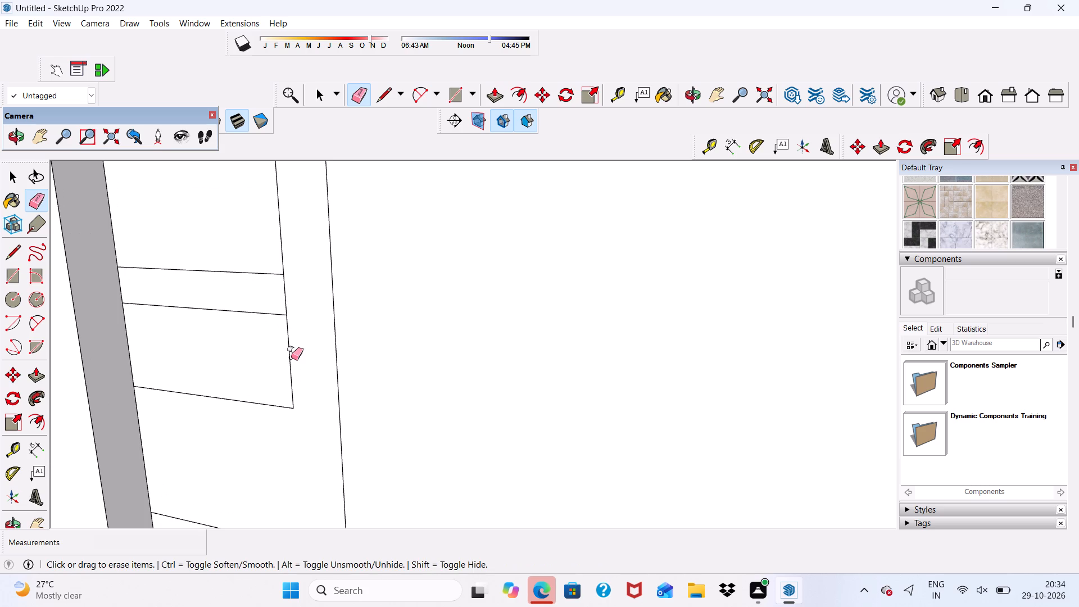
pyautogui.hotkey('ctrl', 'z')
# Erase the lower and middle band segments between the window frame's left outlines, keeping the frame's outer line.
pyautogui.scroll(4, 303, 262)
pyautogui.moveTo(303, 262); pyautogui.dragTo(288, 341)
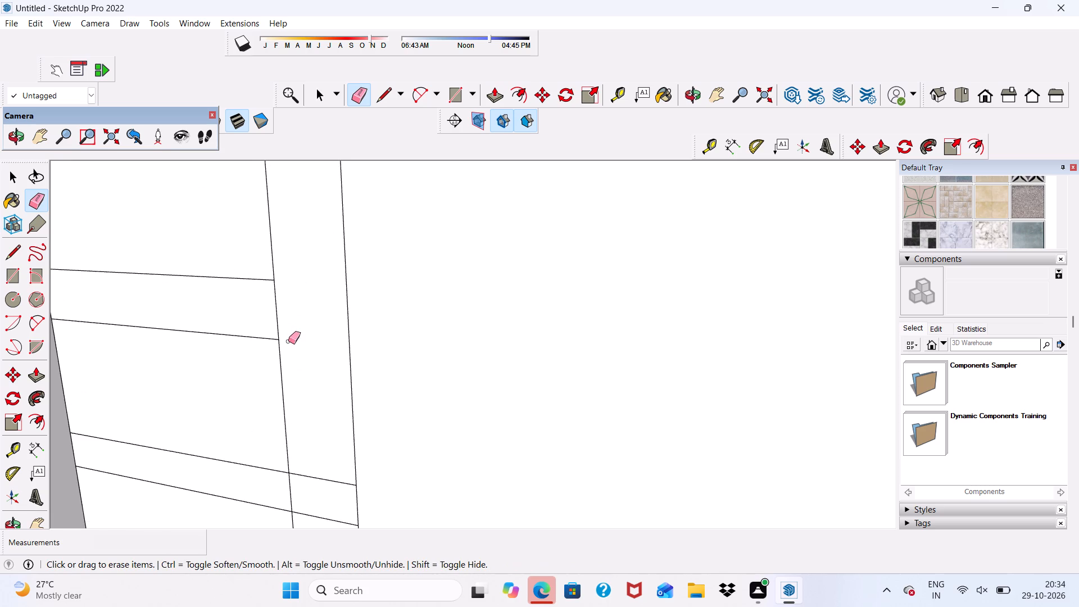
pyautogui.scroll(-3, 298, 379)
pyautogui.moveTo(304, 425); pyautogui.dragTo(310, 491)
pyautogui.scroll(-10, 294, 406)
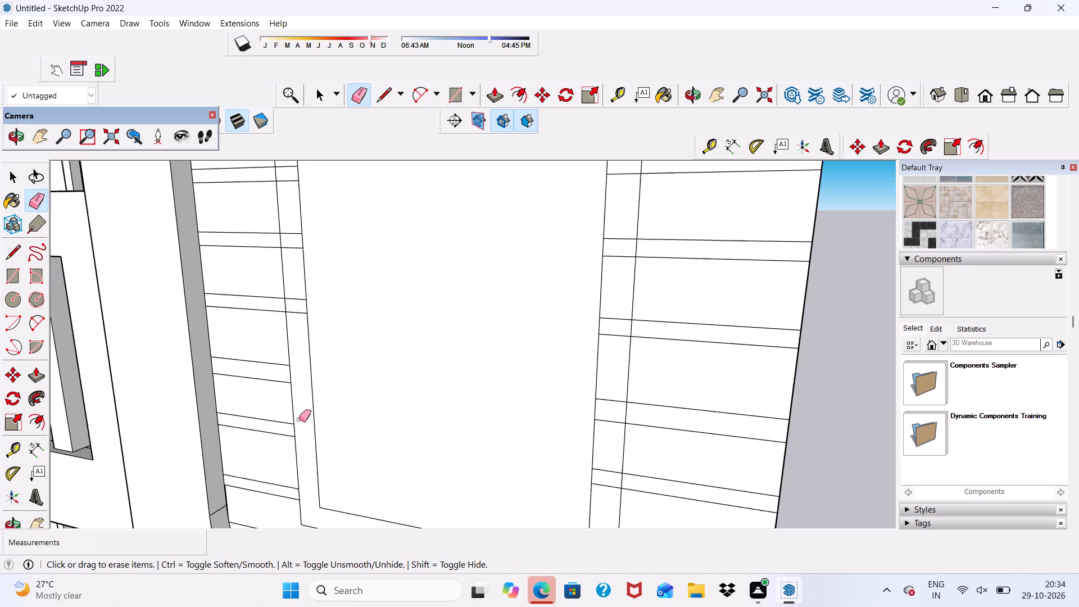
pyautogui.scroll(-9, 299, 419)
pyautogui.scroll(6, 279, 289)
pyautogui.scroll(10, 298, 412)
pyautogui.moveTo(314, 332); pyautogui.dragTo(314, 400)
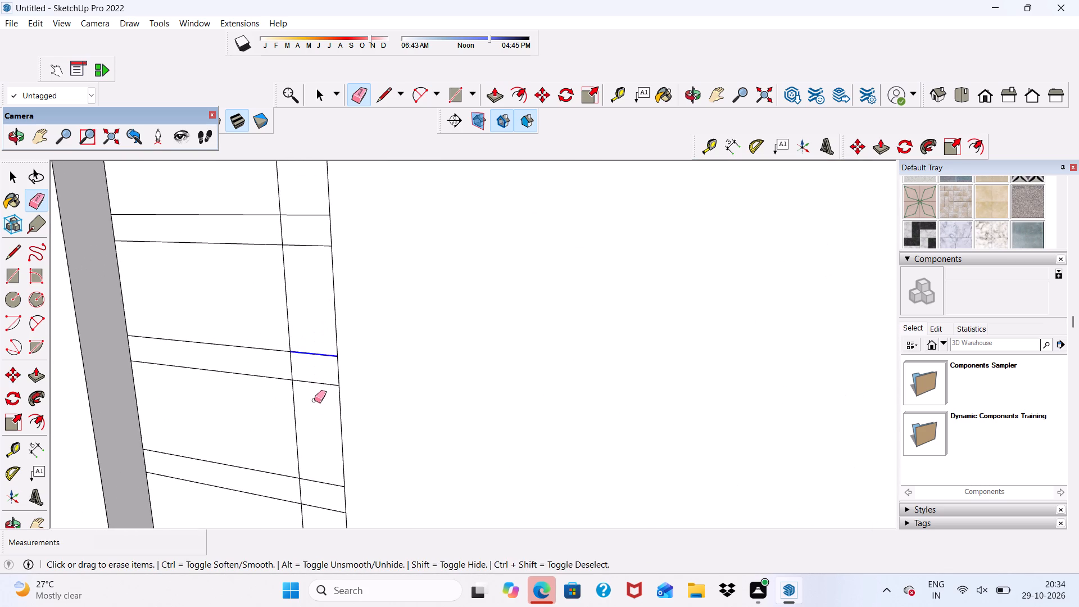
pyautogui.moveTo(314, 400); pyautogui.dragTo(314, 429)
pyautogui.moveTo(312, 376); pyautogui.dragTo(312, 393)
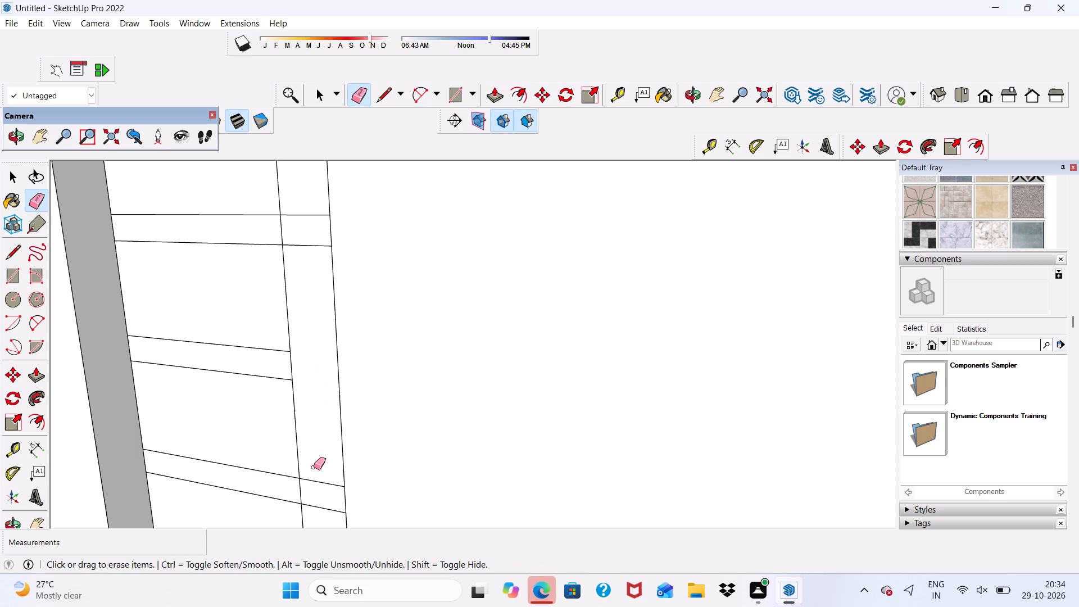
pyautogui.moveTo(314, 470); pyautogui.dragTo(321, 518)
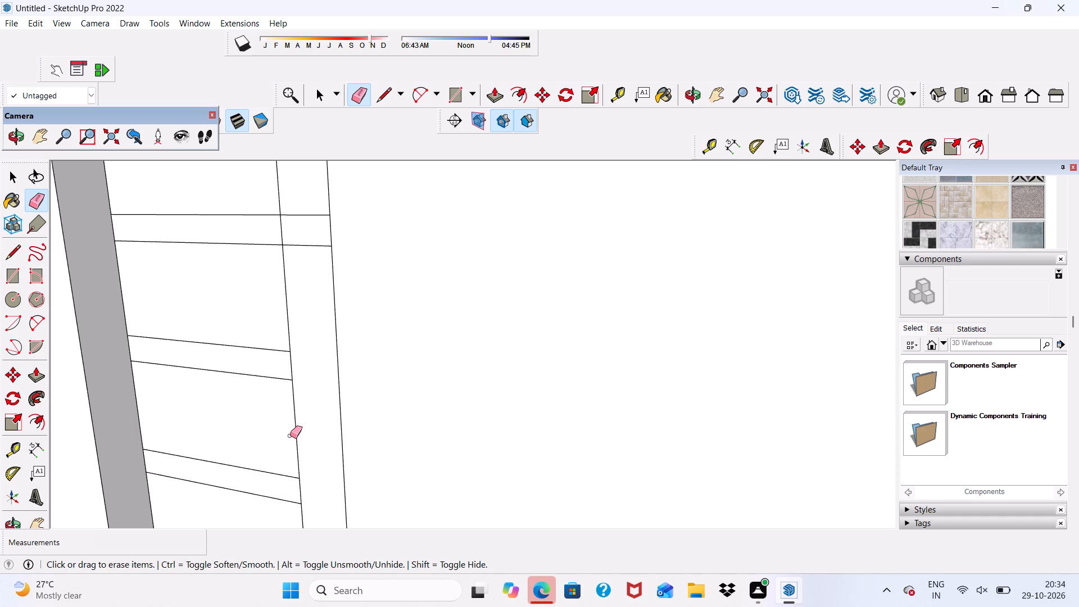
# Erase the top three pairs of band segments crossing the left side of the window frame, between its two outlines.
pyautogui.scroll(-11, 290, 436)
pyautogui.scroll(2, 302, 323)
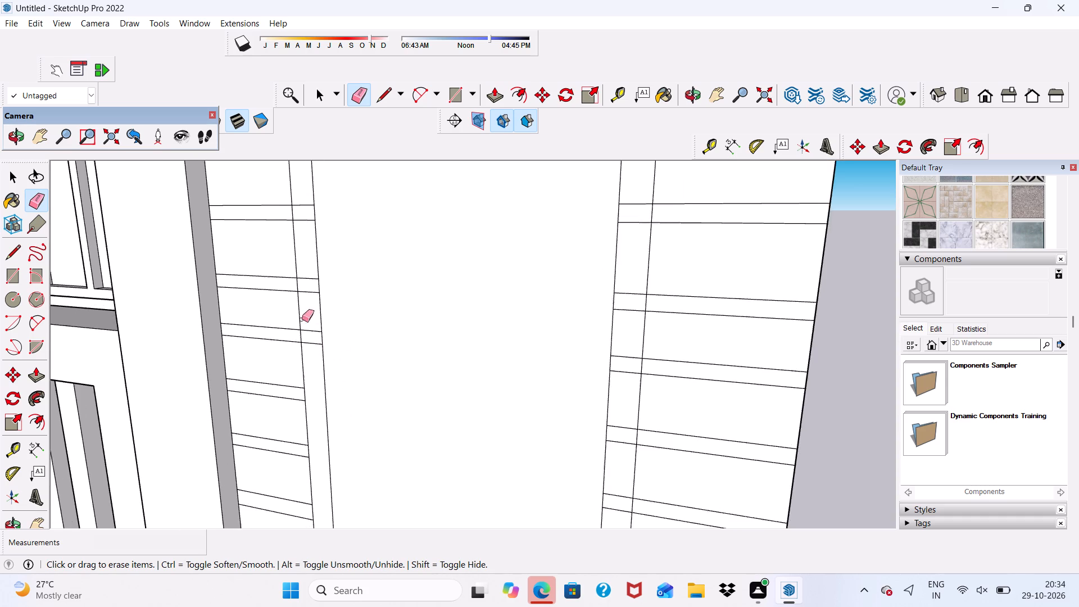
pyautogui.scroll(-5, 312, 445)
pyautogui.scroll(6, 303, 178)
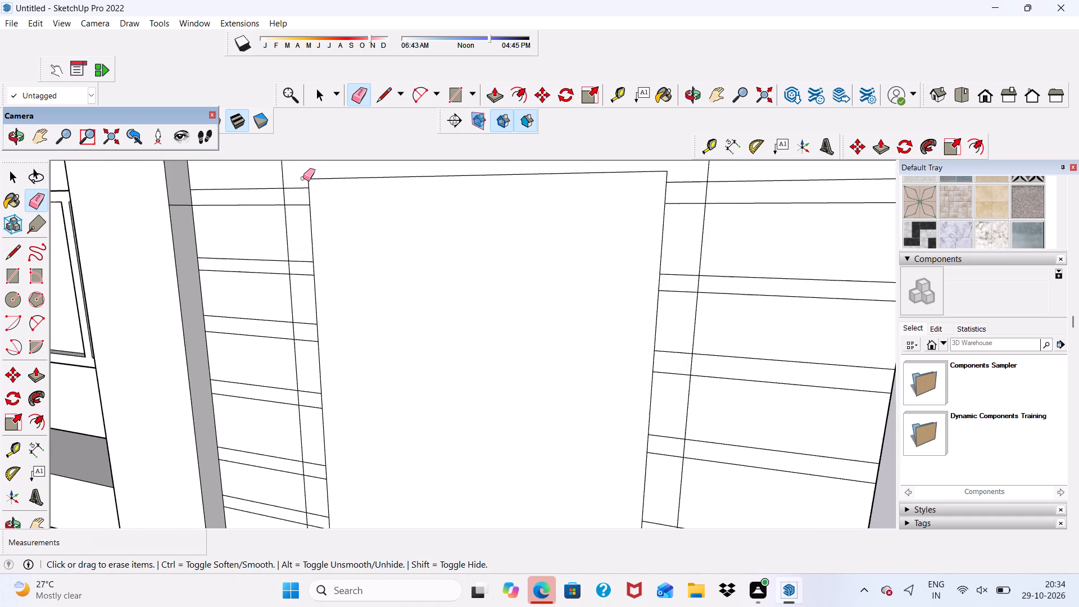
pyautogui.scroll(6, 303, 178)
pyautogui.moveTo(292, 177); pyautogui.dragTo(300, 245)
pyautogui.moveTo(293, 194); pyautogui.dragTo(293, 224)
pyautogui.scroll(-4, 293, 220)
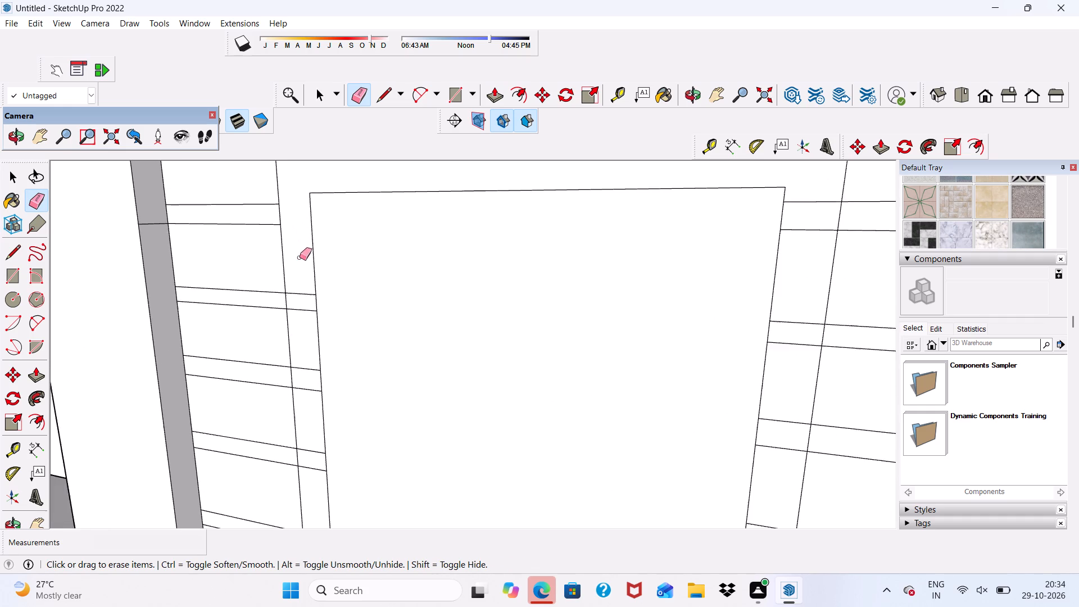
pyautogui.scroll(4, 303, 282)
pyautogui.moveTo(303, 282); pyautogui.dragTo(303, 324)
pyautogui.scroll(-3, 302, 309)
pyautogui.moveTo(302, 373); pyautogui.dragTo(306, 404)
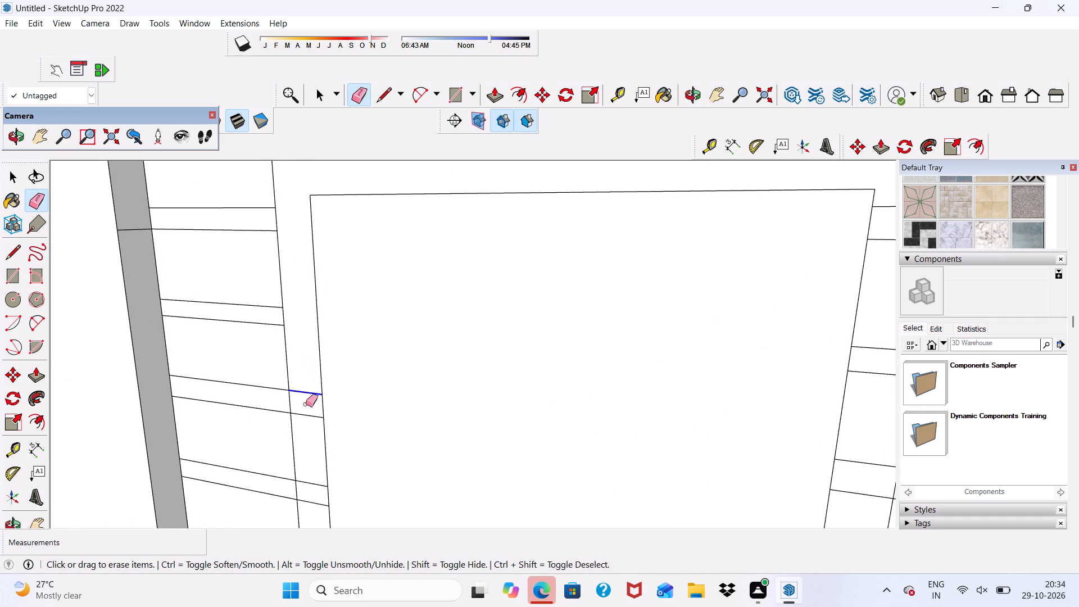
pyautogui.moveTo(306, 404); pyautogui.dragTo(306, 415)
# Erase the remaining pairs of band segments between the window frame's left outlines, clearing that side of the frame.
pyautogui.scroll(-6, 298, 346)
pyautogui.scroll(6, 303, 413)
pyautogui.moveTo(303, 414); pyautogui.dragTo(303, 461)
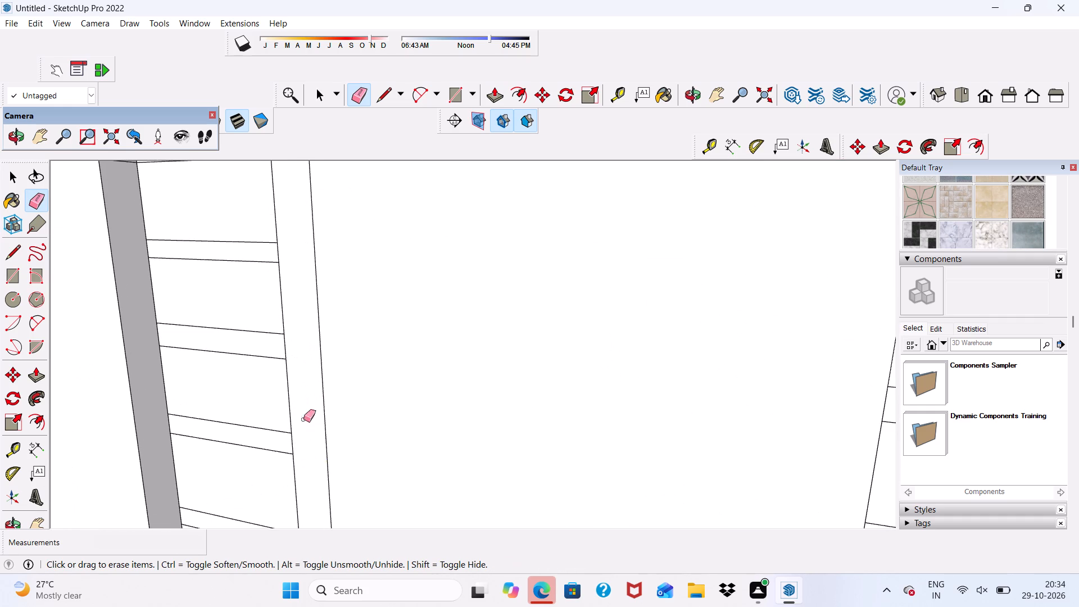
pyautogui.scroll(-11, 307, 333)
pyautogui.scroll(5, 312, 424)
pyautogui.moveTo(312, 421); pyautogui.dragTo(314, 436)
pyautogui.scroll(-2, 306, 373)
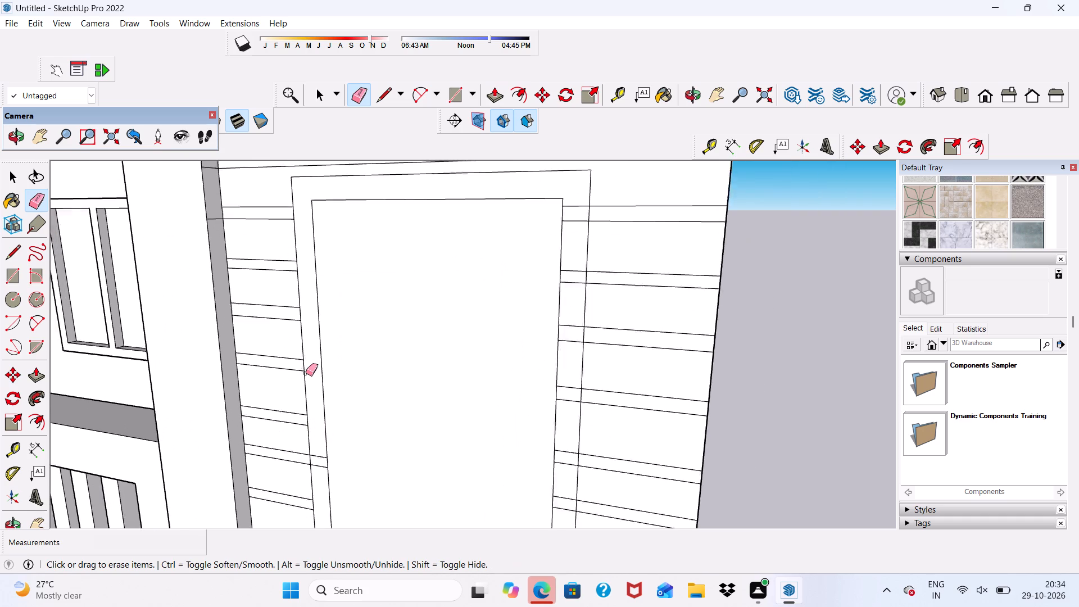
pyautogui.scroll(-10, 306, 373)
pyautogui.scroll(7, 297, 467)
pyautogui.scroll(6, 328, 335)
pyautogui.moveTo(328, 335); pyautogui.dragTo(334, 392)
# Erase the lower pairs of band segments crossing the right side of the window frame, between its inner and outer outlines.
pyautogui.scroll(-13, 324, 364)
pyautogui.scroll(6, 448, 525)
pyautogui.scroll(4, 425, 465)
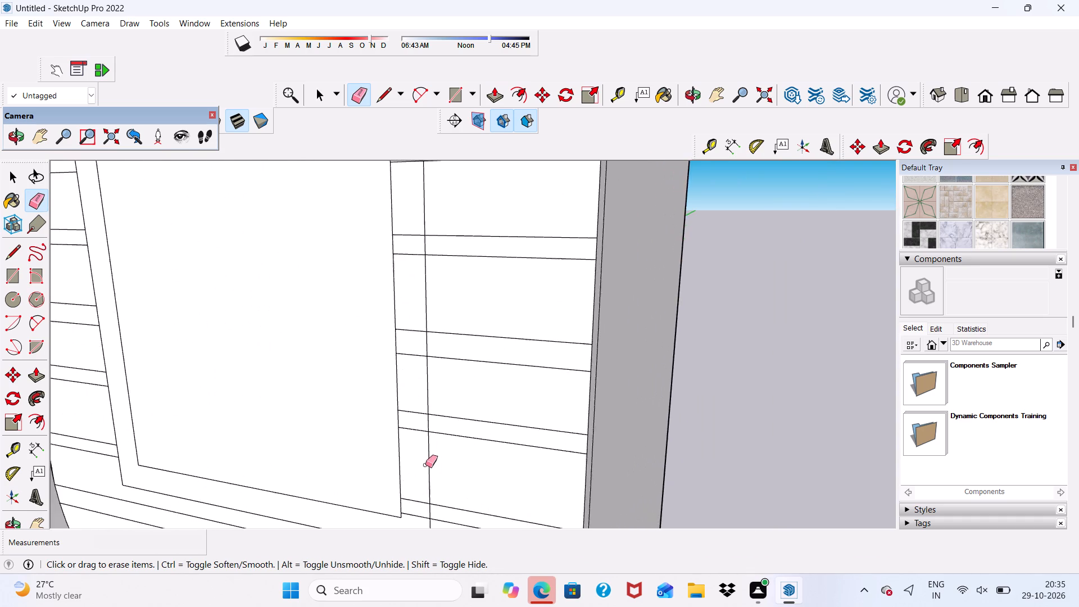
pyautogui.scroll(8, 425, 465)
pyautogui.scroll(-7, 375, 329)
pyautogui.scroll(4, 394, 462)
pyautogui.moveTo(393, 419); pyautogui.dragTo(393, 447)
pyautogui.scroll(-6, 389, 413)
pyautogui.scroll(5, 395, 350)
pyautogui.moveTo(395, 321); pyautogui.dragTo(395, 395)
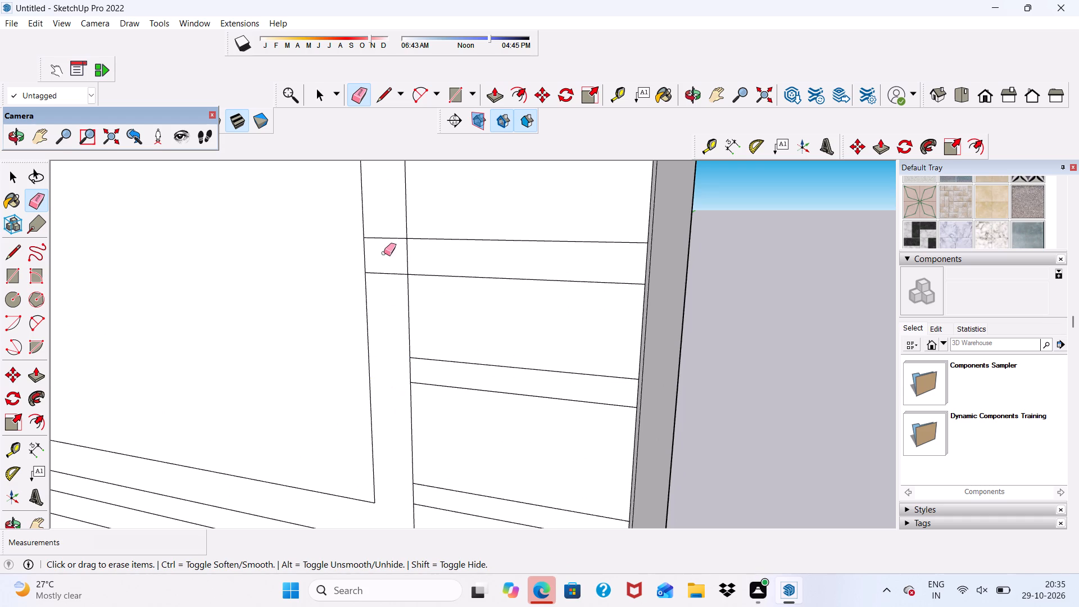
pyautogui.moveTo(382, 232); pyautogui.dragTo(382, 279)
# Erase the middle pairs of band segments between the window frame's right outlines.
pyautogui.scroll(-6, 375, 323)
pyautogui.scroll(-7, 391, 392)
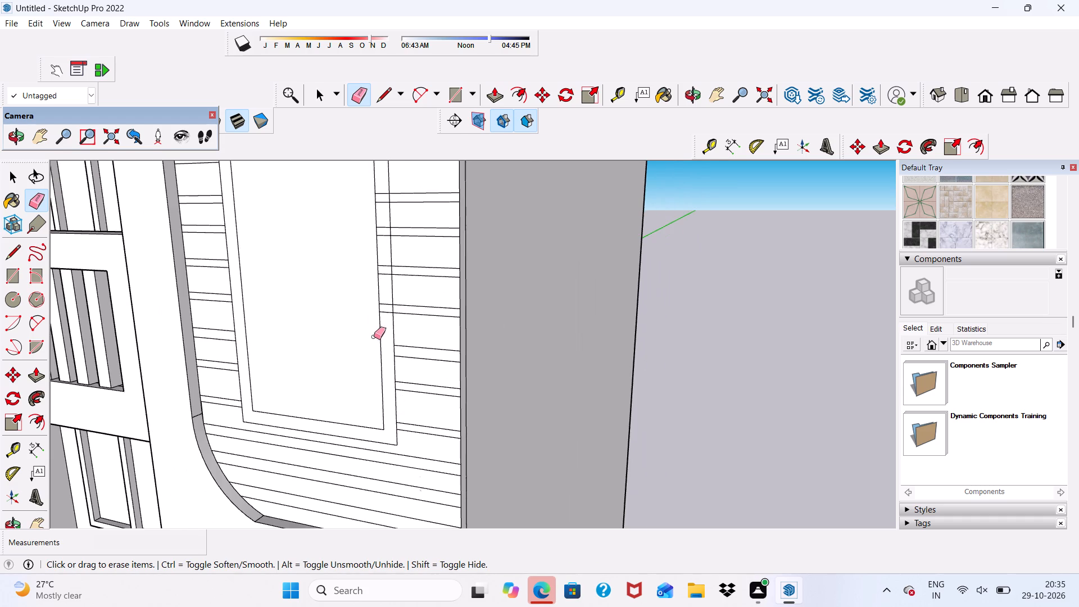
pyautogui.scroll(6, 370, 238)
pyautogui.scroll(5, 394, 298)
pyautogui.moveTo(396, 312); pyautogui.dragTo(401, 346)
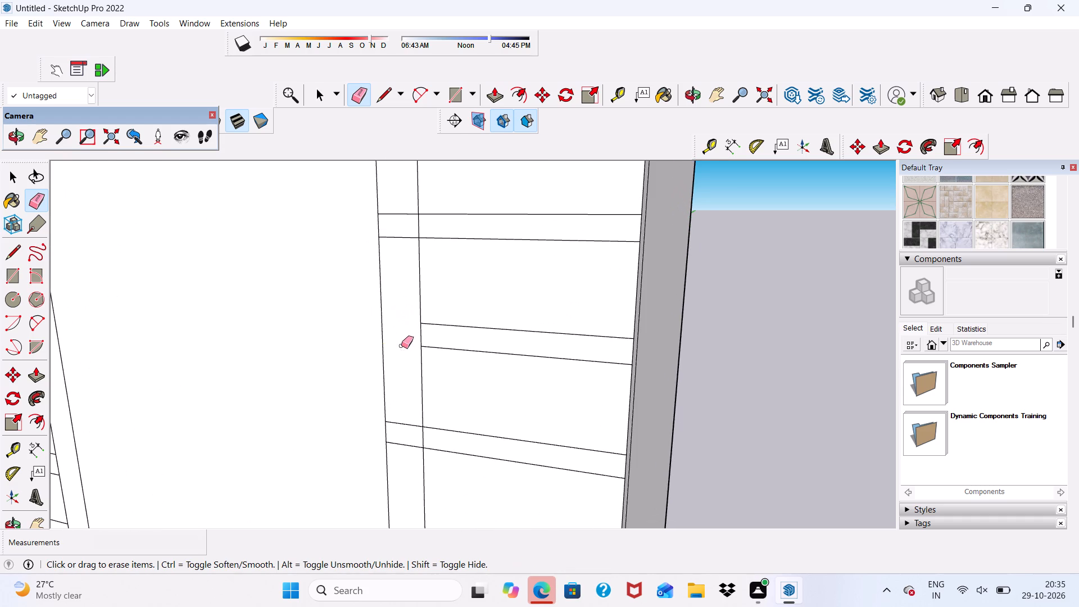
pyautogui.moveTo(401, 359); pyautogui.dragTo(401, 453)
pyautogui.scroll(-7, 400, 355)
pyautogui.scroll(2, 386, 239)
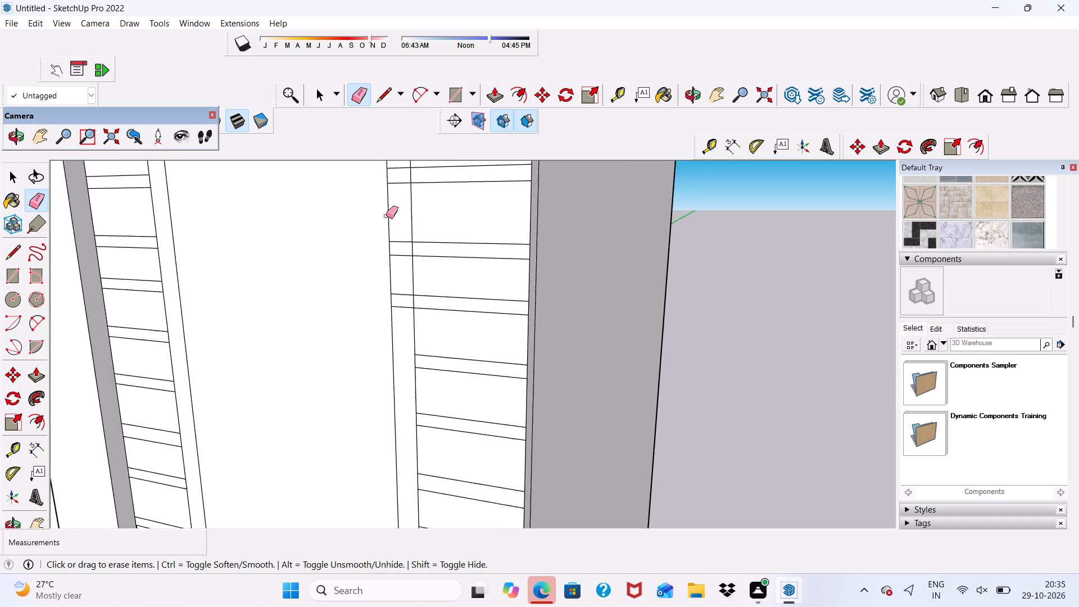
pyautogui.scroll(4, 386, 216)
pyautogui.moveTo(409, 235); pyautogui.dragTo(413, 365)
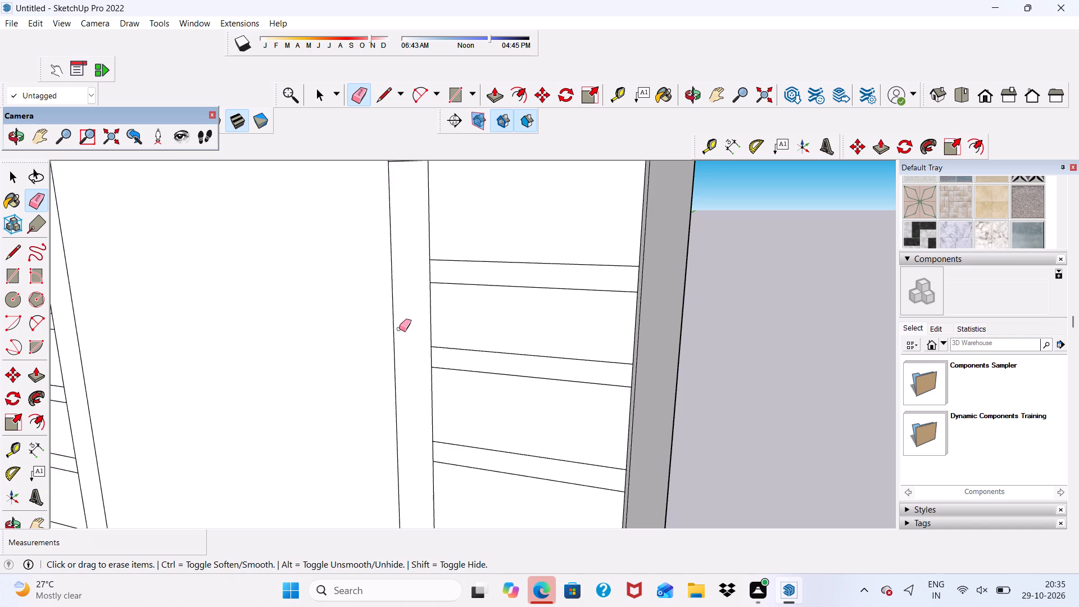
# Erase the upper pairs of band segments between the window frame's right outlines, up to the frame's top corner.
pyautogui.scroll(-14, 399, 329)
pyautogui.scroll(6, 391, 252)
pyautogui.scroll(3, 402, 194)
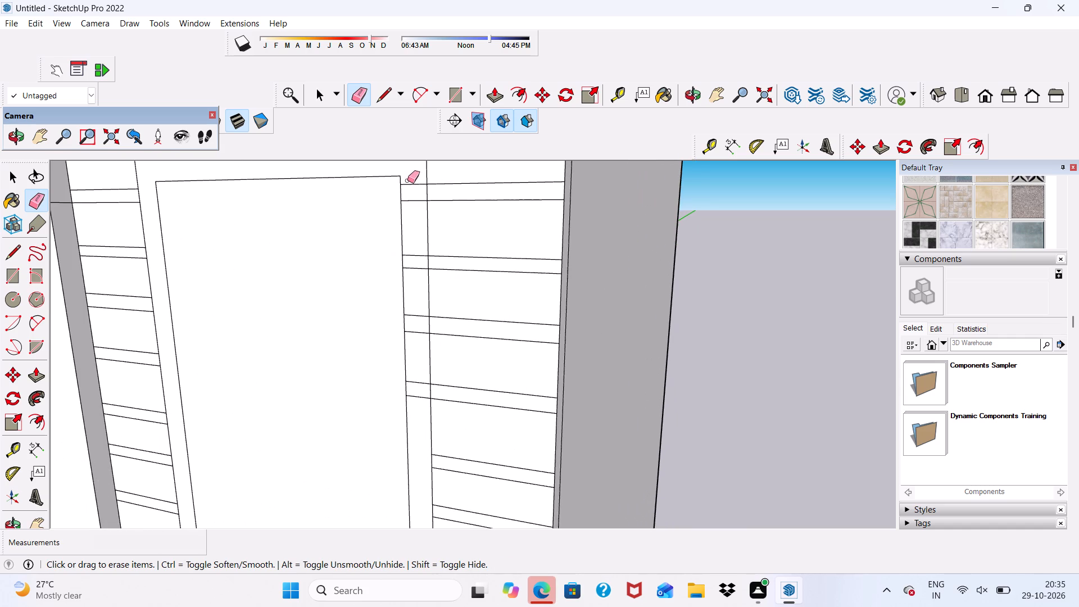
pyautogui.moveTo(407, 180); pyautogui.dragTo(416, 210)
pyautogui.moveTo(416, 243); pyautogui.dragTo(416, 285)
pyautogui.moveTo(416, 298); pyautogui.dragTo(415, 336)
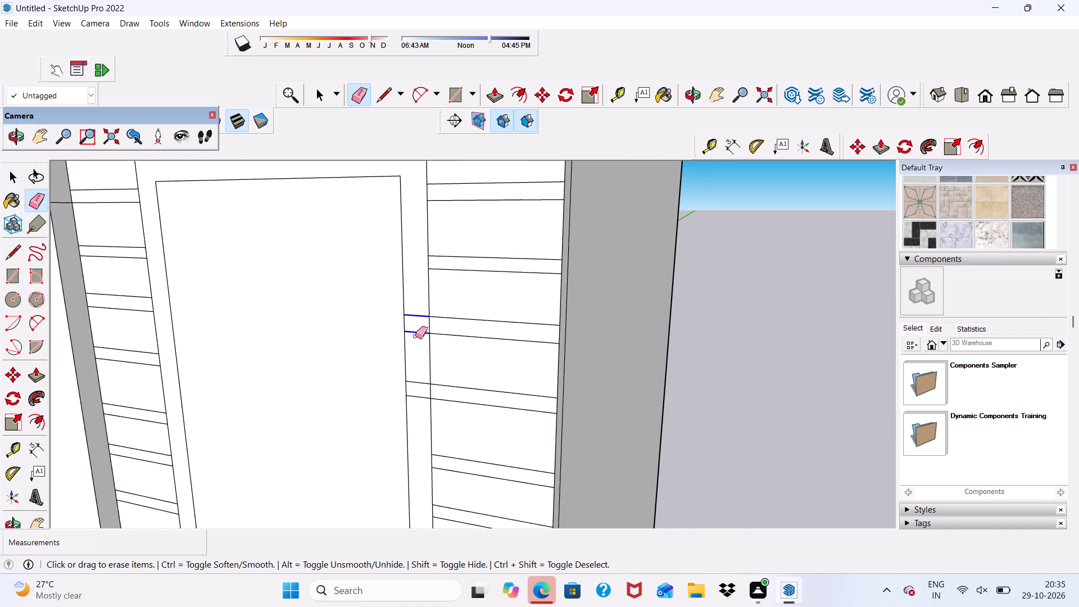
pyautogui.moveTo(415, 336); pyautogui.dragTo(414, 345)
pyautogui.moveTo(411, 364); pyautogui.dragTo(416, 404)
# Push/Pull the cleared window frame face on the rounded panel outward by 3".
pyautogui.scroll(-9, 406, 338)
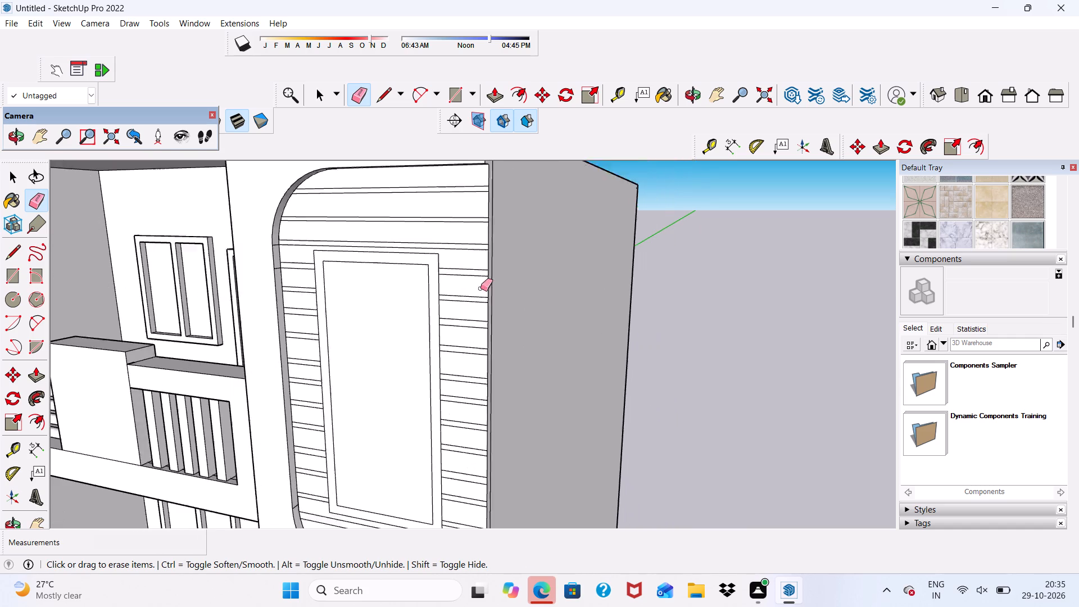
pyautogui.scroll(-2, 480, 288)
pyautogui.scroll(2, 209, 234)
pyautogui.scroll(5, 474, 347)
pyautogui.hscroll(1, 454, 254)
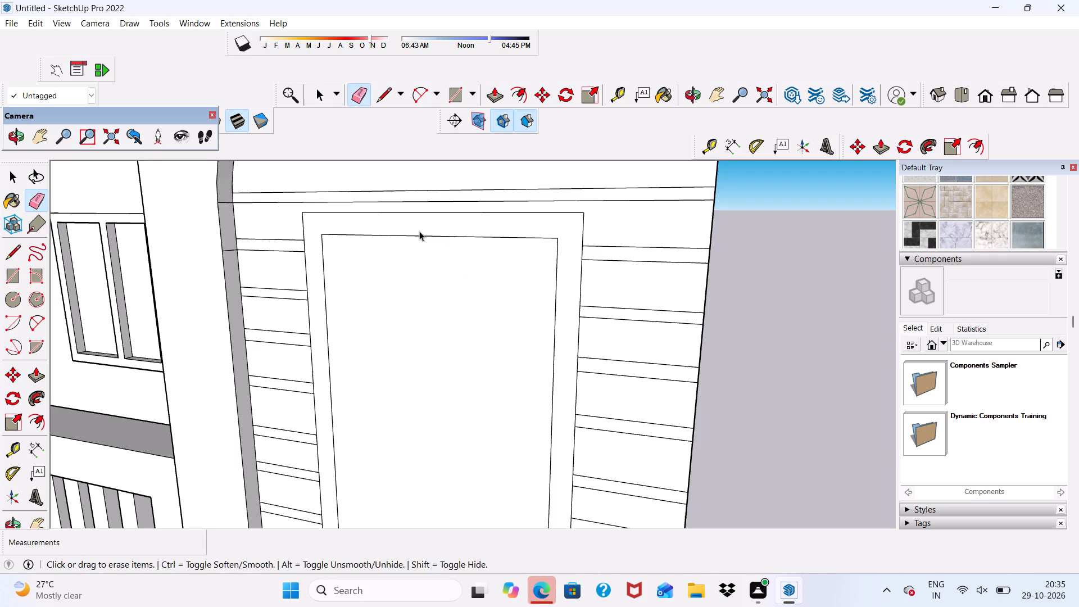
pyautogui.press('space')
pyautogui.scroll(-6, 366, 210)
pyautogui.moveTo(323, 266); pyautogui.dragTo(408, 218, button='middle')
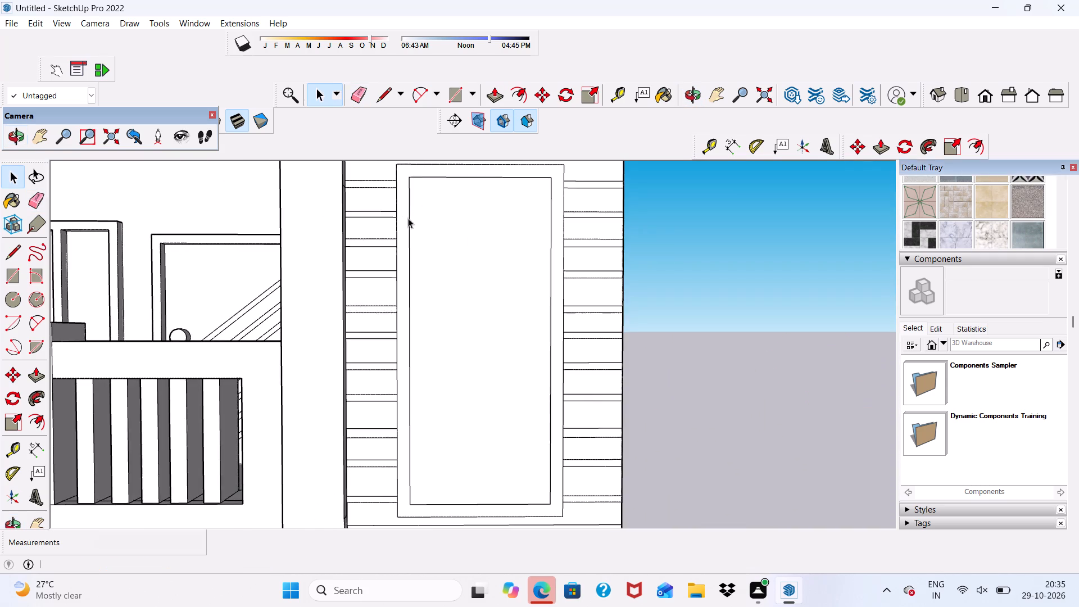
pyautogui.scroll(-6, 402, 220)
pyautogui.scroll(7, 427, 330)
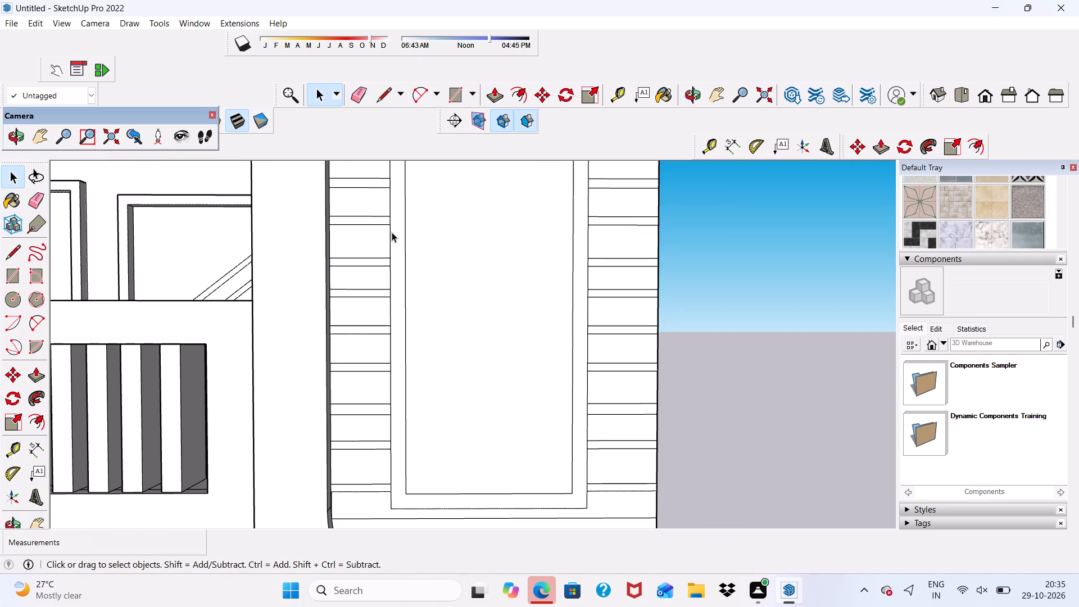
pyautogui.click(393, 243)
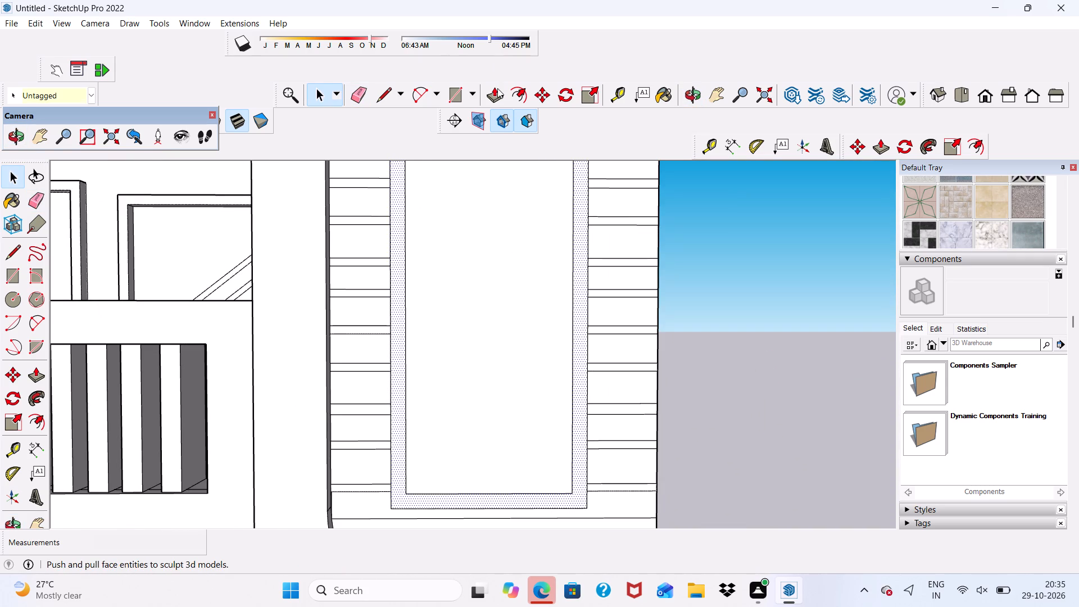
pyautogui.click(497, 89)
pyautogui.scroll(2, 382, 310)
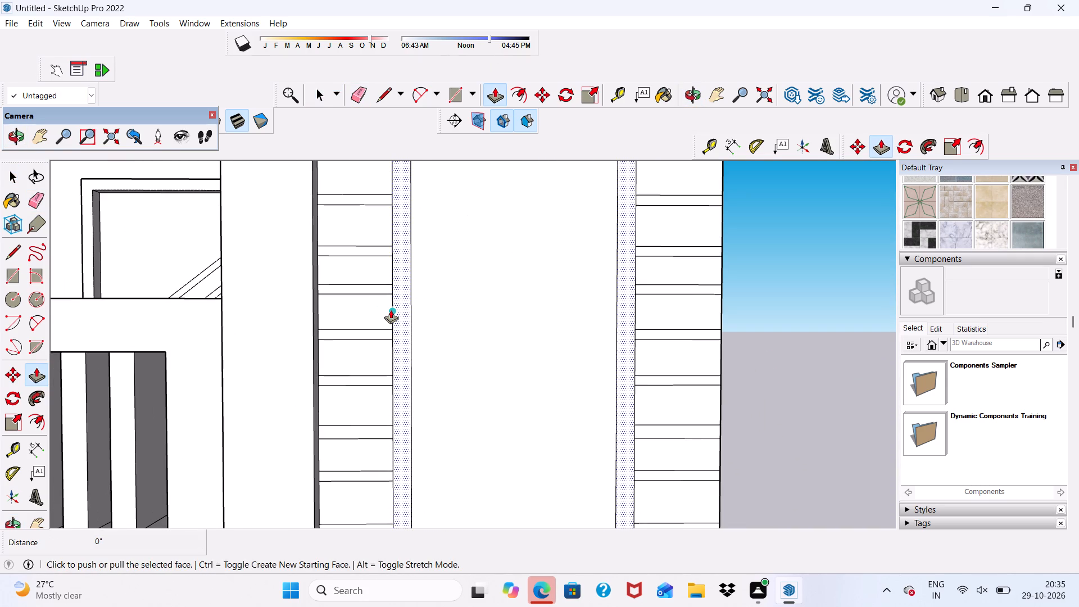
pyautogui.click(395, 310)
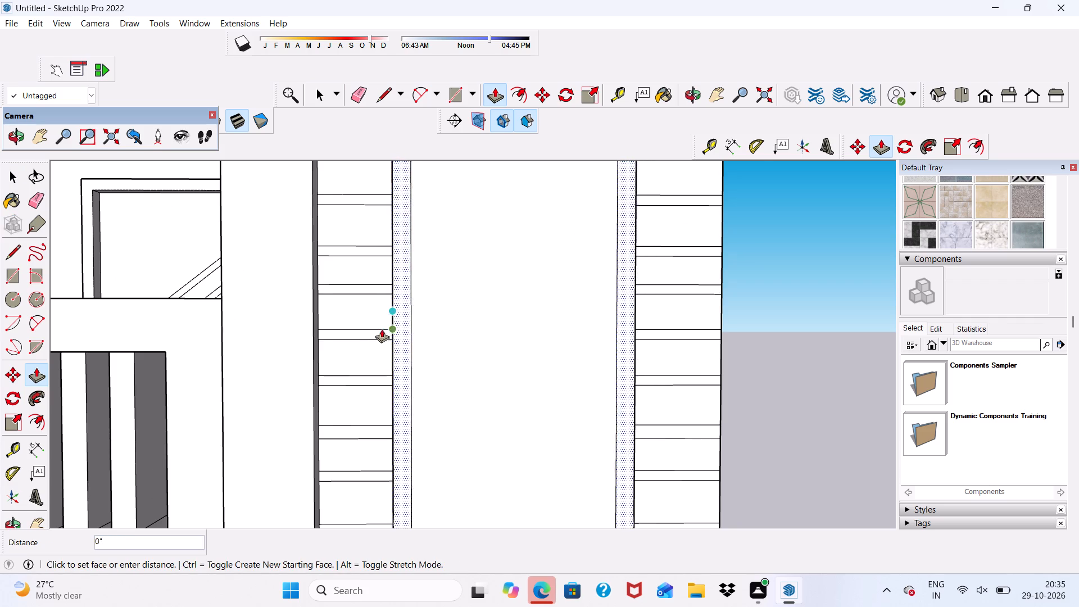
pyautogui.press('3')
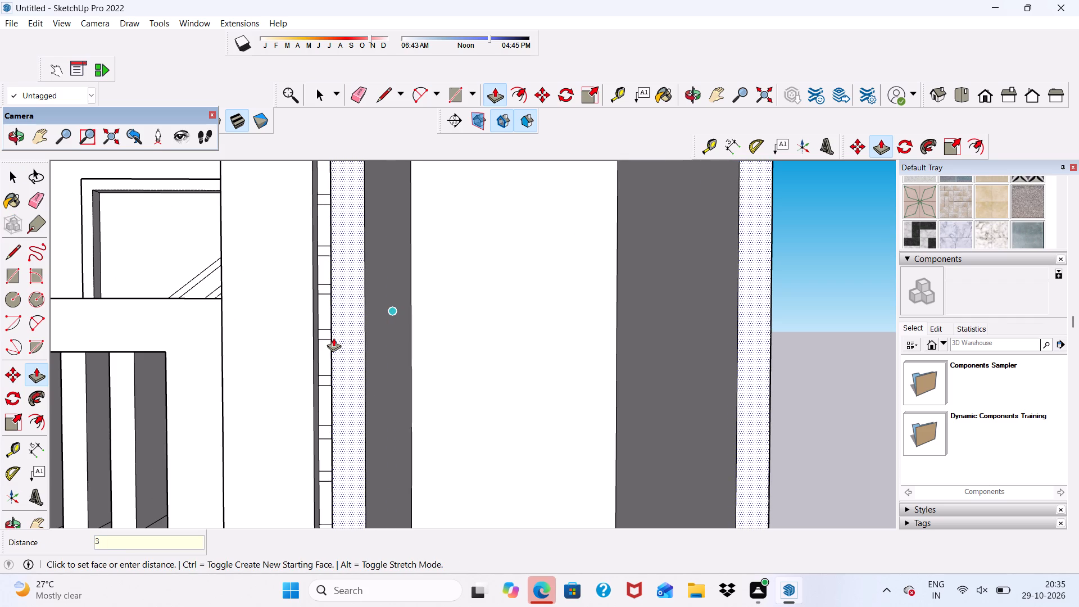
pyautogui.hotkey('shift', '"')
pyautogui.press('Return')
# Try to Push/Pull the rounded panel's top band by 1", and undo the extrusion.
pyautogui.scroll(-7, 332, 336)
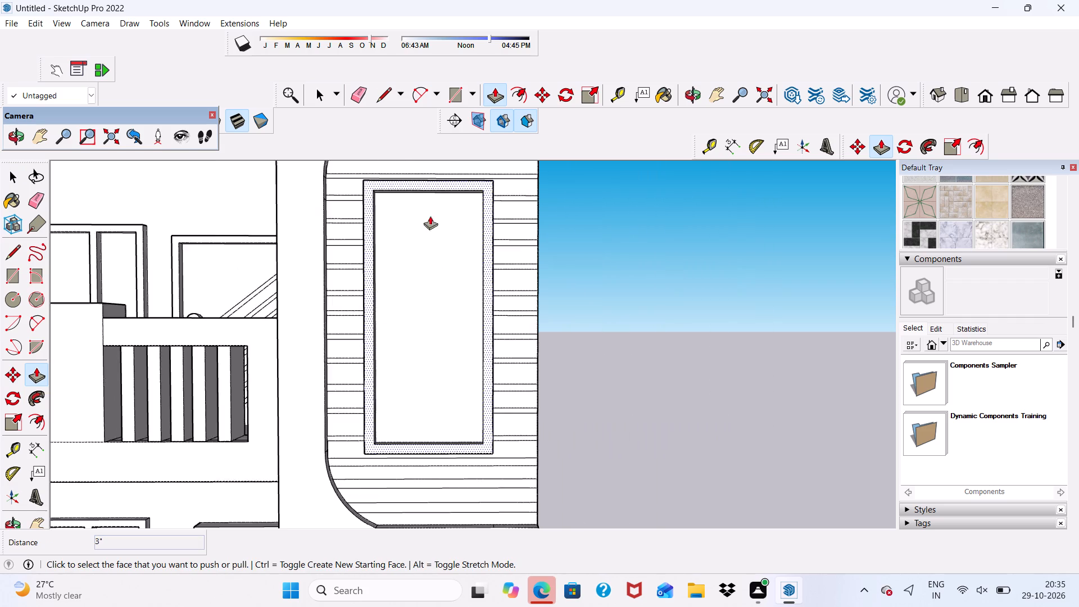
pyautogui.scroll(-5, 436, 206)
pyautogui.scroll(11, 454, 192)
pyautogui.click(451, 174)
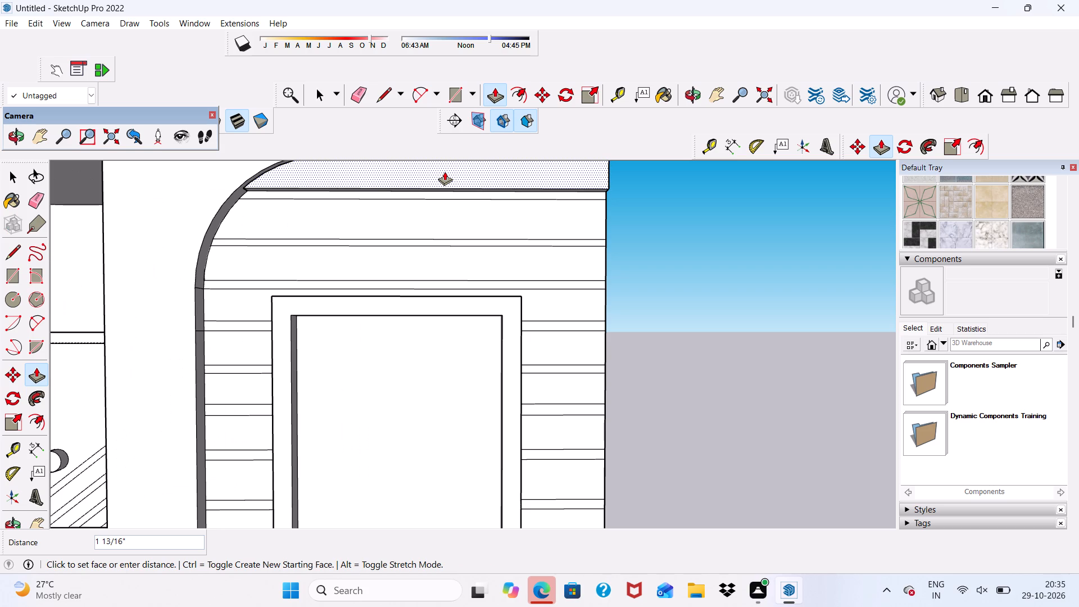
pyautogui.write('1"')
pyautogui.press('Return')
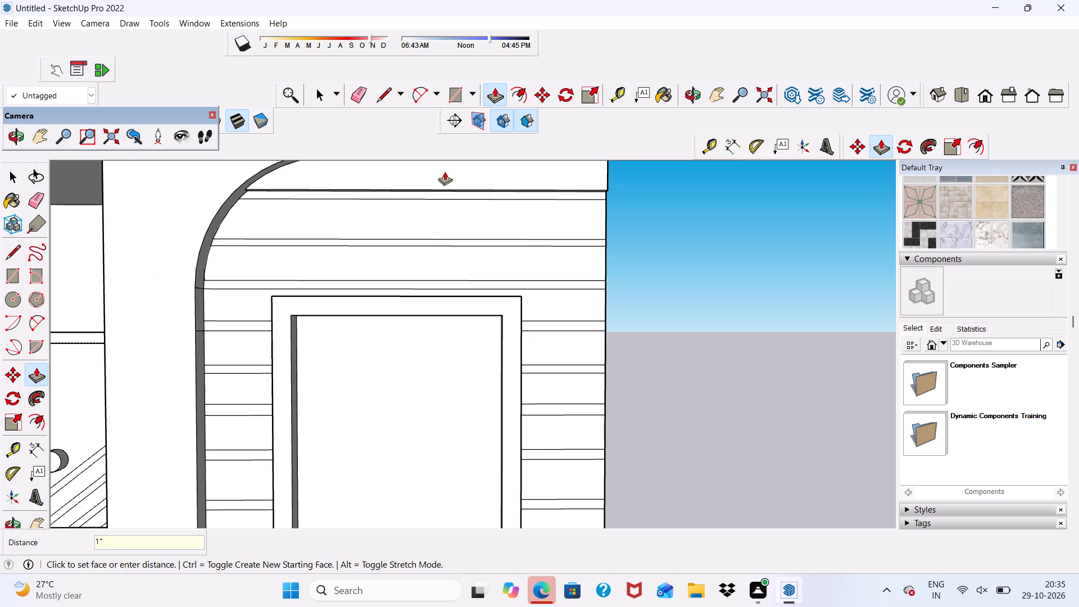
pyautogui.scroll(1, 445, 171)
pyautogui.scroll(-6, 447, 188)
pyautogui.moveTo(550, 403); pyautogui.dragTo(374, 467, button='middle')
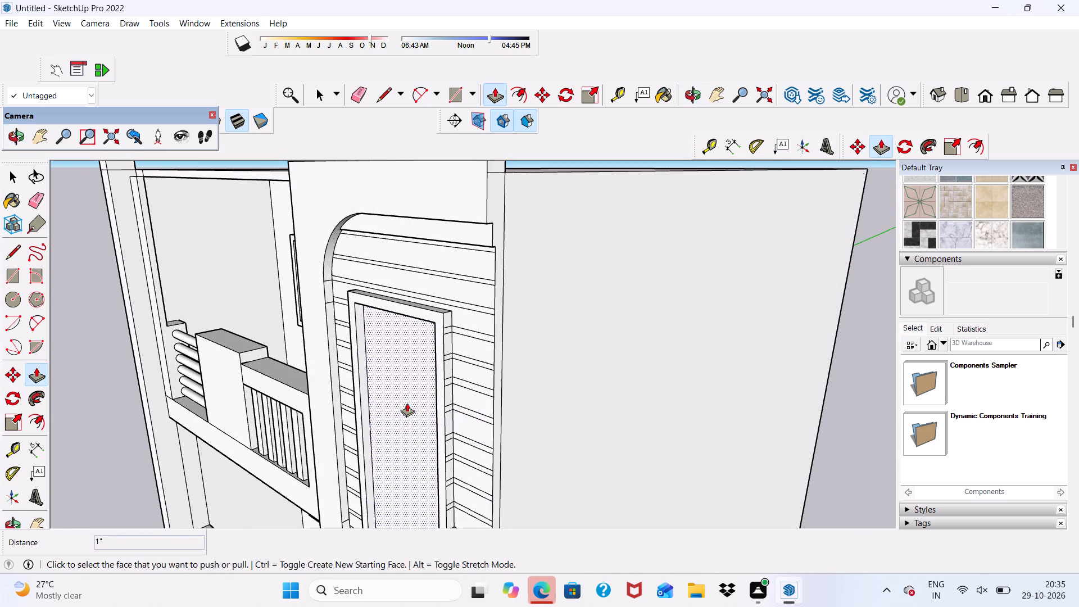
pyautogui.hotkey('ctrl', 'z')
# Push/Pull the topmost band of the rounded panel outward by 1".
pyautogui.scroll(4, 463, 225)
pyautogui.click(471, 239)
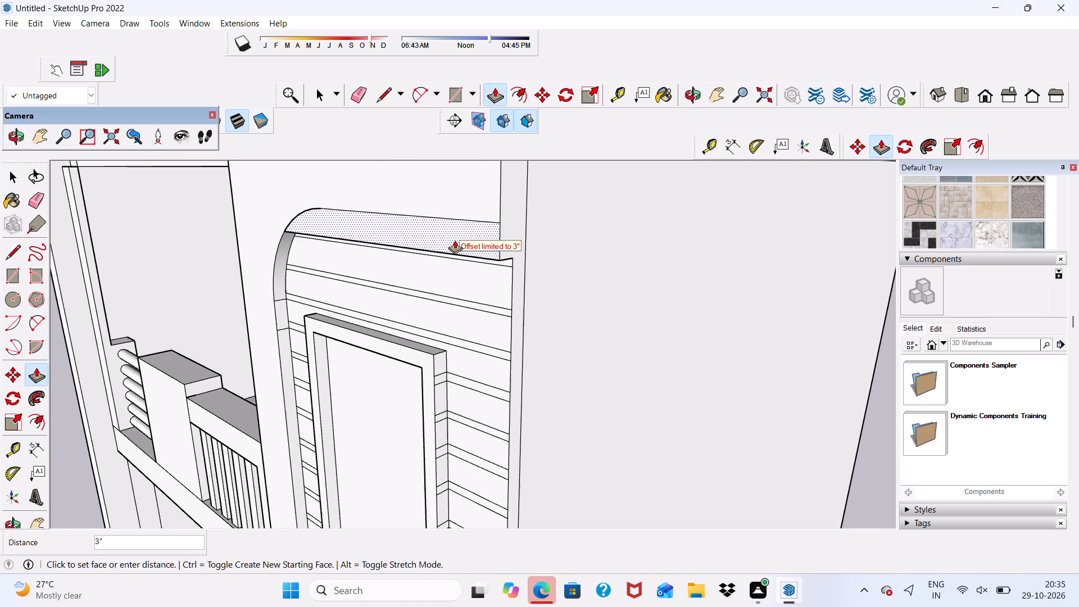
pyautogui.press('1')
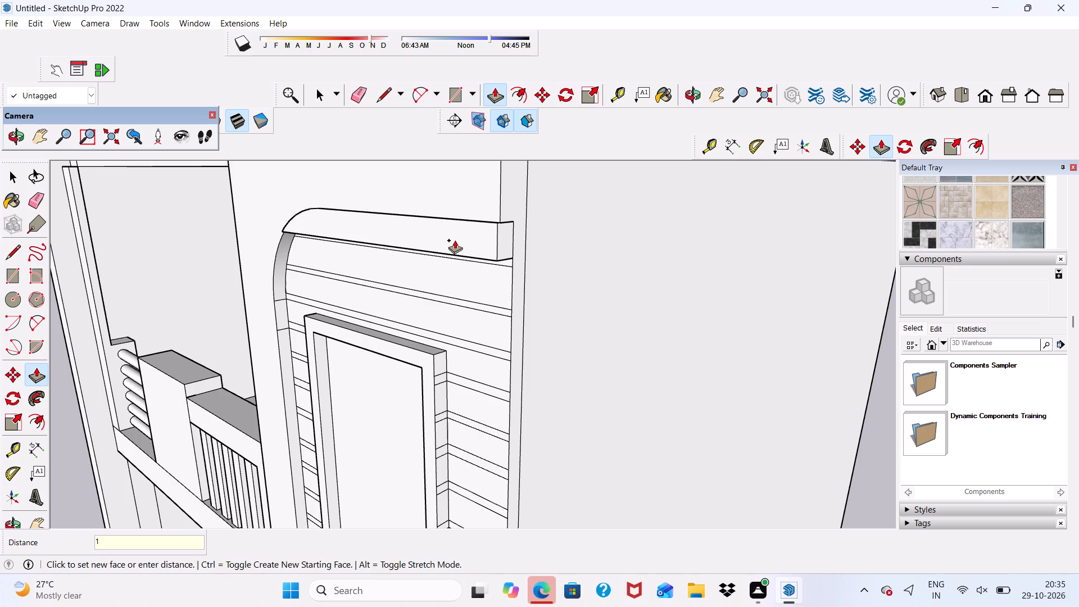
pyautogui.hotkey('shift', '"')
pyautogui.press('Return')
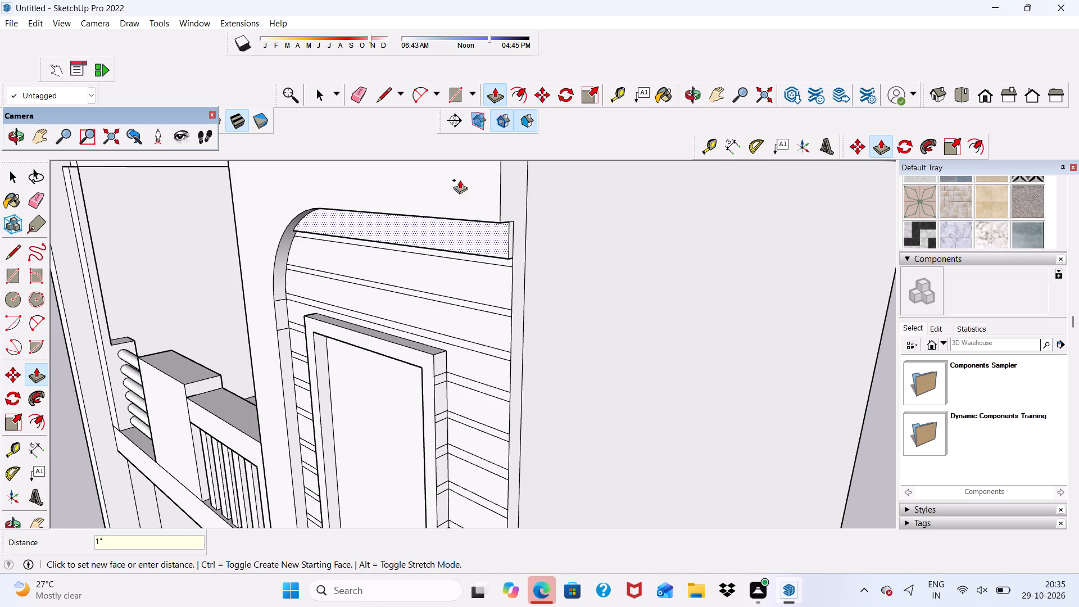
# Pull the next three bands below out 1" to match the top band, including the one around the window frame's top.
pyautogui.scroll(6, 514, 270)
pyautogui.click(477, 284)
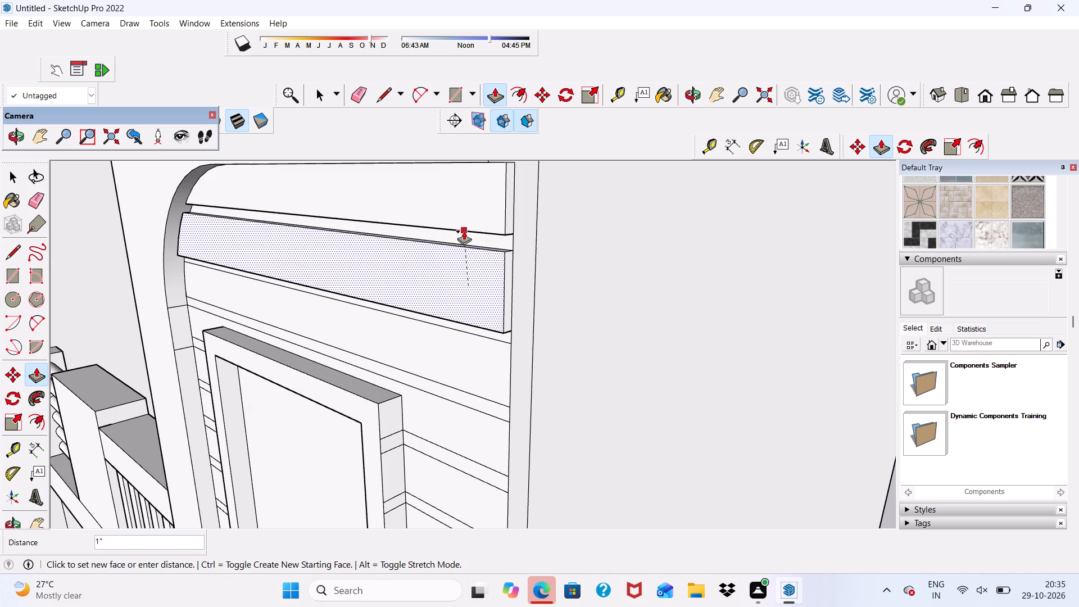
pyautogui.click(465, 230)
pyautogui.click(443, 356)
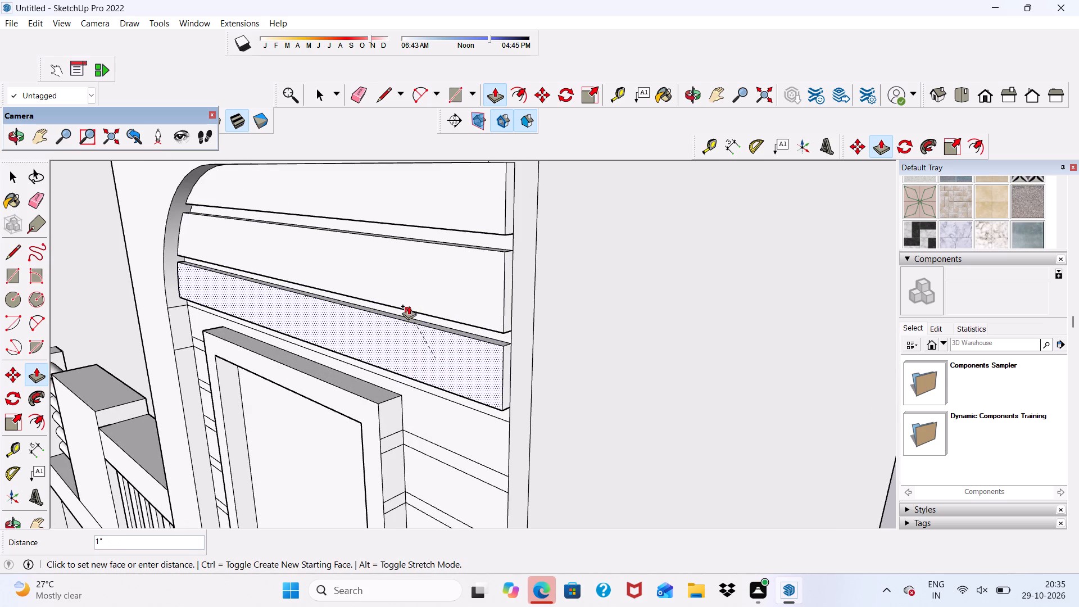
pyautogui.click(411, 309)
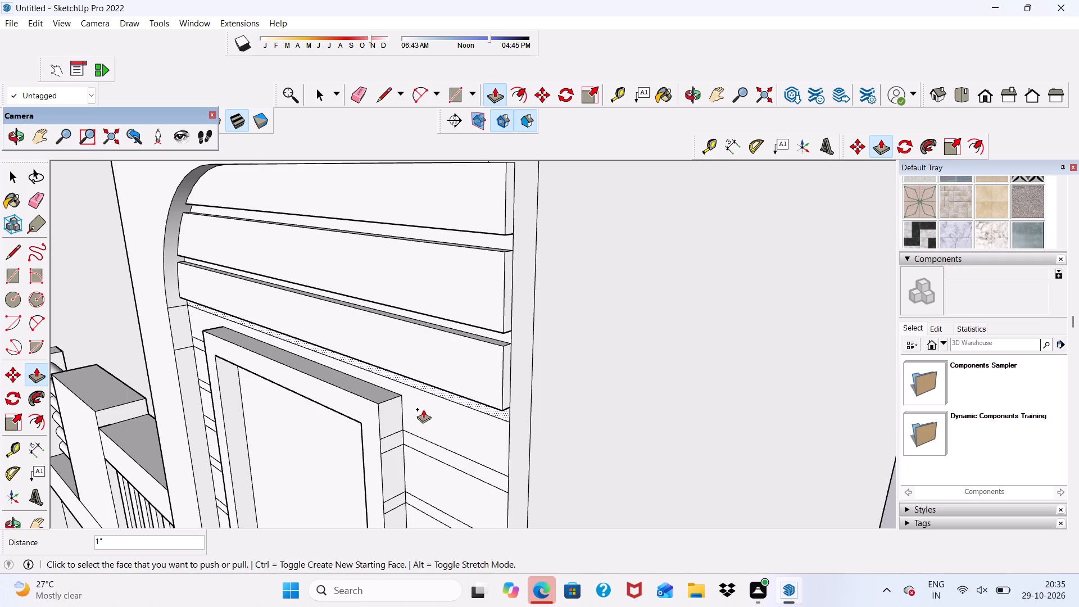
pyautogui.click(423, 409)
pyautogui.click(409, 375)
# Push/Pull the top three flat bands to the right of the rounded panel's window frame out 1" to match the bands above.
pyautogui.scroll(-5, 412, 289)
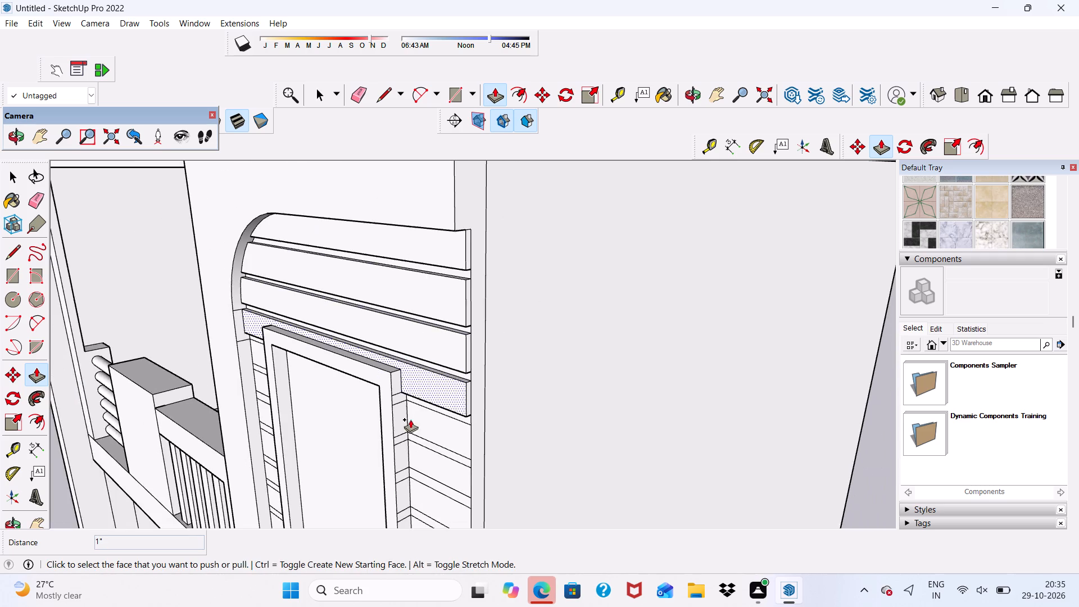
pyautogui.moveTo(410, 420); pyautogui.dragTo(391, 376, button='middle')
pyautogui.scroll(2, 412, 386)
pyautogui.click(412, 386)
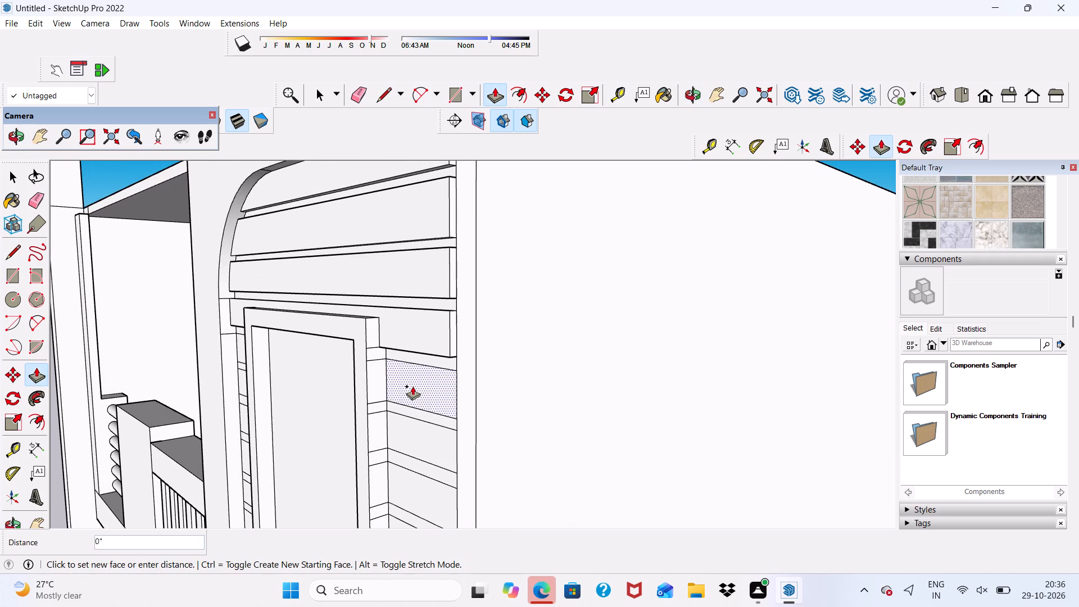
pyautogui.click(403, 348)
pyautogui.click(414, 423)
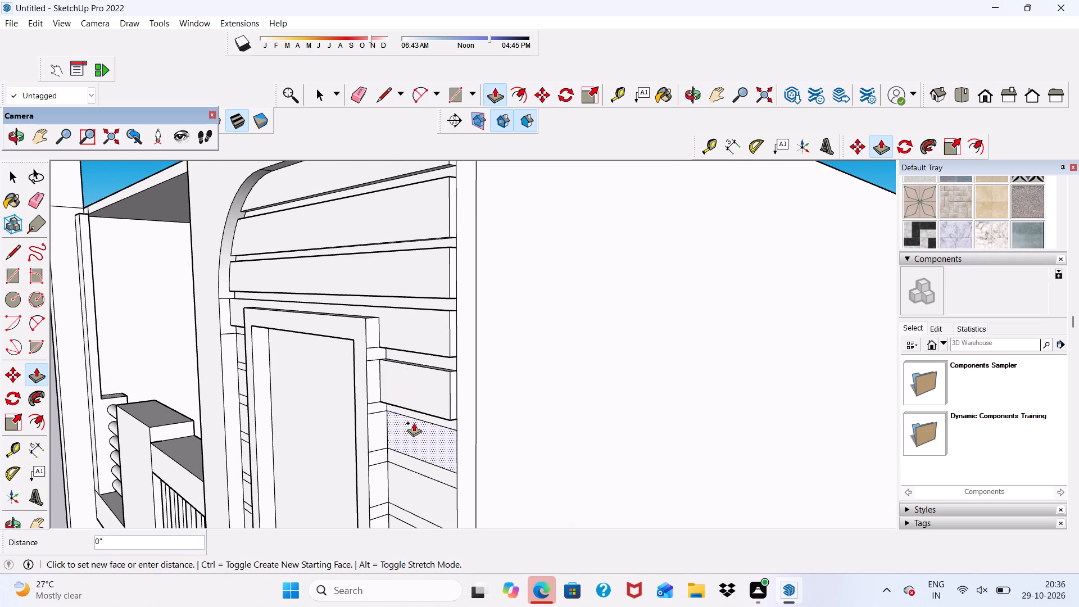
pyautogui.click(402, 403)
pyautogui.scroll(-6, 402, 317)
pyautogui.scroll(5, 413, 423)
pyautogui.click(414, 425)
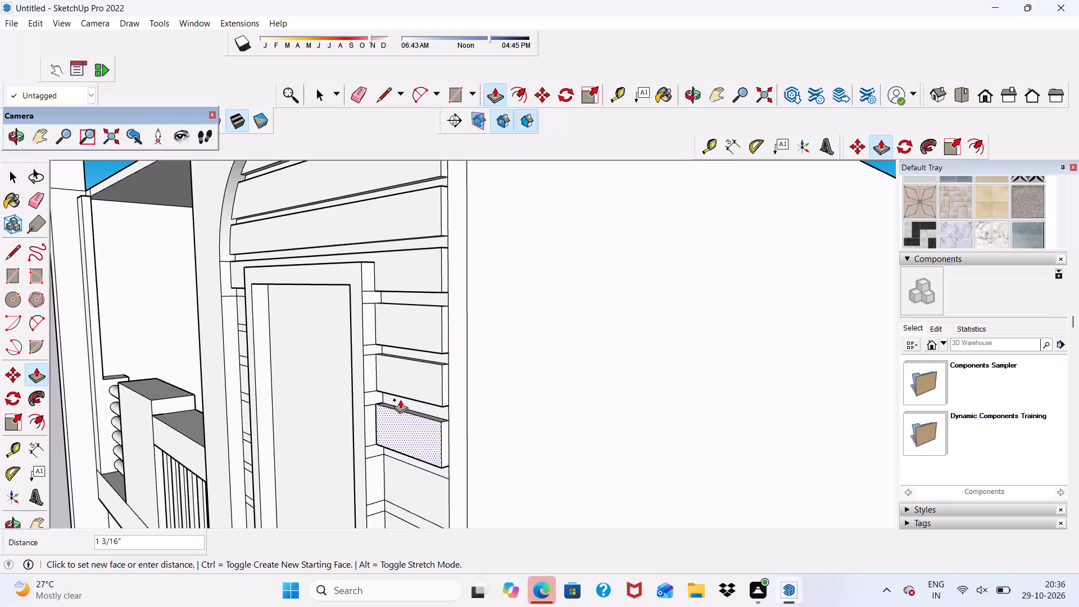
pyautogui.click(398, 393)
# Pull the next two bands down, right of the window frame, out 1" to match the raised ones.
pyautogui.scroll(-6, 388, 329)
pyautogui.scroll(5, 404, 432)
pyautogui.click(404, 432)
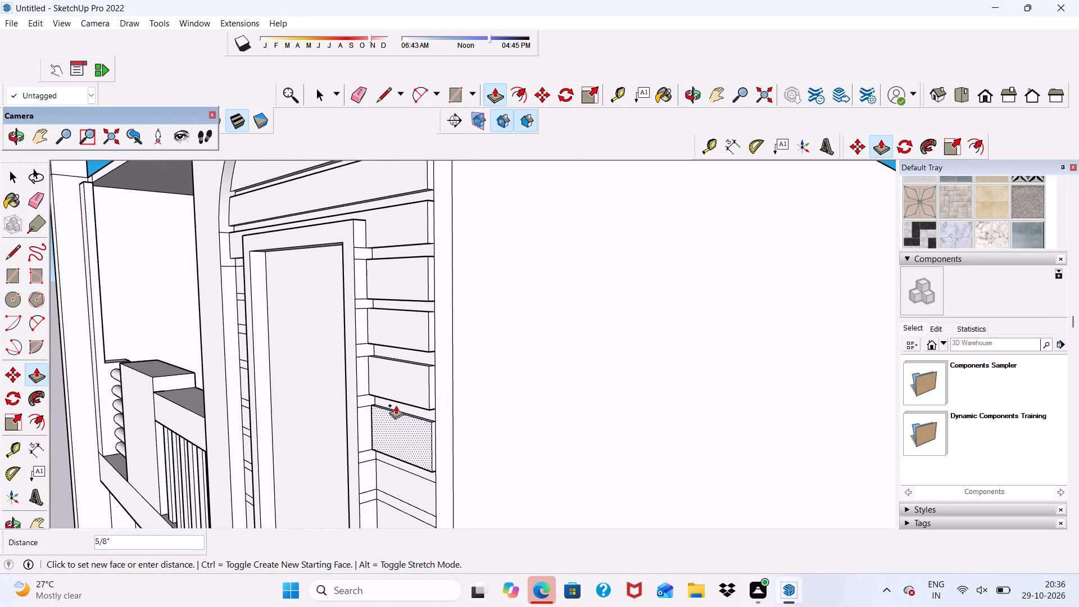
pyautogui.scroll(3, 394, 385)
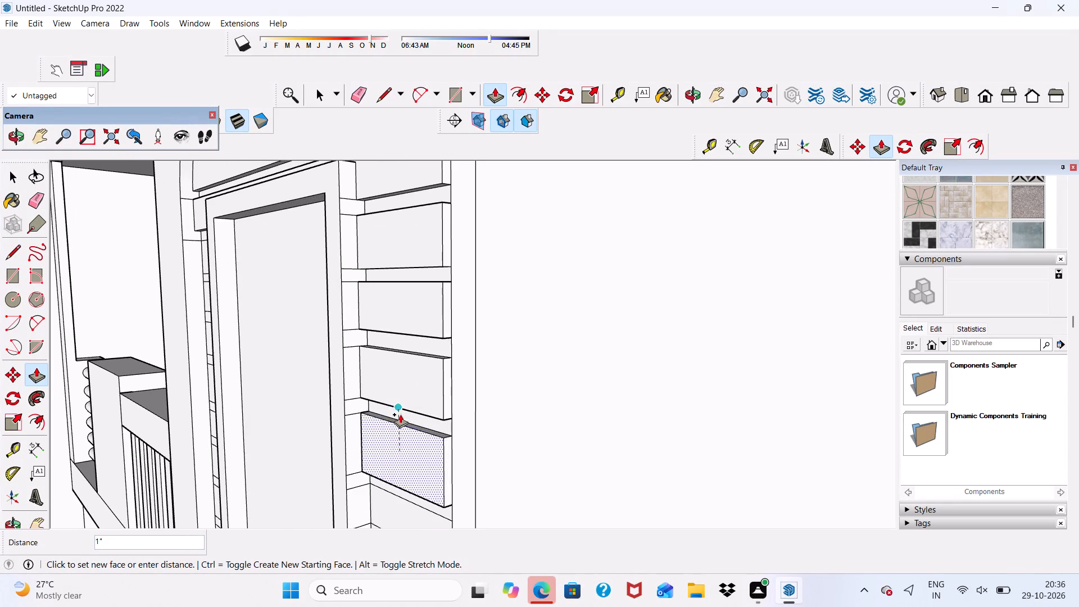
pyautogui.scroll(1, 393, 405)
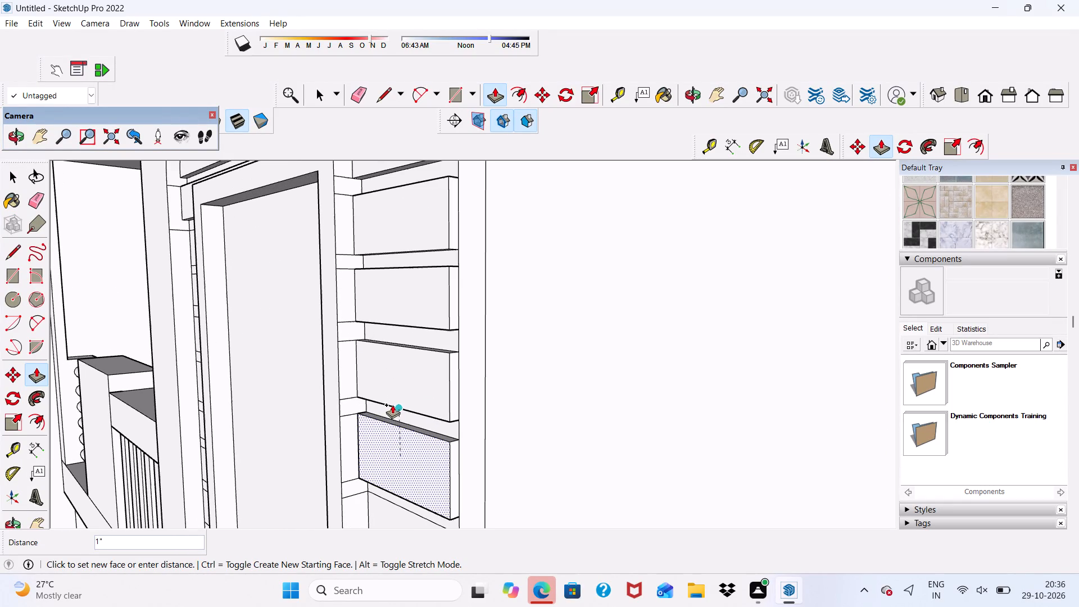
pyautogui.click(388, 402)
pyautogui.scroll(-7, 369, 284)
pyautogui.scroll(4, 393, 432)
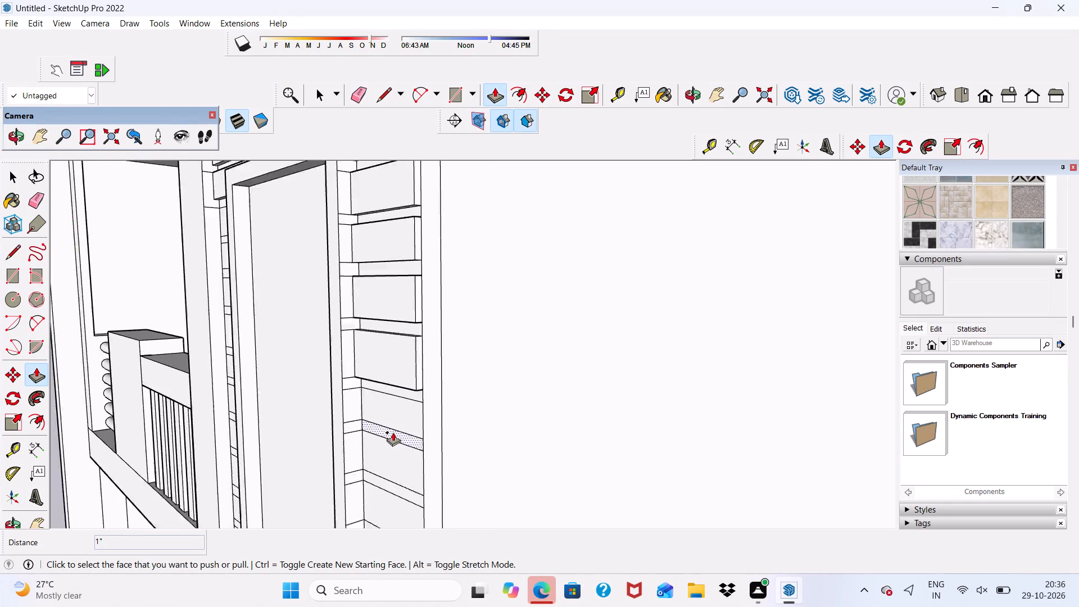
pyautogui.scroll(3, 393, 432)
pyautogui.scroll(-1, 389, 412)
pyautogui.click(389, 406)
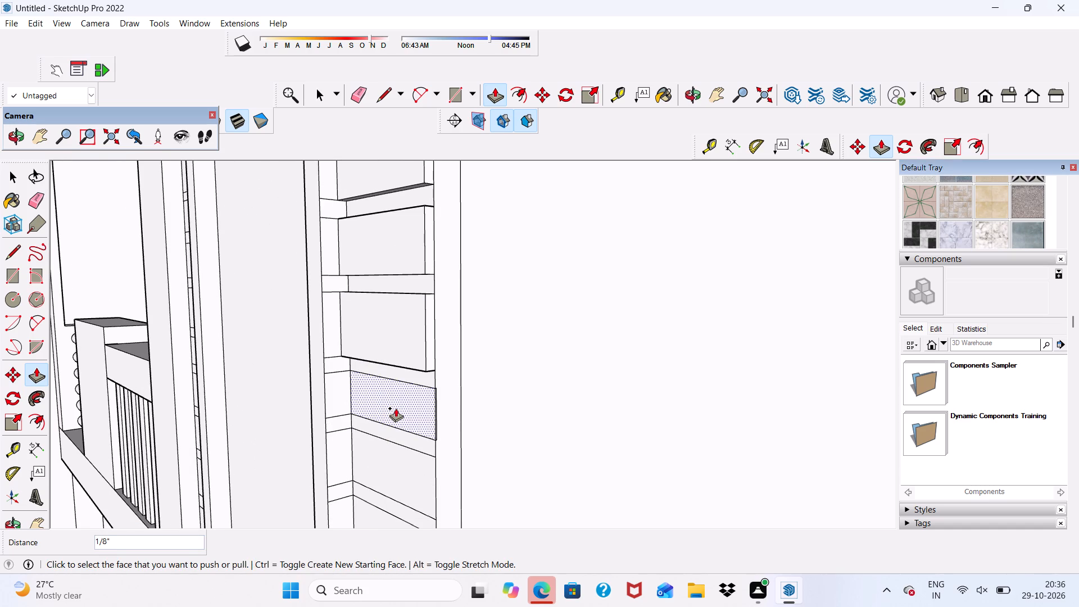
pyautogui.click(399, 404)
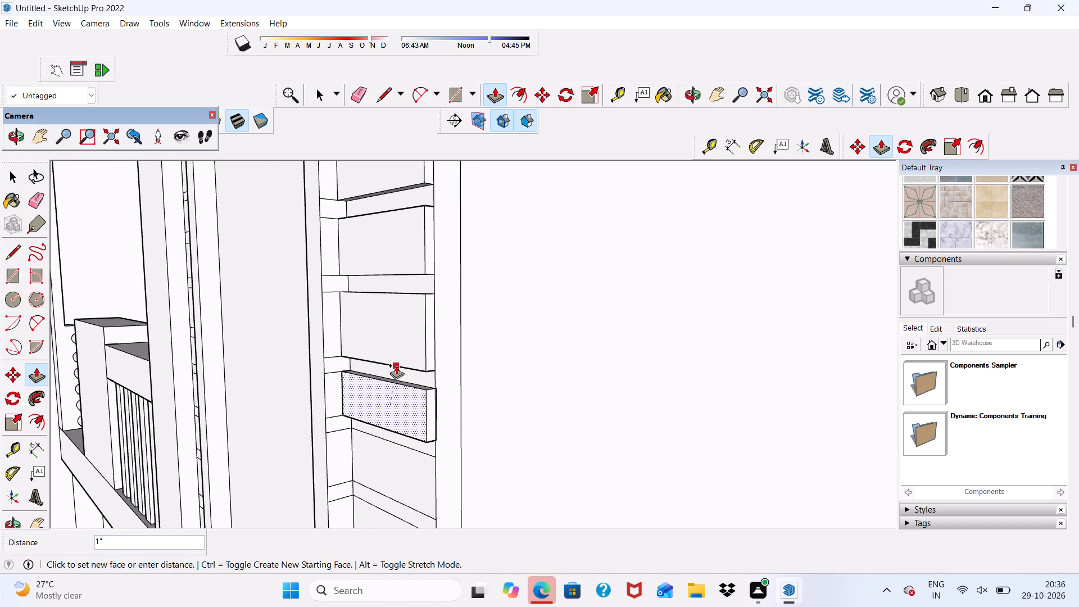
pyautogui.click(396, 365)
# Push/Pull the following two bands beside the window frame's right edge outward by 1".
pyautogui.scroll(-5, 400, 332)
pyautogui.click(400, 425)
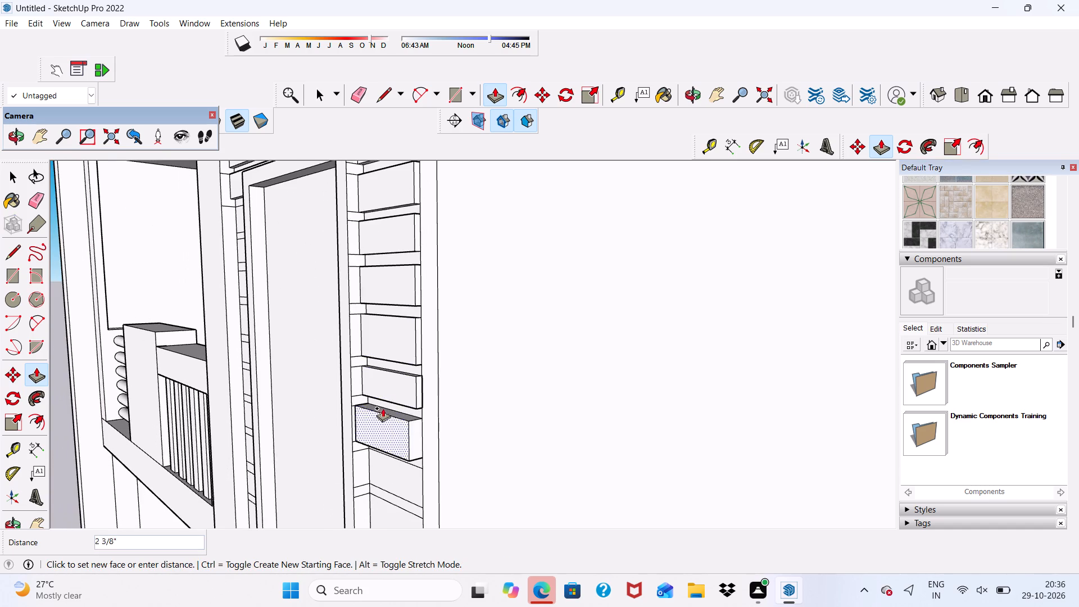
pyautogui.scroll(4, 380, 398)
pyautogui.click(383, 398)
pyautogui.scroll(-5, 383, 362)
pyautogui.scroll(1, 385, 457)
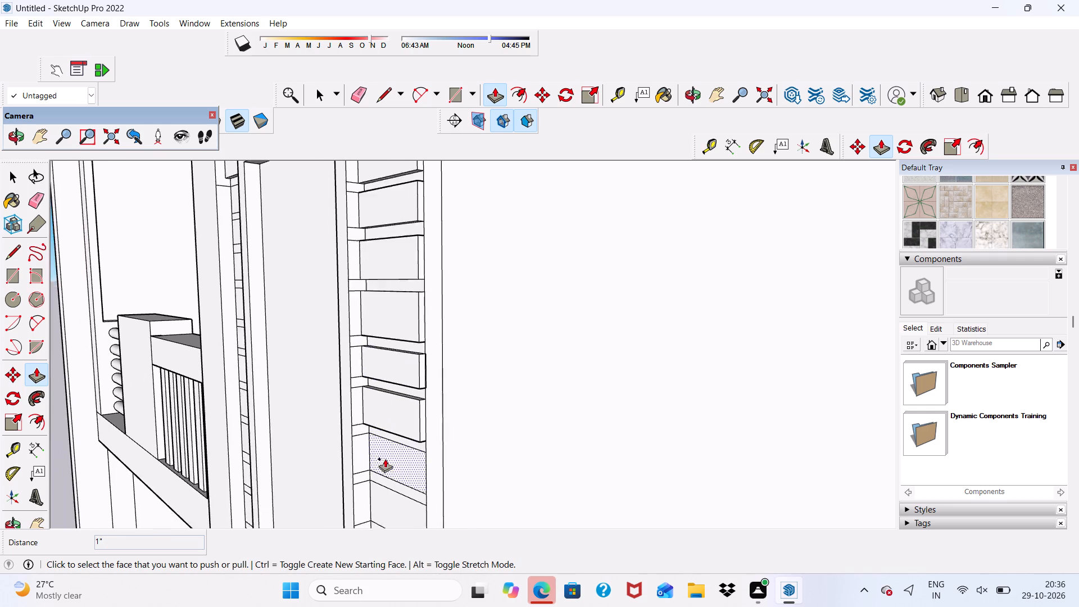
pyautogui.scroll(1, 385, 459)
pyautogui.click(391, 459)
pyautogui.click(380, 422)
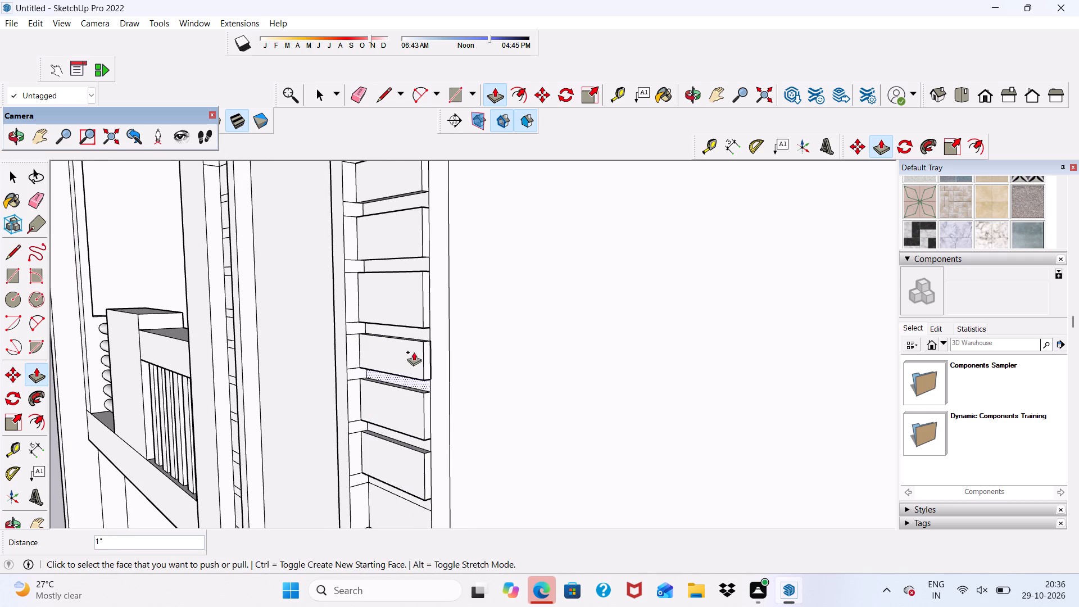
# Pull the last three short bands right of the window frame out 1", stopping above the band that wraps the frame's bottom.
pyautogui.scroll(-13, 416, 340)
pyautogui.scroll(7, 420, 463)
pyautogui.scroll(6, 413, 378)
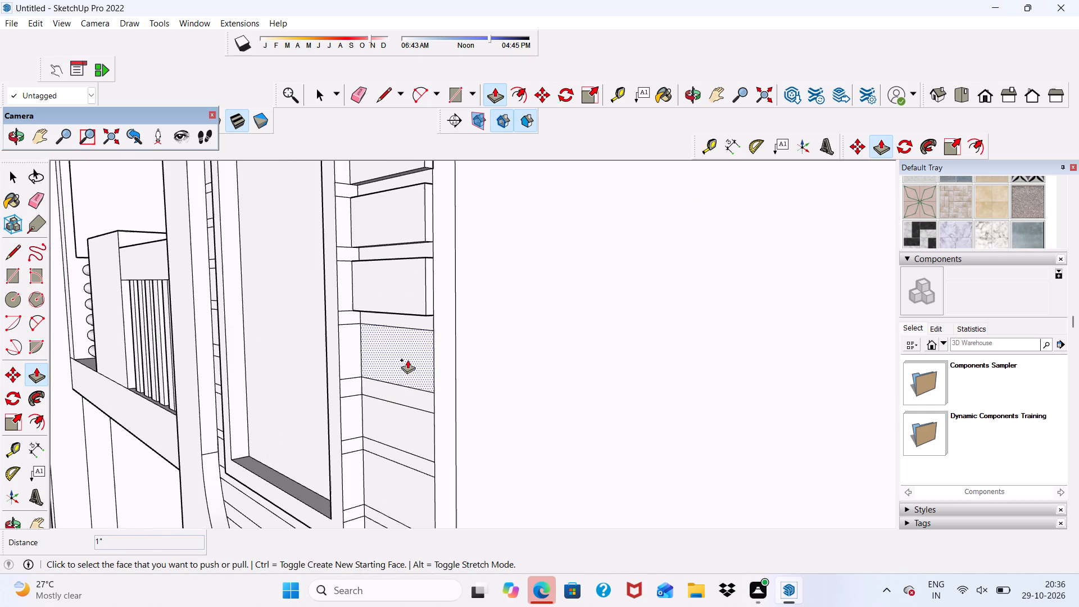
pyautogui.click(407, 360)
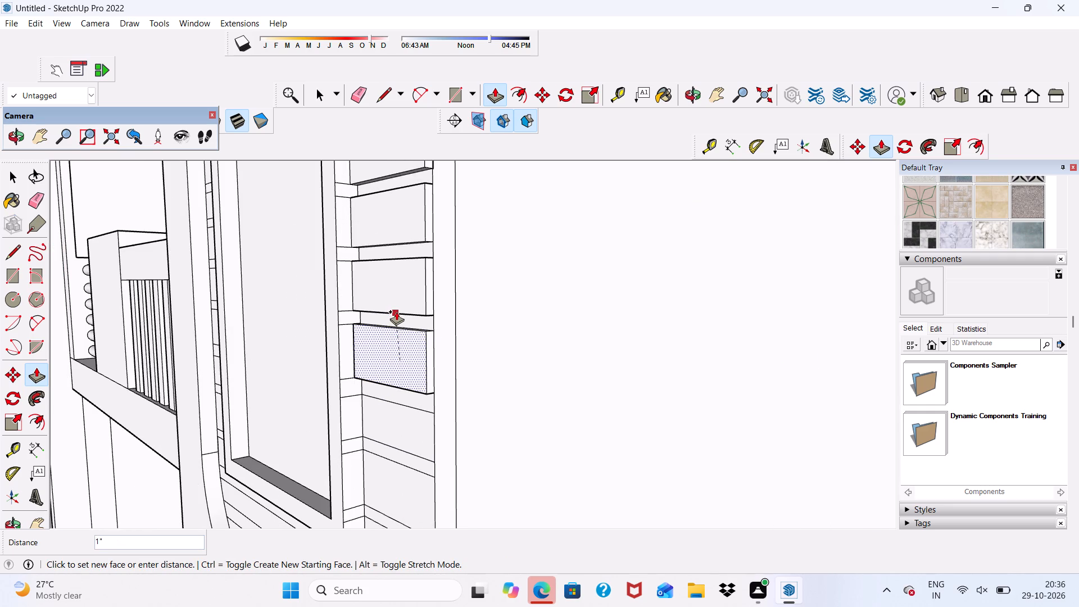
pyautogui.click(397, 311)
pyautogui.scroll(-2, 402, 332)
pyautogui.scroll(1, 414, 416)
pyautogui.click(414, 416)
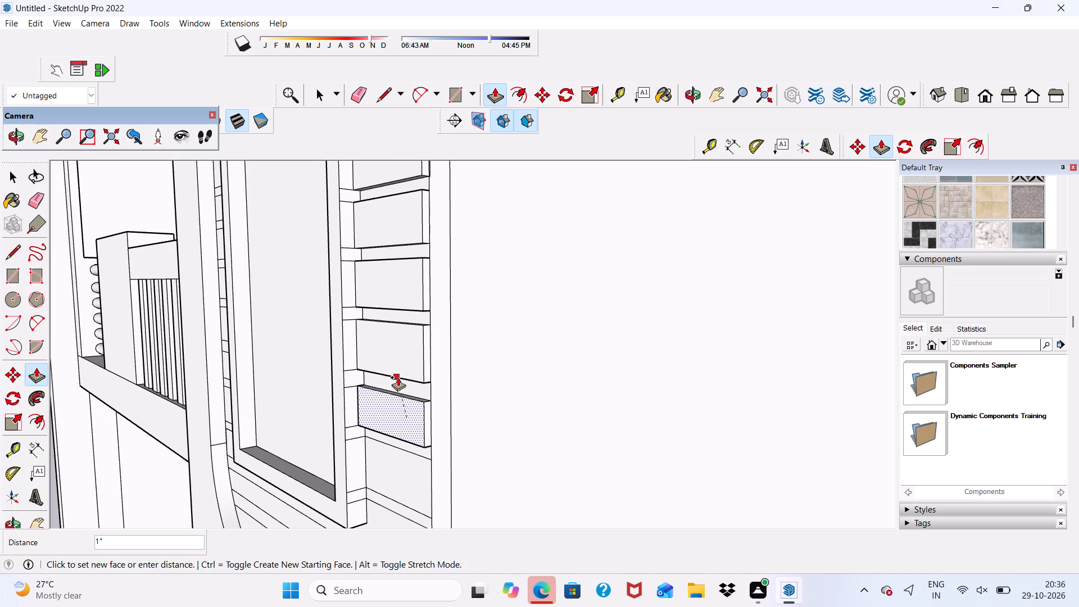
pyautogui.click(398, 377)
pyautogui.scroll(-5, 395, 350)
pyautogui.scroll(4, 393, 436)
pyautogui.click(393, 436)
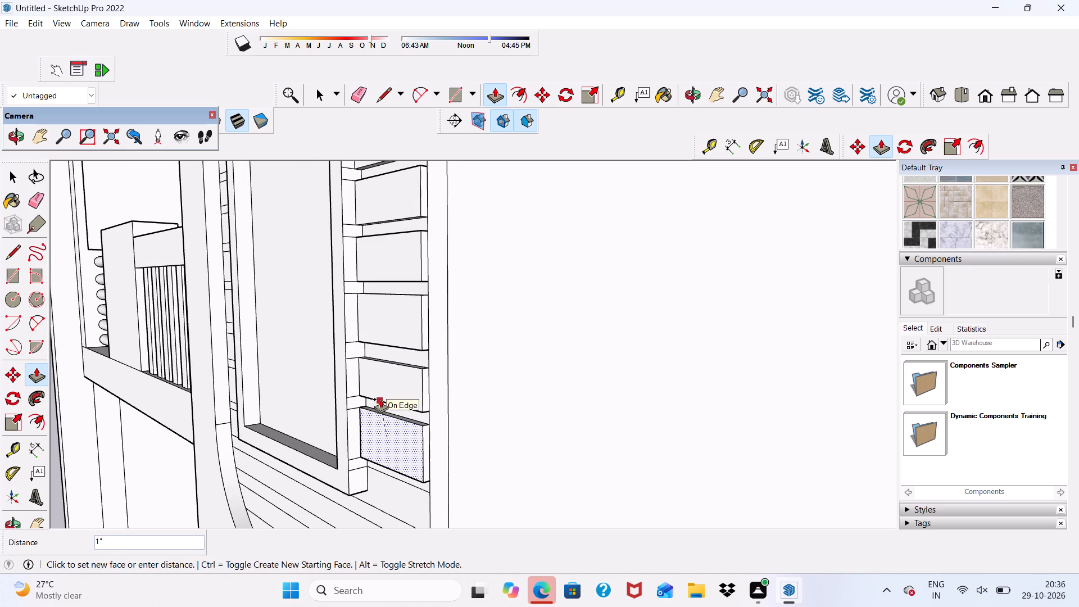
pyautogui.click(380, 399)
# Push/Pull the band wrapping around the bottom of the window frame outward to match the raised bands at 1".
pyautogui.scroll(-5, 367, 339)
pyautogui.scroll(6, 398, 447)
pyautogui.click(392, 446)
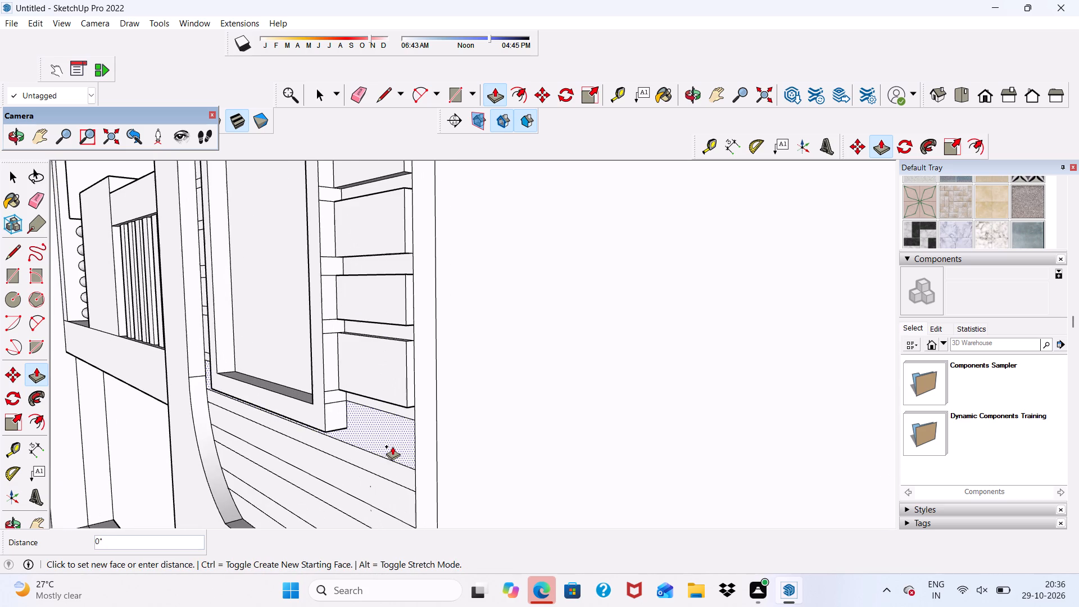
pyautogui.click(381, 399)
pyautogui.scroll(-6, 375, 392)
# Pull the three remaining bands below the window, down to the panel's curved bottom, out 1" to match.
pyautogui.moveTo(350, 409); pyautogui.dragTo(350, 390, button='middle')
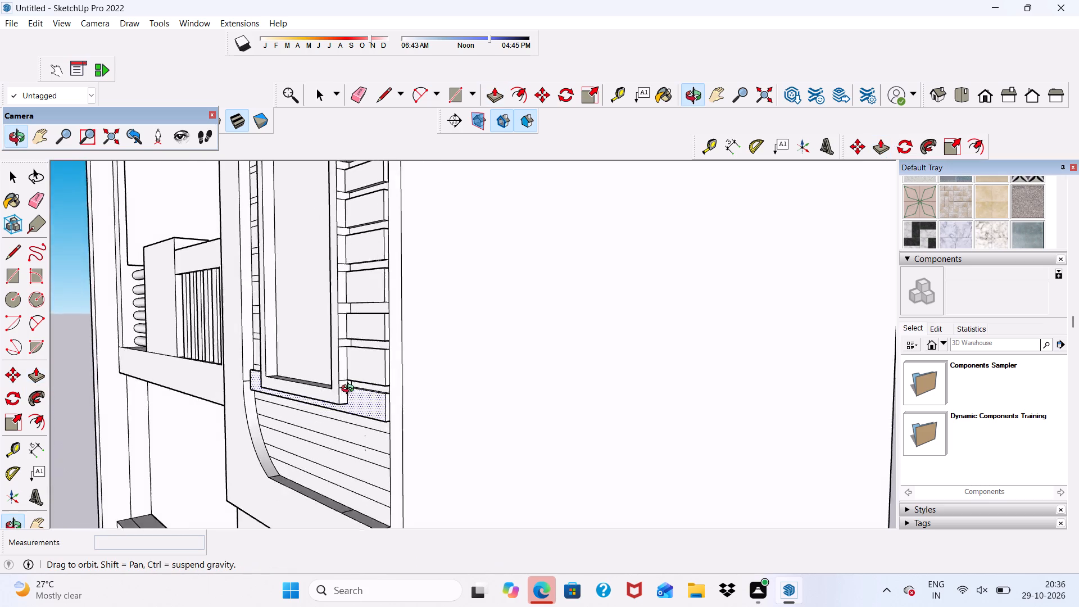
pyautogui.moveTo(350, 390); pyautogui.dragTo(356, 397, button='middle')
pyautogui.scroll(6, 371, 436)
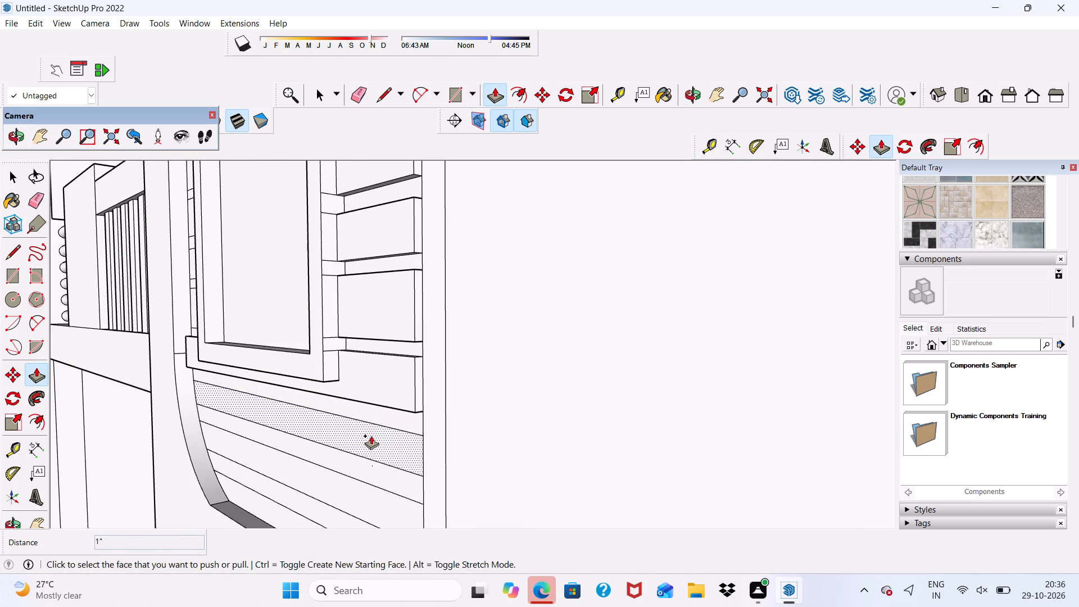
pyautogui.click(371, 436)
pyautogui.click(352, 396)
pyautogui.scroll(-6, 356, 361)
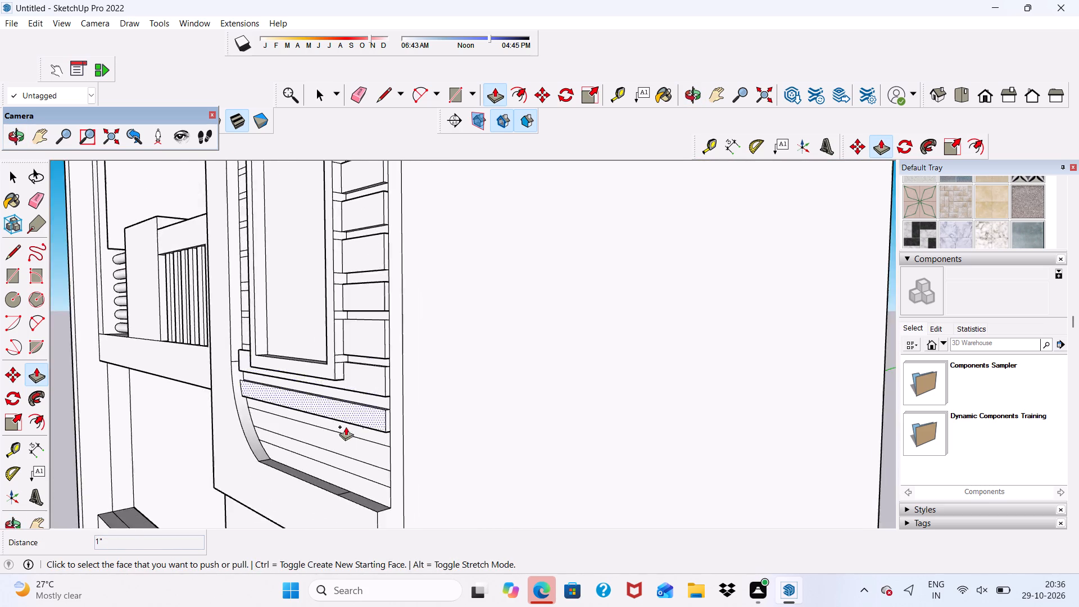
pyautogui.moveTo(346, 427); pyautogui.dragTo(360, 412, button='middle')
pyautogui.scroll(4, 368, 434)
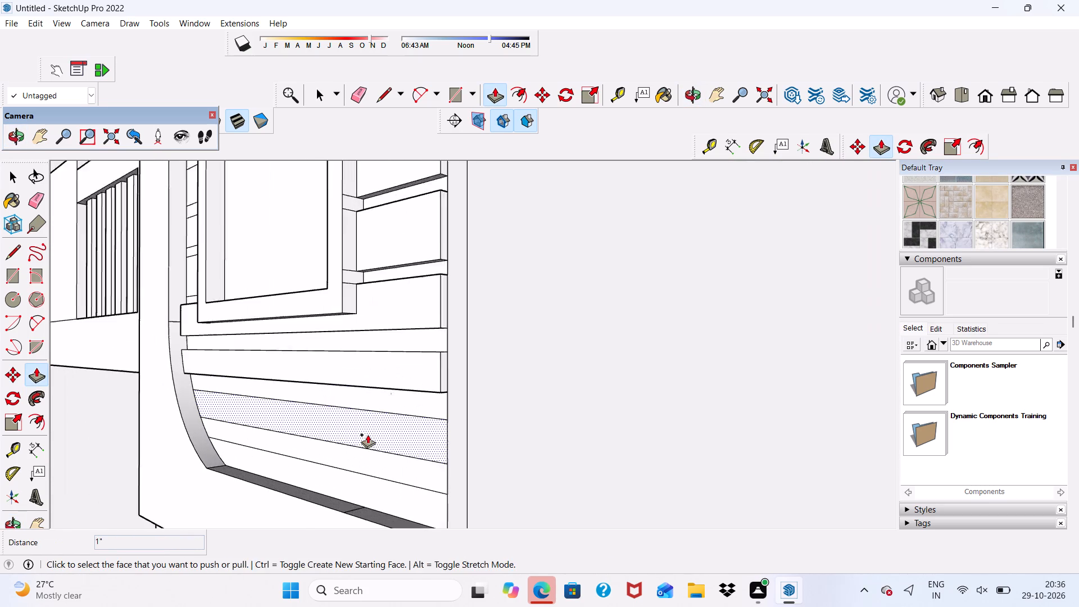
pyautogui.scroll(2, 368, 434)
pyautogui.click(382, 431)
pyautogui.click(357, 379)
pyautogui.scroll(-2, 363, 429)
pyautogui.scroll(2, 366, 474)
pyautogui.click(370, 478)
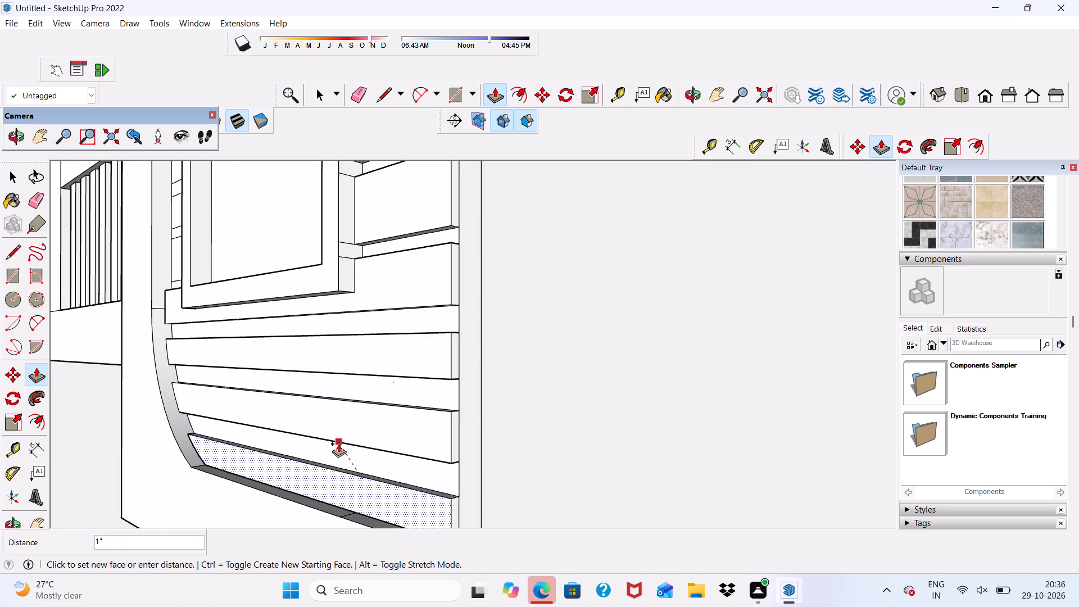
pyautogui.click(338, 443)
# Push/Pull the lowest flat band left of the window frame out 1", level with the raised band below it.
pyautogui.scroll(-5, 333, 393)
pyautogui.moveTo(332, 395); pyautogui.dragTo(506, 456, button='middle')
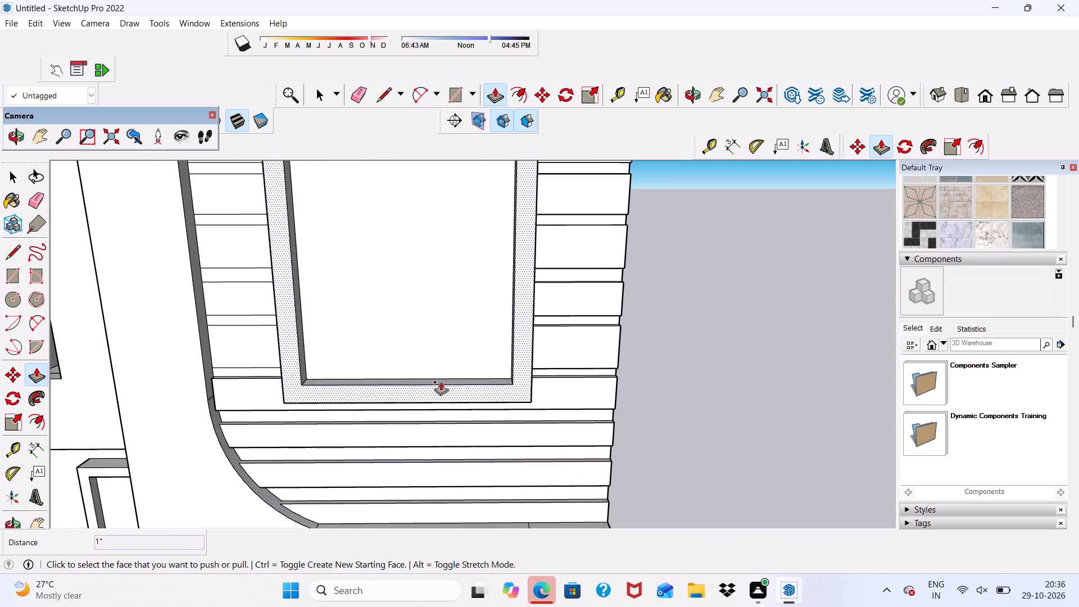
pyautogui.scroll(-5, 438, 383)
pyautogui.scroll(9, 308, 343)
pyautogui.click(311, 387)
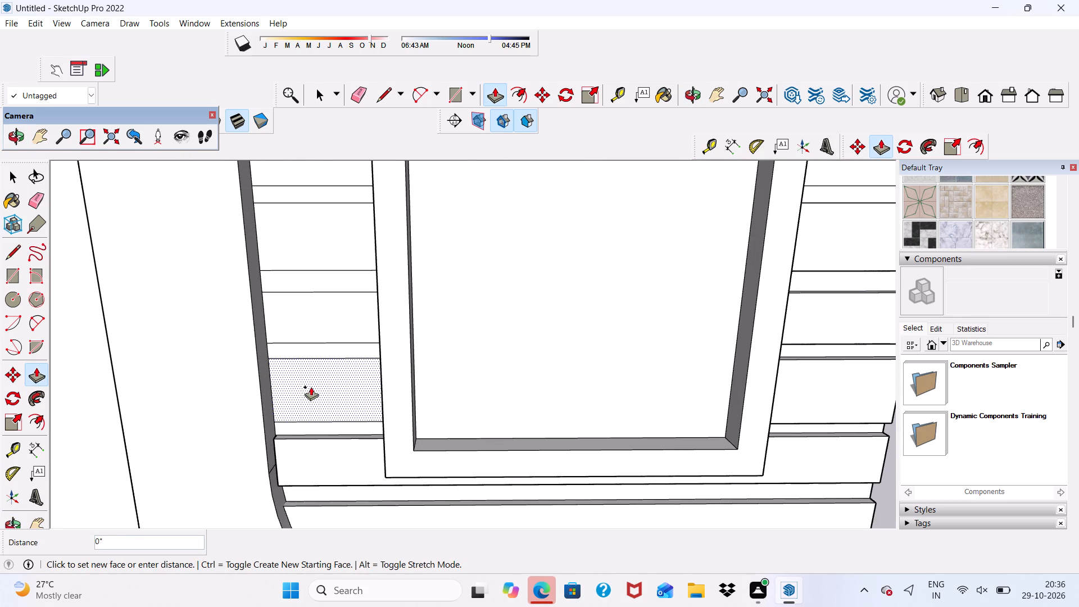
pyautogui.scroll(-3, 307, 419)
pyautogui.moveTo(307, 414); pyautogui.dragTo(433, 325, button='middle')
pyautogui.scroll(1, 307, 414)
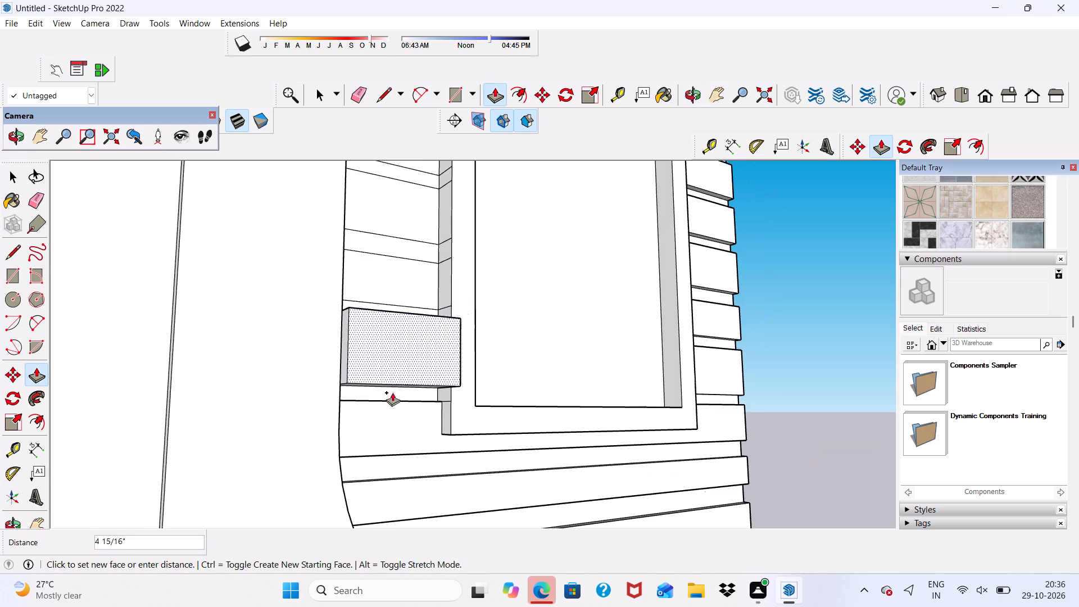
pyautogui.scroll(5, 368, 411)
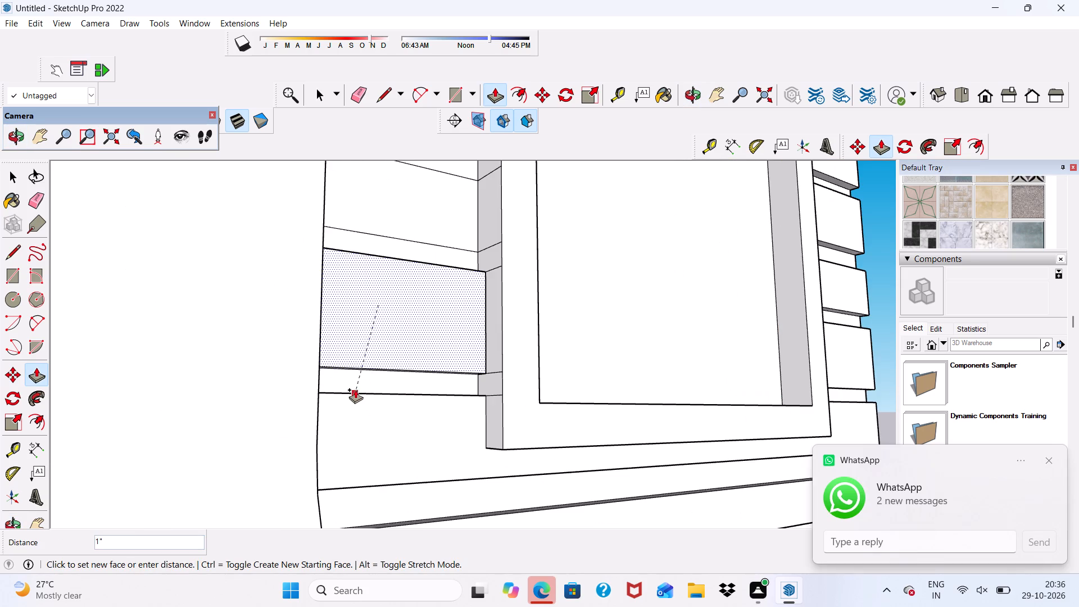
pyautogui.click(355, 389)
# Pull the second band from the bottom, left of the window frame, out 1" to match the band below.
pyautogui.scroll(-5, 355, 389)
pyautogui.moveTo(387, 367); pyautogui.dragTo(364, 455, button='middle')
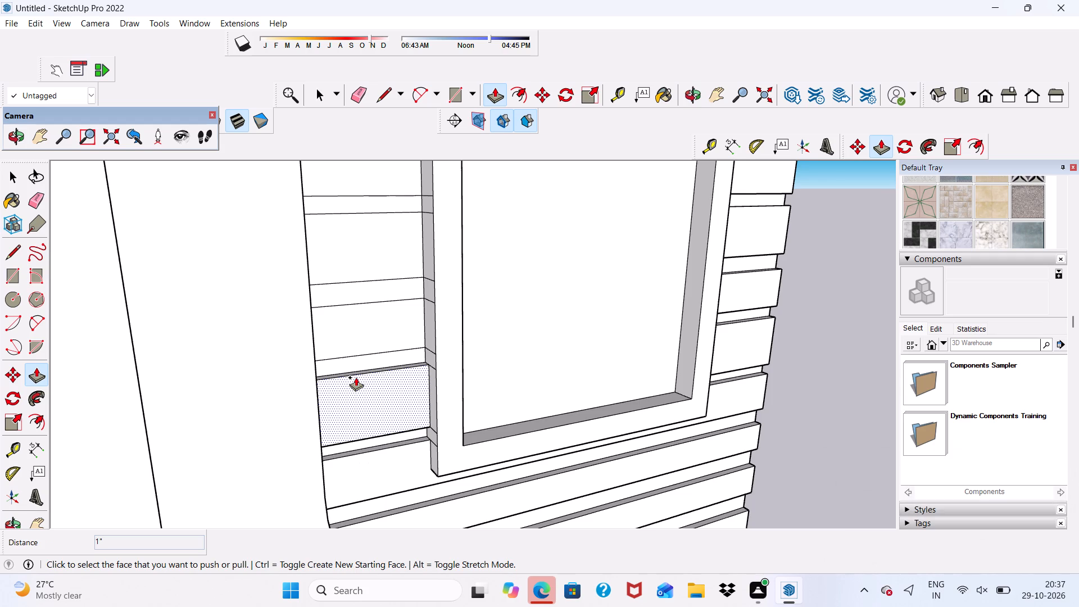
pyautogui.scroll(5, 356, 377)
pyautogui.scroll(1, 361, 278)
pyautogui.click(361, 278)
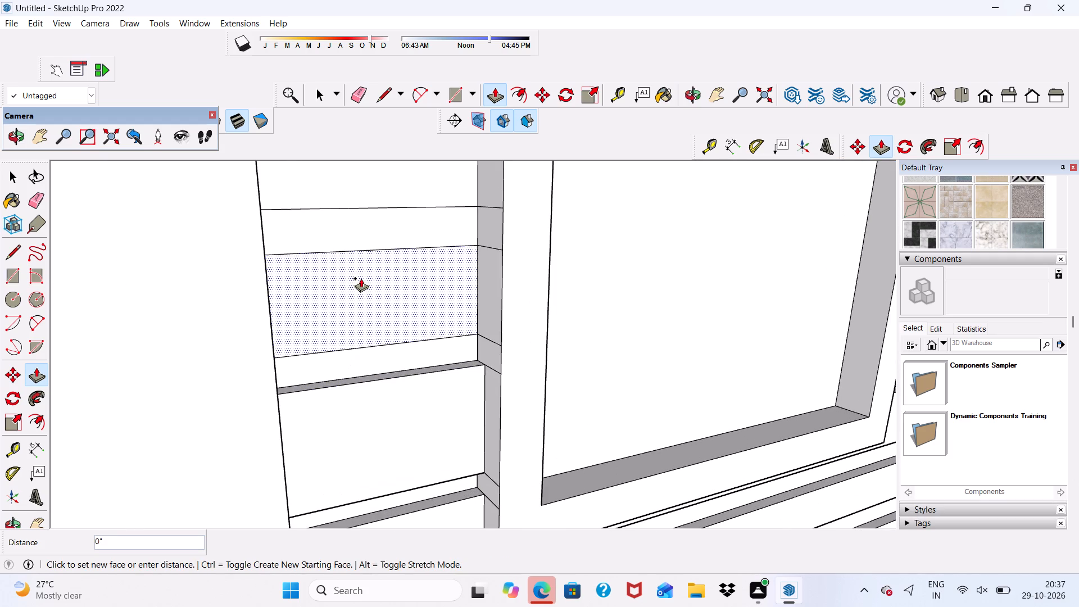
pyautogui.scroll(-3, 359, 319)
pyautogui.moveTo(362, 337); pyautogui.dragTo(320, 268, button='middle')
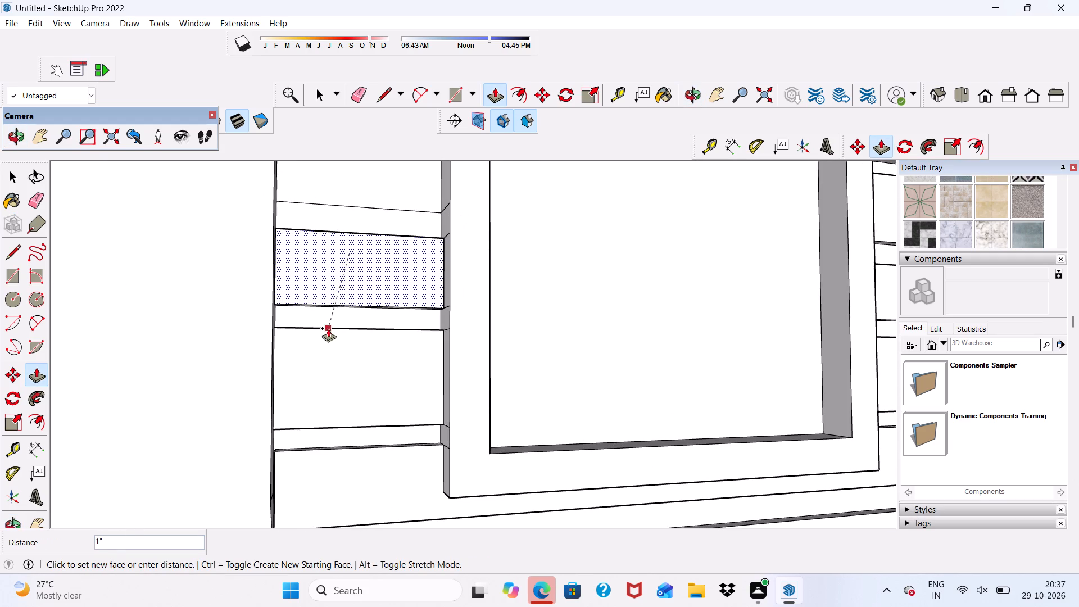
pyautogui.click(335, 329)
# Pull the third band from the bottom, left of the window frame, out 1" to match the raised bands below.
pyautogui.scroll(-3, 335, 323)
pyautogui.moveTo(339, 329); pyautogui.dragTo(289, 459, button='middle')
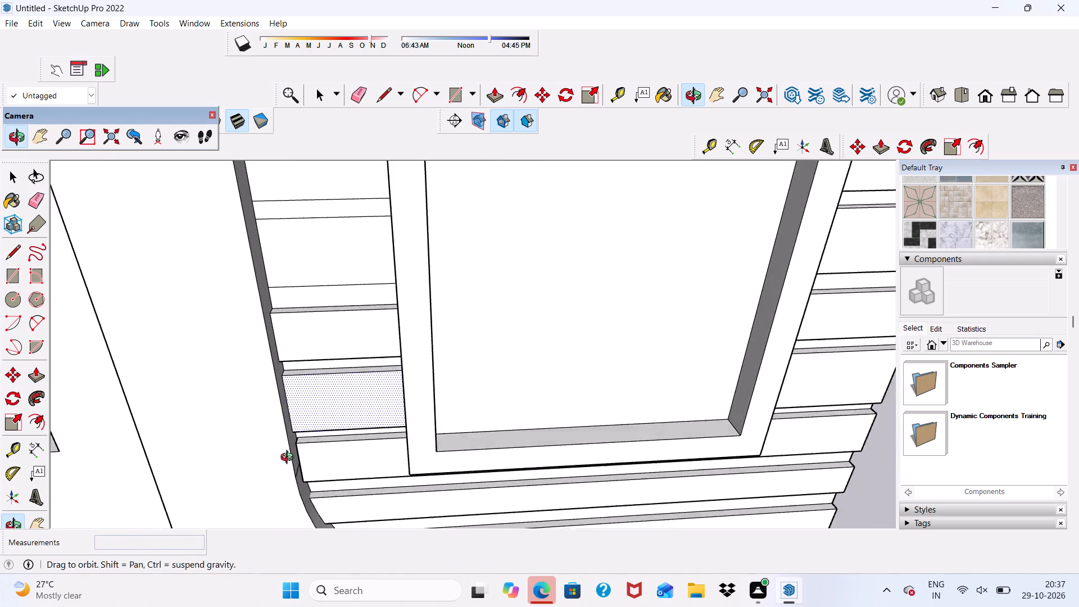
pyautogui.moveTo(289, 459); pyautogui.dragTo(268, 470, button='middle')
pyautogui.scroll(3, 323, 296)
pyautogui.click(320, 259)
pyautogui.scroll(-2, 327, 344)
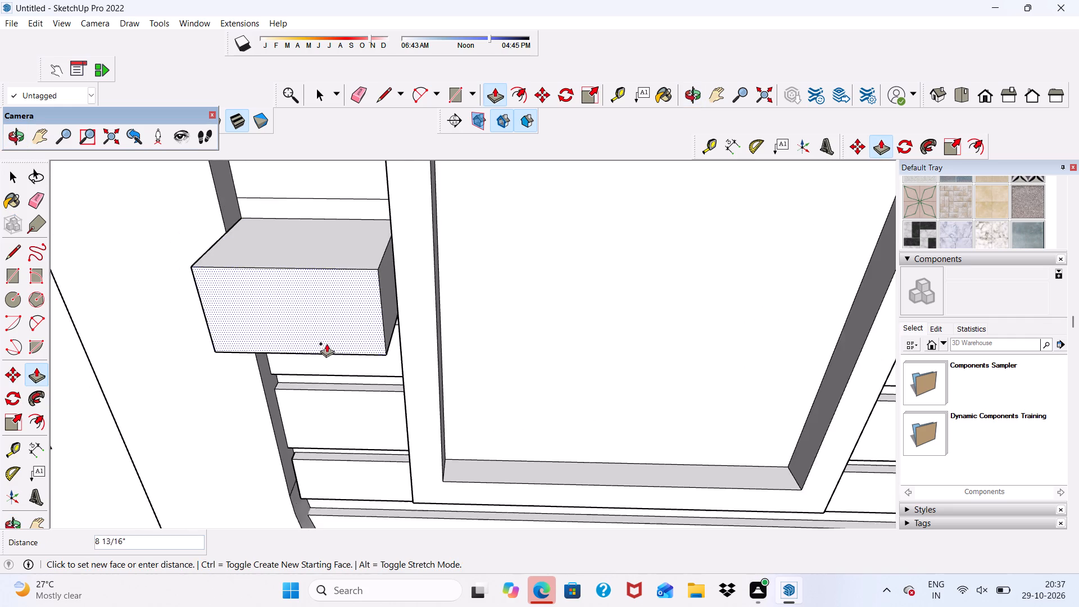
pyautogui.moveTo(327, 343); pyautogui.dragTo(302, 231, button='middle')
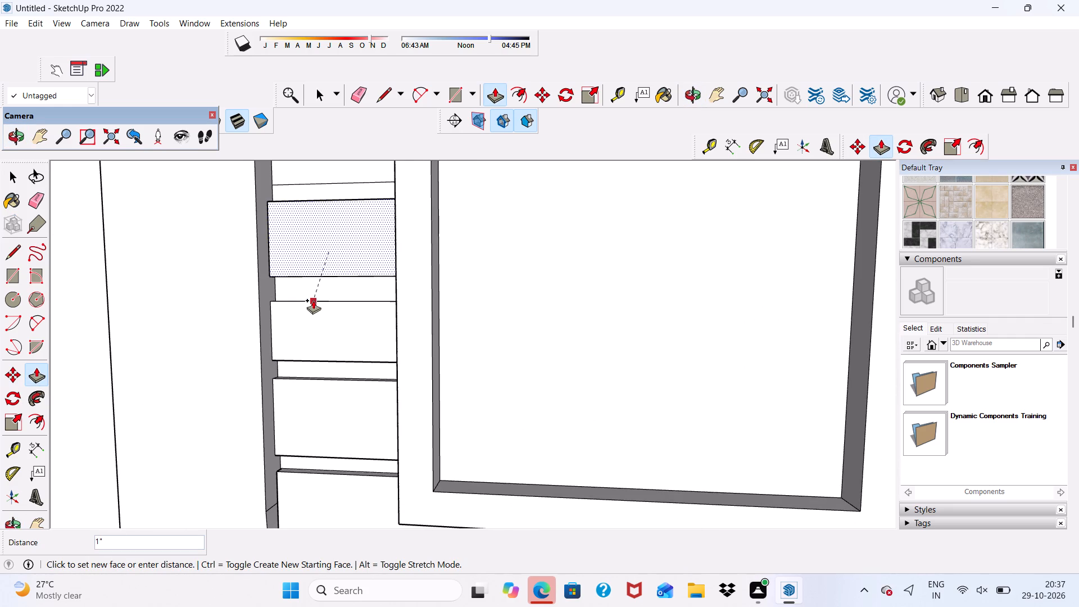
pyautogui.click(313, 300)
pyautogui.scroll(-4, 314, 266)
pyautogui.moveTo(314, 266); pyautogui.dragTo(315, 382, button='middle')
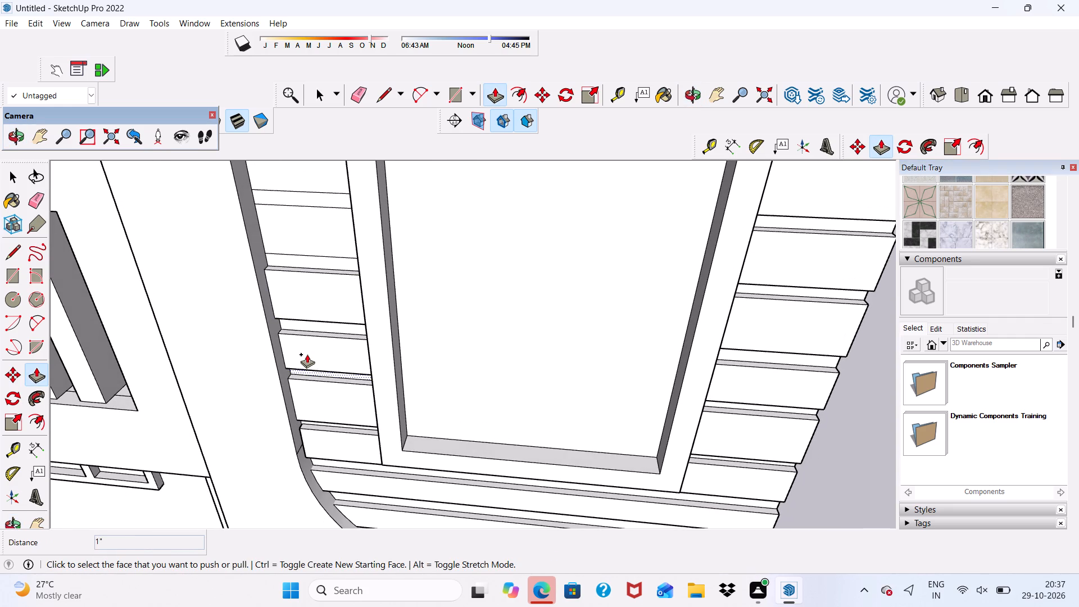
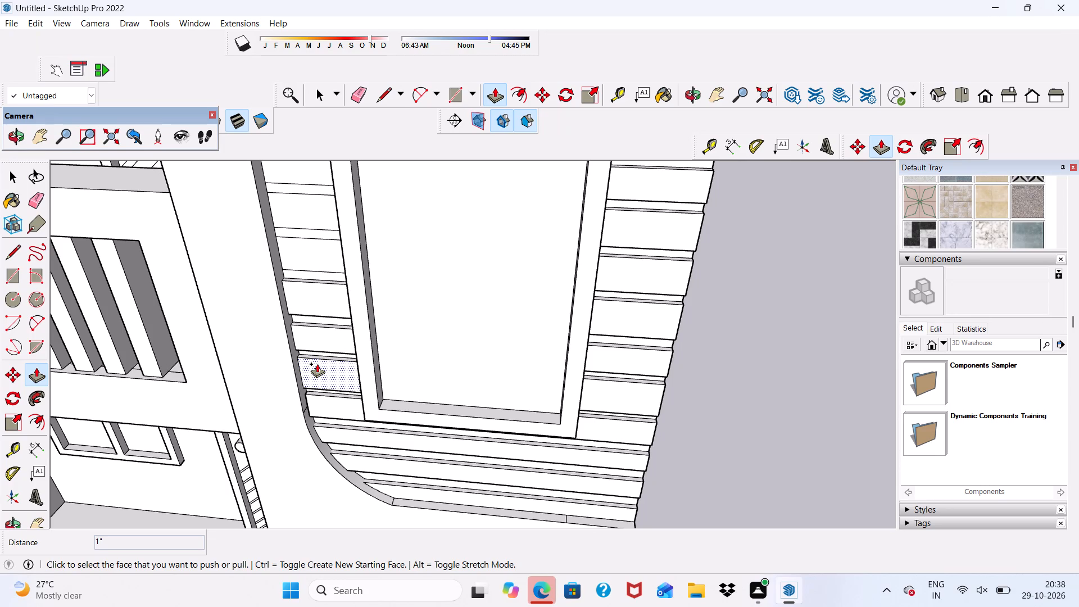
# Pull the fourth and fifth bands from the bottom, left of the window frame, out 1" to match the bands below.
pyautogui.scroll(-2, 319, 372)
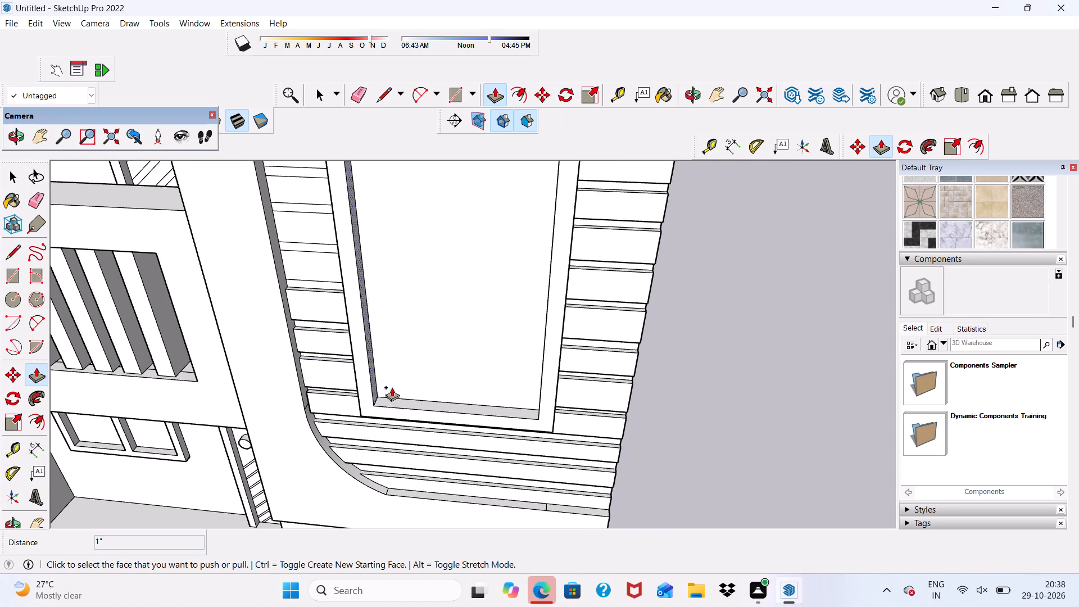
pyautogui.scroll(6, 333, 322)
pyautogui.scroll(5, 315, 221)
pyautogui.click(305, 239)
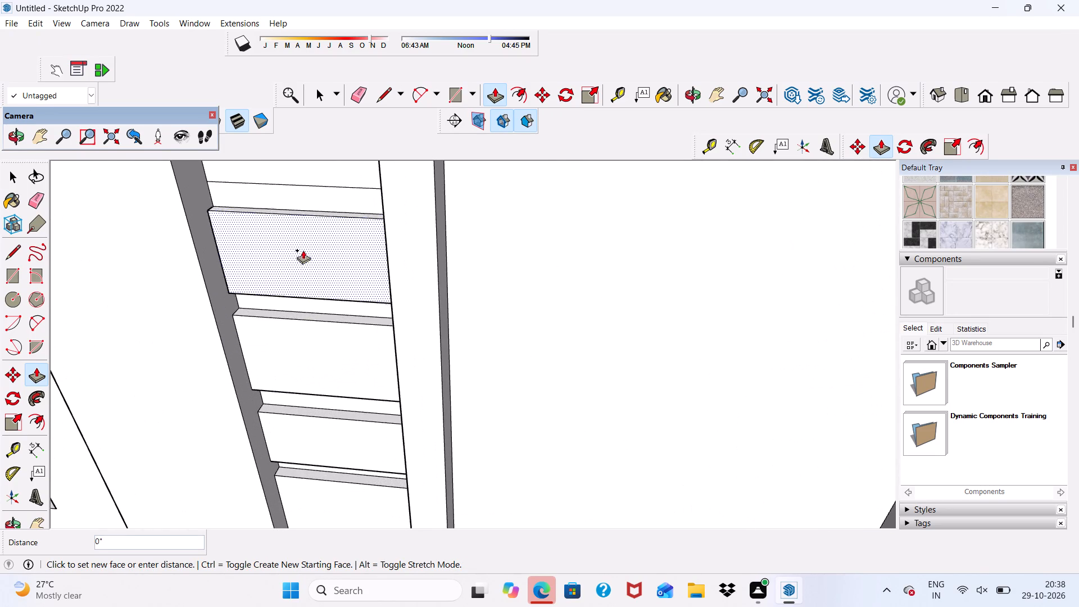
pyautogui.scroll(-1, 319, 305)
pyautogui.moveTo(323, 311); pyautogui.dragTo(325, 192, button='middle')
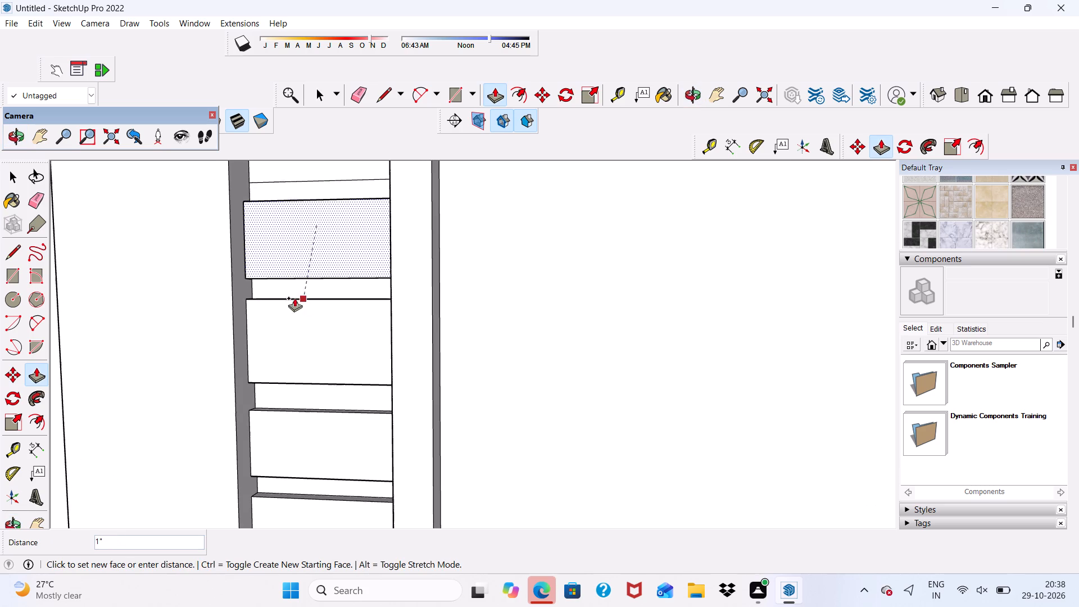
pyautogui.click(283, 302)
pyautogui.scroll(-7, 284, 289)
pyautogui.scroll(4, 310, 234)
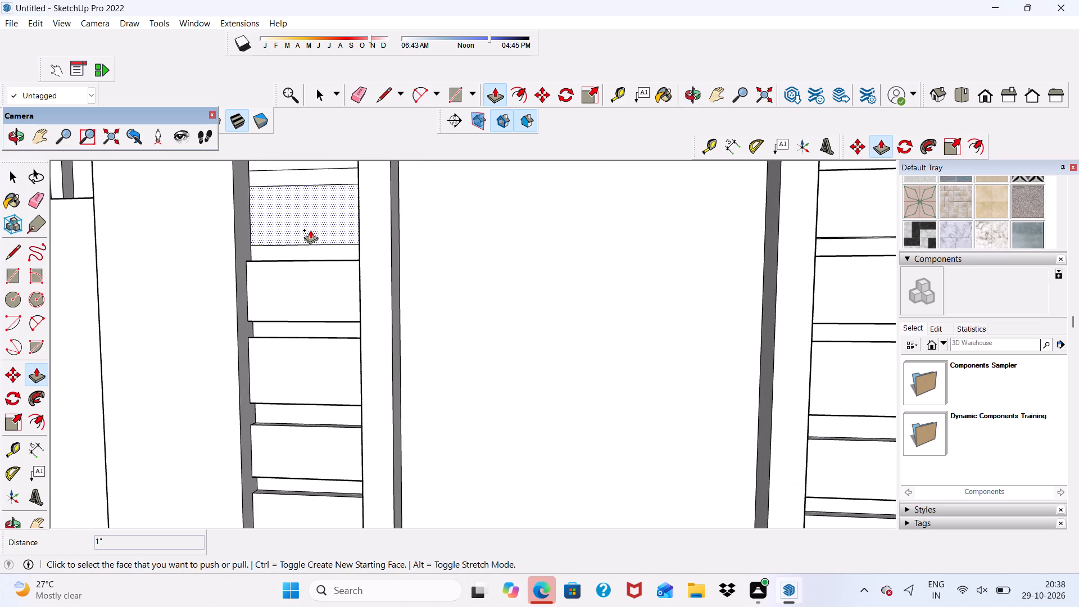
pyautogui.click(310, 230)
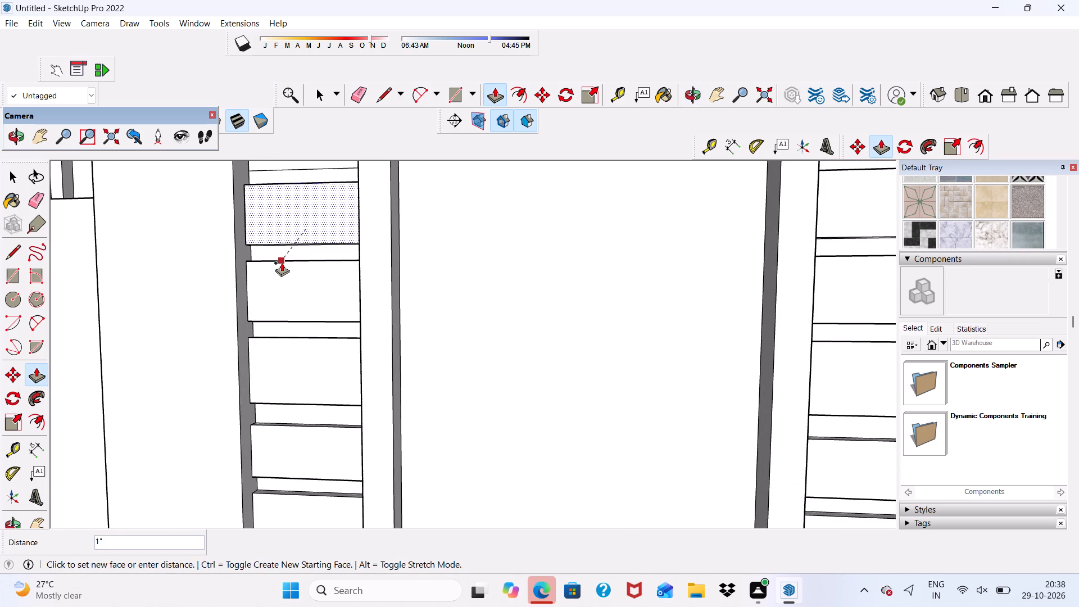
pyautogui.click(282, 262)
# Pull the next two flat bands up, left of the window frame, out 1" level with the raised bands below.
pyautogui.scroll(-6, 270, 284)
pyautogui.scroll(6, 312, 191)
pyautogui.click(284, 209)
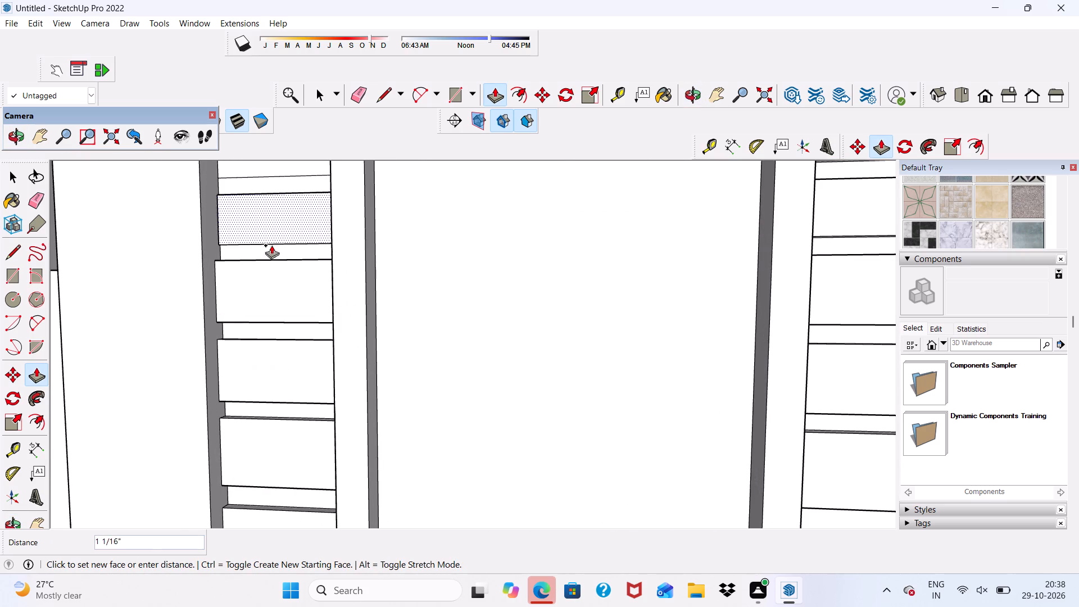
pyautogui.click(246, 261)
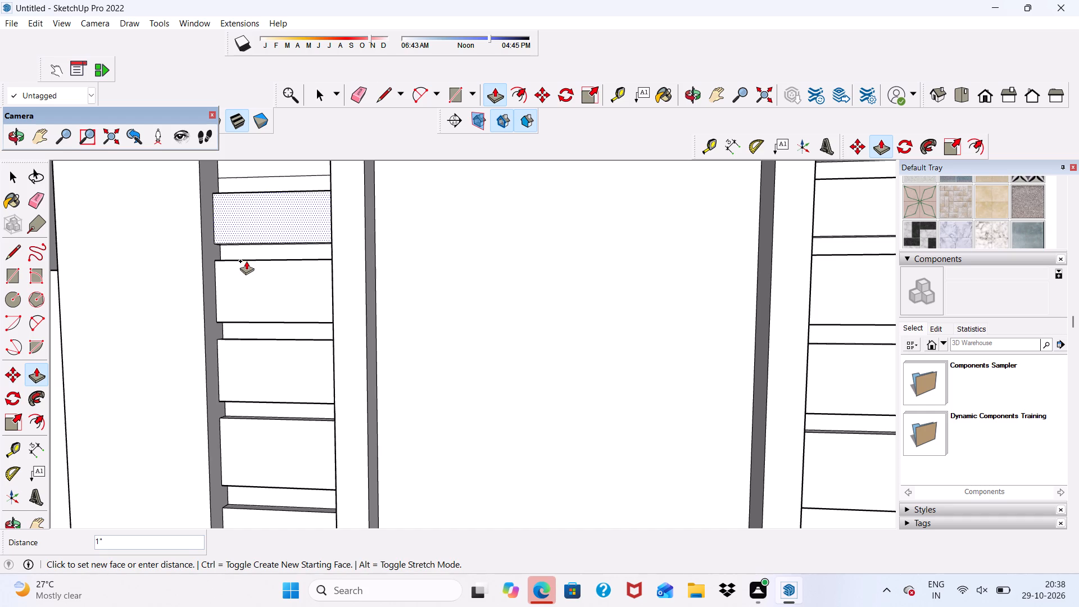
pyautogui.scroll(-12, 245, 259)
pyautogui.scroll(7, 256, 241)
pyautogui.scroll(-1, 256, 227)
pyautogui.scroll(5, 256, 248)
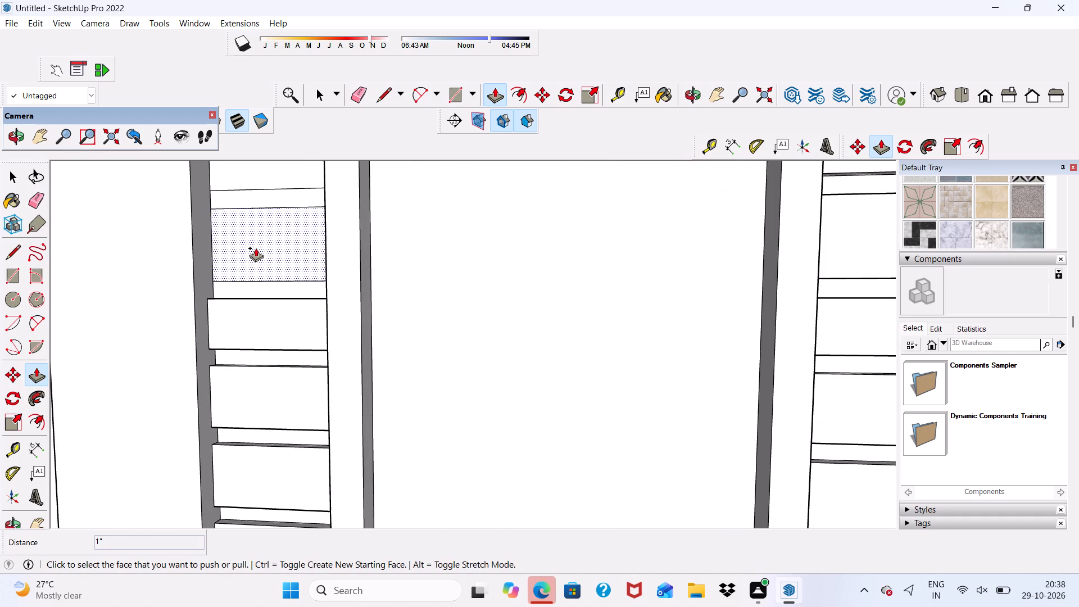
pyautogui.click(256, 248)
pyautogui.click(239, 298)
# Pull the last three flat bands left of the window frame, up to the frame's top, out 1" to match.
pyautogui.scroll(-6, 238, 294)
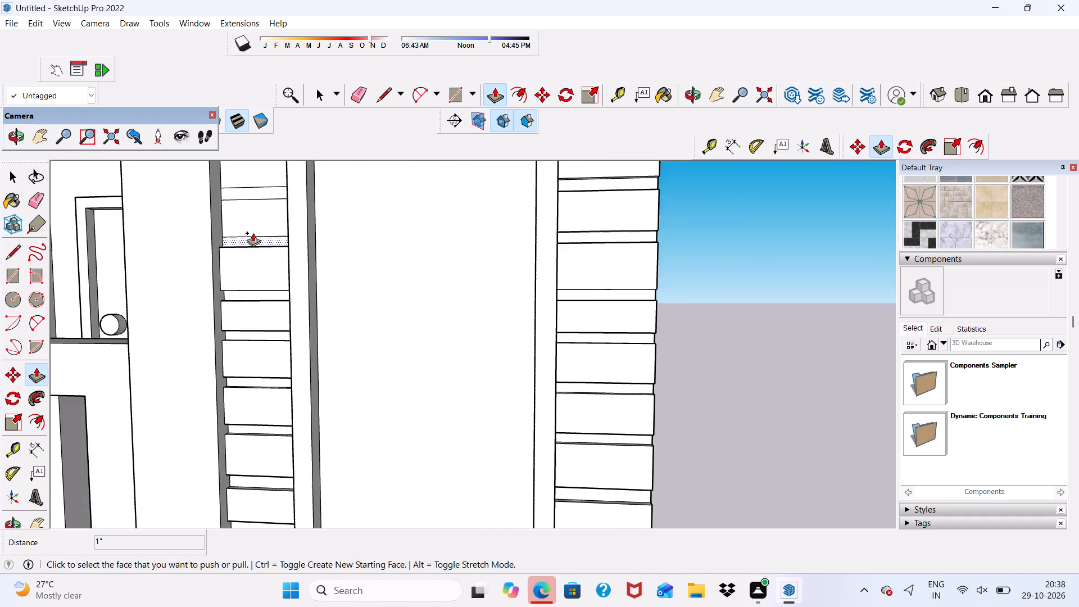
pyautogui.scroll(4, 253, 233)
pyautogui.click(256, 214)
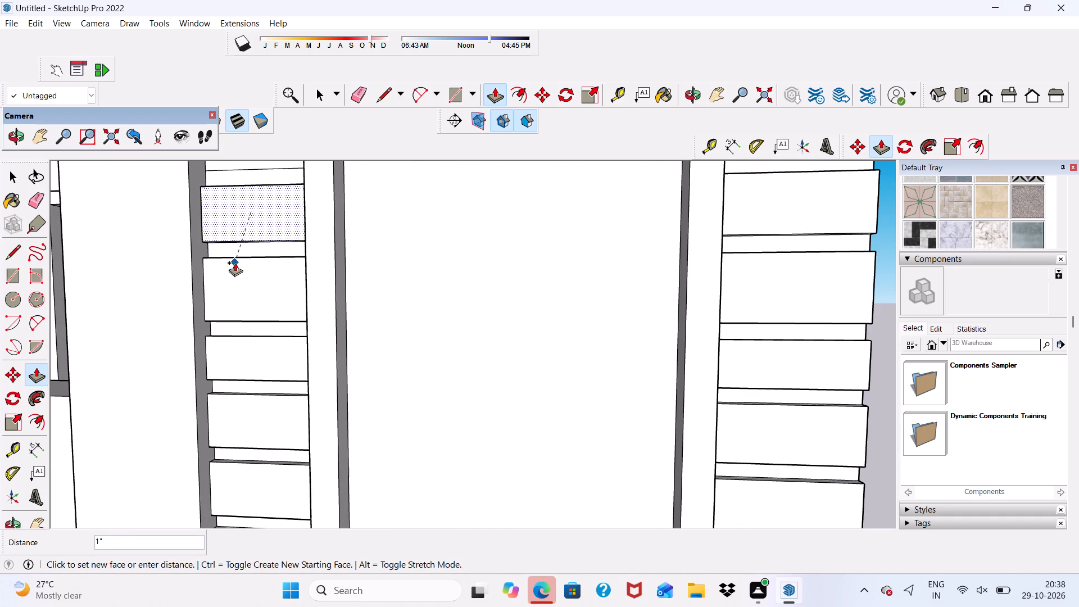
pyautogui.click(229, 259)
pyautogui.scroll(-10, 228, 259)
pyautogui.scroll(6, 250, 210)
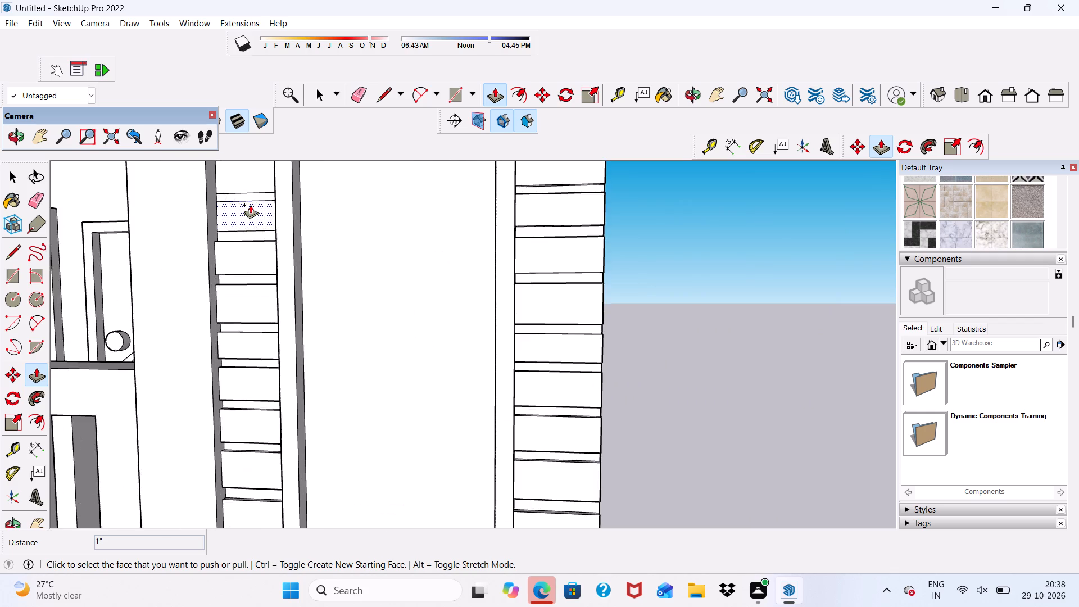
pyautogui.scroll(4, 250, 209)
pyautogui.click(247, 230)
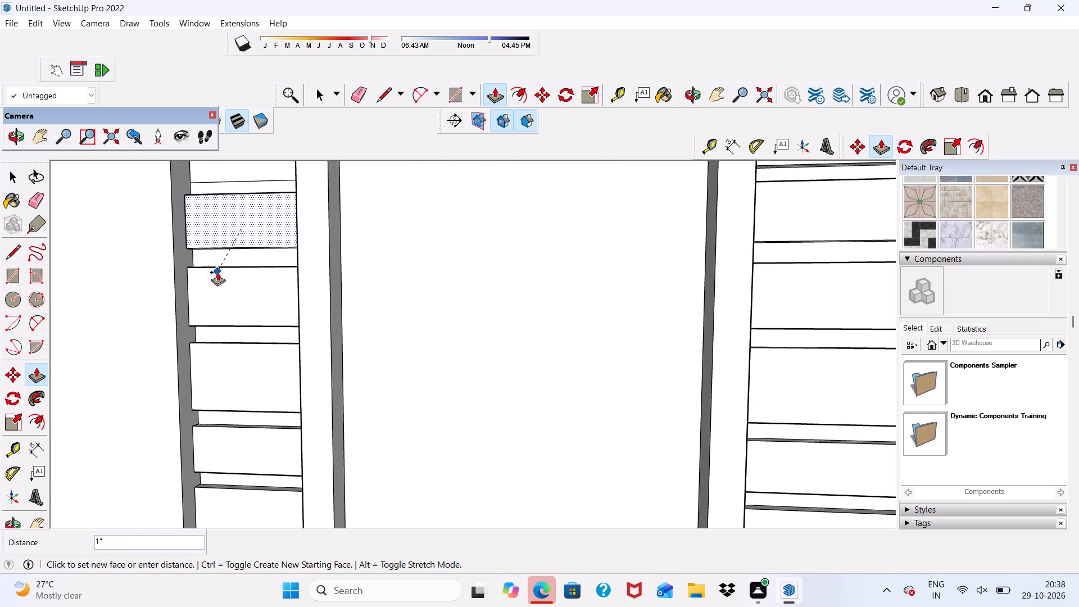
pyautogui.click(216, 267)
pyautogui.scroll(-6, 216, 268)
pyautogui.scroll(3, 235, 206)
pyautogui.click(234, 203)
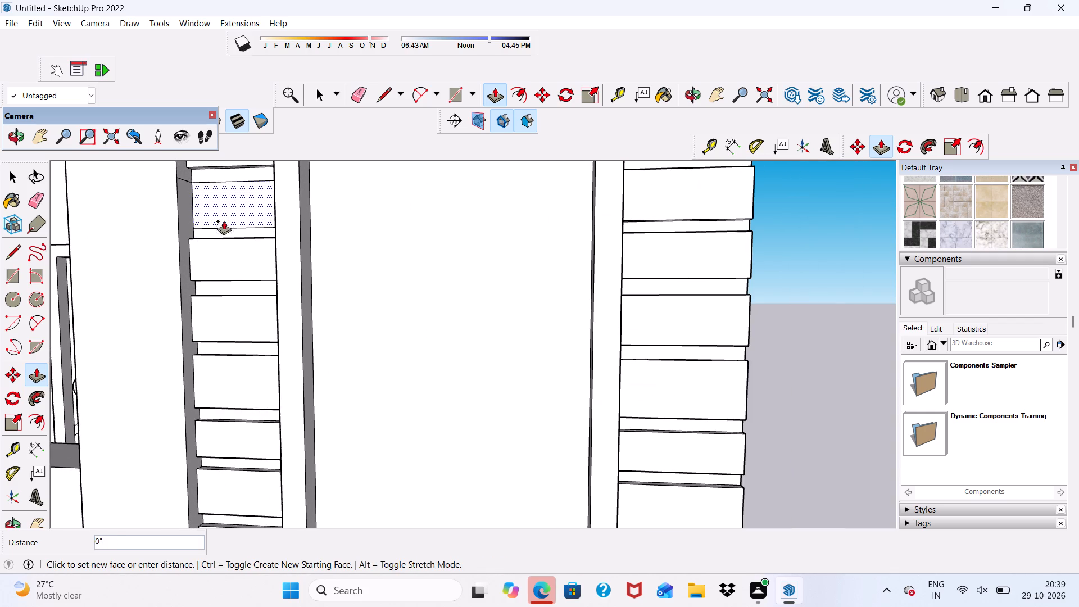
pyautogui.click(211, 241)
# Erase the leftover edge lines crossing the window frame's left outer side at the top three gaps between bands.
pyautogui.scroll(-5, 233, 253)
pyautogui.moveTo(265, 258); pyautogui.dragTo(442, 321, button='middle')
pyautogui.click(360, 99)
pyautogui.scroll(2, 373, 244)
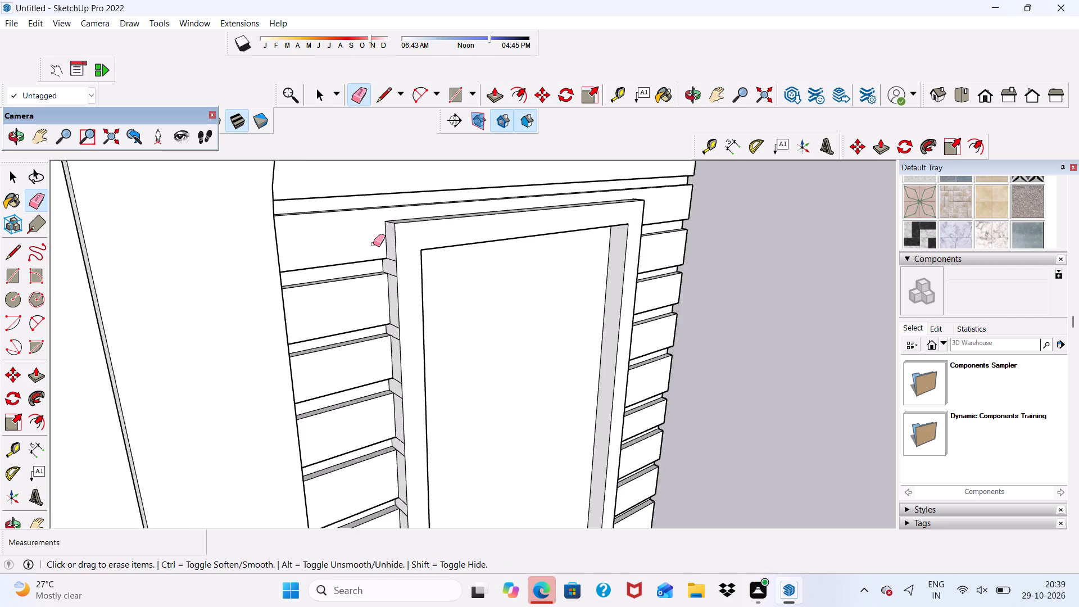
pyautogui.scroll(2, 373, 244)
pyautogui.scroll(-1, 381, 261)
pyautogui.moveTo(385, 341); pyautogui.dragTo(455, 335, button='middle')
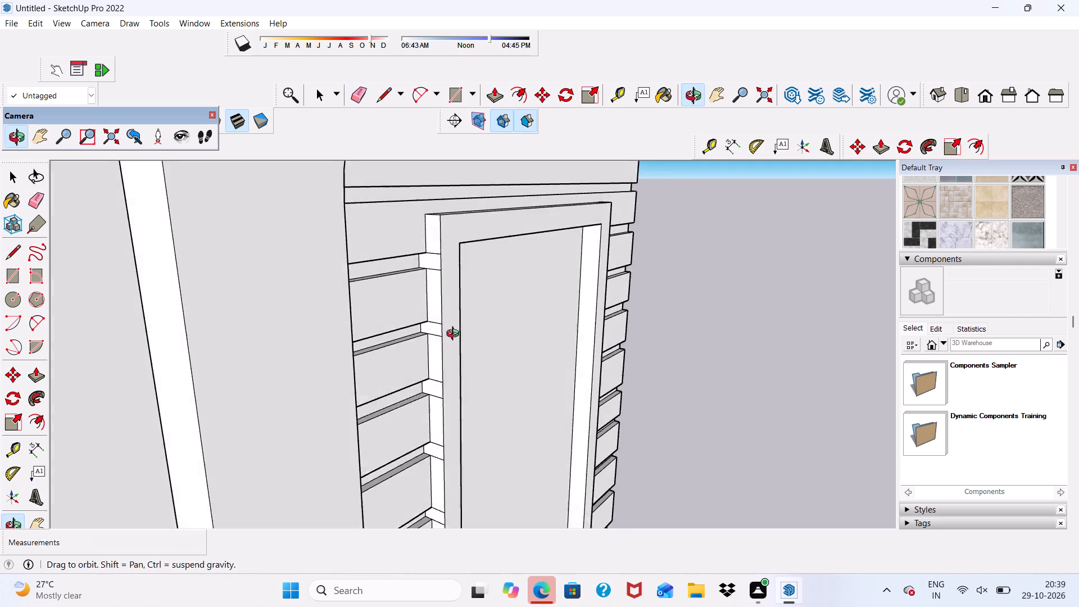
pyautogui.moveTo(455, 335); pyautogui.dragTo(471, 369, button='middle')
pyautogui.scroll(9, 468, 383)
pyautogui.moveTo(434, 209); pyautogui.dragTo(434, 268)
pyautogui.scroll(-5, 428, 241)
pyautogui.scroll(1, 429, 348)
pyautogui.moveTo(441, 334); pyautogui.dragTo(441, 364)
pyautogui.scroll(-6, 400, 263)
pyautogui.scroll(11, 400, 424)
pyautogui.moveTo(452, 334); pyautogui.dragTo(447, 370)
pyautogui.scroll(-6, 441, 342)
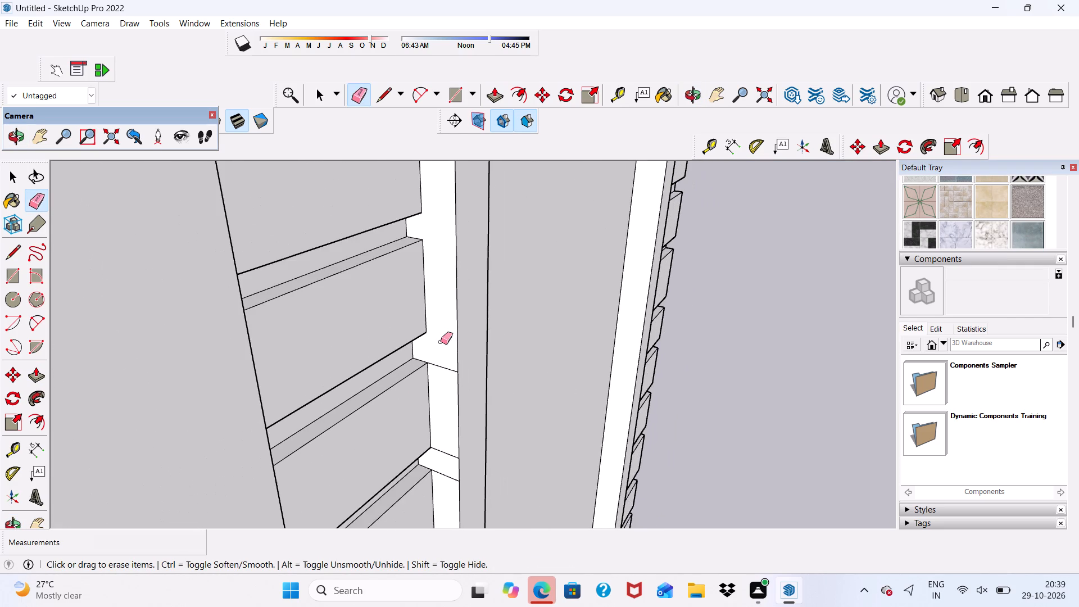
# Erase the leftover edge lines on the frame's left outer side at the next three band gaps down.
pyautogui.scroll(4, 443, 361)
pyautogui.moveTo(443, 361); pyautogui.dragTo(443, 386)
pyautogui.scroll(-6, 438, 278)
pyautogui.scroll(5, 438, 410)
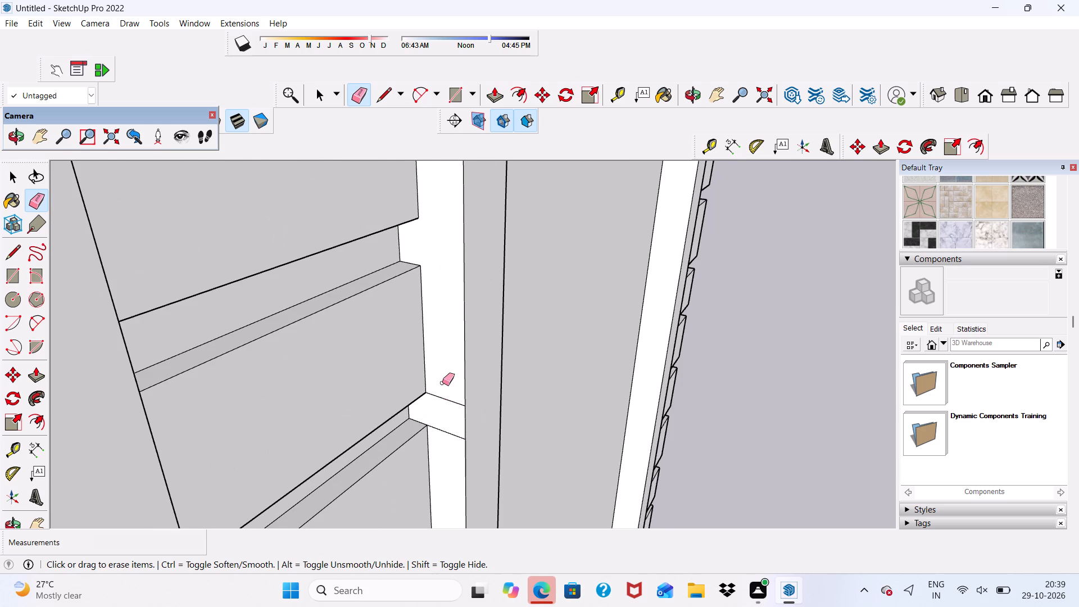
pyautogui.moveTo(442, 383); pyautogui.dragTo(443, 434)
pyautogui.scroll(-12, 441, 284)
pyautogui.scroll(8, 446, 384)
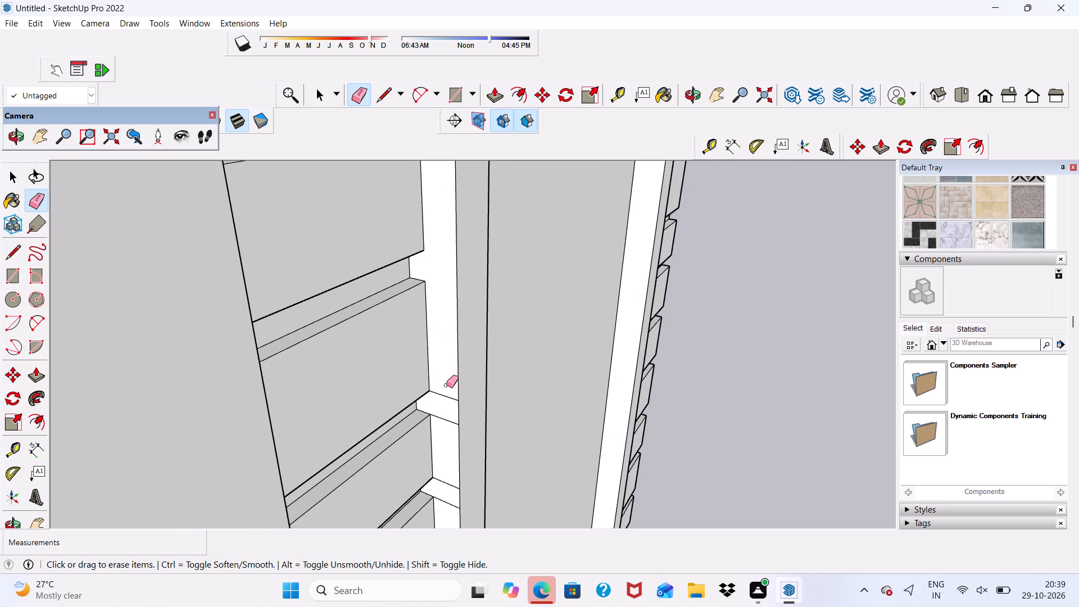
pyautogui.moveTo(446, 385); pyautogui.dragTo(446, 420)
pyautogui.scroll(-6, 433, 314)
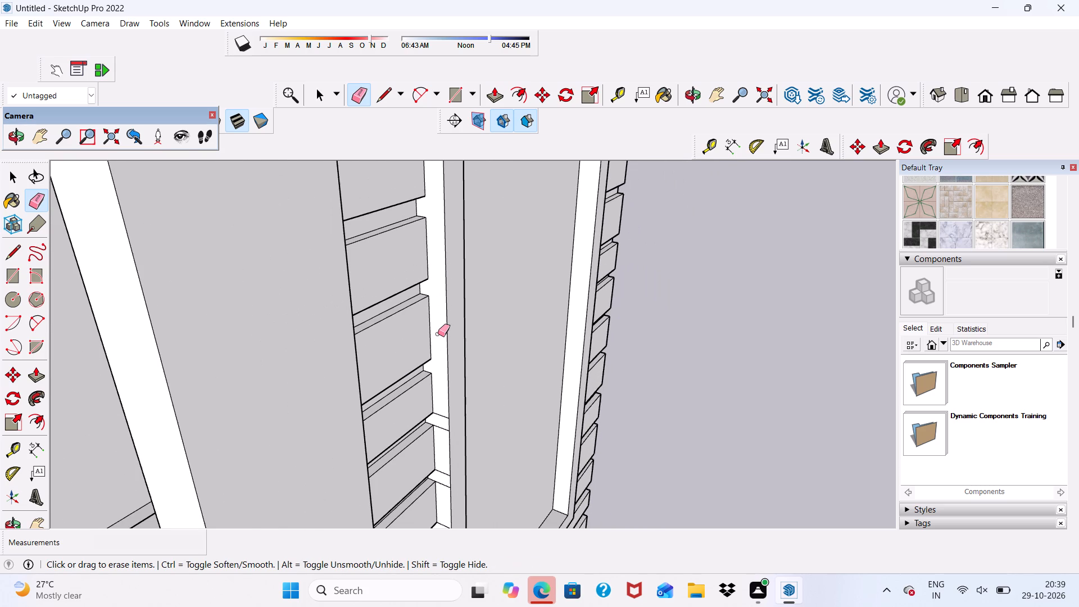
# Erase the stray edge lines on the frame's left outer side at the following three gaps, seventh to ninth from the top.
pyautogui.scroll(4, 443, 366)
pyautogui.scroll(-12, 432, 310)
pyautogui.scroll(7, 429, 375)
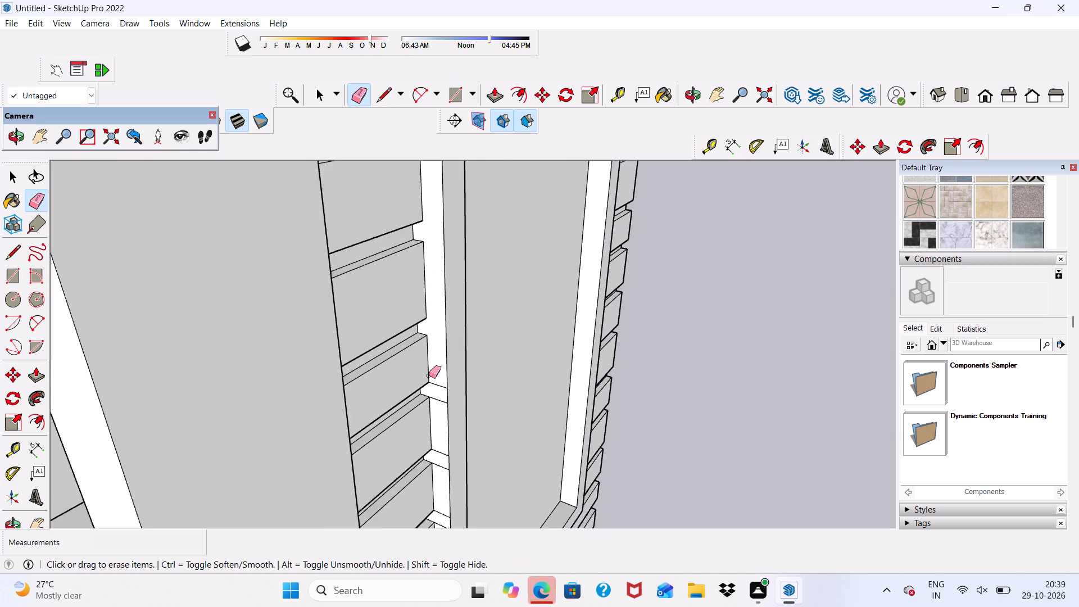
pyautogui.scroll(2, 429, 375)
pyautogui.moveTo(436, 380); pyautogui.dragTo(441, 408)
pyautogui.scroll(-7, 430, 265)
pyautogui.scroll(12, 421, 443)
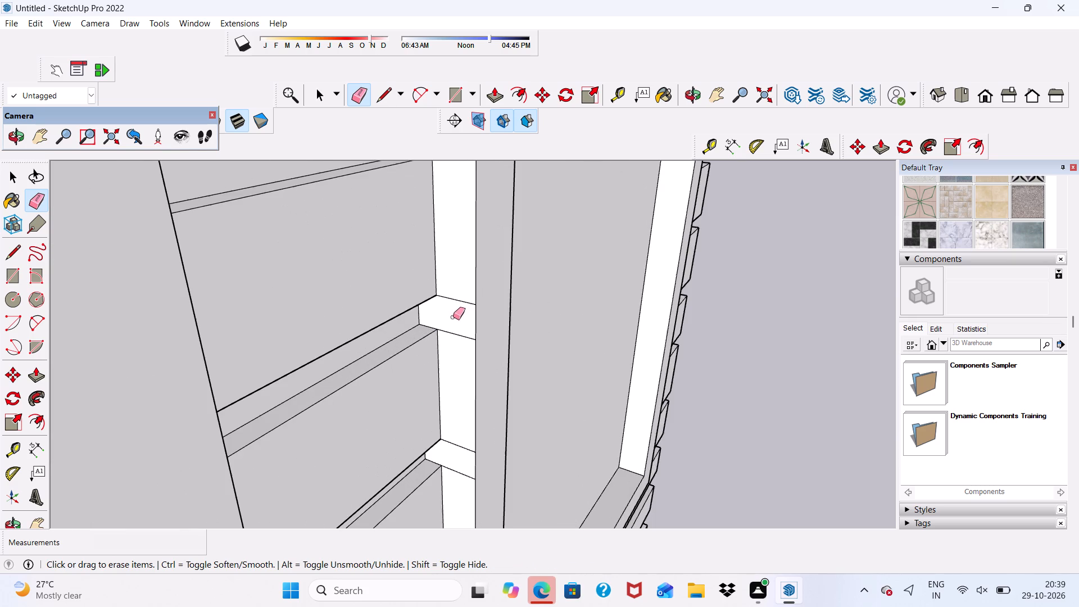
pyautogui.moveTo(455, 303); pyautogui.dragTo(458, 336)
pyautogui.scroll(-5, 454, 287)
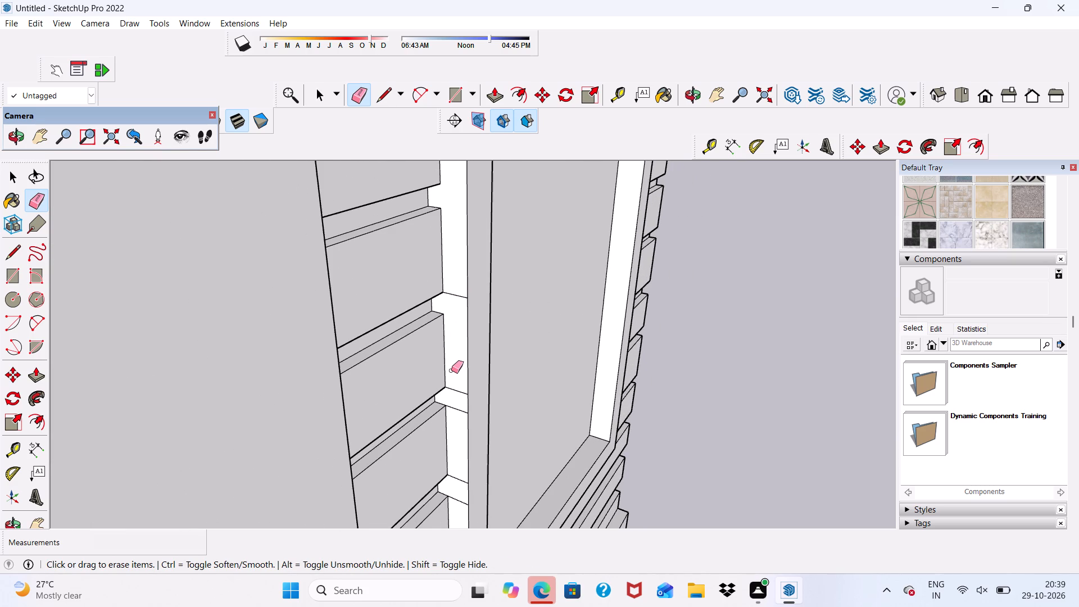
pyautogui.scroll(-5, 449, 360)
pyautogui.scroll(6, 454, 402)
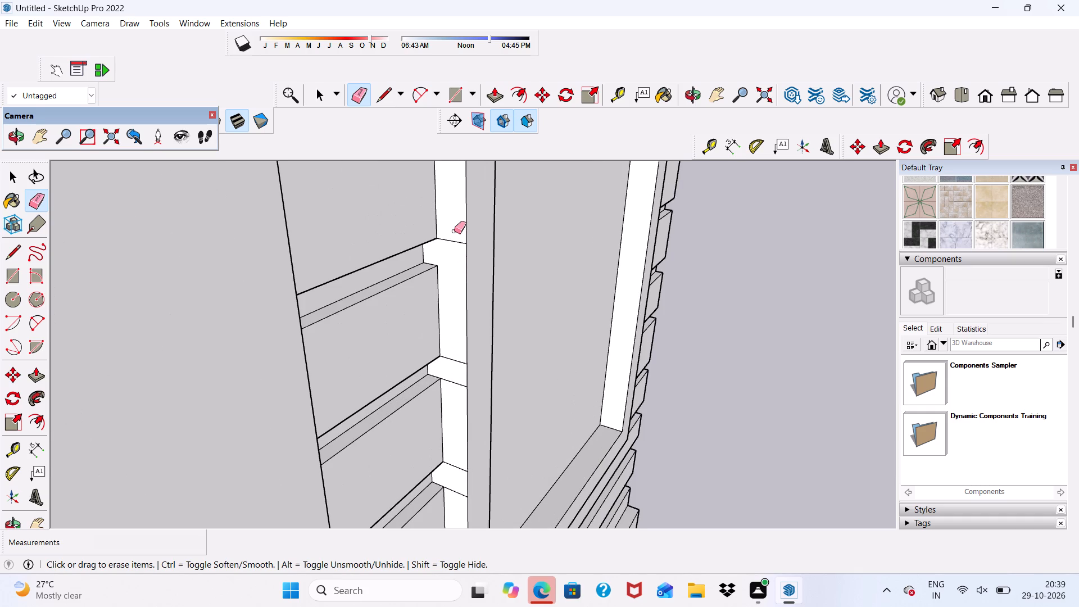
pyautogui.moveTo(454, 229); pyautogui.dragTo(453, 256)
pyautogui.moveTo(450, 357); pyautogui.dragTo(453, 385)
# Erase the stray edge lines at the remaining four gaps on the frame's left outer side, down to its bottom corner.
pyautogui.scroll(-5, 443, 337)
pyautogui.scroll(10, 452, 437)
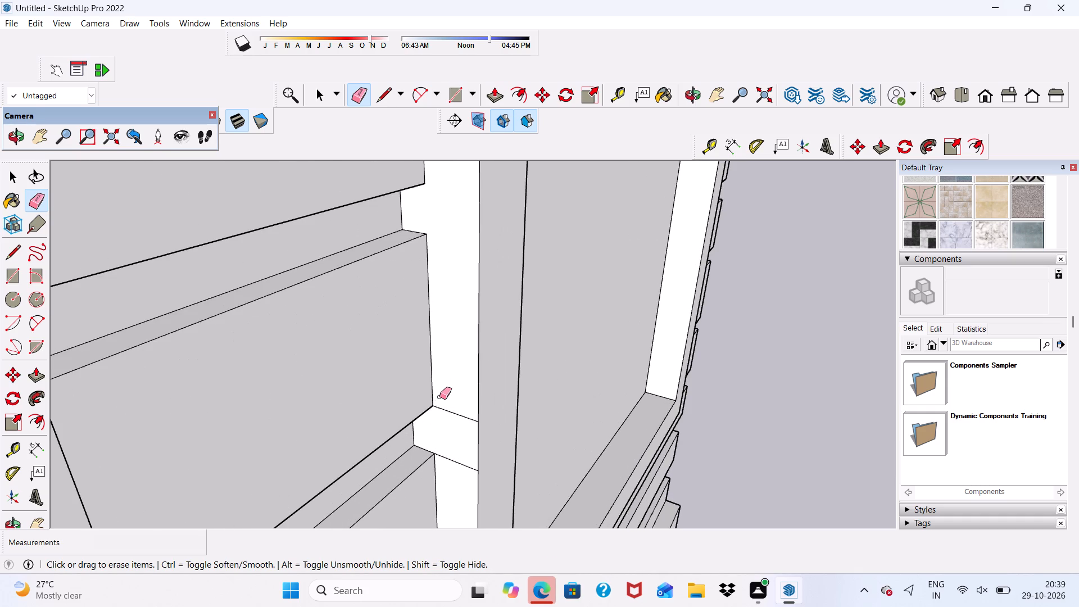
pyautogui.moveTo(451, 422); pyautogui.dragTo(455, 472)
pyautogui.moveTo(461, 406); pyautogui.dragTo(464, 424)
pyautogui.scroll(-9, 433, 281)
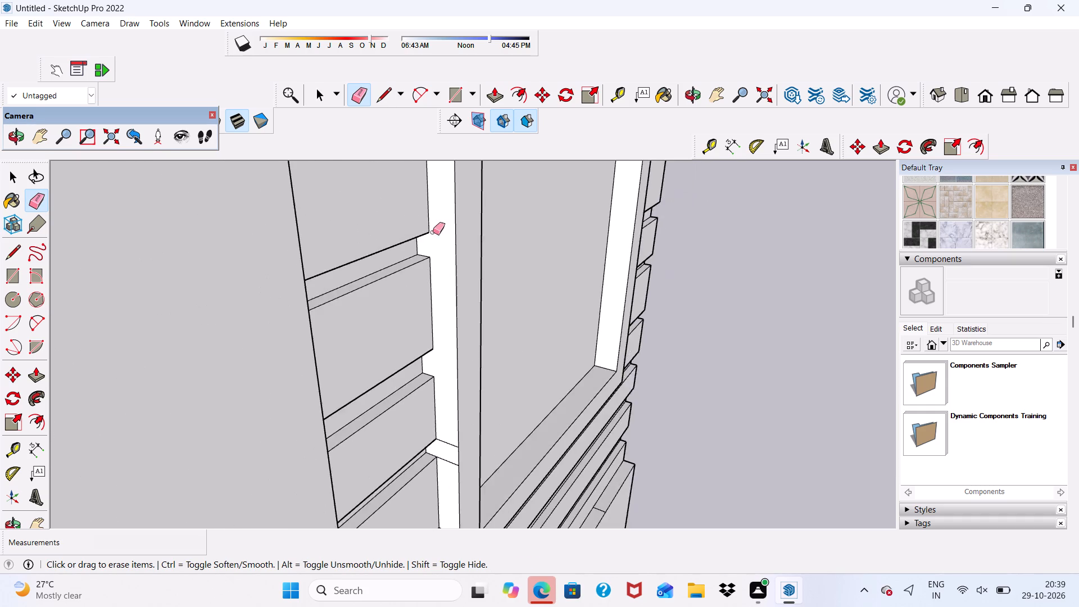
pyautogui.scroll(-4, 433, 232)
pyautogui.scroll(11, 438, 395)
pyautogui.moveTo(444, 350); pyautogui.dragTo(446, 381)
pyautogui.scroll(-7, 430, 316)
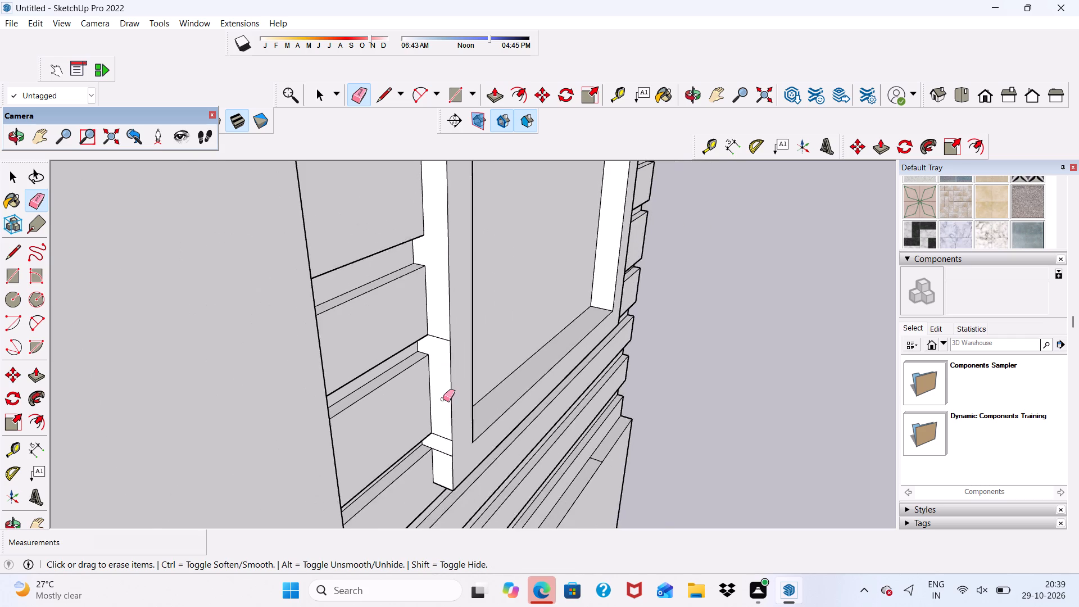
pyautogui.scroll(6, 445, 402)
pyautogui.moveTo(429, 274); pyautogui.dragTo(429, 310)
pyautogui.moveTo(429, 454); pyautogui.dragTo(436, 507)
pyautogui.scroll(-12, 419, 415)
# Erase the leftover edge lines crossing the window frame's right outer side at the top three gaps between bands.
pyautogui.moveTo(411, 425); pyautogui.dragTo(11, 501, button='middle')
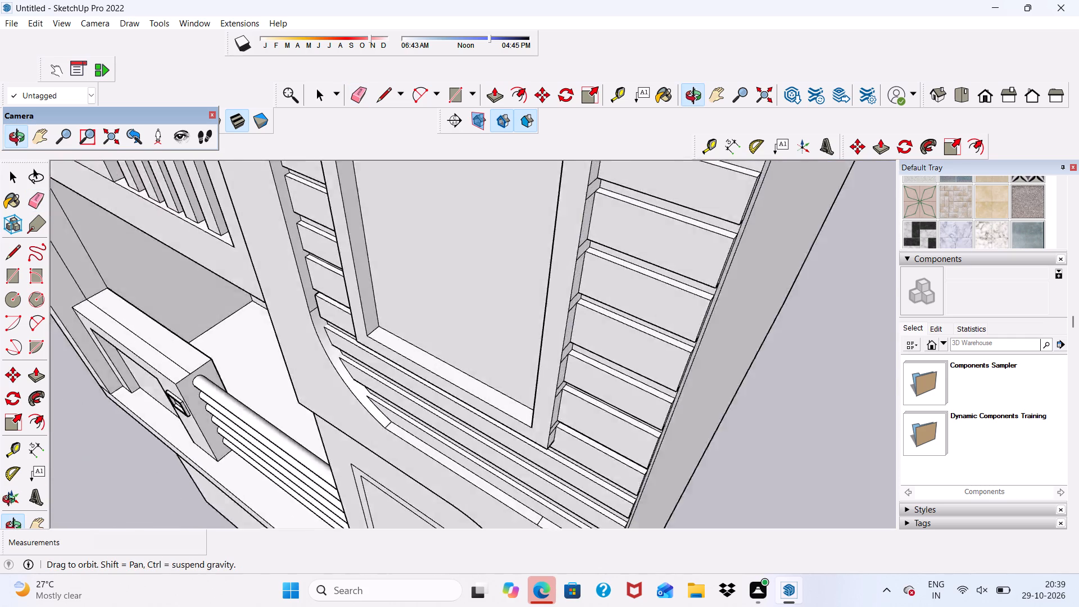
pyautogui.moveTo(11, 501); pyautogui.dragTo(227, 254, button='middle')
pyautogui.scroll(-6, 228, 275)
pyautogui.scroll(-5, 342, 314)
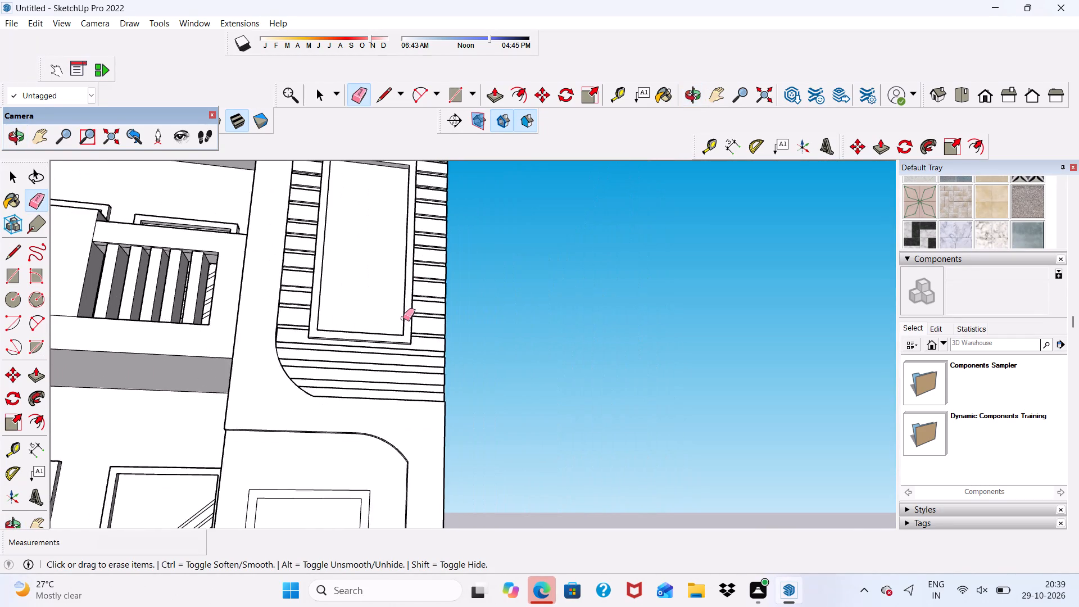
pyautogui.scroll(-6, 403, 318)
pyautogui.scroll(5, 436, 233)
pyautogui.moveTo(436, 233); pyautogui.dragTo(359, 273, button='middle')
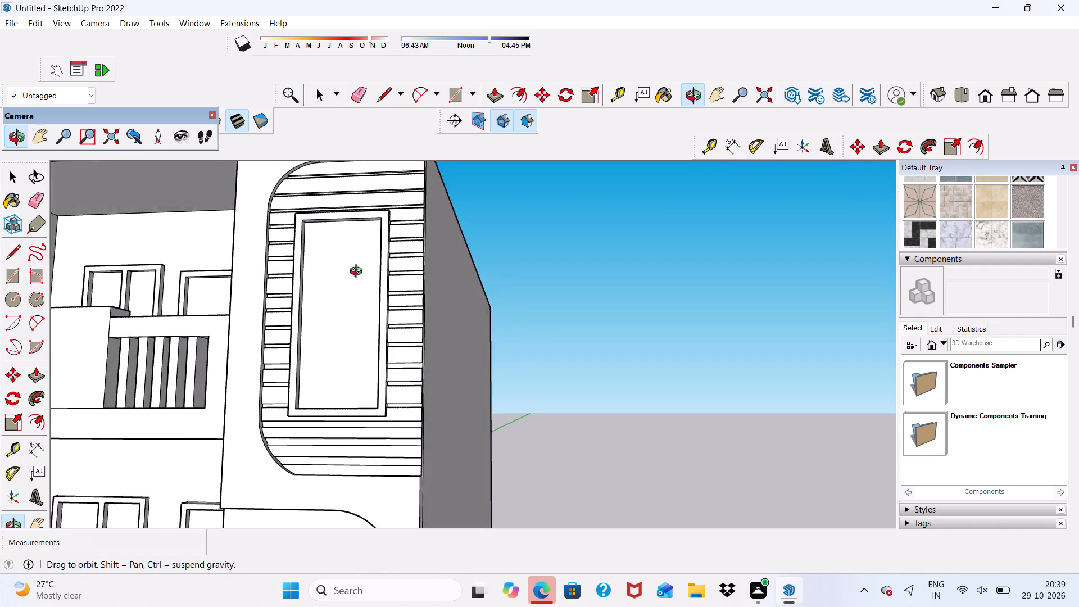
pyautogui.moveTo(359, 273); pyautogui.dragTo(273, 420, button='middle')
pyautogui.scroll(6, 352, 275)
pyautogui.scroll(4, 405, 185)
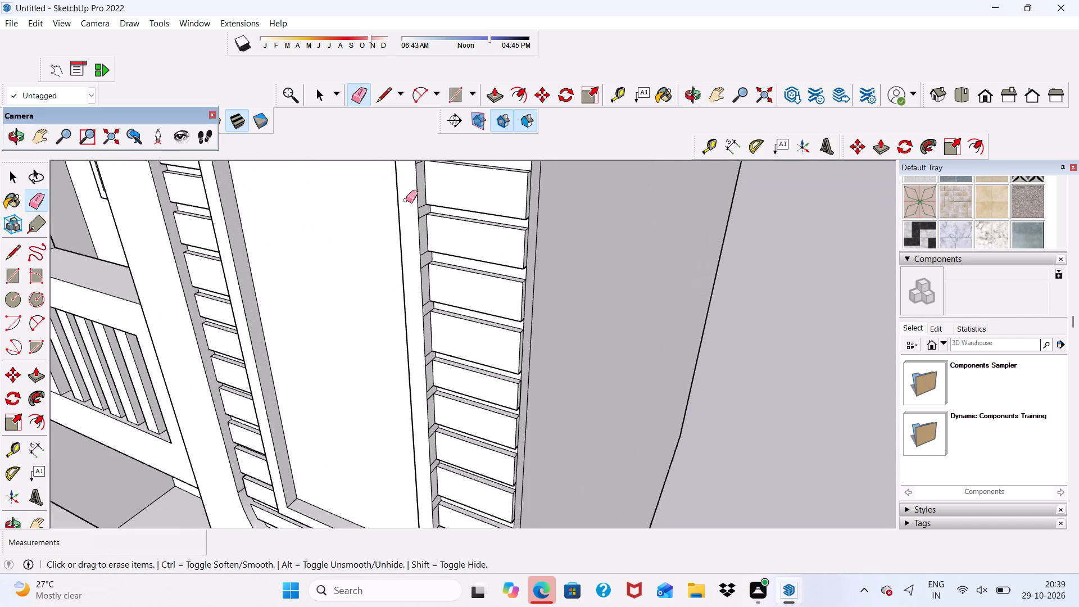
pyautogui.scroll(-6, 400, 224)
pyautogui.scroll(14, 412, 204)
pyautogui.moveTo(395, 210); pyautogui.dragTo(399, 246)
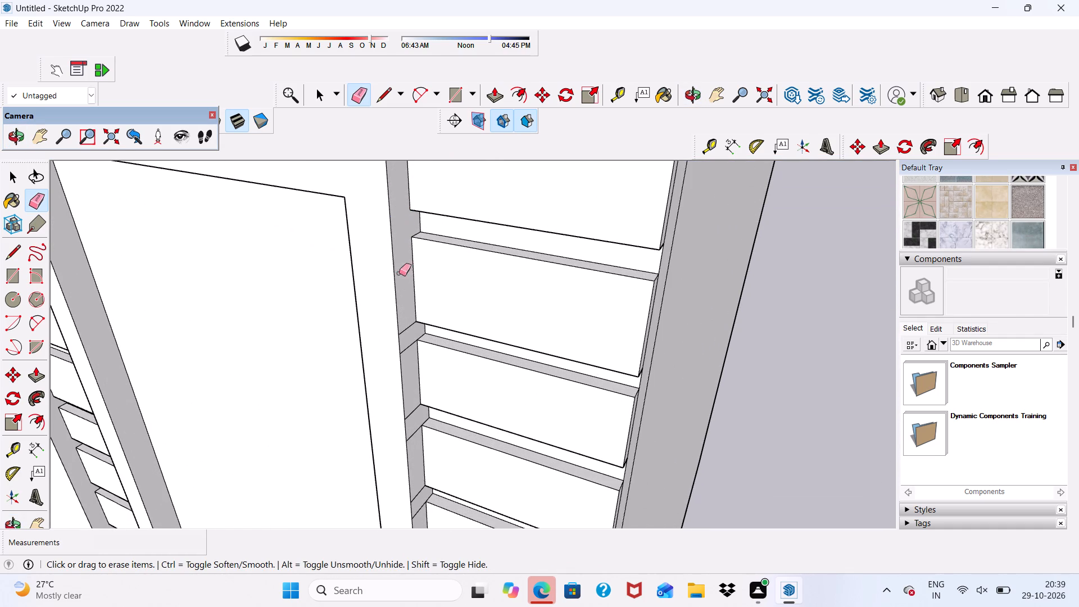
pyautogui.moveTo(402, 327); pyautogui.dragTo(409, 351)
pyautogui.scroll(-6, 400, 249)
pyautogui.scroll(6, 418, 344)
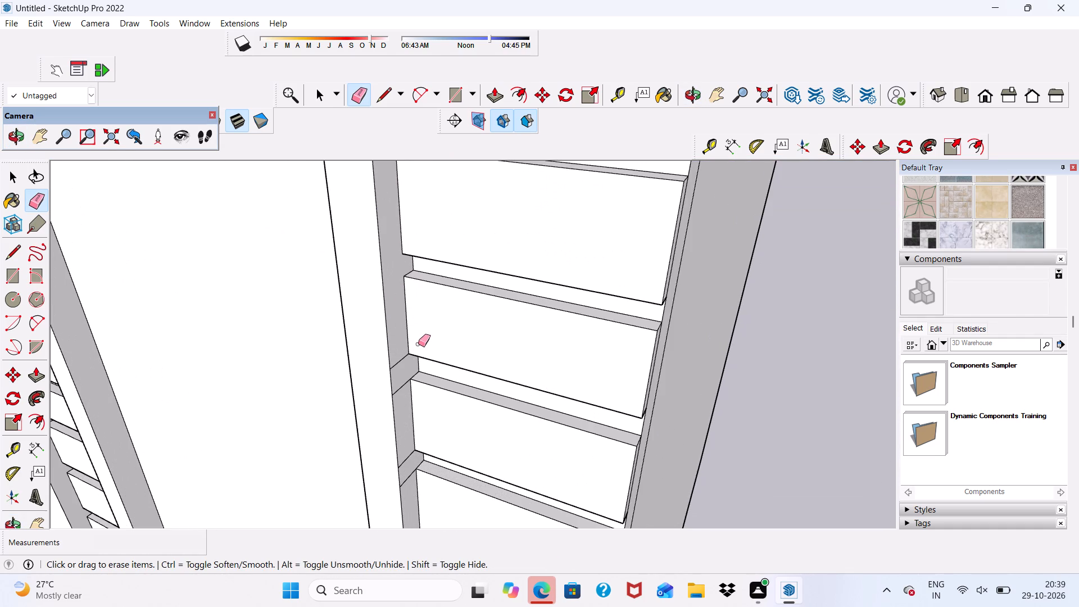
pyautogui.moveTo(397, 361); pyautogui.dragTo(400, 397)
# Erase the leftover edge lines on the frame's right outer side at the fourth and fifth band gaps from the top.
pyautogui.scroll(-7, 391, 291)
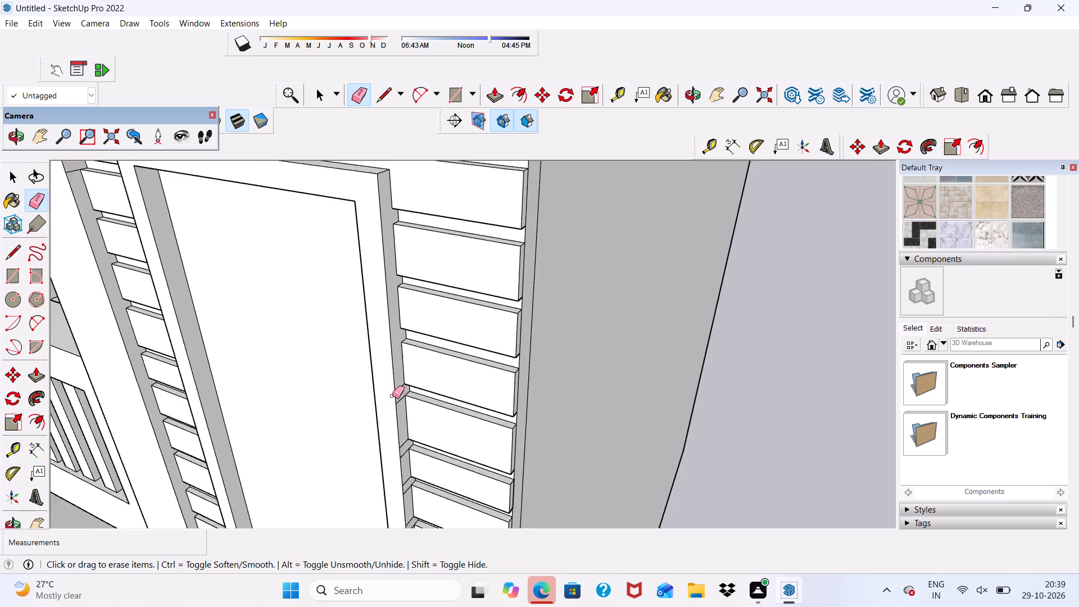
pyautogui.scroll(11, 392, 396)
pyautogui.moveTo(406, 383); pyautogui.dragTo(406, 428)
pyautogui.scroll(-7, 378, 228)
pyautogui.scroll(7, 395, 268)
pyautogui.scroll(-12, 395, 357)
pyautogui.scroll(6, 402, 398)
pyautogui.moveTo(399, 411); pyautogui.dragTo(405, 446)
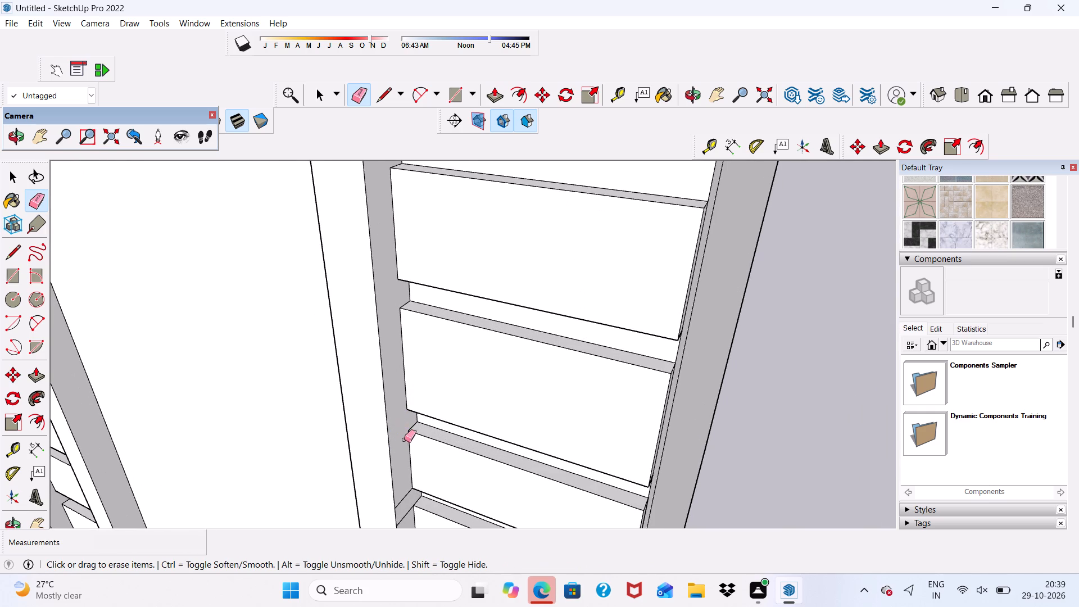
# Erase the leftover edge lines on the window frame's right outer side at the next two band gaps below the fifth.
pyautogui.scroll(-6, 394, 368)
pyautogui.scroll(7, 401, 440)
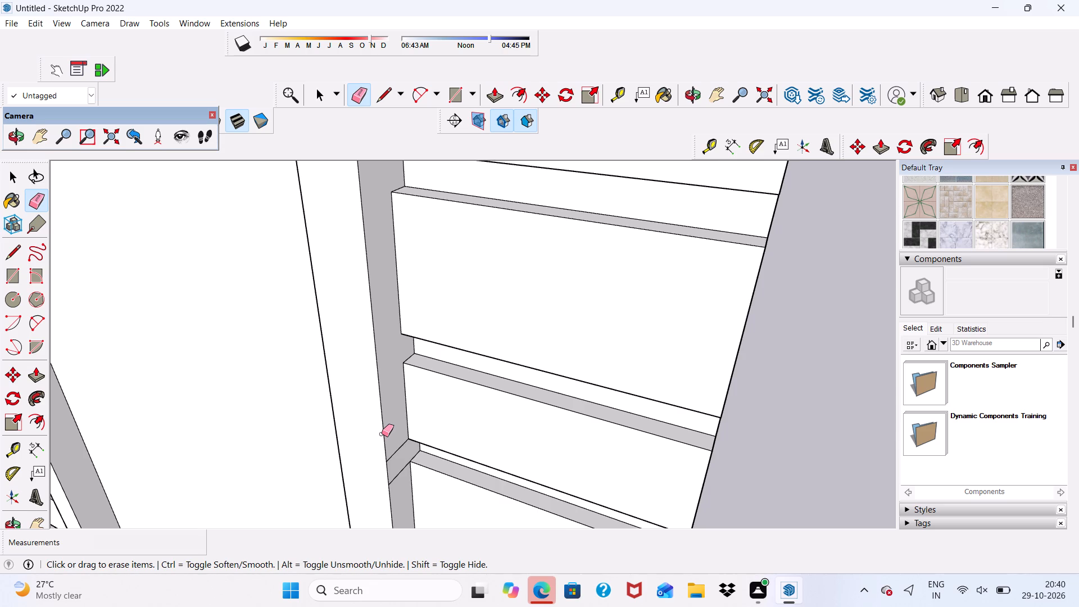
pyautogui.scroll(-9, 279, 423)
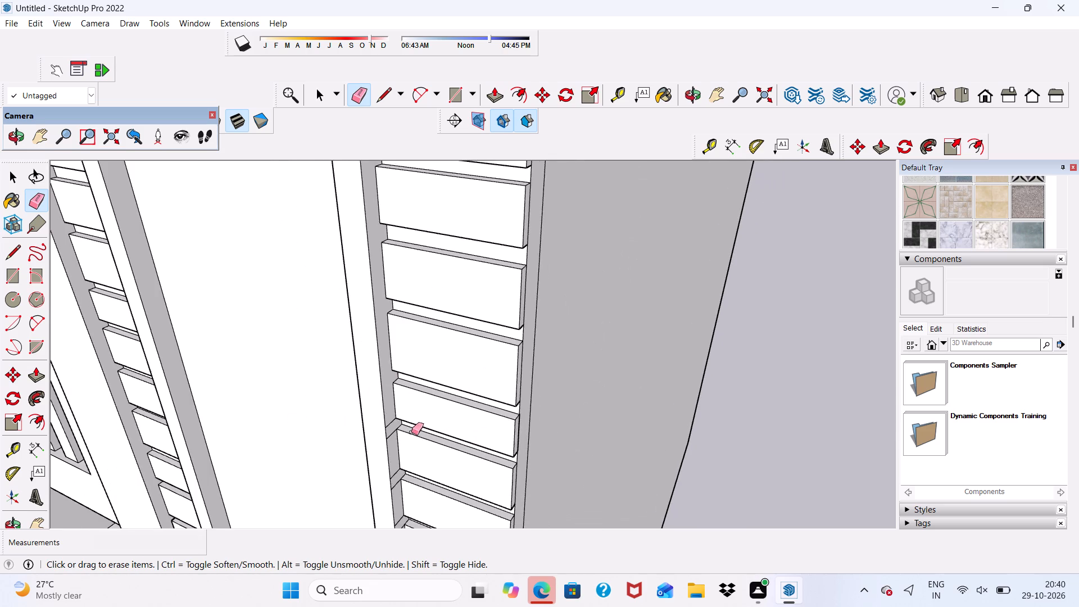
pyautogui.scroll(5, 411, 432)
pyautogui.scroll(-6, 390, 329)
pyautogui.scroll(-2, 399, 389)
pyautogui.moveTo(401, 406); pyautogui.dragTo(327, 370, button='middle')
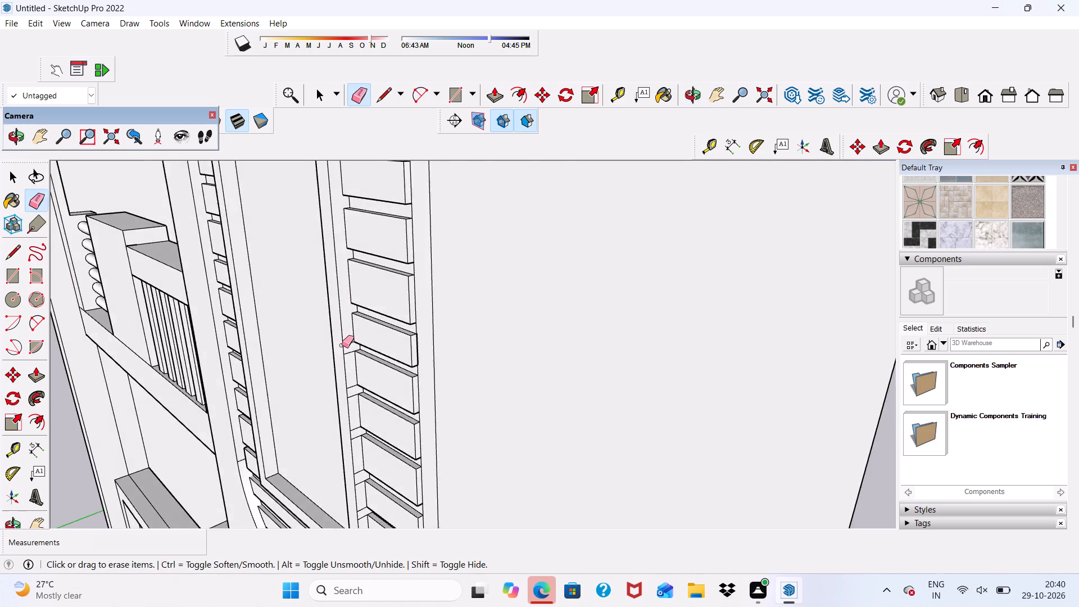
pyautogui.scroll(9, 342, 345)
pyautogui.moveTo(350, 341); pyautogui.dragTo(359, 372)
pyautogui.scroll(-5, 362, 318)
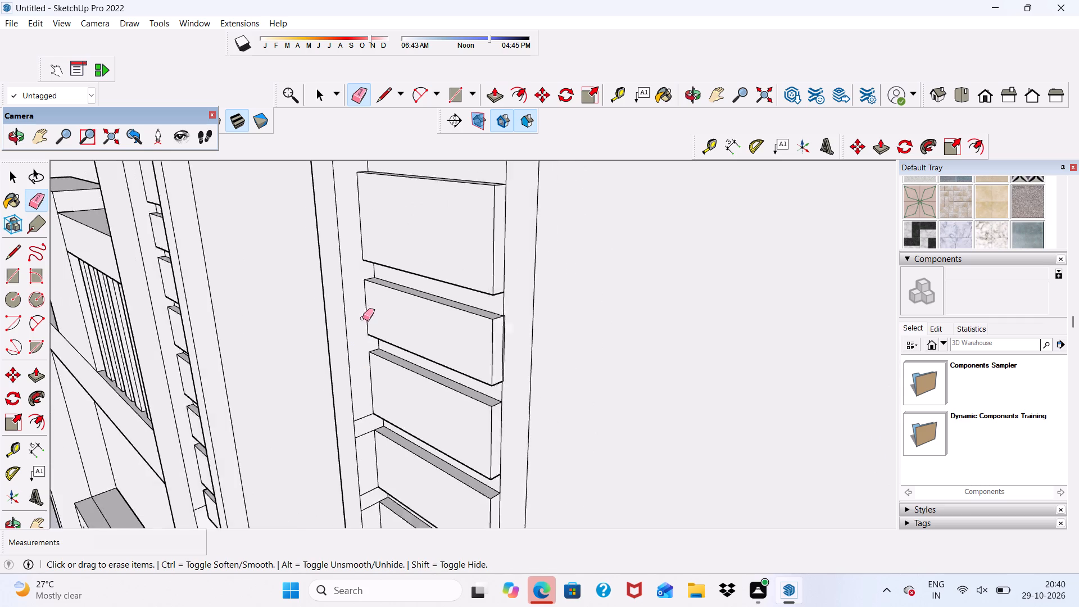
pyautogui.scroll(-2, 362, 318)
pyautogui.scroll(7, 368, 394)
pyautogui.moveTo(364, 375); pyautogui.dragTo(361, 415)
pyautogui.scroll(-6, 362, 346)
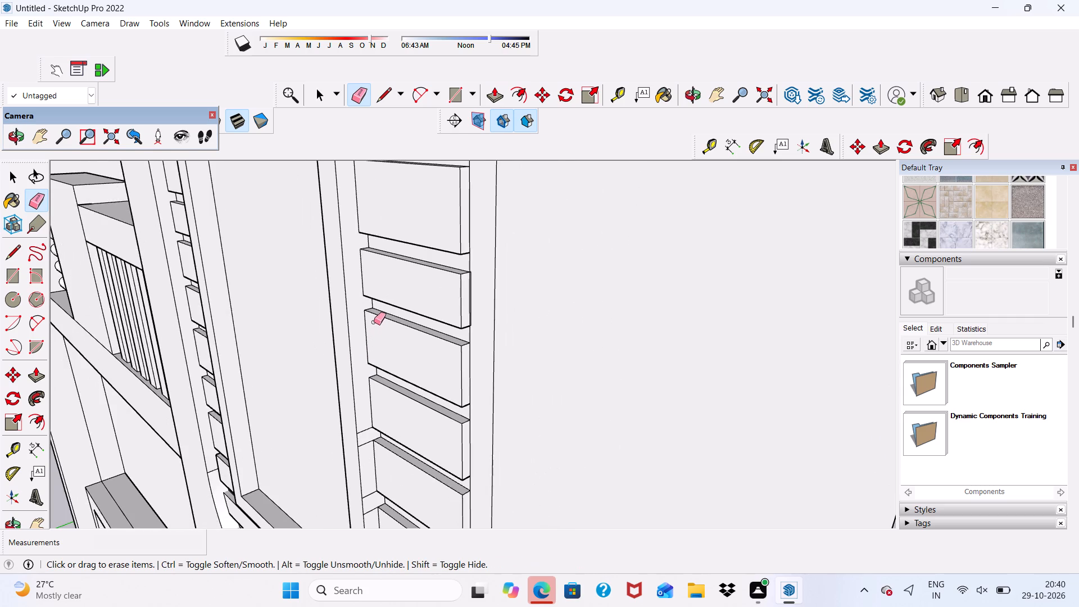
# Erase the leftover edge lines at the remaining four band gaps on the frame's right outer side, down to its bottom corner.
pyautogui.scroll(5, 374, 322)
pyautogui.scroll(-7, 361, 249)
pyautogui.scroll(12, 397, 386)
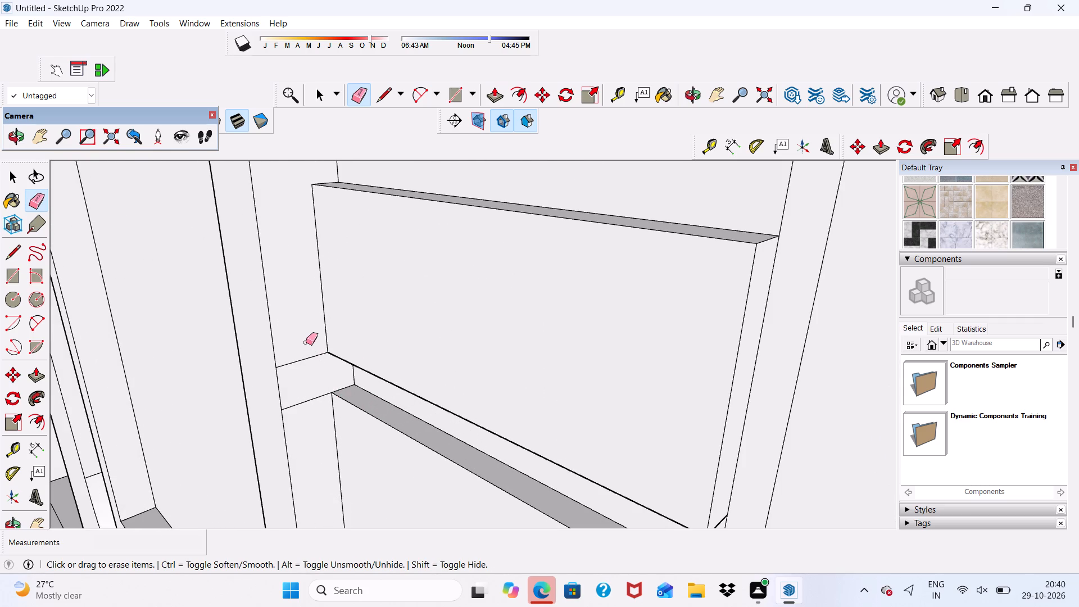
pyautogui.moveTo(306, 342); pyautogui.dragTo(311, 423)
pyautogui.scroll(-13, 354, 312)
pyautogui.scroll(11, 400, 414)
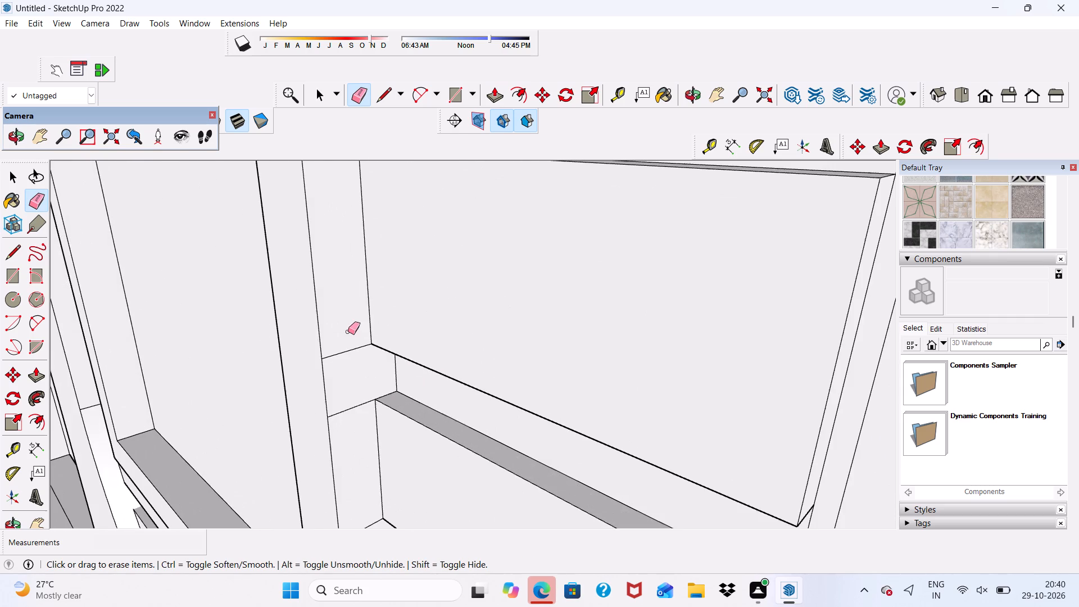
pyautogui.moveTo(347, 332); pyautogui.dragTo(344, 415)
pyautogui.scroll(-12, 344, 309)
pyautogui.scroll(7, 365, 397)
pyautogui.moveTo(335, 364); pyautogui.dragTo(342, 411)
pyautogui.scroll(-6, 339, 261)
pyautogui.scroll(7, 352, 384)
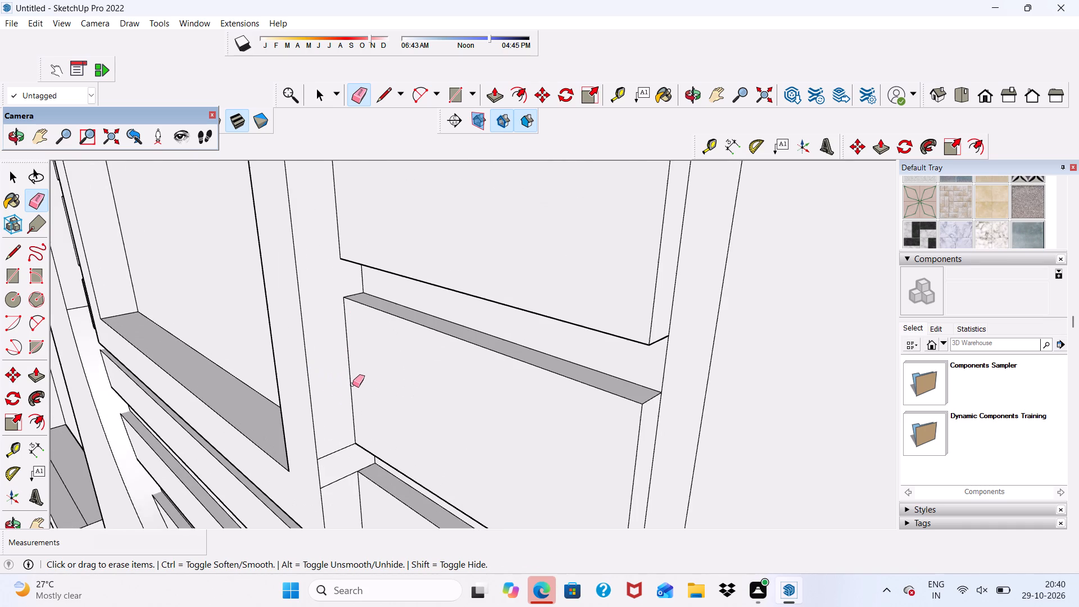
pyautogui.moveTo(338, 422); pyautogui.dragTo(342, 477)
pyautogui.scroll(-7, 316, 345)
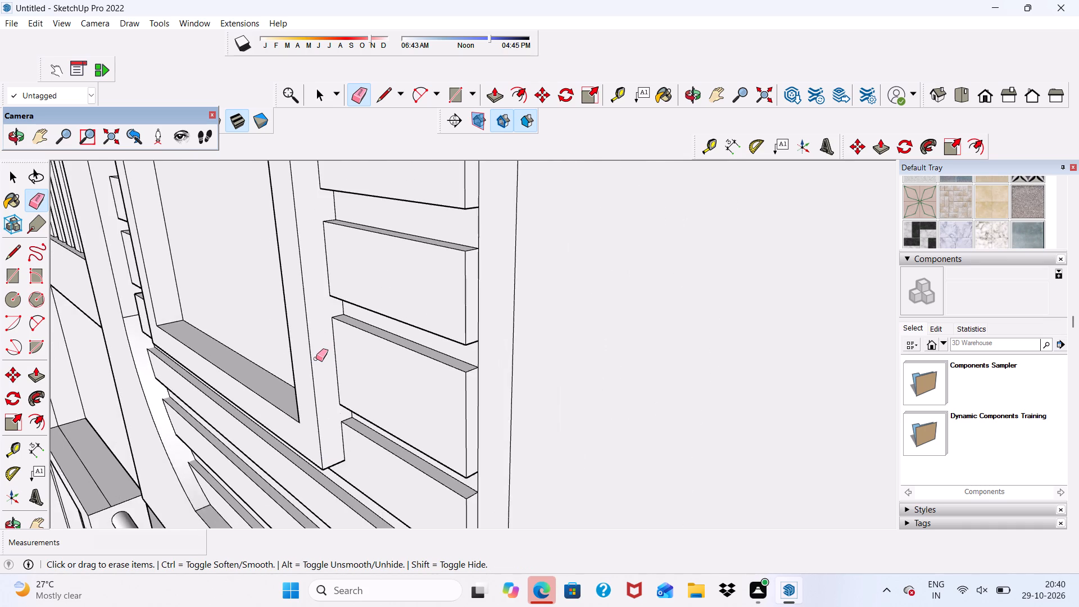
# Examine the banded tower panel and its window frame from several angles for remaining stray edges, including in the full front view.
pyautogui.scroll(-1, 316, 359)
pyautogui.moveTo(319, 384); pyautogui.dragTo(485, 311, button='middle')
pyautogui.scroll(-11, 486, 314)
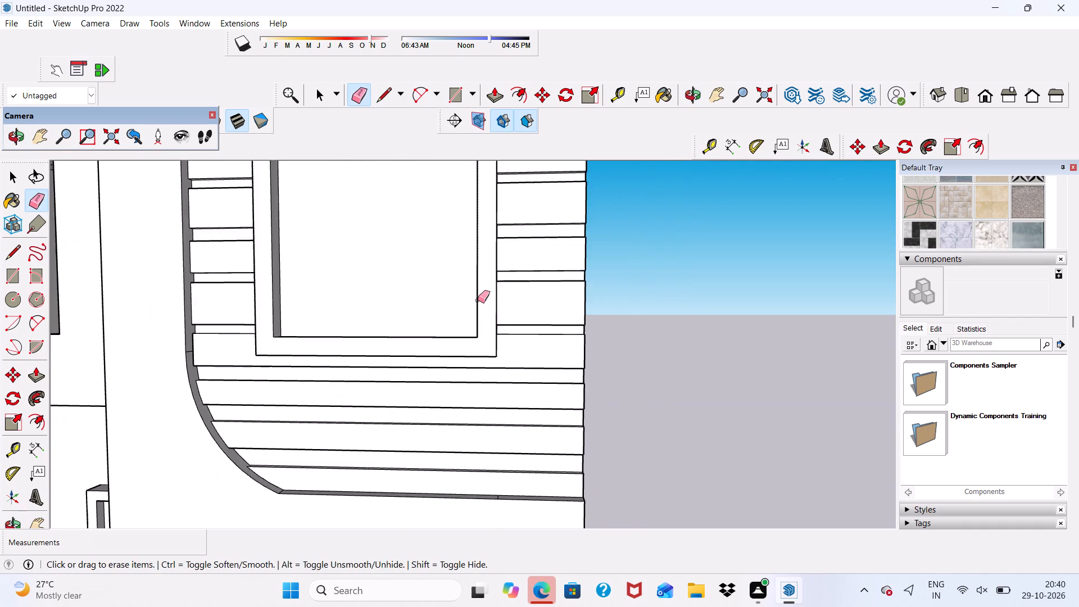
pyautogui.scroll(-11, 478, 300)
pyautogui.moveTo(459, 334); pyautogui.dragTo(454, 302, button='middle')
pyautogui.scroll(8, 441, 176)
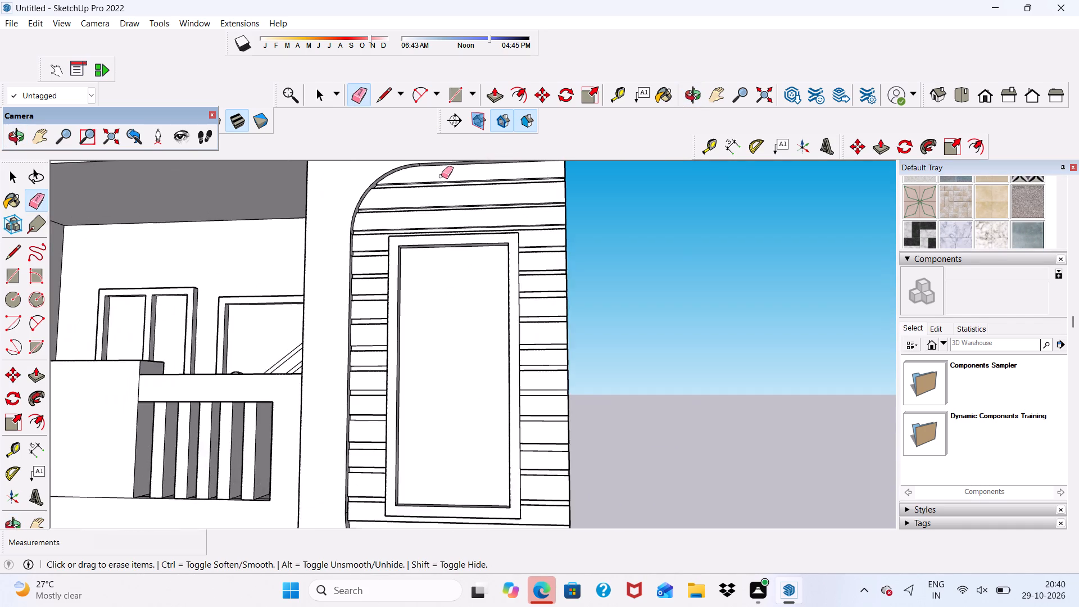
pyautogui.scroll(6, 436, 218)
pyautogui.scroll(-1, 434, 218)
pyautogui.moveTo(434, 218); pyautogui.dragTo(262, 368, button='middle')
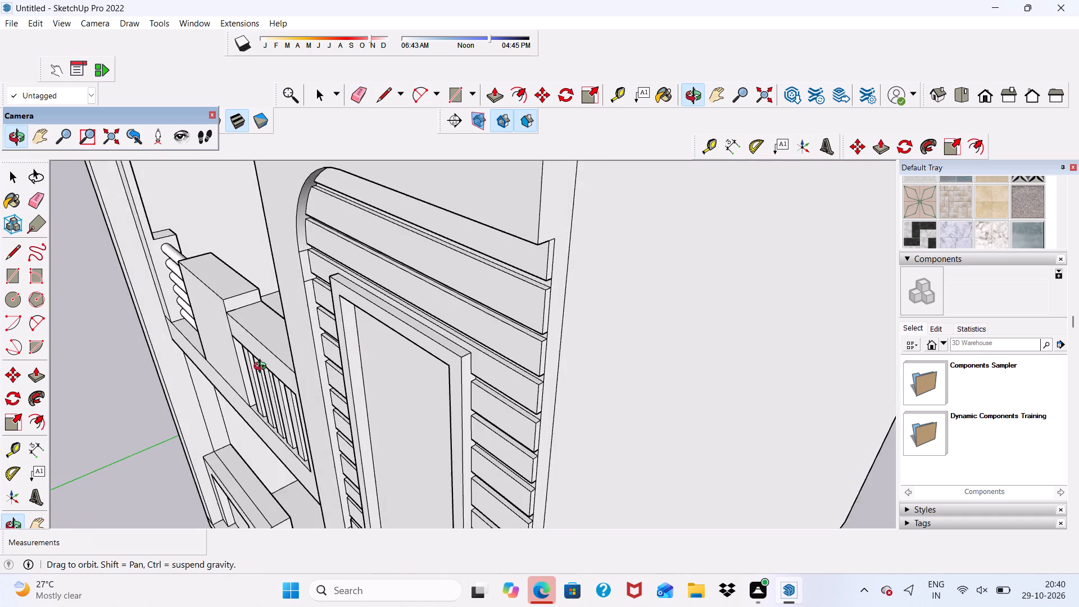
pyautogui.moveTo(262, 368); pyautogui.dragTo(459, 259, button='middle')
pyautogui.press('space')
pyautogui.scroll(-20, 501, 251)
pyautogui.moveTo(514, 414); pyautogui.dragTo(522, 386, button='middle')
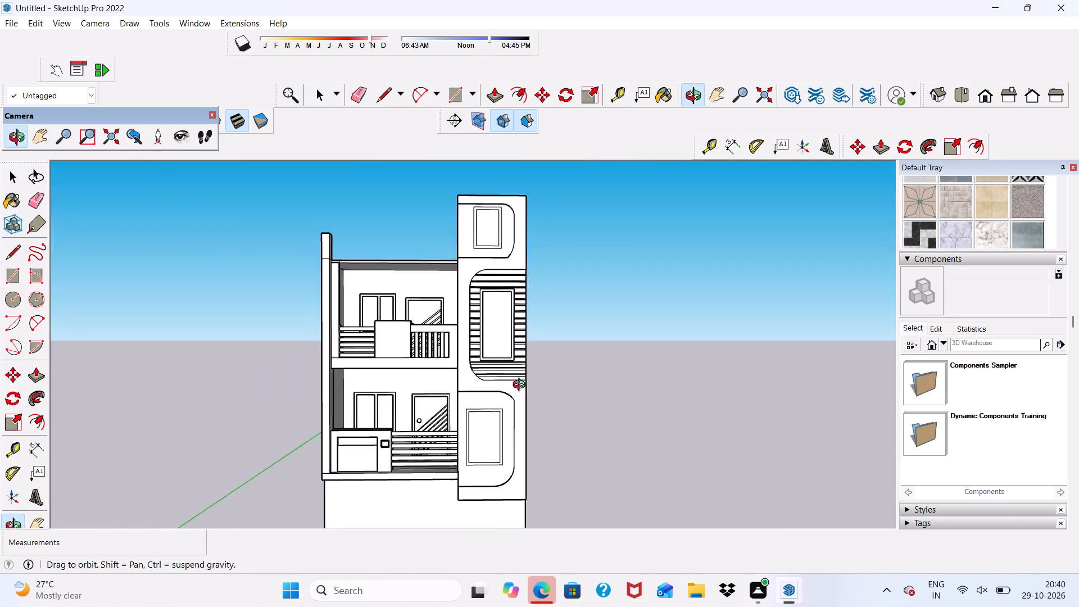
pyautogui.moveTo(522, 386); pyautogui.dragTo(524, 338, button='middle')
# Examine the lowest rounded tower panel and its flat double window outline beside the ground-floor balcony.
pyautogui.scroll(12, 522, 316)
pyautogui.scroll(-7, 465, 310)
pyautogui.moveTo(495, 389); pyautogui.dragTo(392, 481, button='middle')
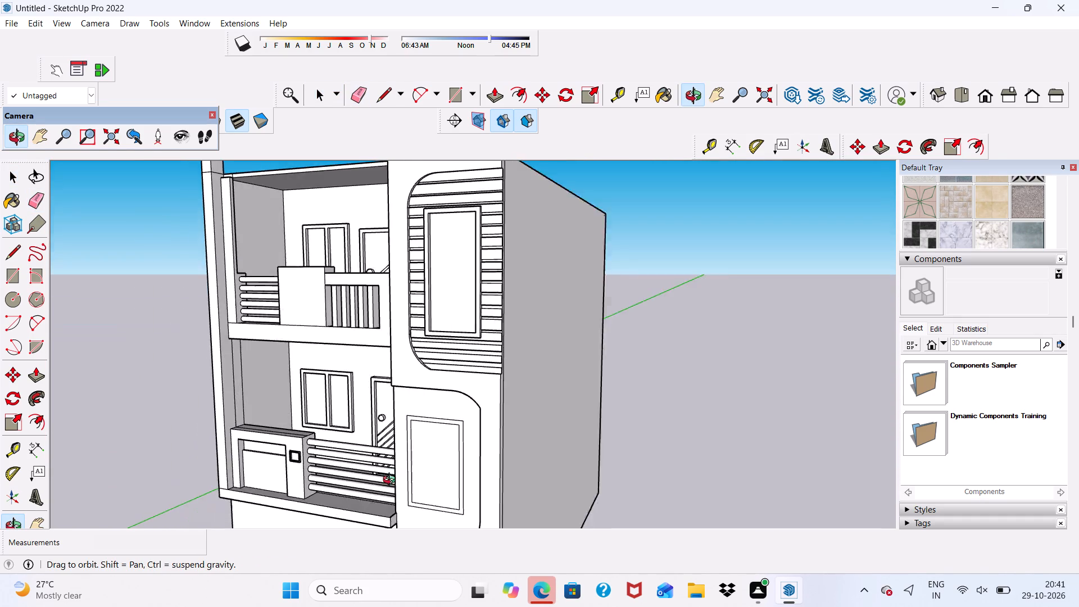
pyautogui.moveTo(392, 481); pyautogui.dragTo(368, 531, button='middle')
pyautogui.scroll(7, 374, 490)
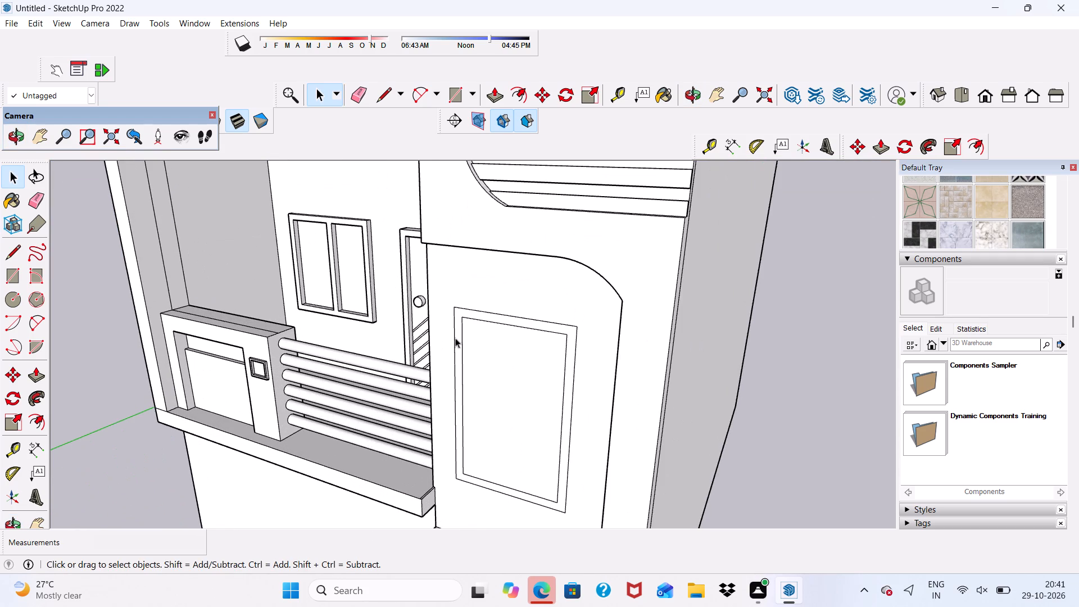
pyautogui.scroll(6, 520, 327)
pyautogui.click(520, 325)
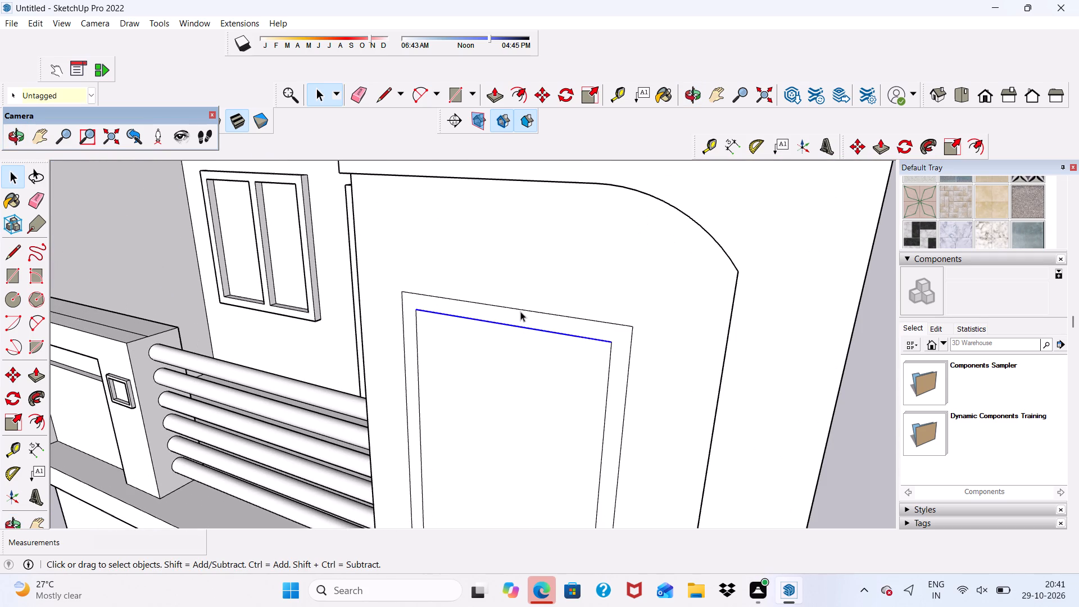
pyautogui.press('space')
pyautogui.click(856, 377)
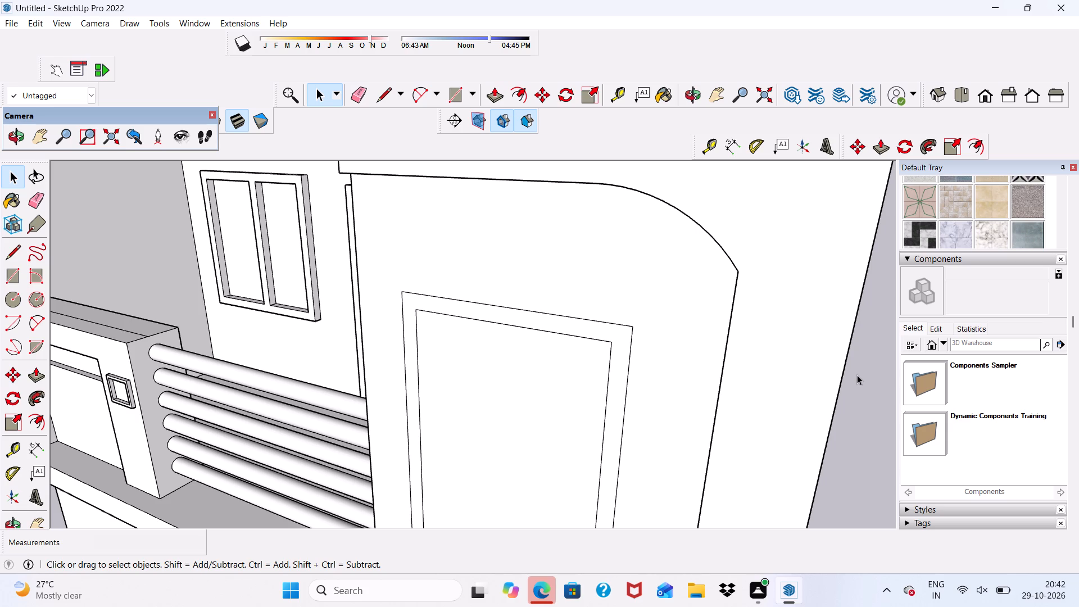
pyautogui.scroll(-4, 860, 381)
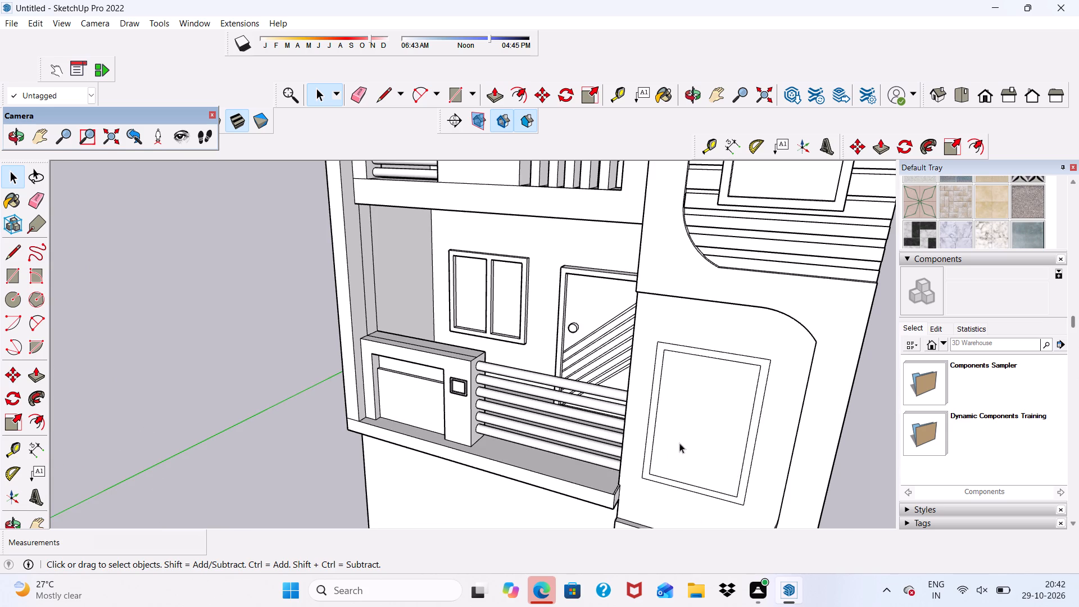
pyautogui.press('space')
pyautogui.scroll(-3, 673, 388)
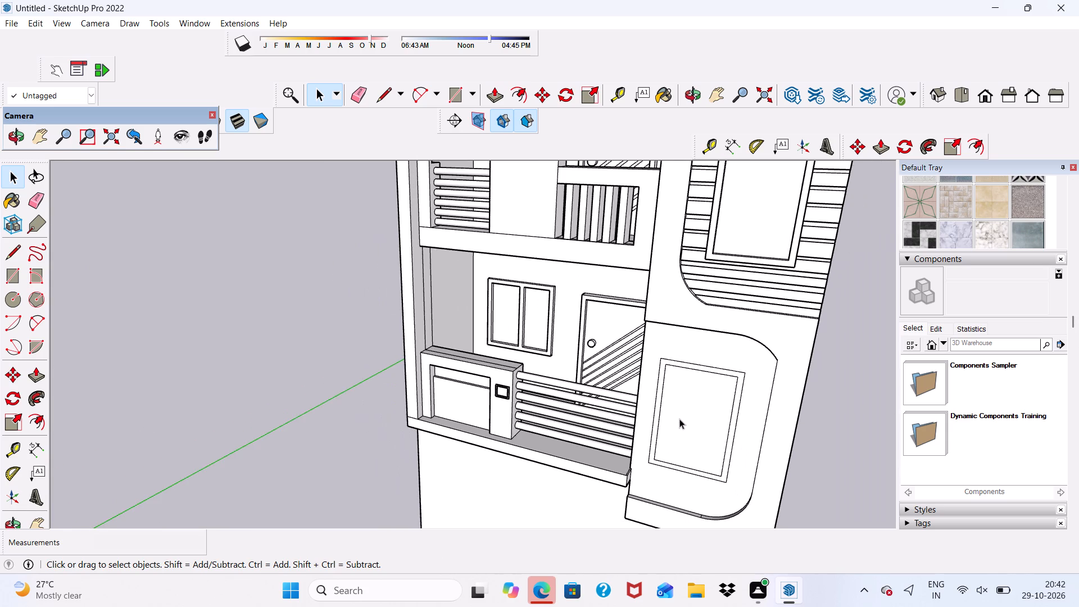
pyautogui.moveTo(675, 415); pyautogui.dragTo(675, 397, button='middle')
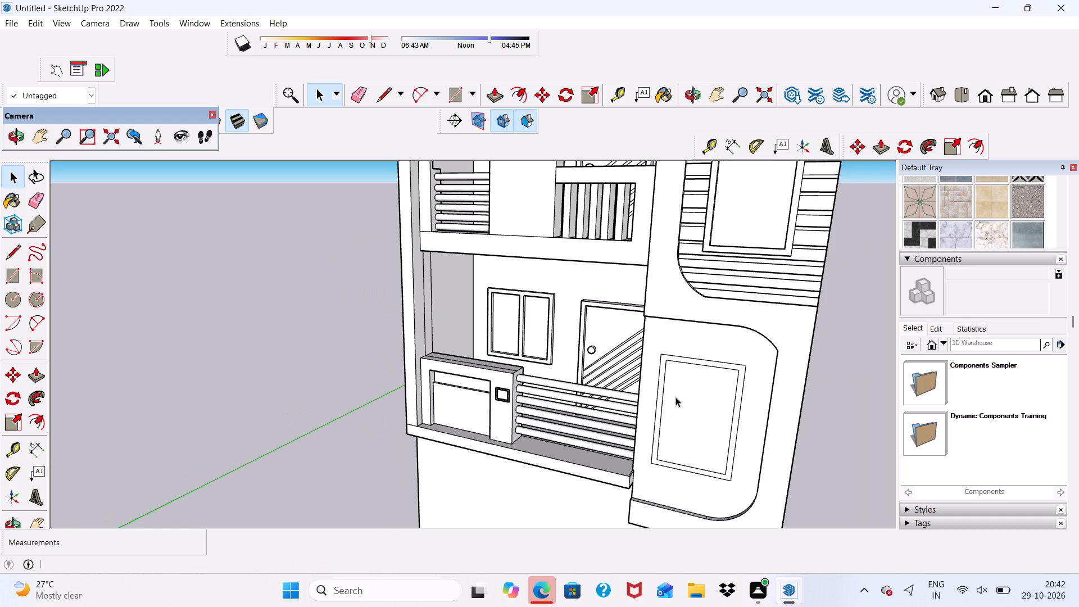
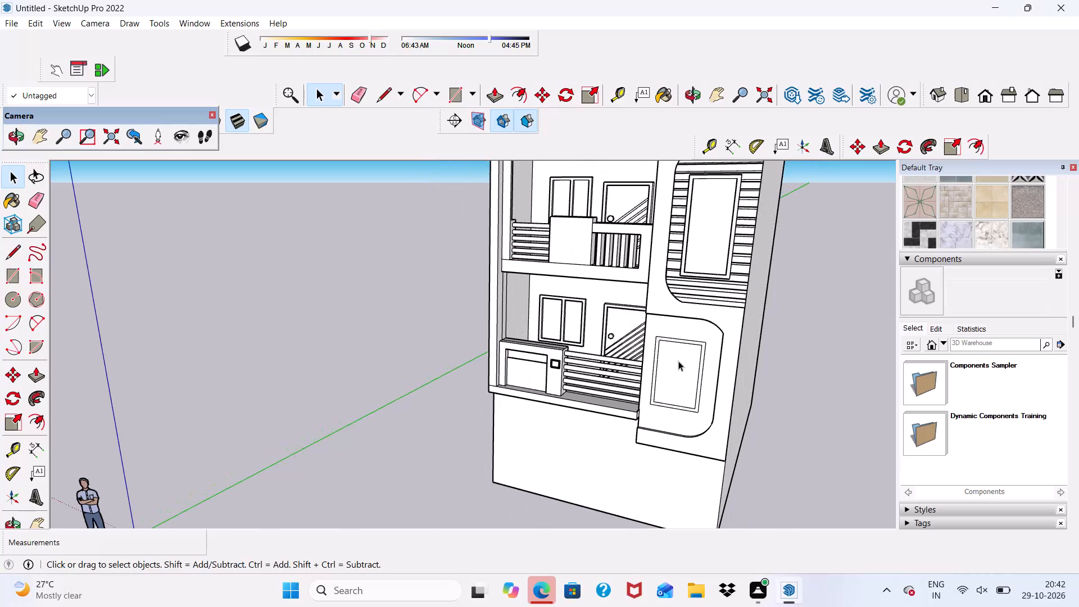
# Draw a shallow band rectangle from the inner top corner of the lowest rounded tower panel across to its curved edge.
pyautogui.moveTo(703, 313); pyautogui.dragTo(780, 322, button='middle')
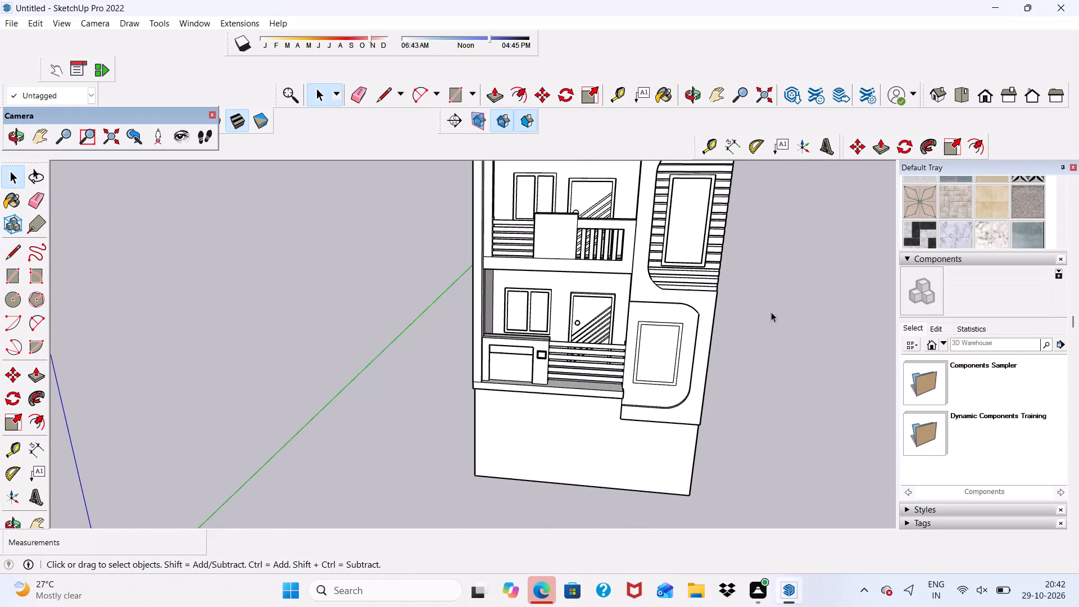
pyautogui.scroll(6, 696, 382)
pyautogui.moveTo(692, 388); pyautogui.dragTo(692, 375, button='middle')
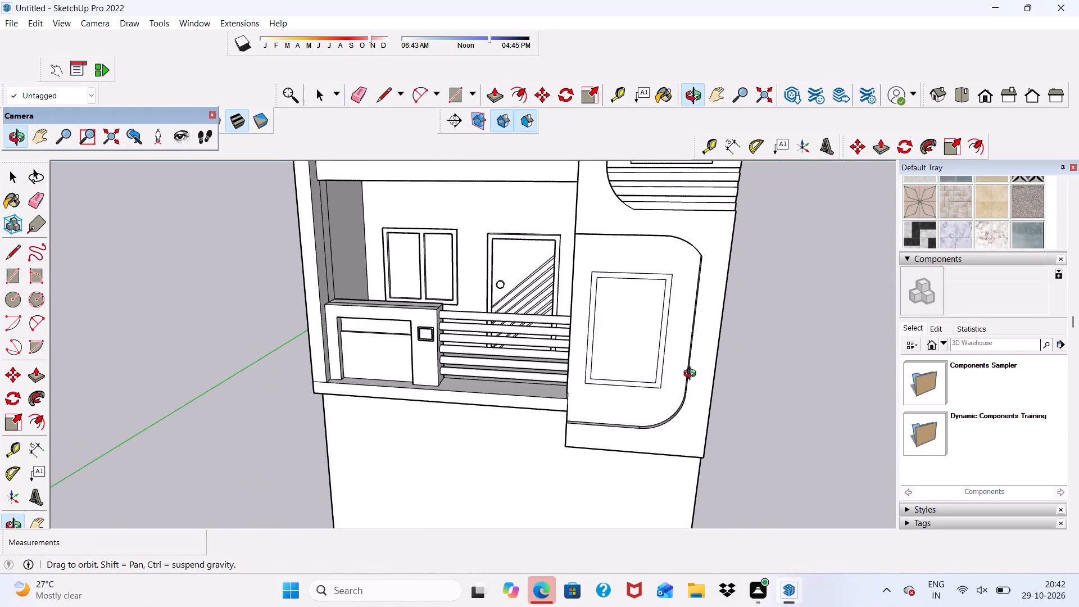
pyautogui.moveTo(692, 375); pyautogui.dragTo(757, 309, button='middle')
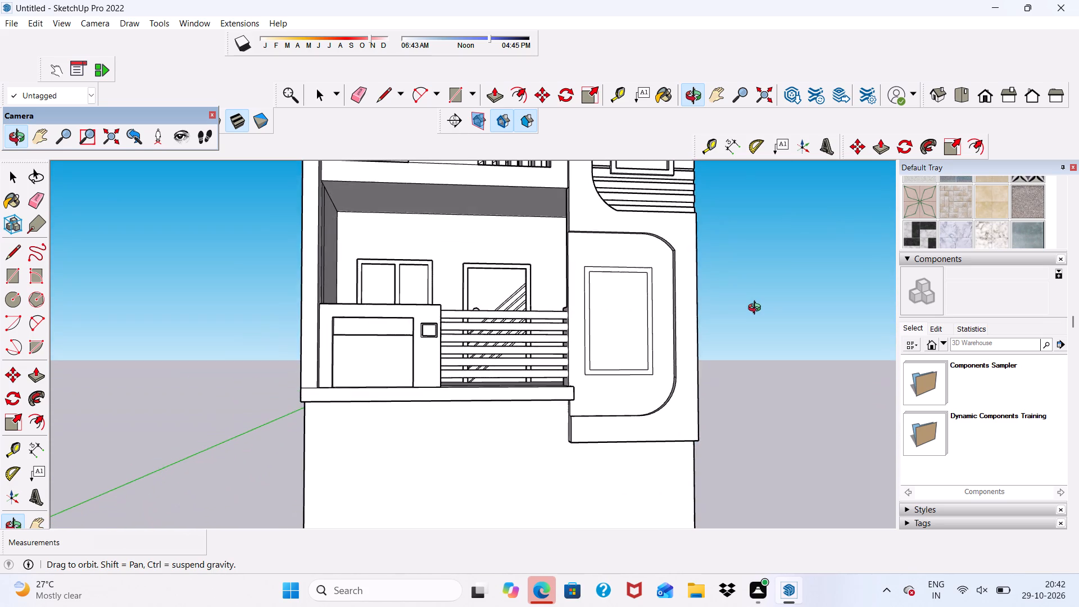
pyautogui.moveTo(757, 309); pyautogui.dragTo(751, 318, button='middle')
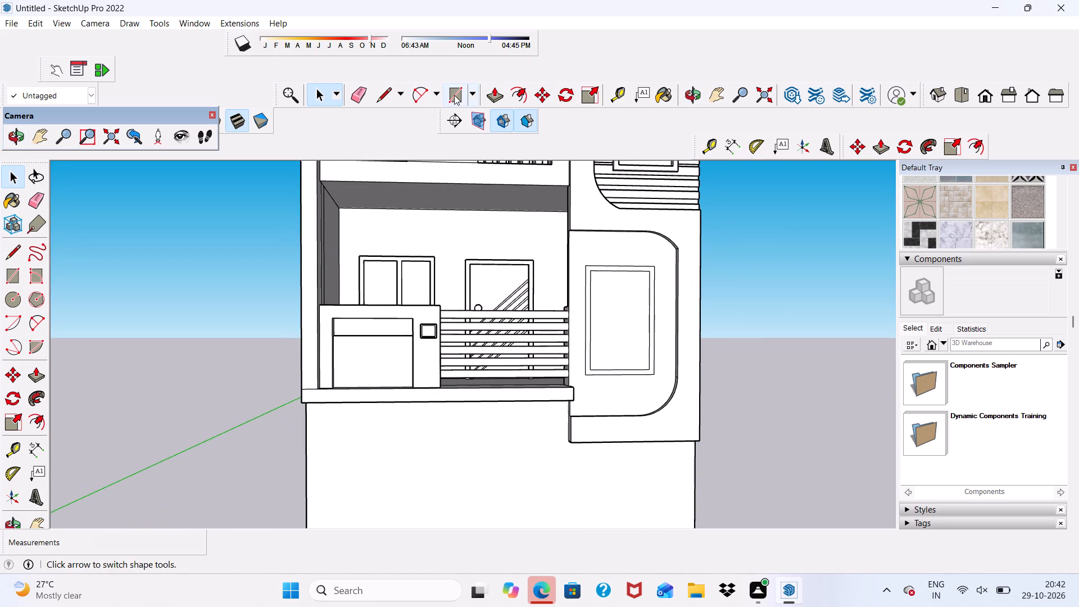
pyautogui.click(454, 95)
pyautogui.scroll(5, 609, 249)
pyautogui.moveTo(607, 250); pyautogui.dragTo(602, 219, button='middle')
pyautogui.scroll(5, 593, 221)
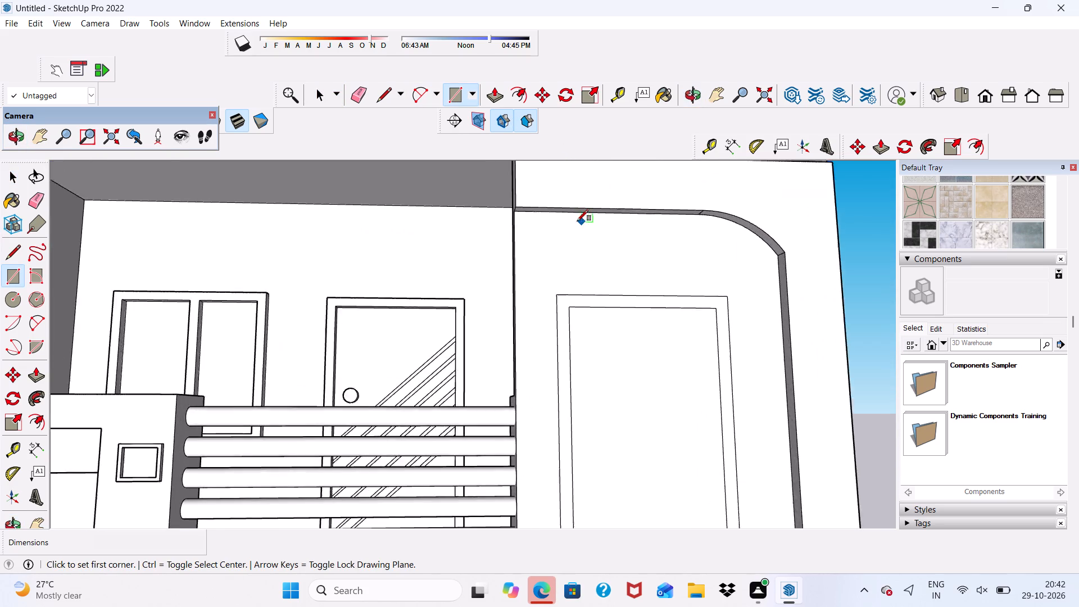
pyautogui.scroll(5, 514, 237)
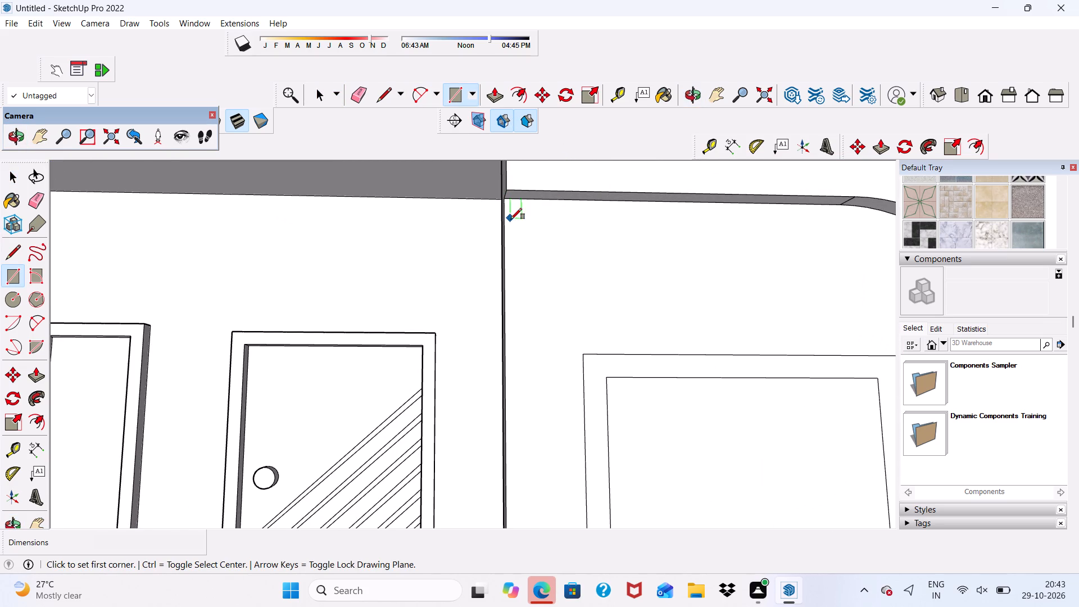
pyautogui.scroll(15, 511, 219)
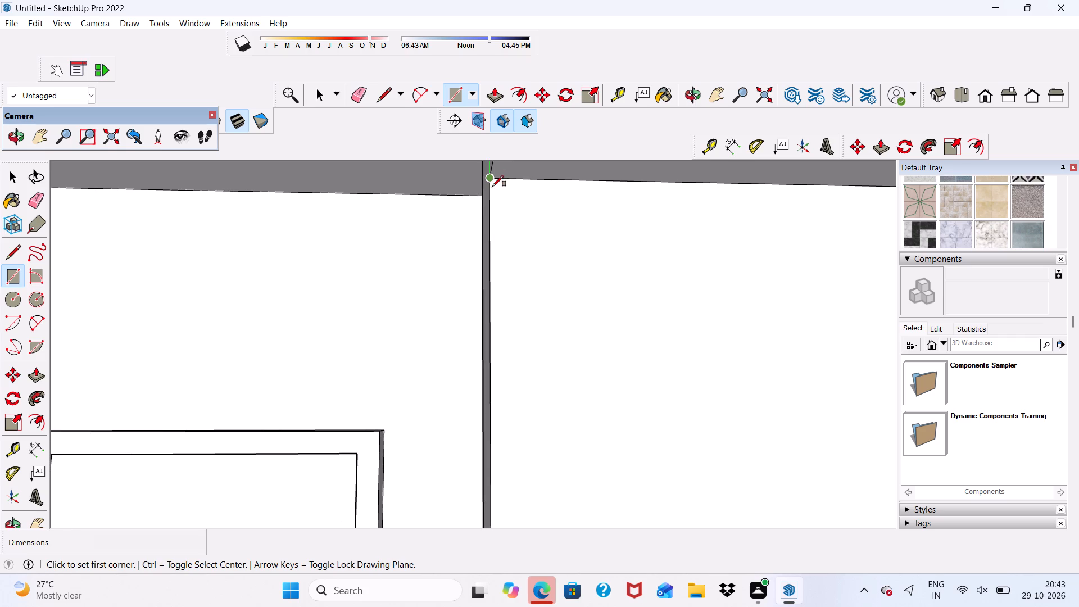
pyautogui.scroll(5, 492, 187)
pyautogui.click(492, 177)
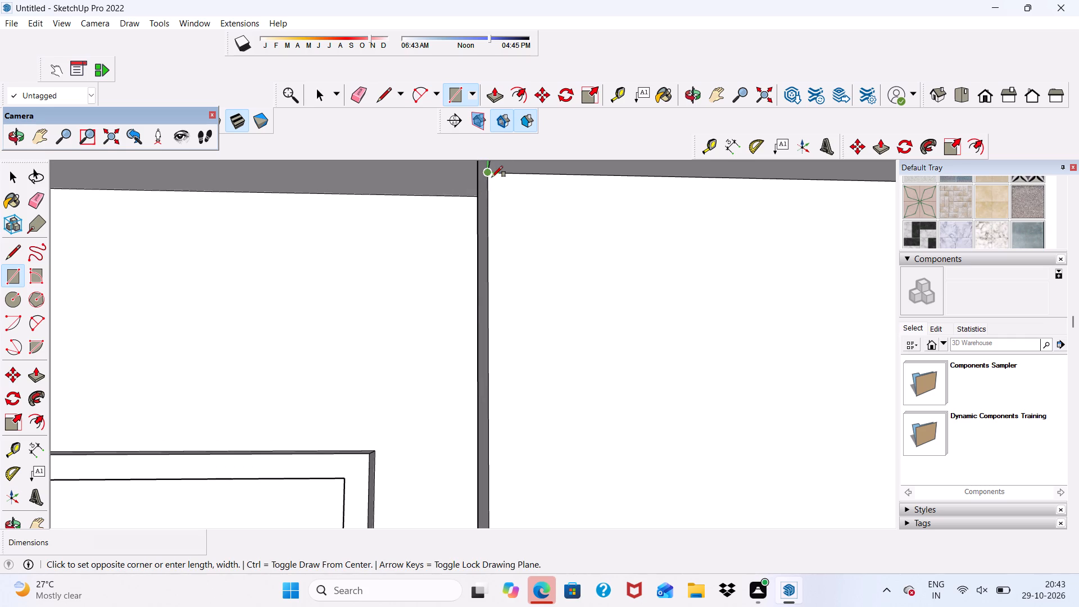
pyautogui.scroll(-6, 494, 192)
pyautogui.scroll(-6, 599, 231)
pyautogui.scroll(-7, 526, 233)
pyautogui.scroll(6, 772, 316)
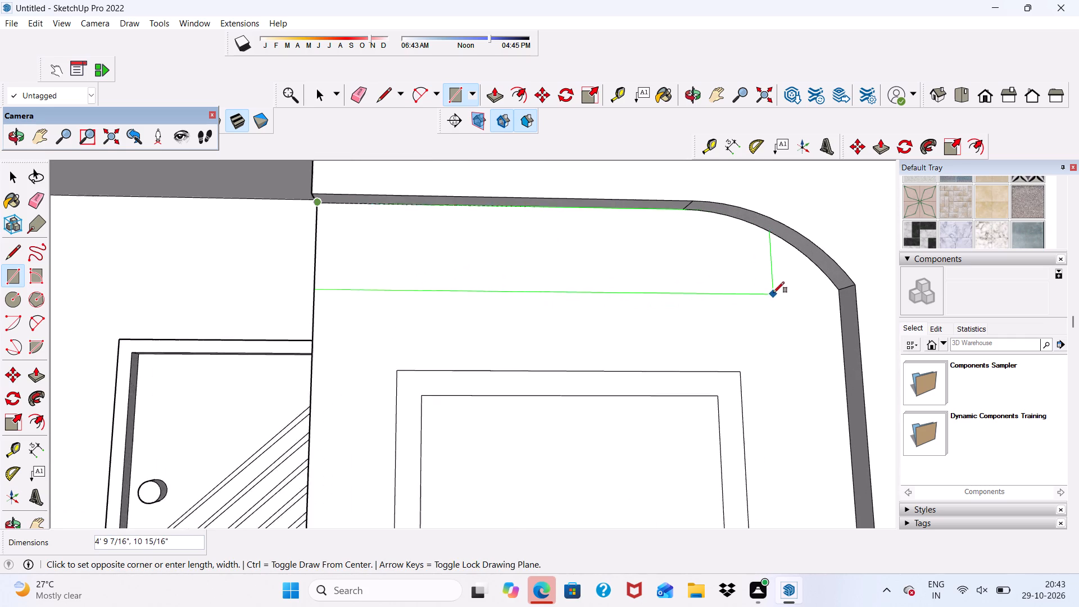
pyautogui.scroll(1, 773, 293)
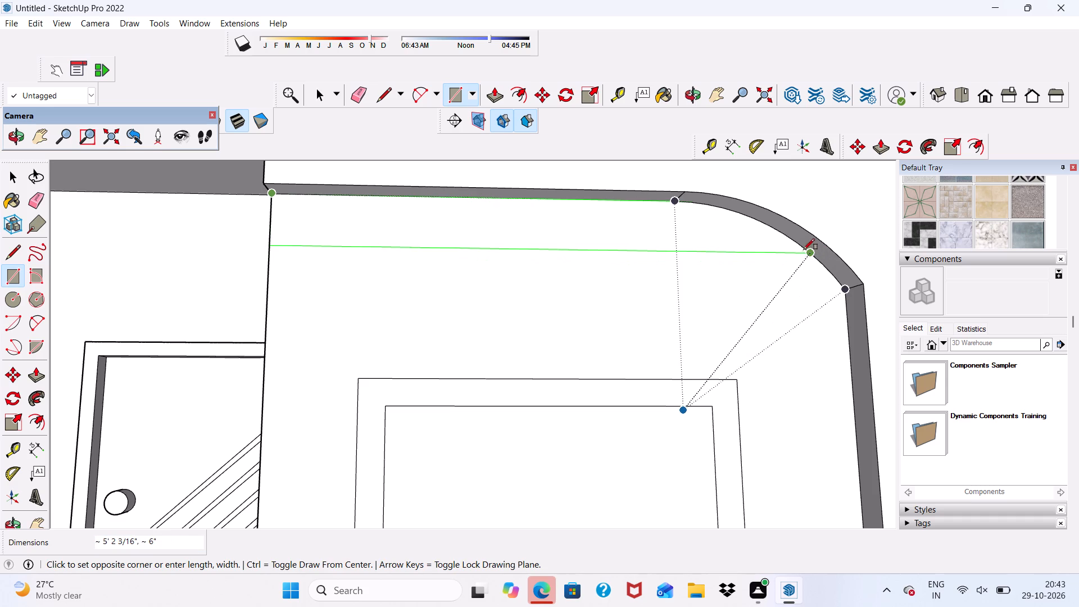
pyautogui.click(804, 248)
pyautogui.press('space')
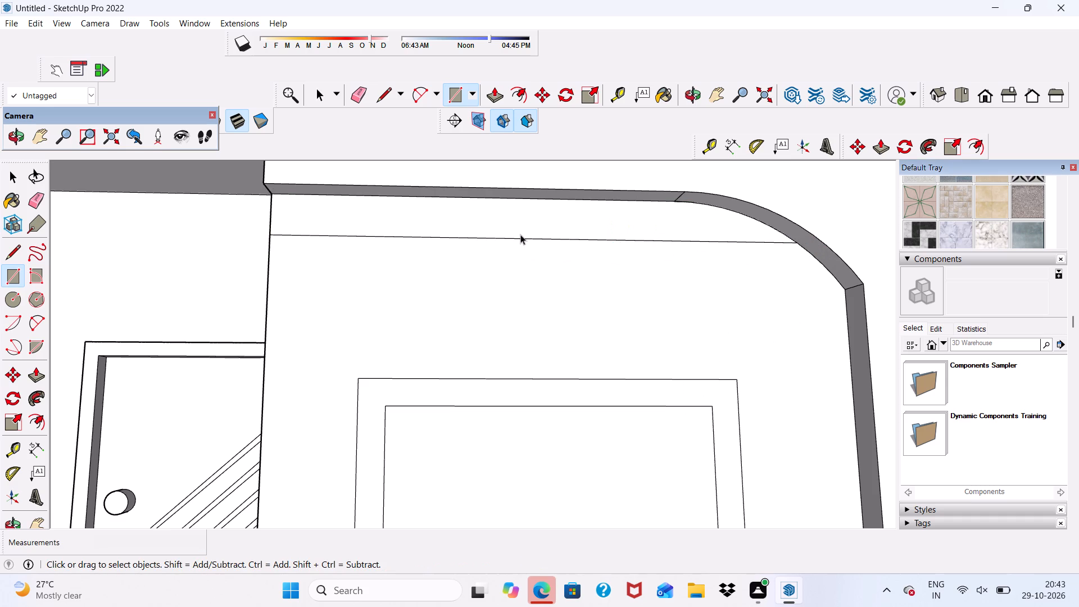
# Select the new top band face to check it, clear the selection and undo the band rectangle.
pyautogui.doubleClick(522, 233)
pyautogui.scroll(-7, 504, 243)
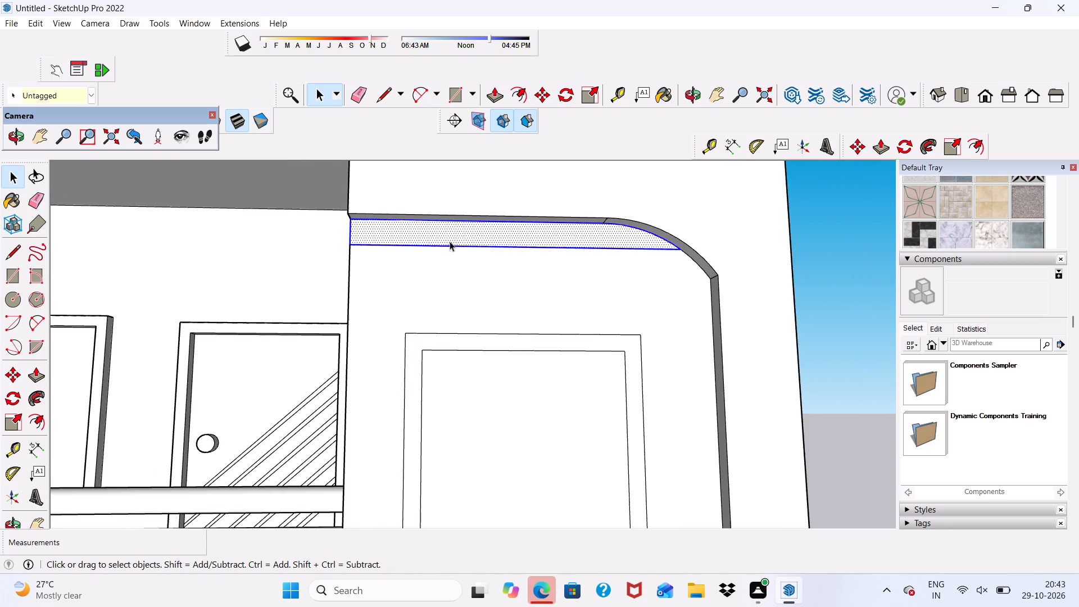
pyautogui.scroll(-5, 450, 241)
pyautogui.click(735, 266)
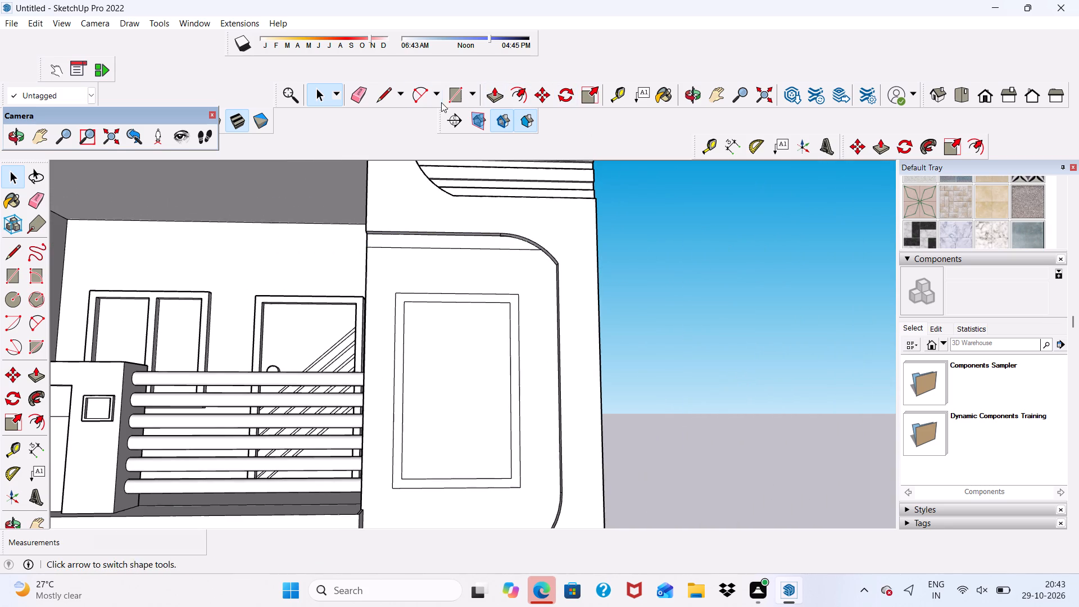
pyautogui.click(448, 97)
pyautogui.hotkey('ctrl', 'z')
# Draw a band rectangle about 5' 1" by 6" from the lowest rounded panel's inner top corner to its curved edge.
pyautogui.scroll(2, 446, 252)
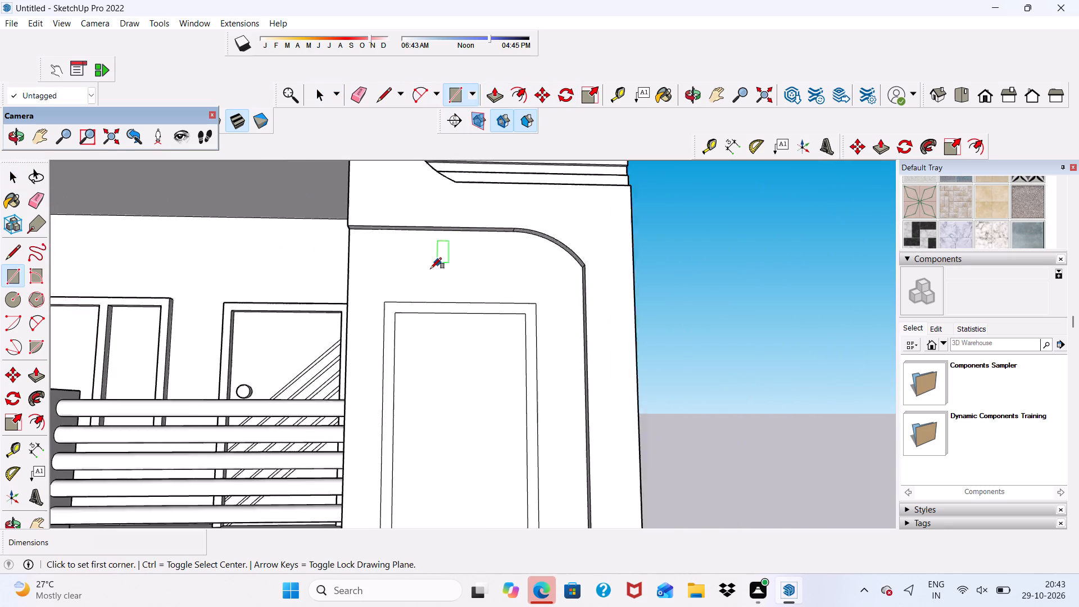
pyautogui.scroll(7, 430, 269)
pyautogui.scroll(-1, 330, 227)
pyautogui.moveTo(330, 227); pyautogui.dragTo(330, 202, button='middle')
pyautogui.scroll(7, 330, 194)
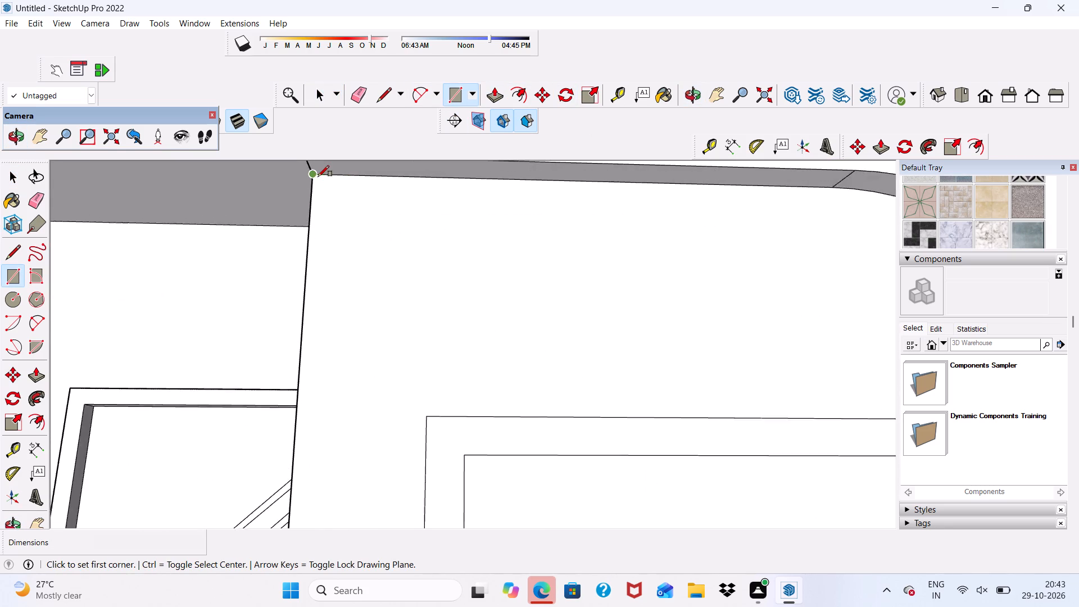
pyautogui.scroll(7, 318, 176)
pyautogui.click(310, 167)
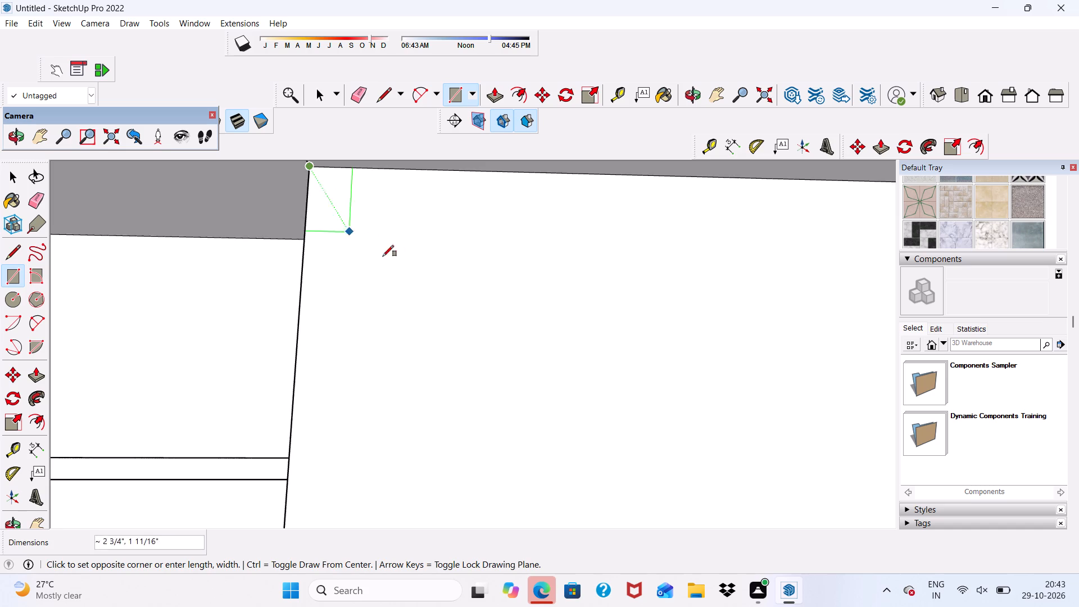
pyautogui.scroll(-11, 375, 253)
pyautogui.scroll(-4, 636, 253)
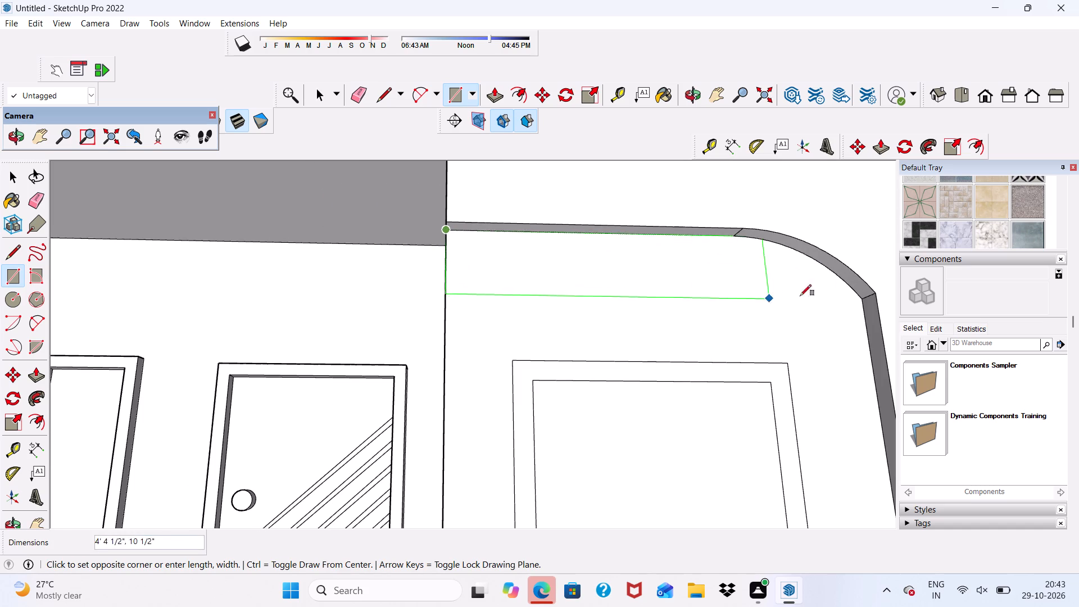
pyautogui.scroll(4, 821, 268)
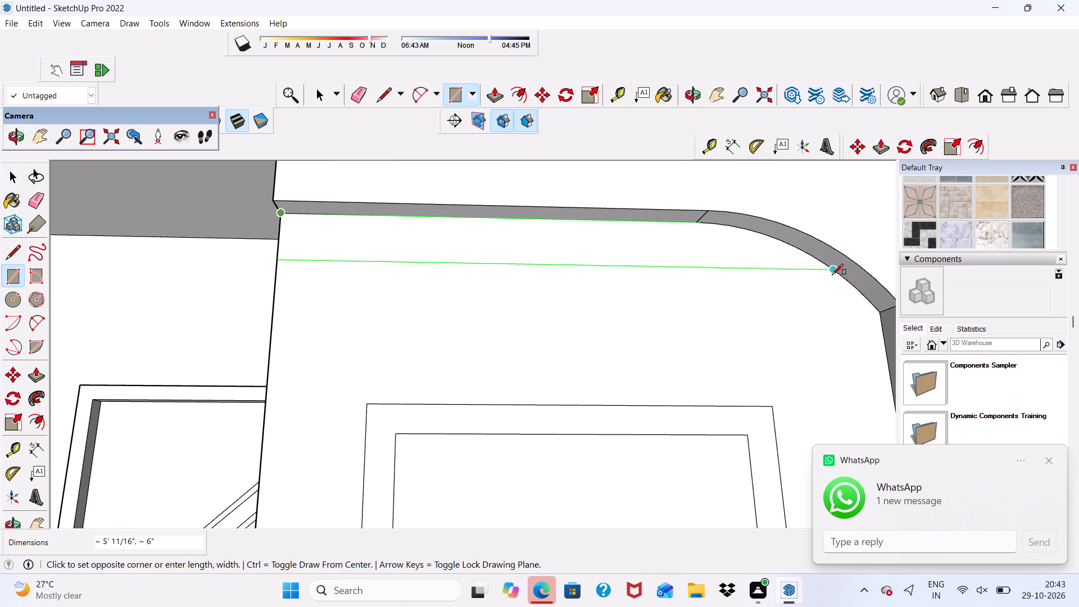
pyautogui.click(832, 275)
pyautogui.scroll(-5, 584, 208)
pyautogui.press('space')
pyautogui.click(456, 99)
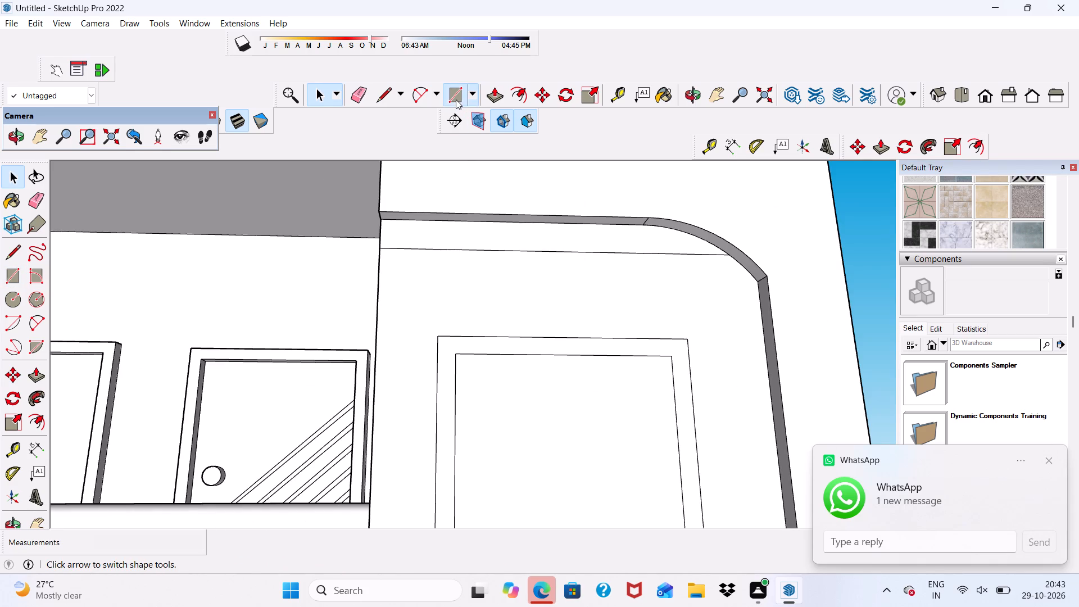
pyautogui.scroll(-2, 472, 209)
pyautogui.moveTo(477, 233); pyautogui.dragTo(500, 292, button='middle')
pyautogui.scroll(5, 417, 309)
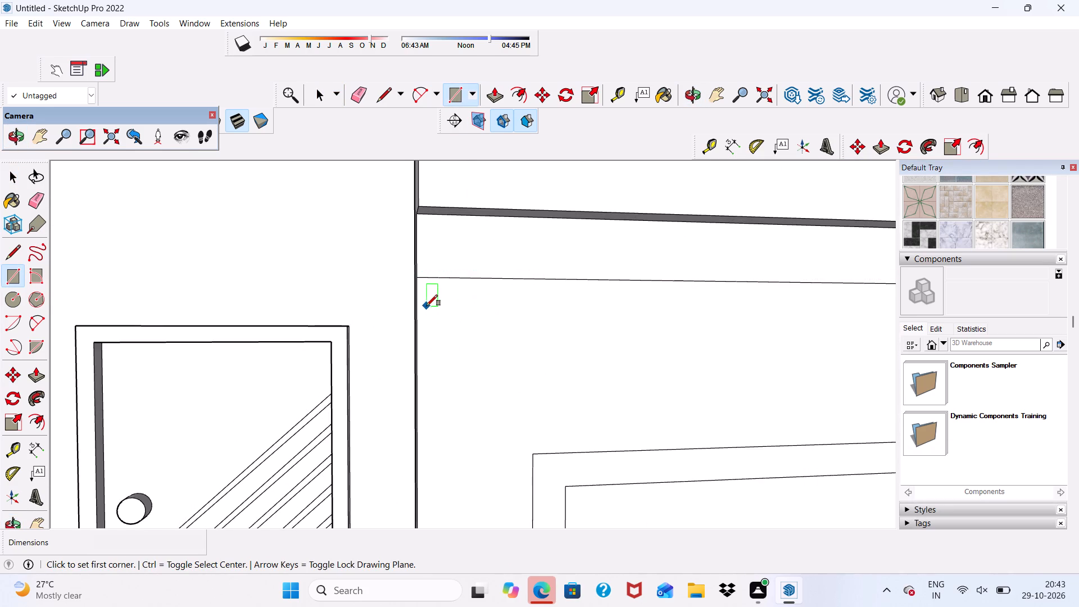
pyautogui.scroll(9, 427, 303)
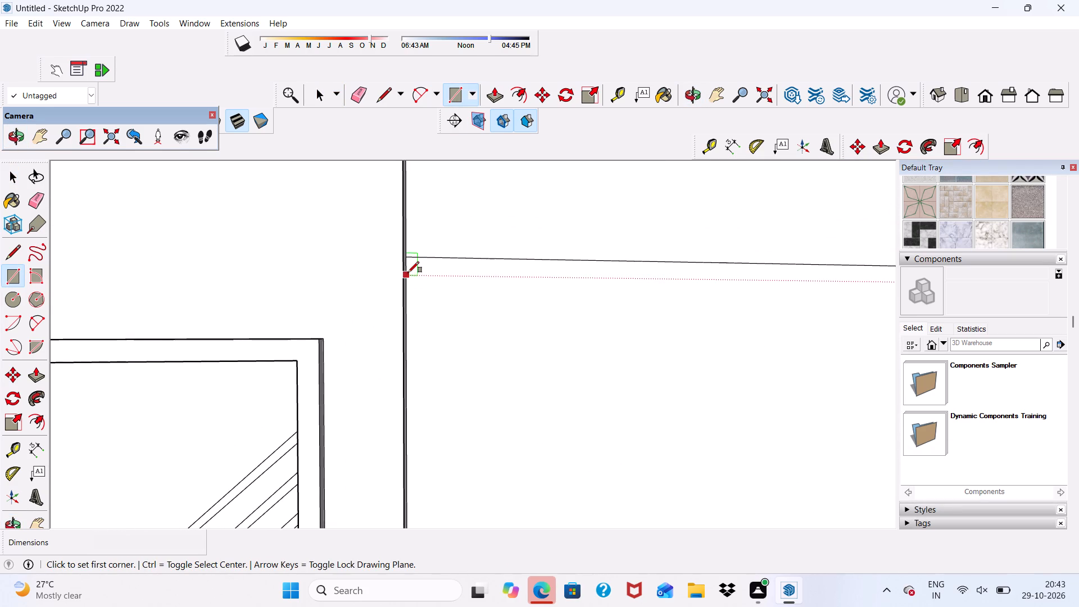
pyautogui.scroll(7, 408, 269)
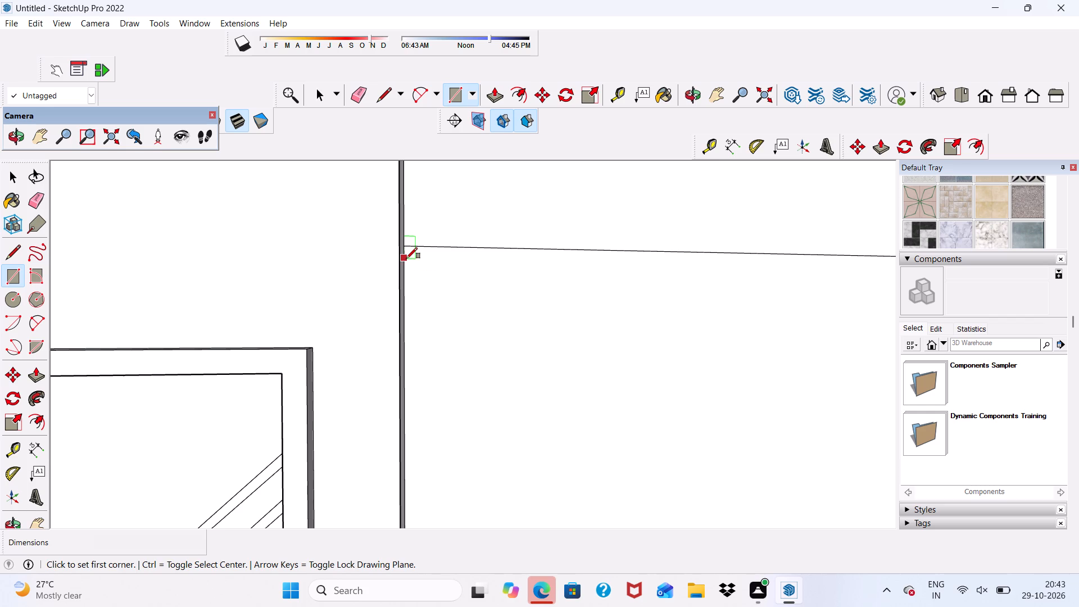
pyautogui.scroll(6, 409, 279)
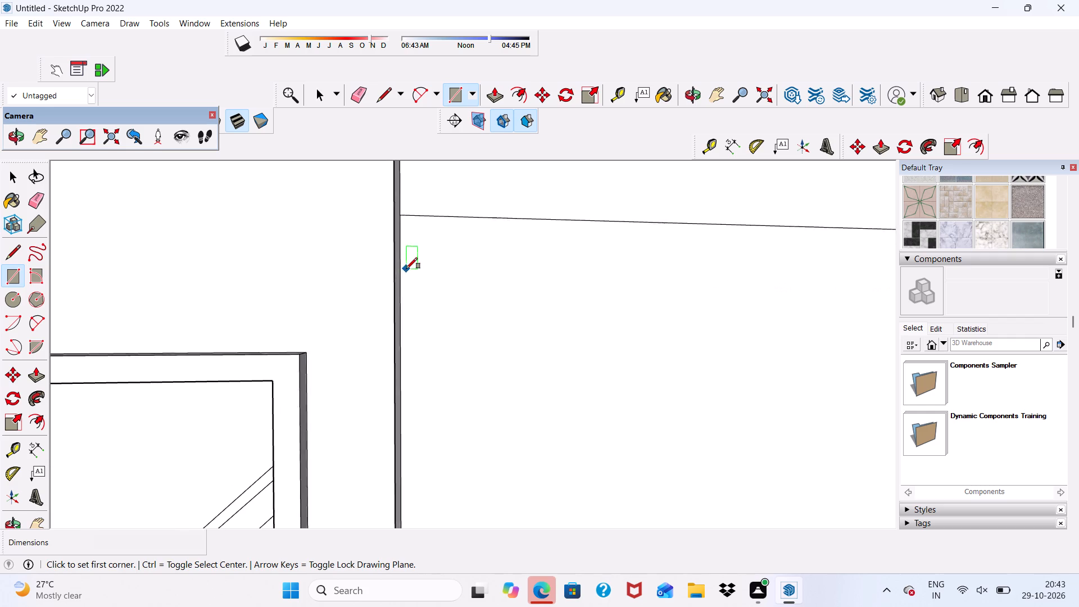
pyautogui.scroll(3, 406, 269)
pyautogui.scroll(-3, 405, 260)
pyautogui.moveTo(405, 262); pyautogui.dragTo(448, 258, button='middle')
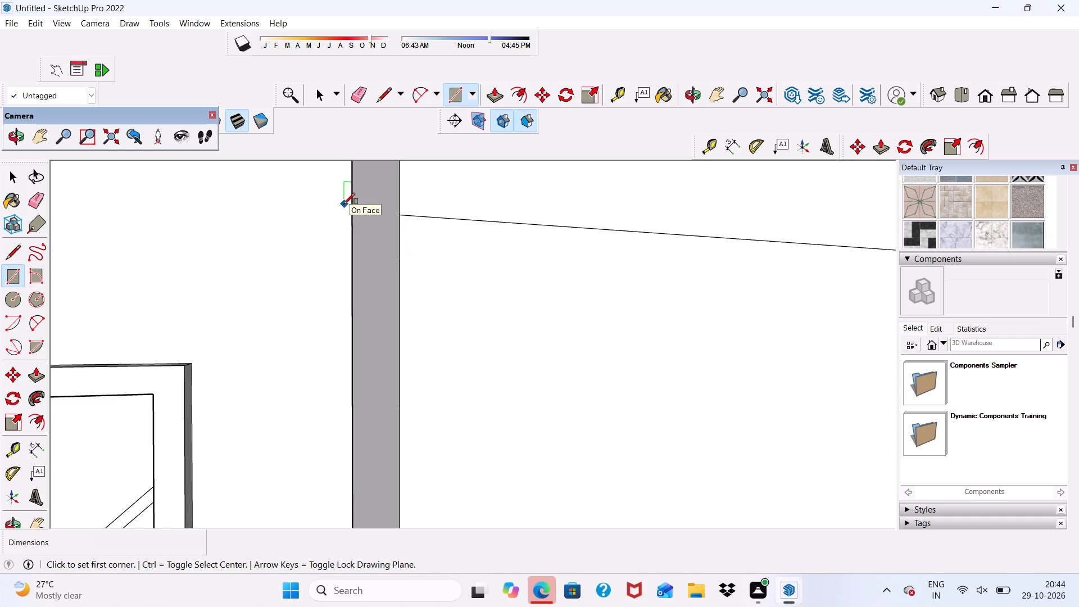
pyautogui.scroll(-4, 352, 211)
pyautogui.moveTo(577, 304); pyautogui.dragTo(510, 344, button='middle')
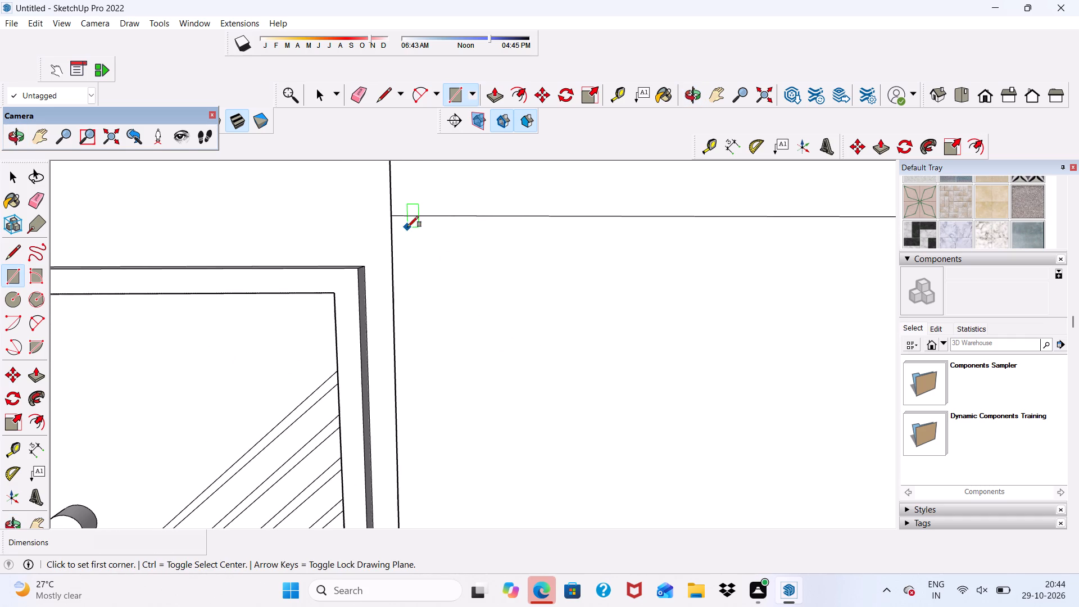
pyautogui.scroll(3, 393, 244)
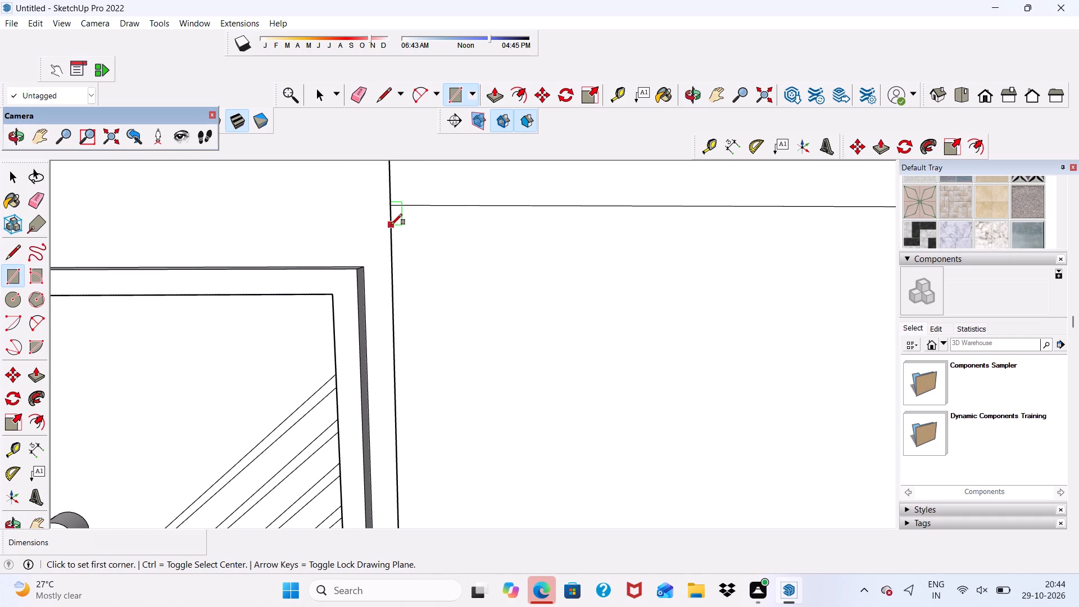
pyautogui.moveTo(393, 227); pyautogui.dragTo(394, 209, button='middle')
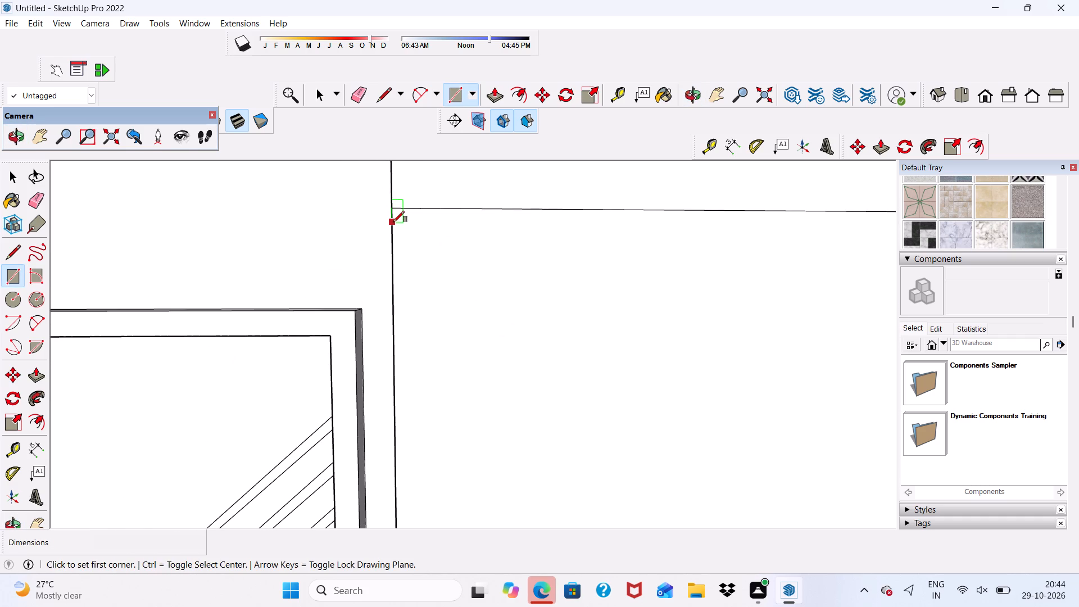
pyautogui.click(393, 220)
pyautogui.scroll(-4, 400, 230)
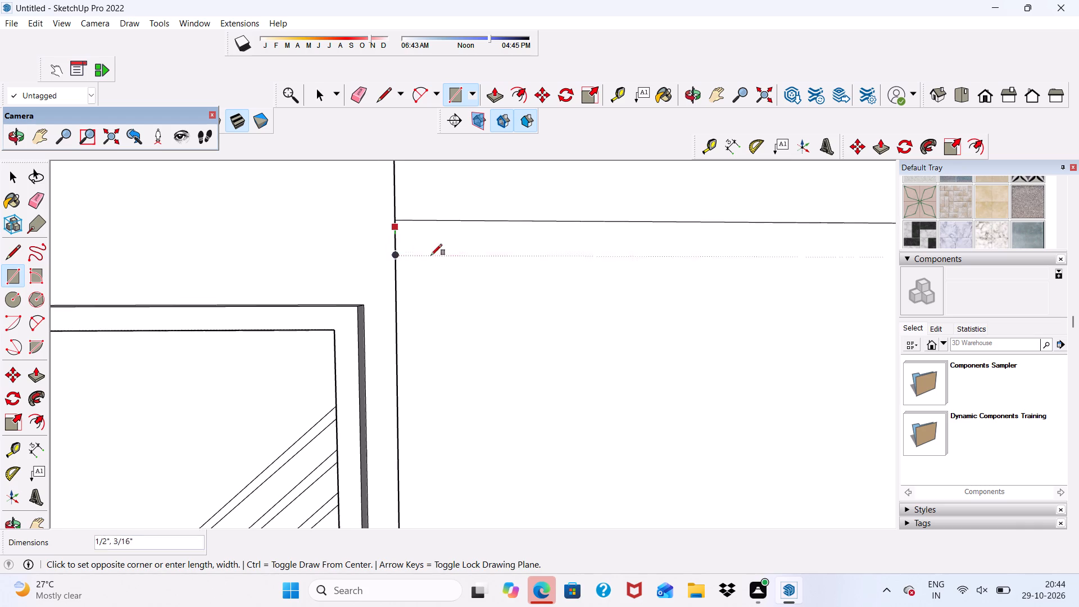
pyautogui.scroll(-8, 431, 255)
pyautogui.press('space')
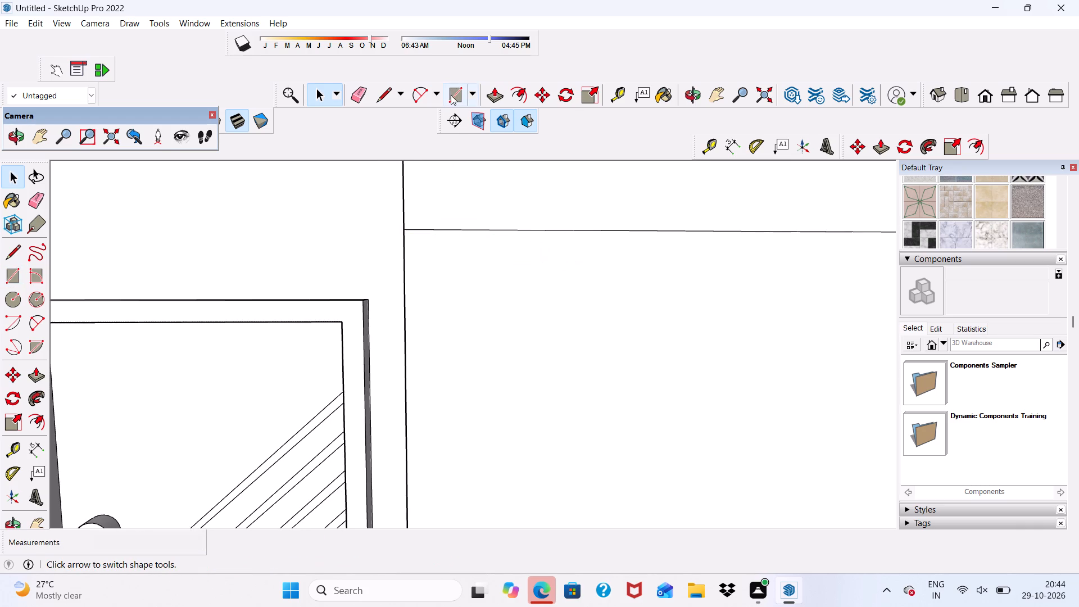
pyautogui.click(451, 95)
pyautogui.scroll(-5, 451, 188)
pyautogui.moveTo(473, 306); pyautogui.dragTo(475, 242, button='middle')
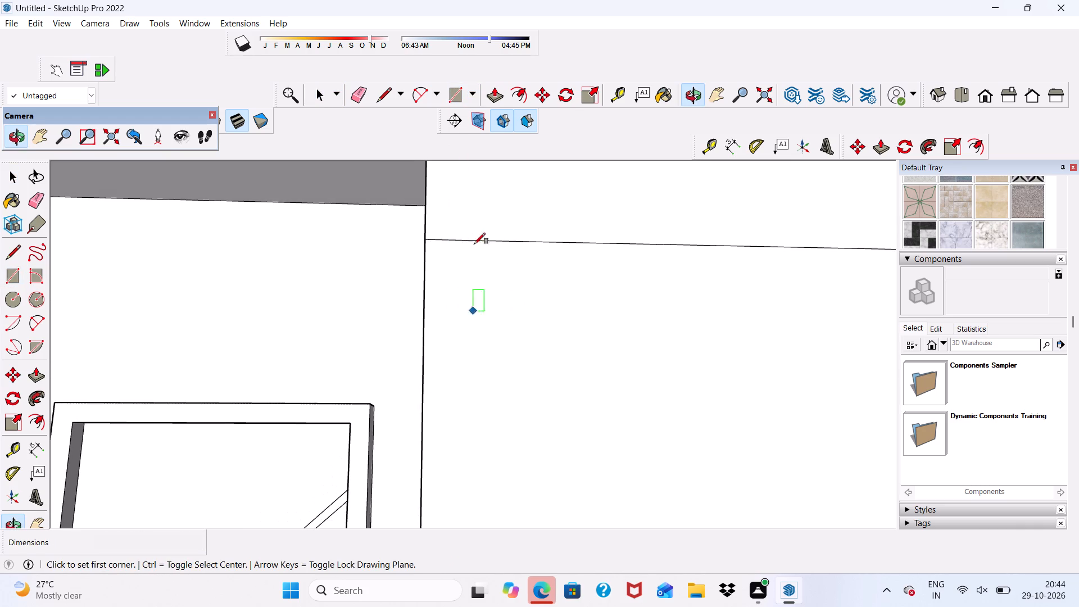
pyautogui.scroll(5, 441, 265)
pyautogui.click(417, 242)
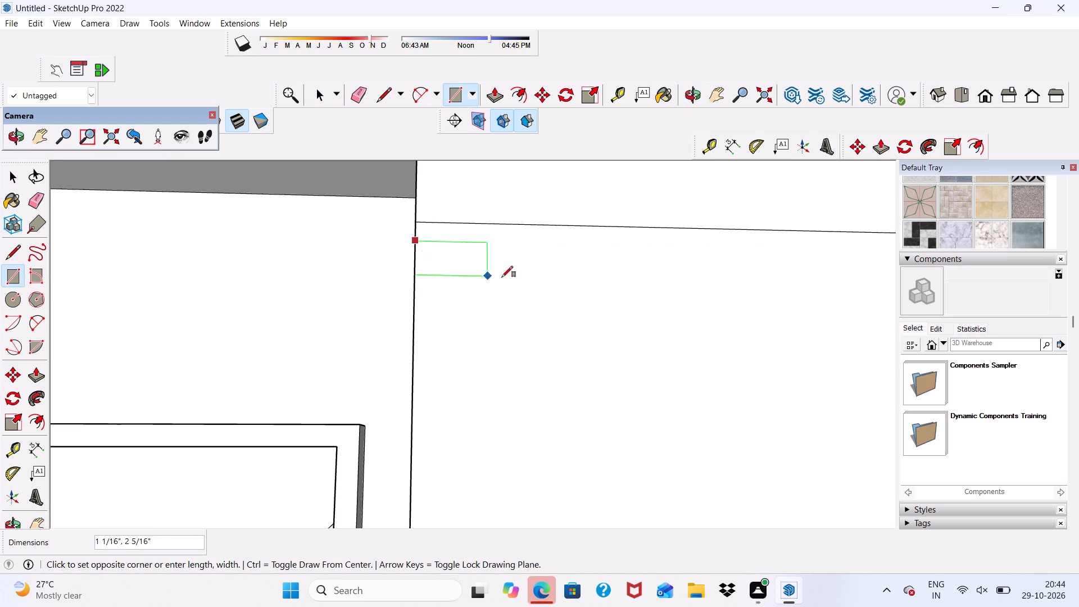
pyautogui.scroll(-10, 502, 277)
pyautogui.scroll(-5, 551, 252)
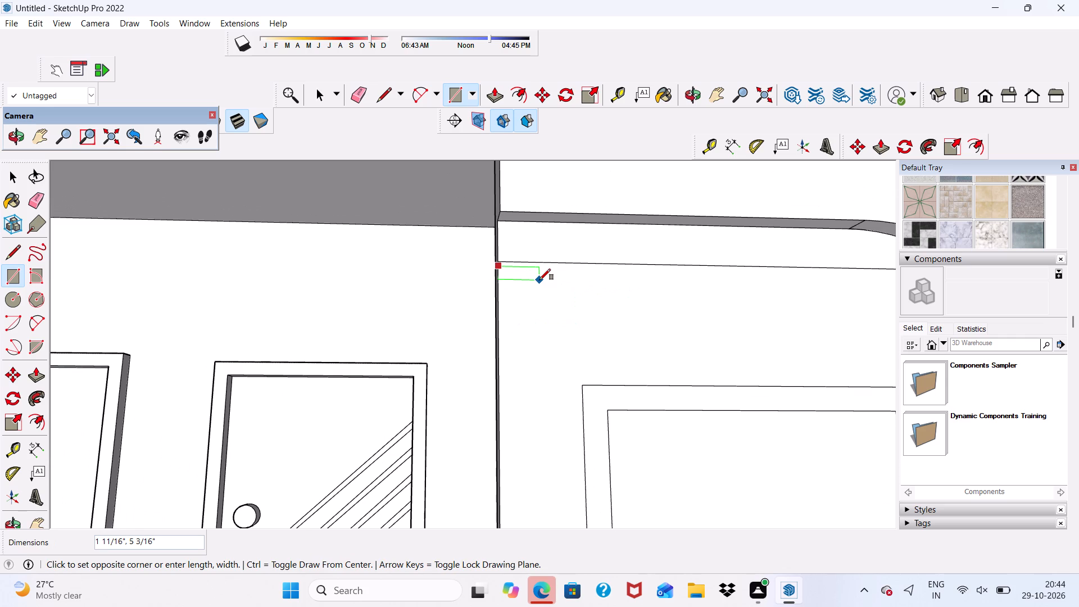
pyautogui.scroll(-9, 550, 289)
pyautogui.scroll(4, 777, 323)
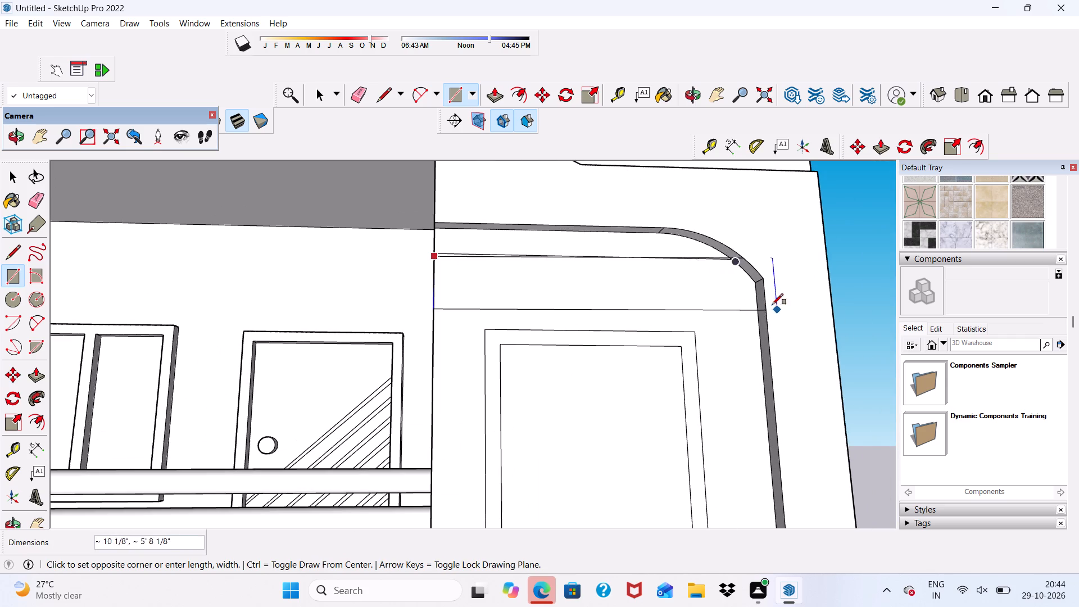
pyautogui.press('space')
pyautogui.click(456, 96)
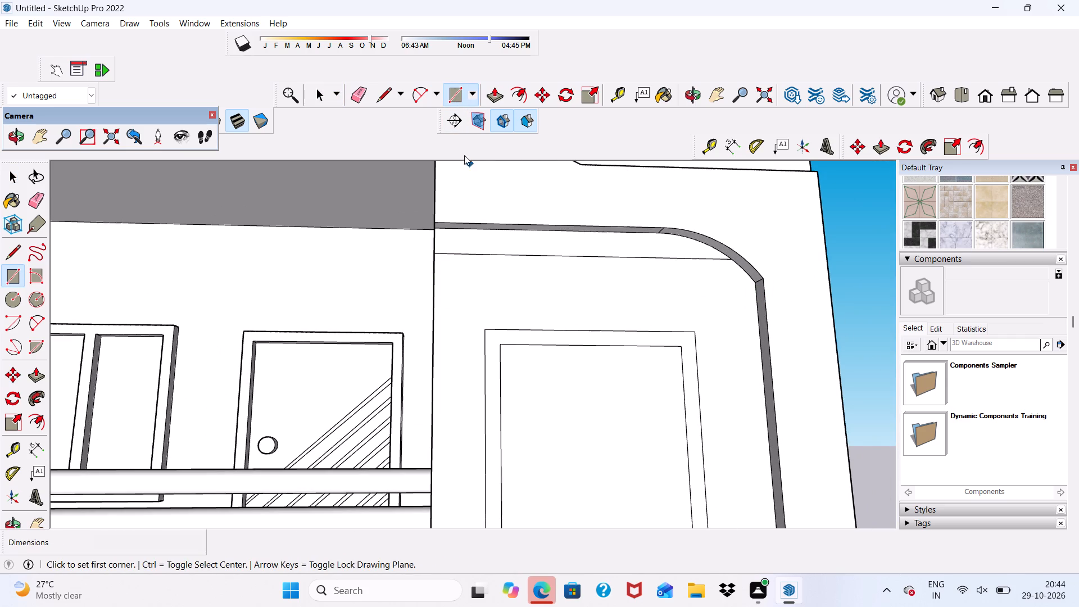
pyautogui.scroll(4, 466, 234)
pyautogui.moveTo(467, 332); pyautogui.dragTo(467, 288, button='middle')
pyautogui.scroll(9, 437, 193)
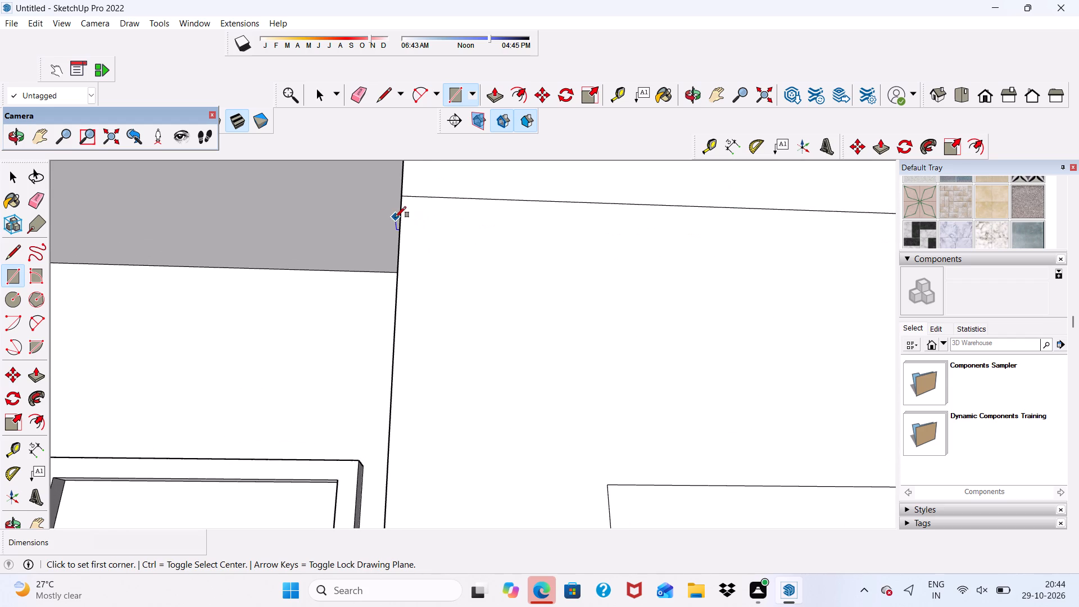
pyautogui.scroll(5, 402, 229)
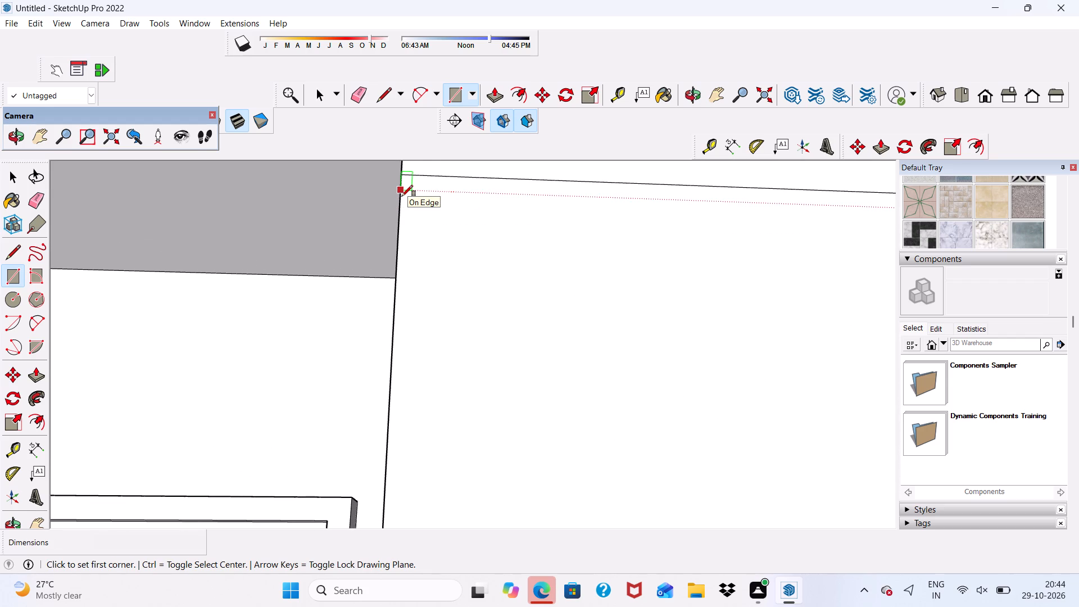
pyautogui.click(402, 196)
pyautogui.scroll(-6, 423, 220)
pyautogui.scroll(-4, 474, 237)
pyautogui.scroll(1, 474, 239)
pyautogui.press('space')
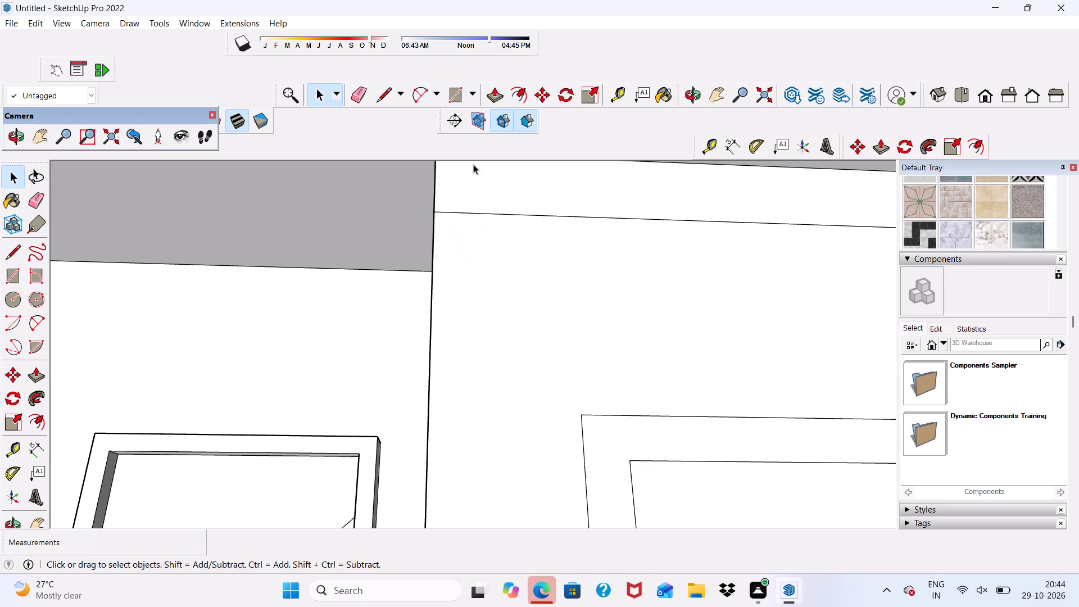
# Draw a second band rectangle about 5' 6" by 3 11/16" from the inner edge just below the first band to the curve's lower end.
pyautogui.click(459, 94)
pyautogui.scroll(1, 428, 238)
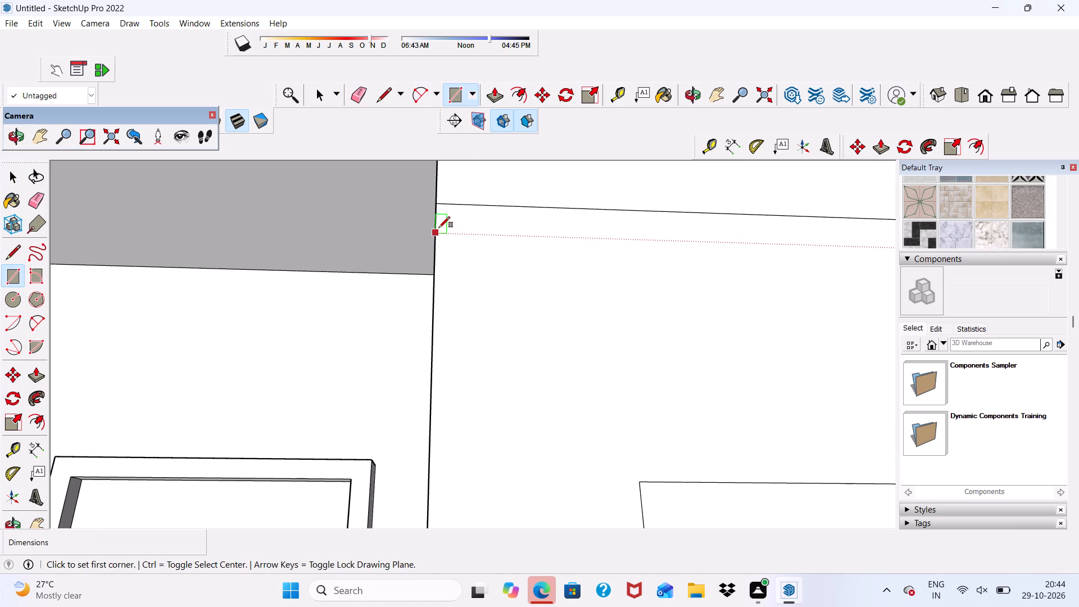
pyautogui.click(439, 222)
pyautogui.scroll(-5, 439, 247)
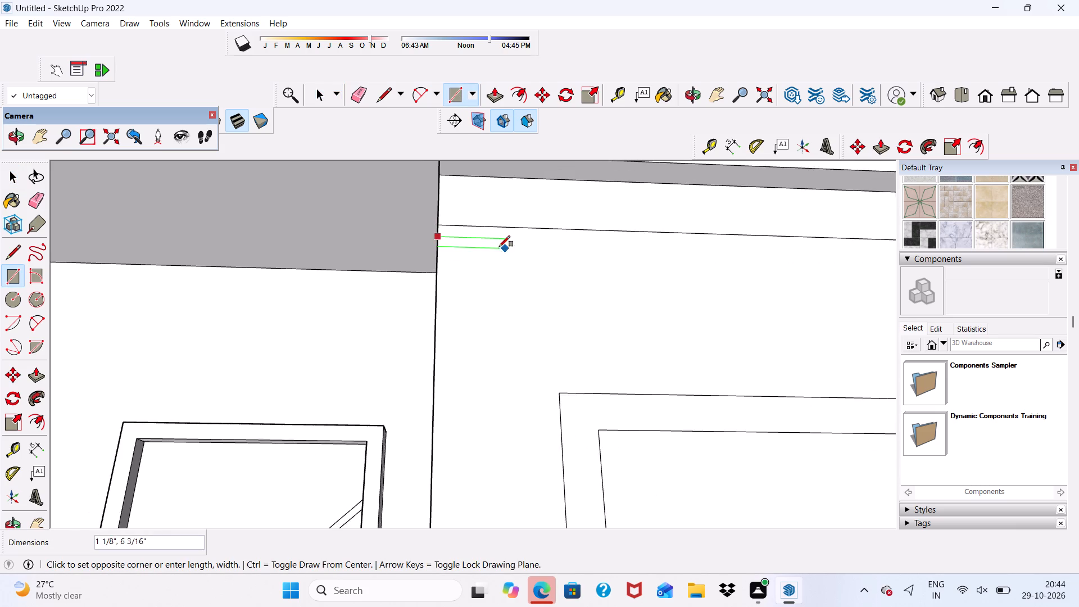
pyautogui.scroll(-6, 496, 247)
pyautogui.scroll(6, 867, 299)
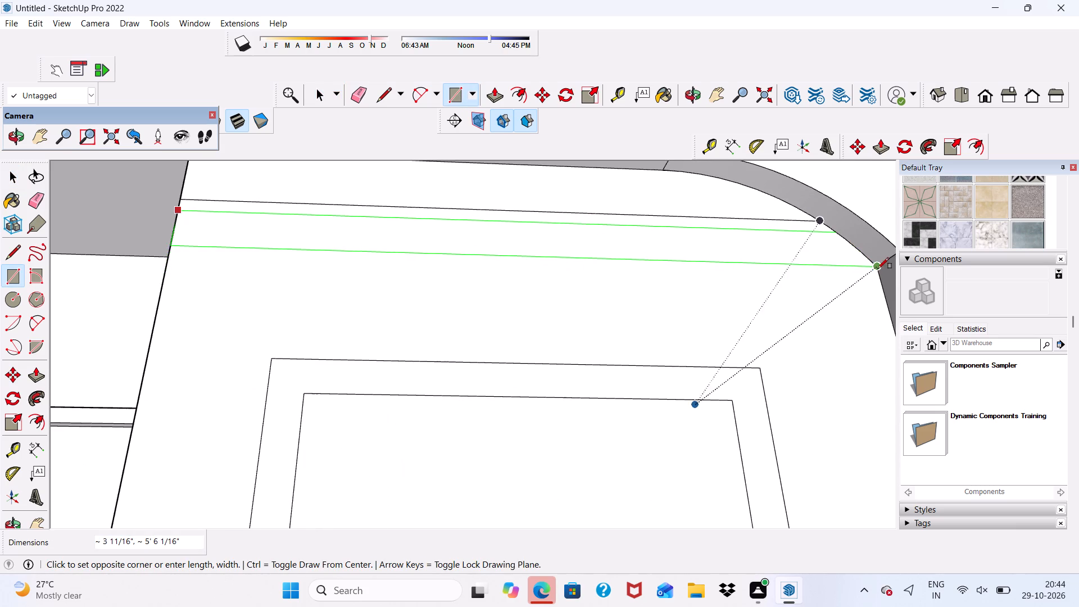
pyautogui.scroll(4, 878, 269)
pyautogui.click(871, 271)
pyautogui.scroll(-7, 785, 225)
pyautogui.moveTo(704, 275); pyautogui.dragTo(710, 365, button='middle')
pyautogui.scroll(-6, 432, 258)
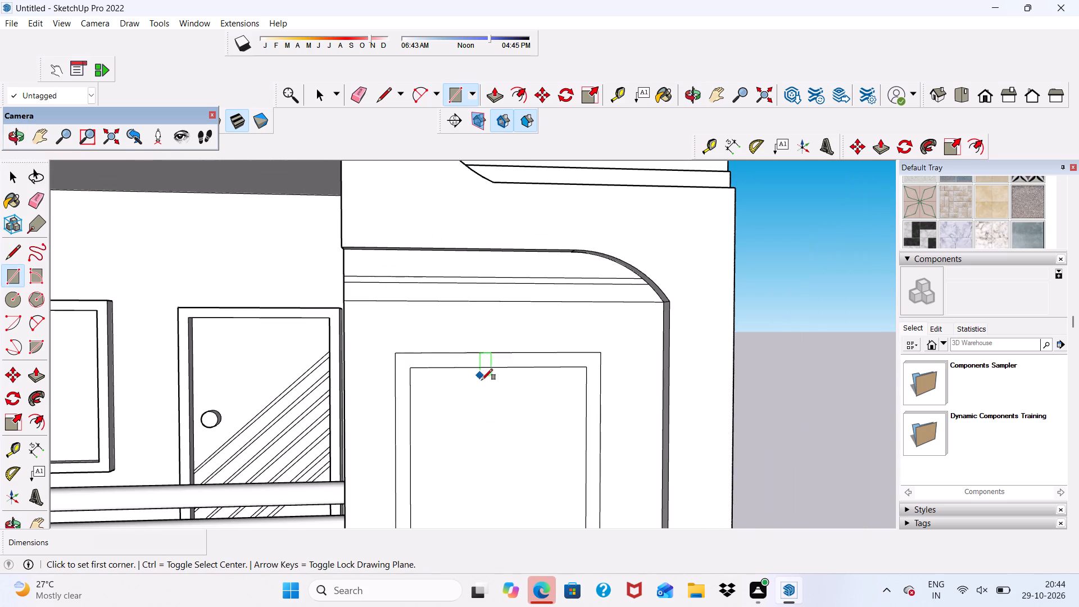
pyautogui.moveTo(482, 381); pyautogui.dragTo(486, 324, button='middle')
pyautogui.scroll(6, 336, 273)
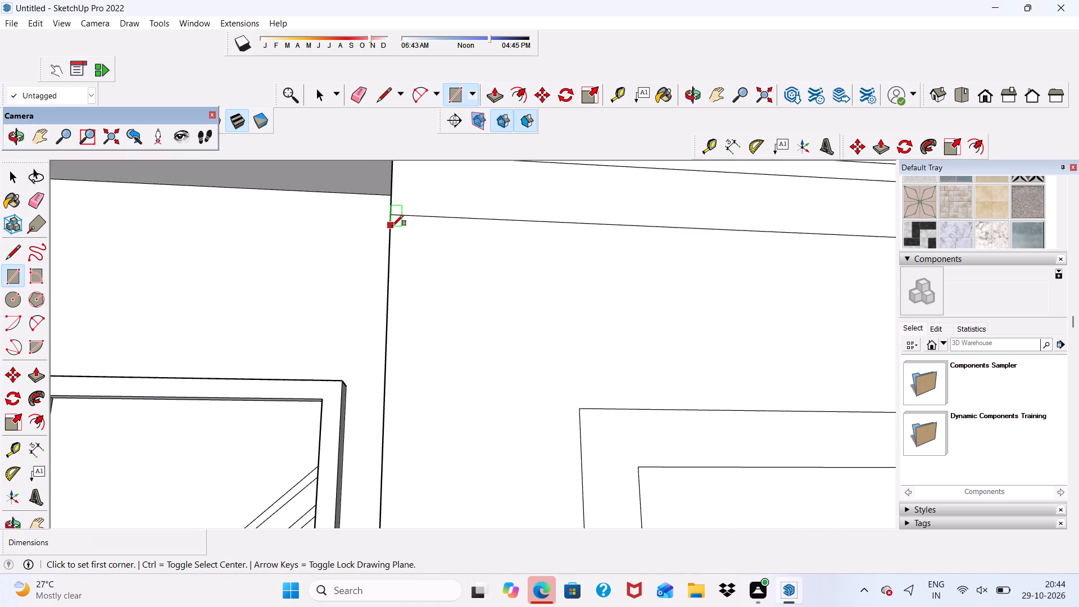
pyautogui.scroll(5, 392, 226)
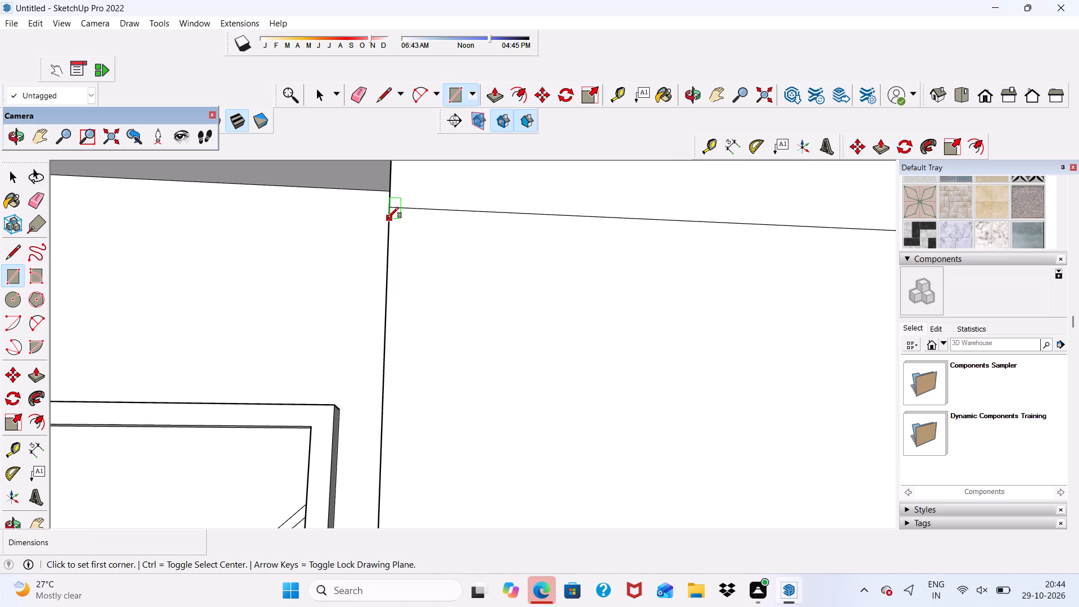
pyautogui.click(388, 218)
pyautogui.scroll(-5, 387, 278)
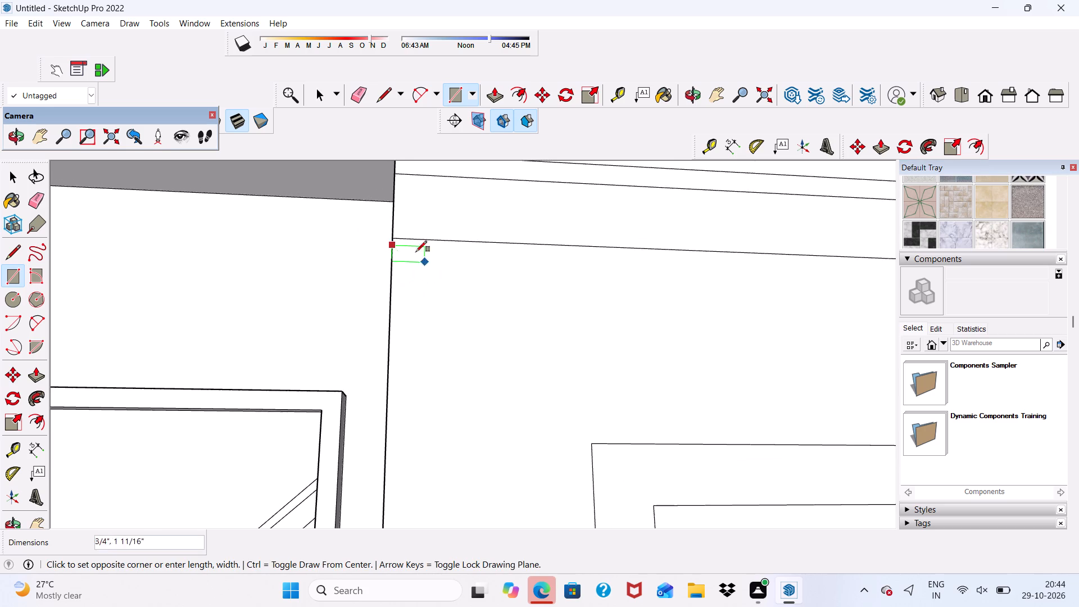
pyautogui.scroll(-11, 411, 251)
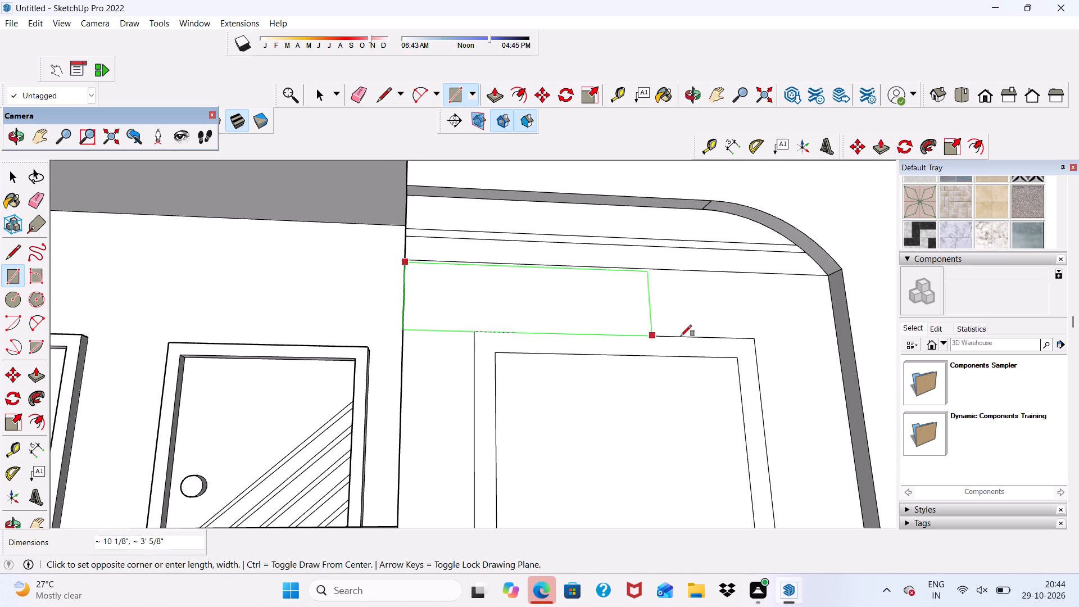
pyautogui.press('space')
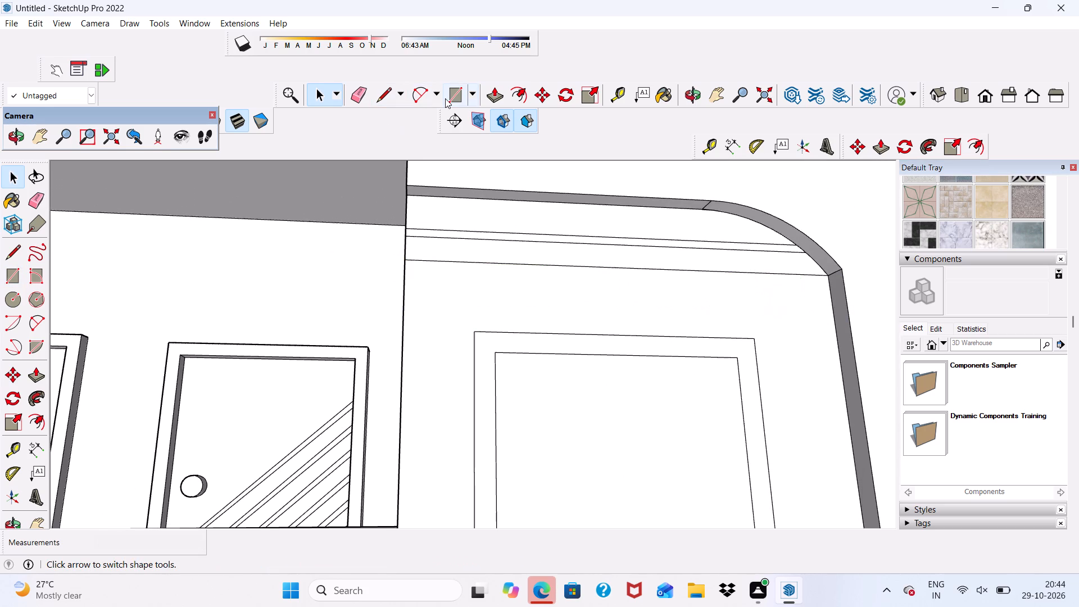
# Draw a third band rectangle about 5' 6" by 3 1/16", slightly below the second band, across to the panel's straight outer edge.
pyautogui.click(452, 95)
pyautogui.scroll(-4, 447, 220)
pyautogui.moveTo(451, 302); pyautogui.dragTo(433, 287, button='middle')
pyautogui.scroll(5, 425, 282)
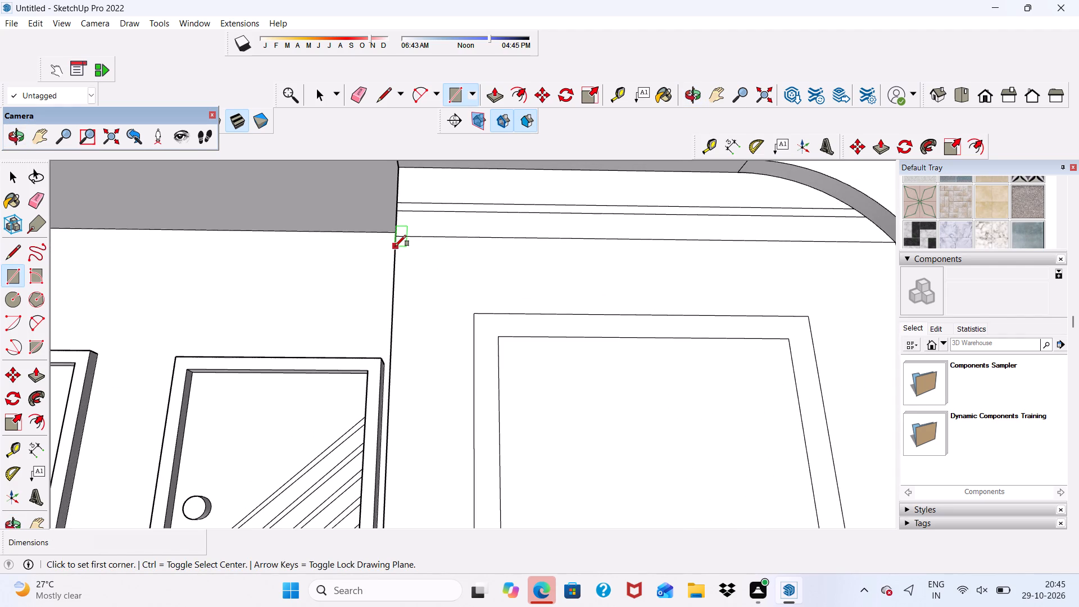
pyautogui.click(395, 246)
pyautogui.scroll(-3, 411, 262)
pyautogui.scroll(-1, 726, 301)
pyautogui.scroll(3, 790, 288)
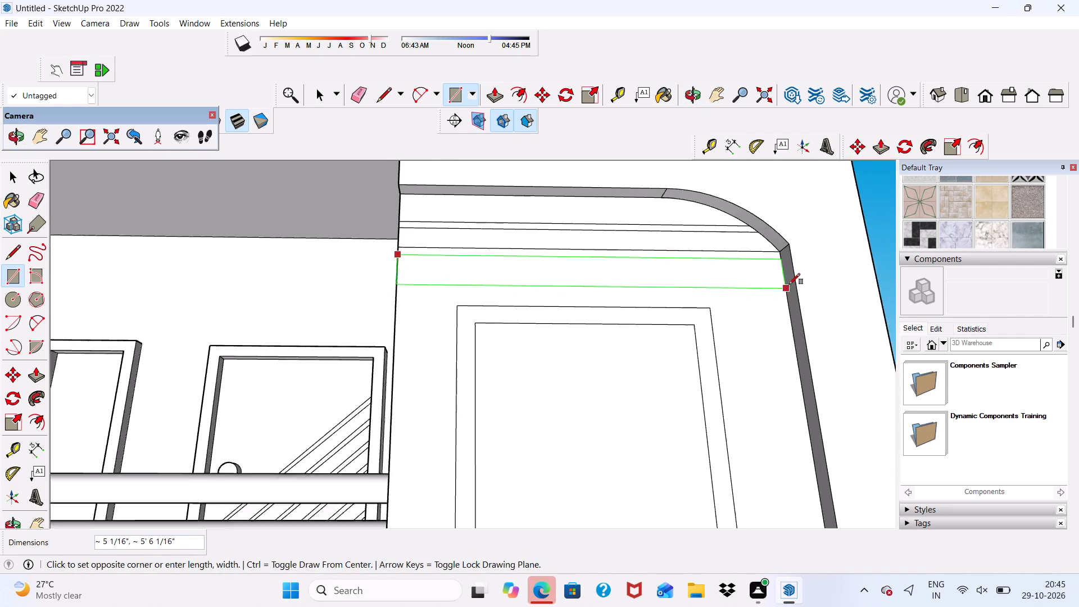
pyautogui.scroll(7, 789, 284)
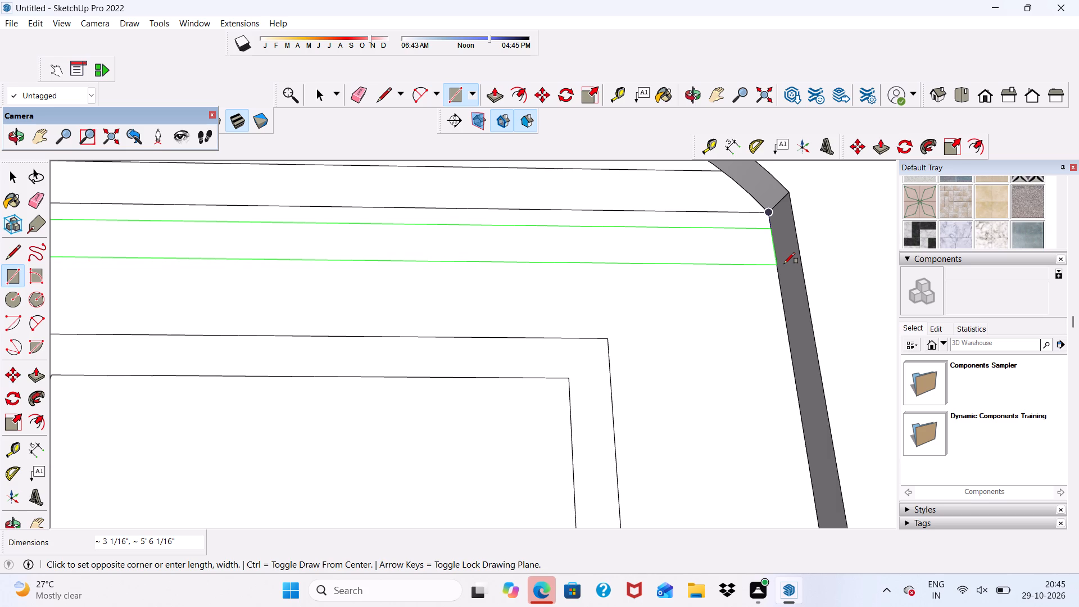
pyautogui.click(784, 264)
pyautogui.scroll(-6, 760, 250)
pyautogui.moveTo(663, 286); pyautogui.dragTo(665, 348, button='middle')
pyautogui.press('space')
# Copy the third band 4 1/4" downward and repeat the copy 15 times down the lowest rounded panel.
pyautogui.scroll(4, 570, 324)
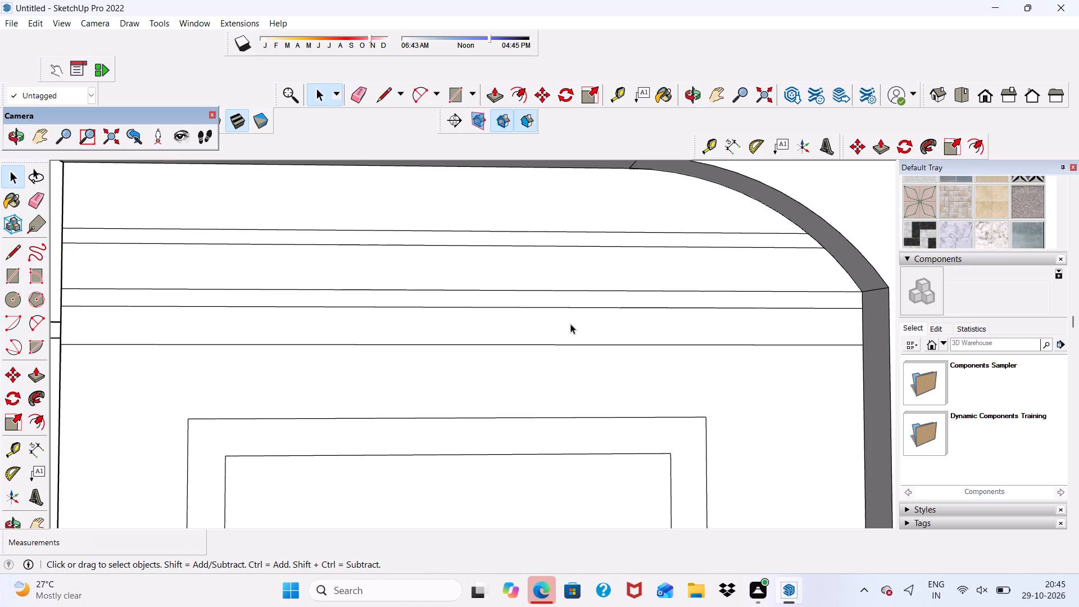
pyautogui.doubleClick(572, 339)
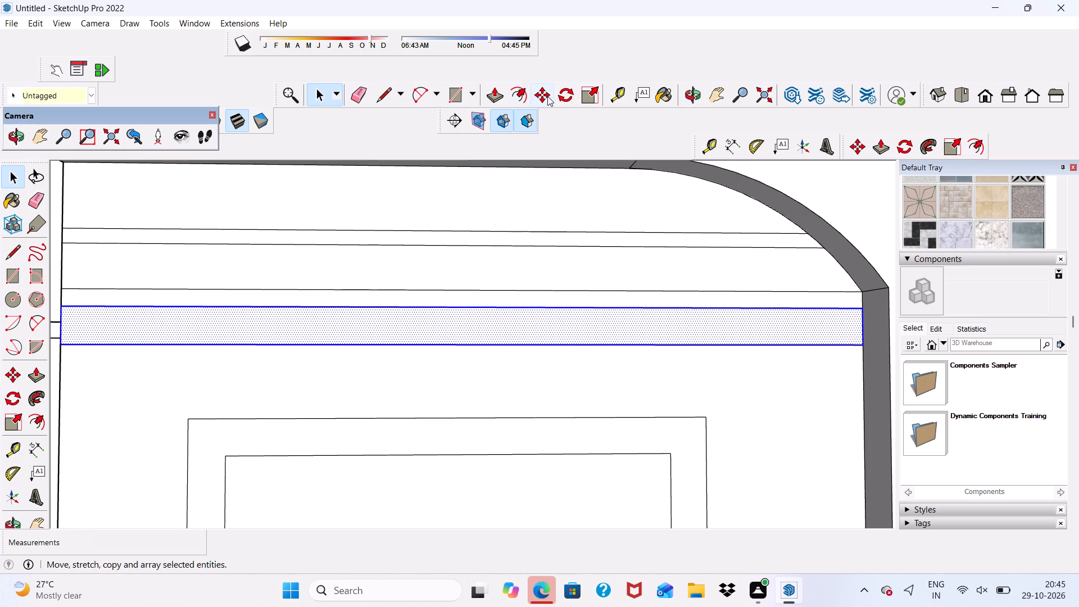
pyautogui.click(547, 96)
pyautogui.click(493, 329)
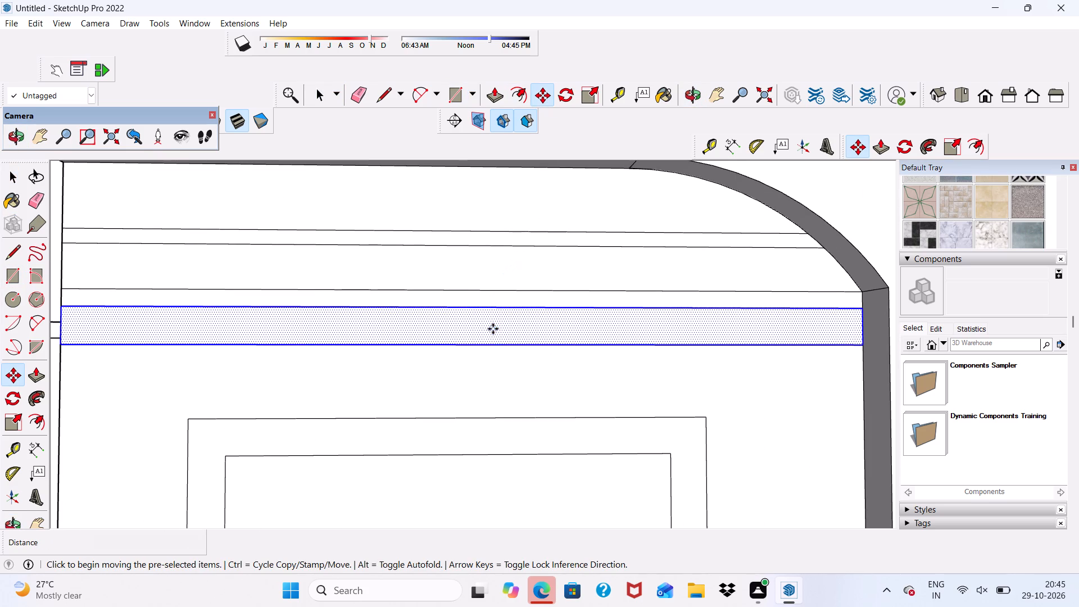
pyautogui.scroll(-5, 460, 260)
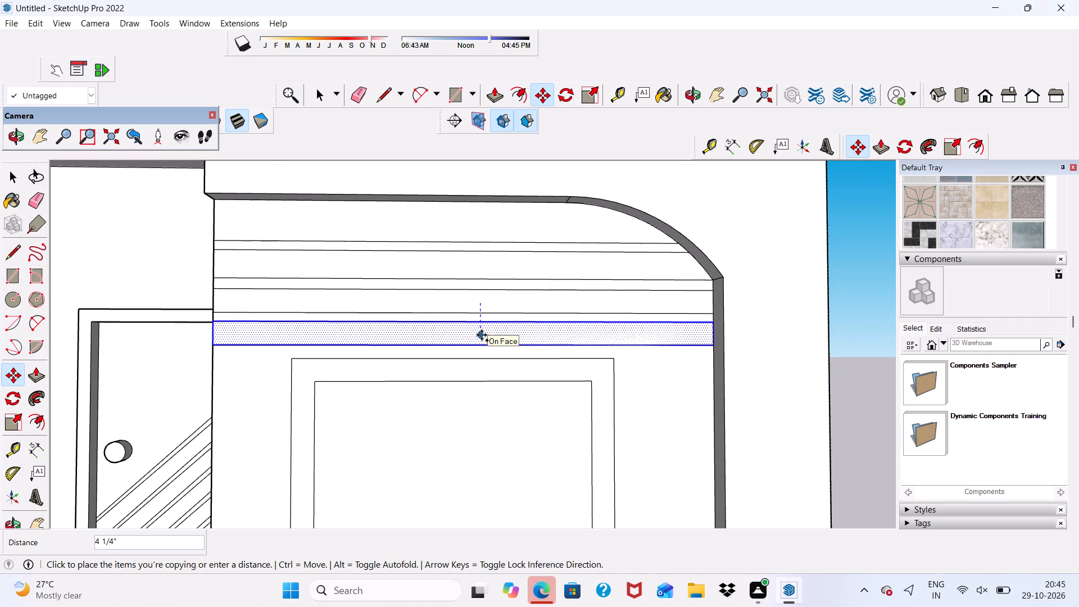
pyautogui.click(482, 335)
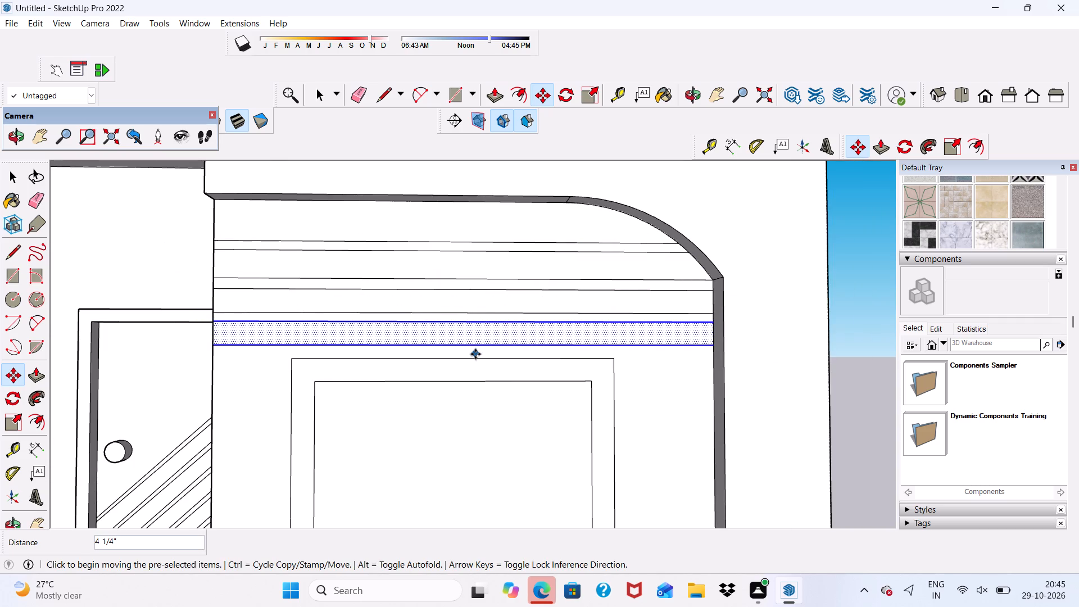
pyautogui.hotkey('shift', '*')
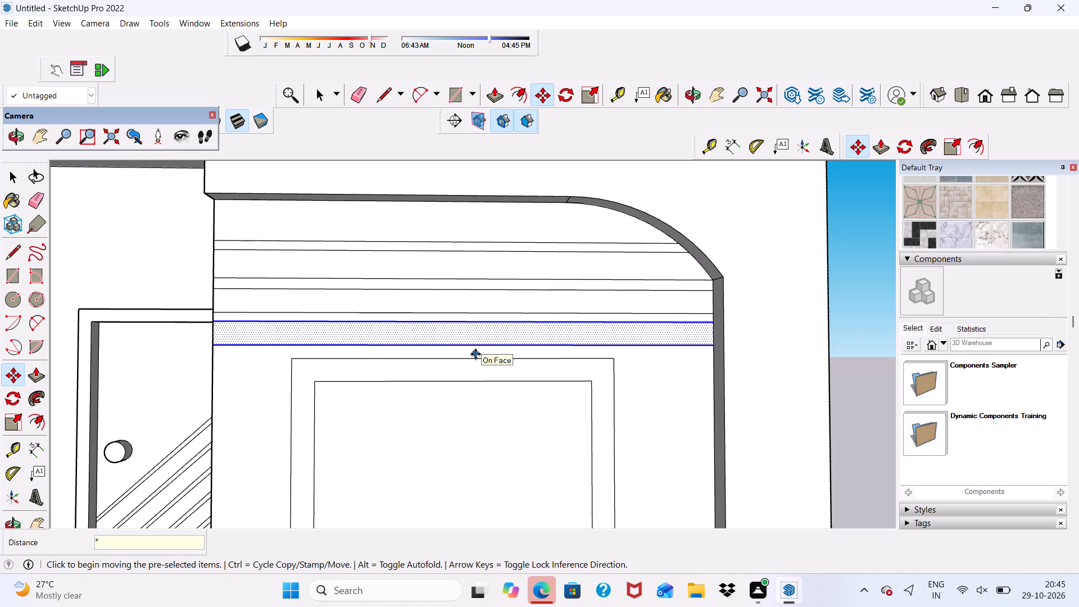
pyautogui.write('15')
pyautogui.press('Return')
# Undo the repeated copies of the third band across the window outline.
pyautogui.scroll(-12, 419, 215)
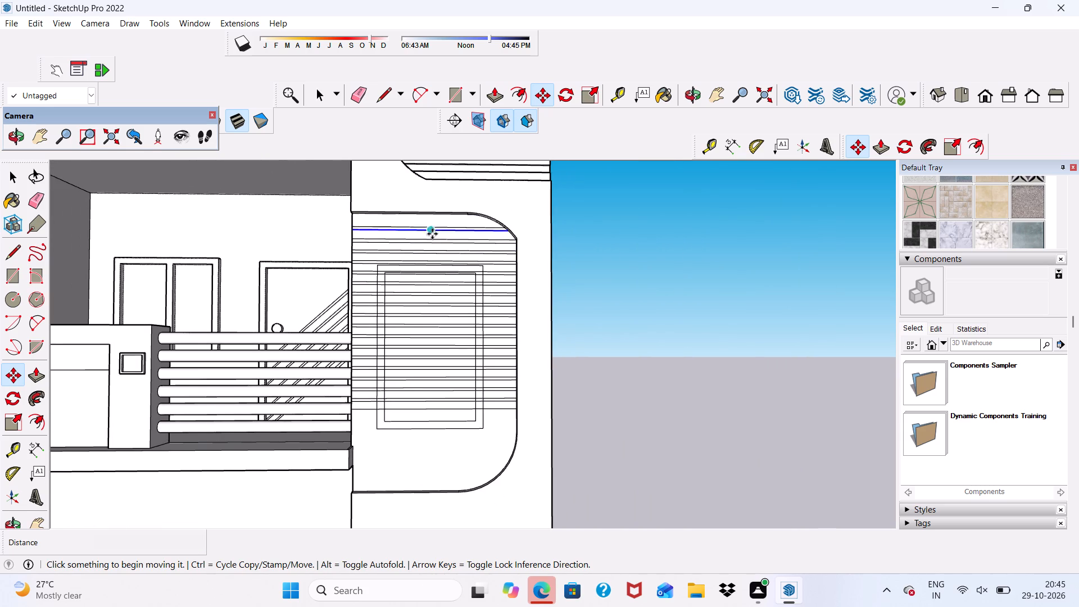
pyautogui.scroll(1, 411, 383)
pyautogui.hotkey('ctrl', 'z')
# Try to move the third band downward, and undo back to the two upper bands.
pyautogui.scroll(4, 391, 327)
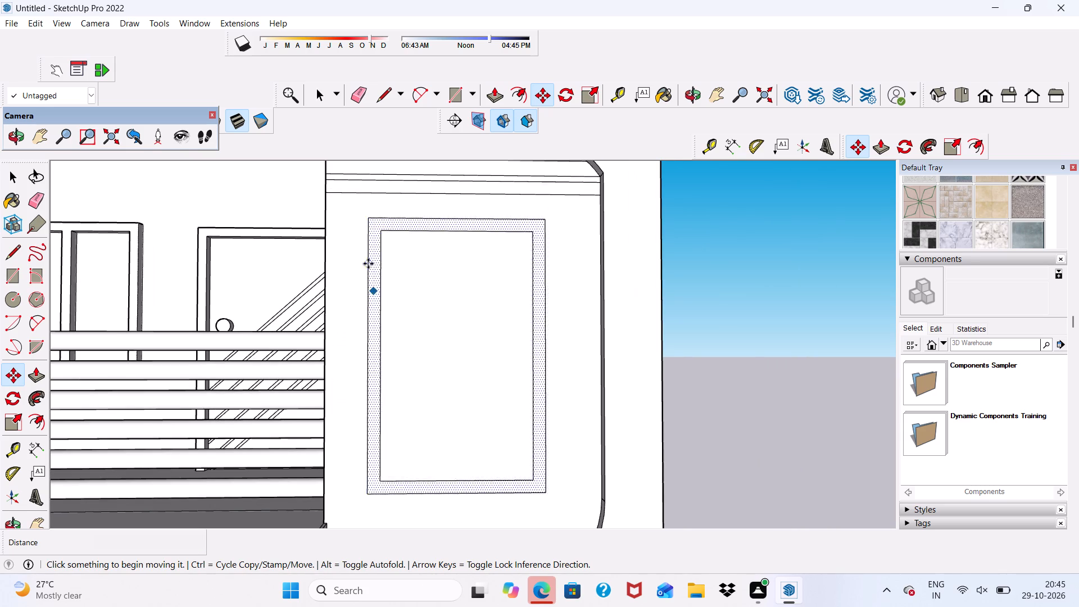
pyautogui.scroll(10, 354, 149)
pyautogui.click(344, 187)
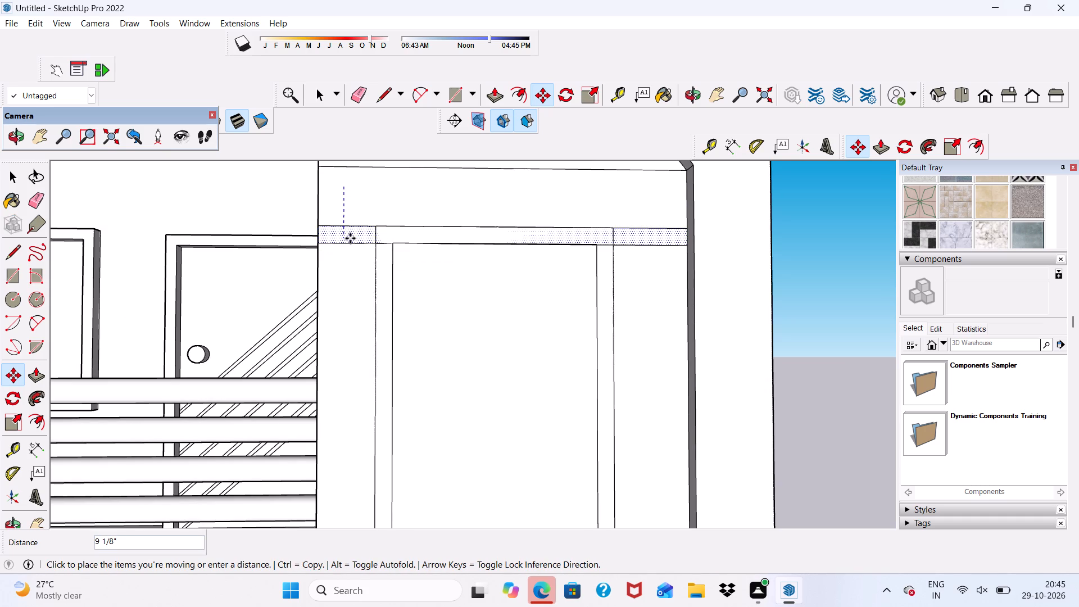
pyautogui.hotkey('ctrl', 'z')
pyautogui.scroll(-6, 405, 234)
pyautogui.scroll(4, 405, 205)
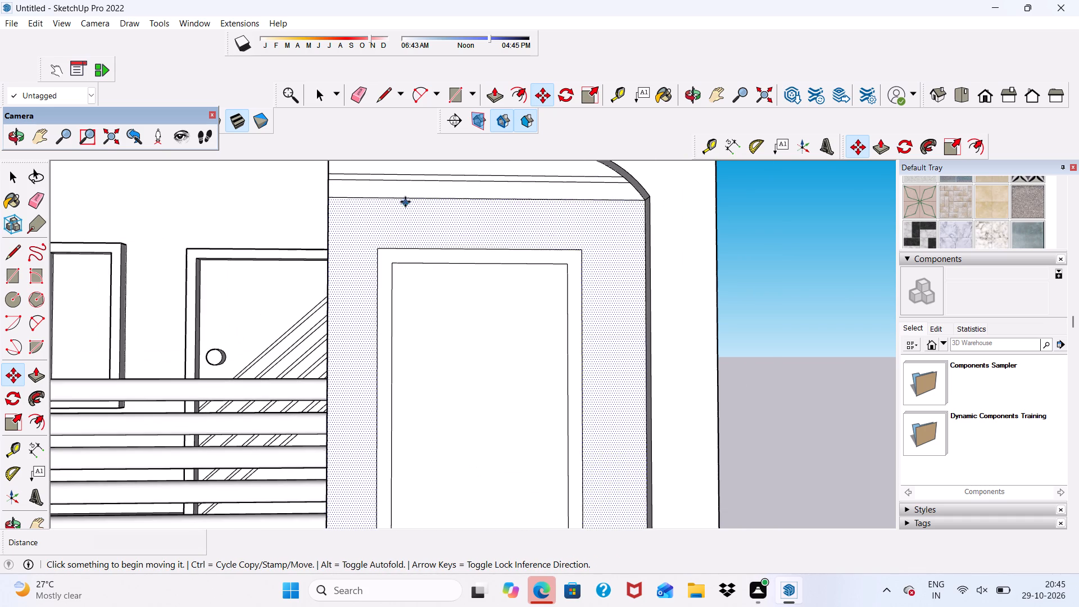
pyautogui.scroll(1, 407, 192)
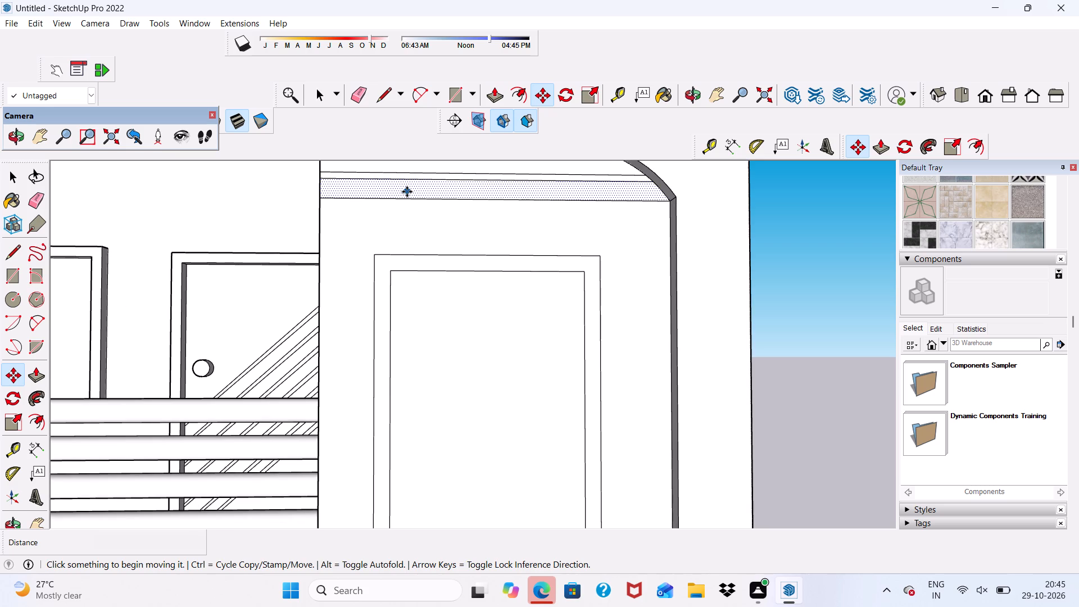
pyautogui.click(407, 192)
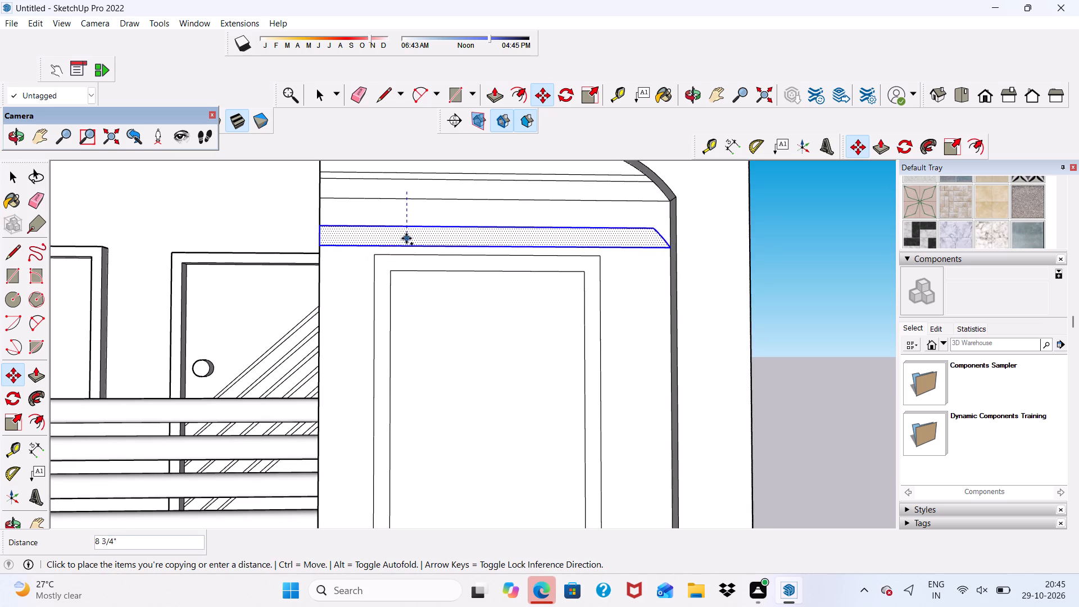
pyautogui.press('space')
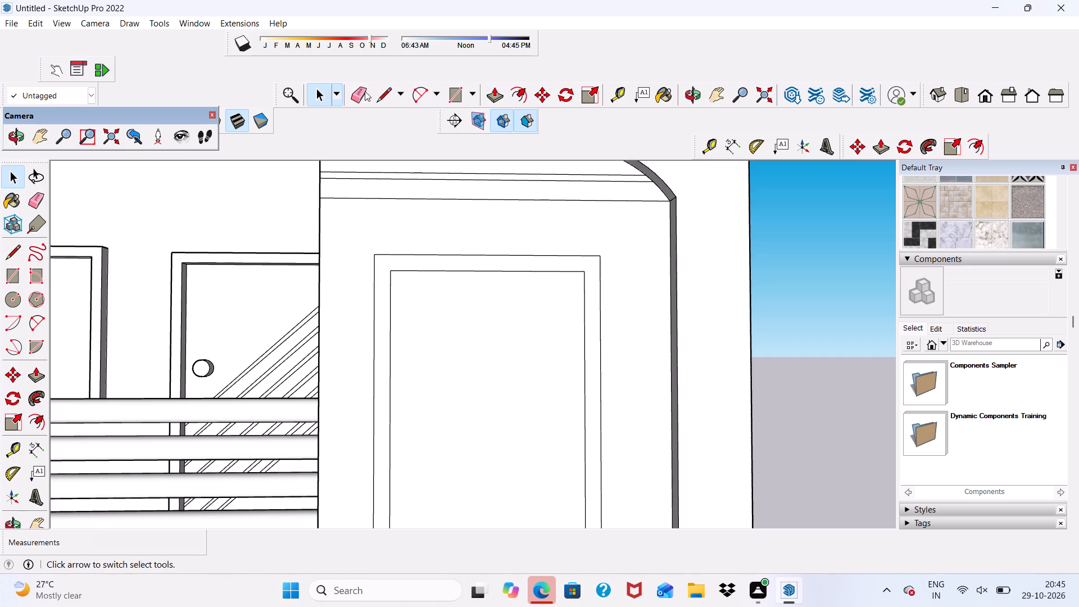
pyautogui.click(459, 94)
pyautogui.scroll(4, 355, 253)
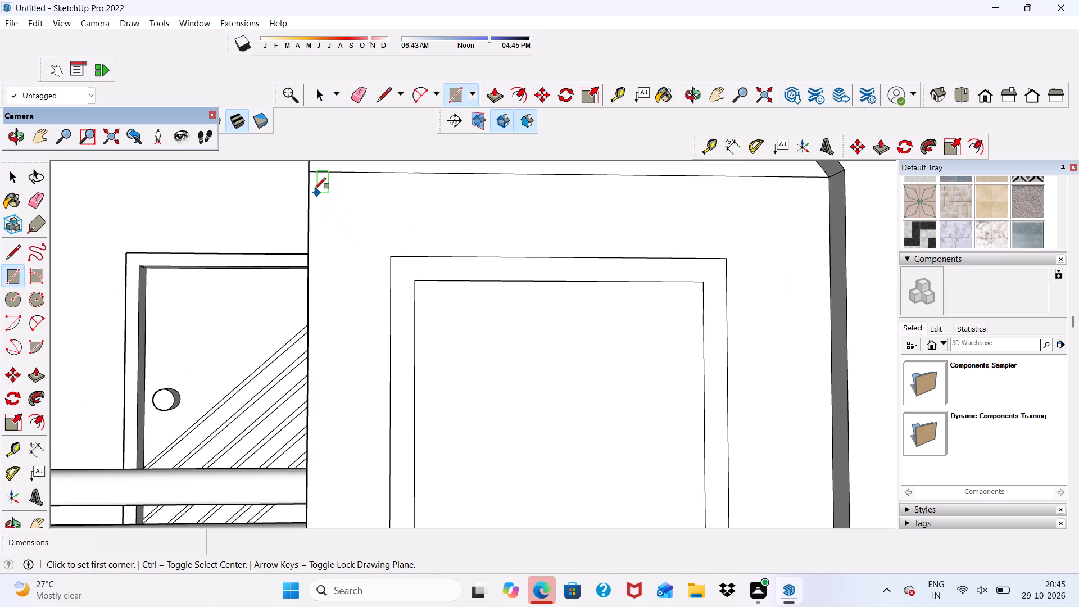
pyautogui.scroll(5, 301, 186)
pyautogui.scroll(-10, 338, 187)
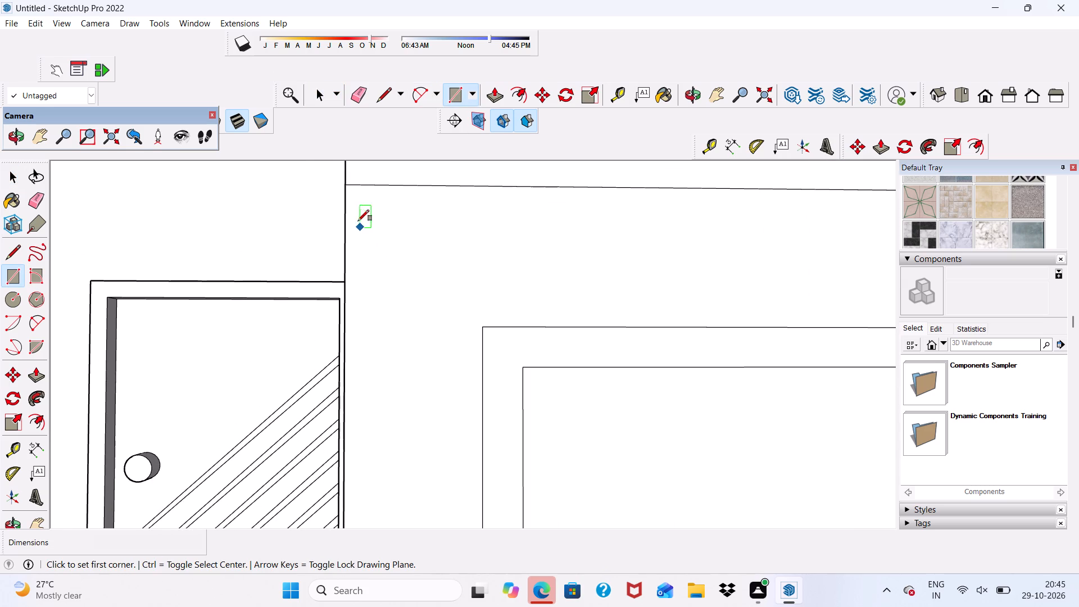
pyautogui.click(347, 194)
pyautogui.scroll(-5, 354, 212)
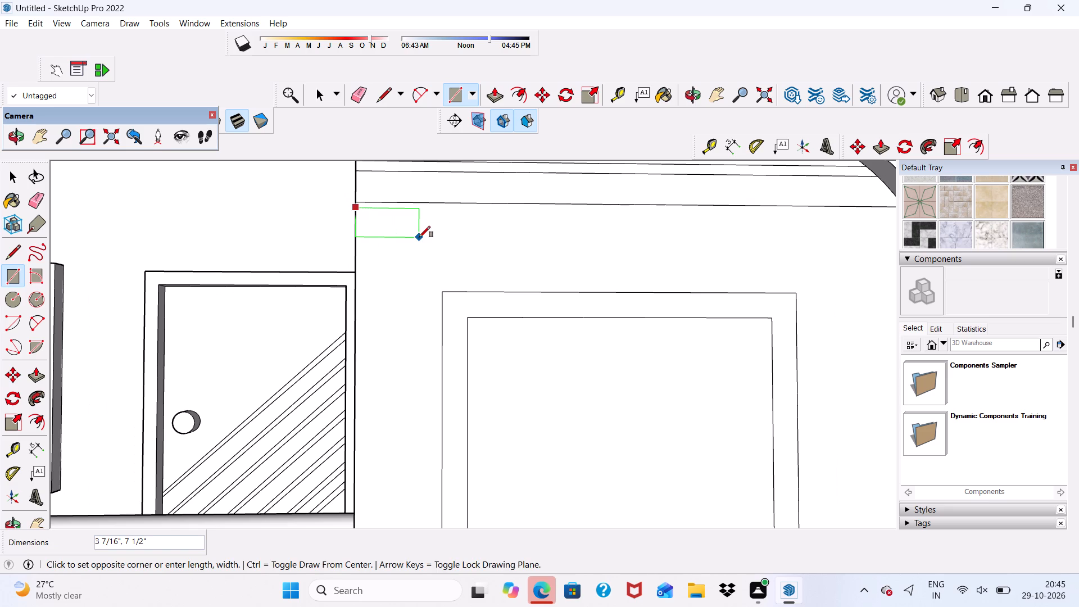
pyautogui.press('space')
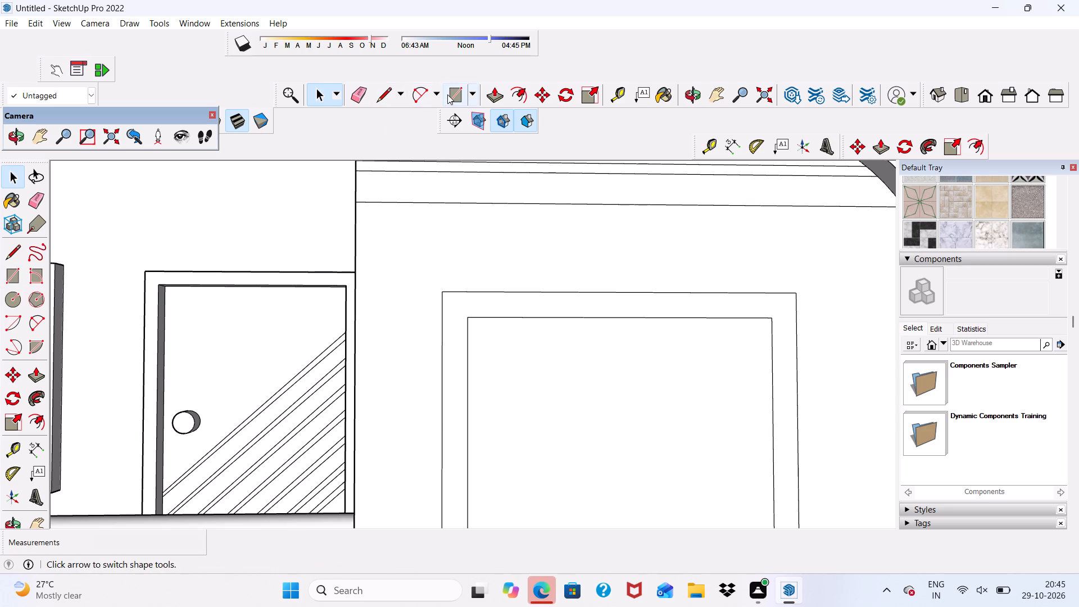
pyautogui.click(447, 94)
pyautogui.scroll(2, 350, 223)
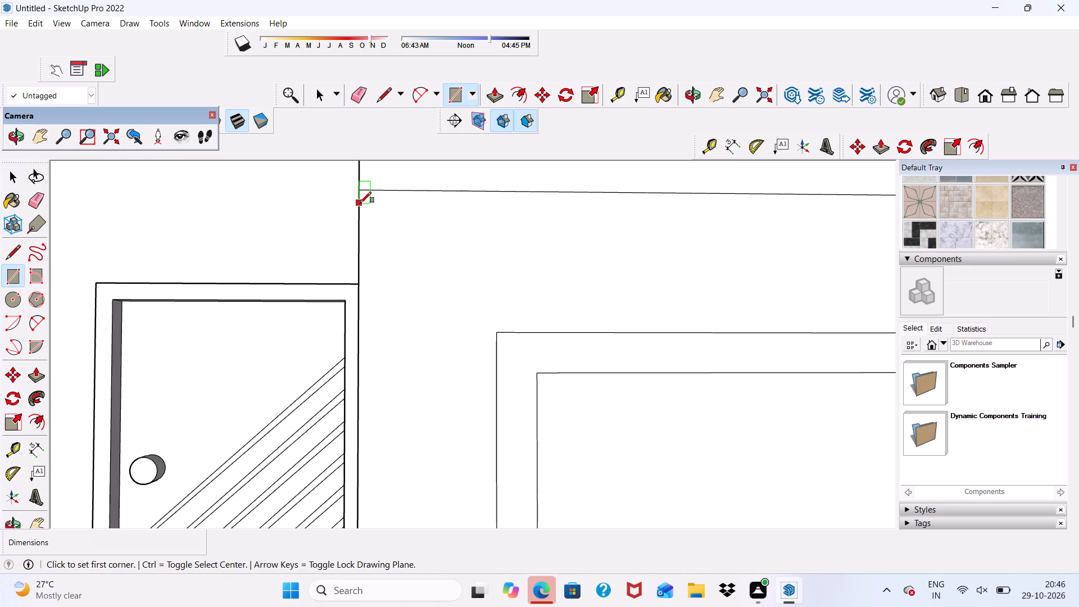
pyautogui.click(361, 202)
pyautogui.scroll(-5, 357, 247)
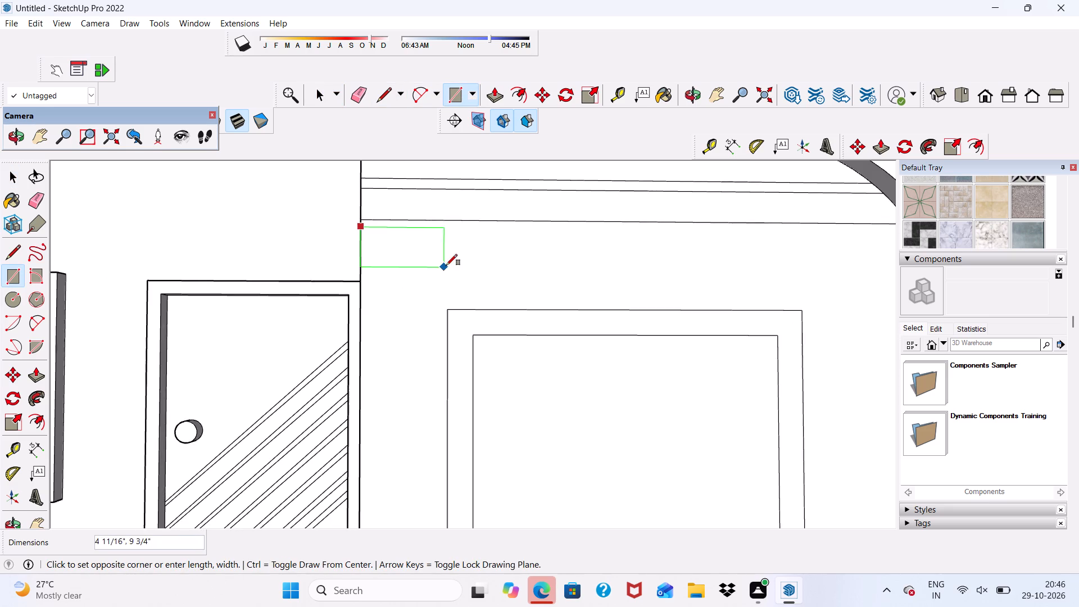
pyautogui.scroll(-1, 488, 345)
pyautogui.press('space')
# Draw a third band rectangle about 5' 6" wide, slightly below the second band, across to the panel's straight outer edge.
pyautogui.click(459, 93)
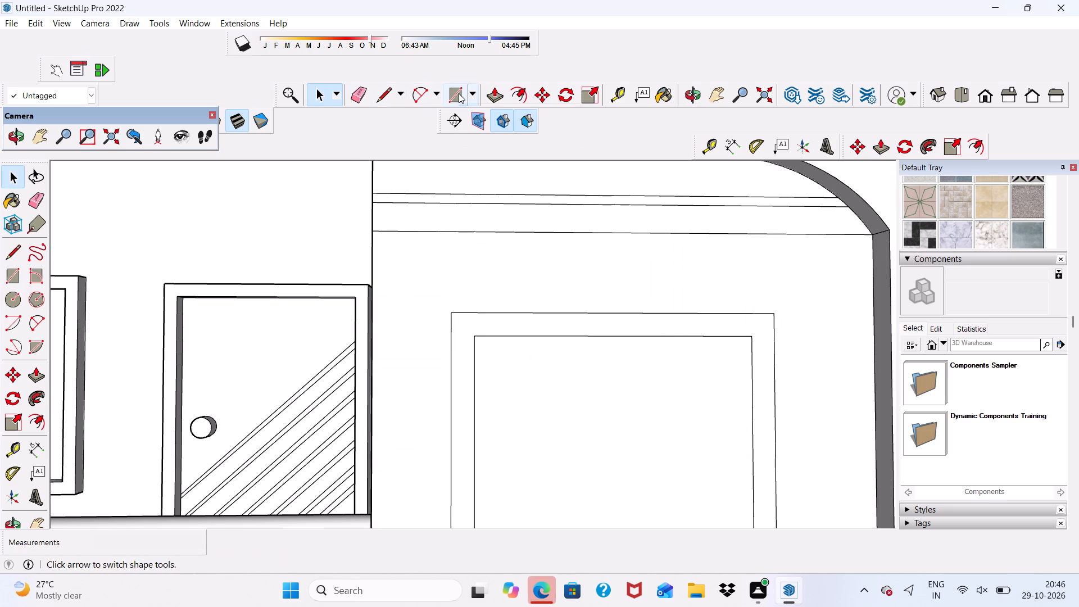
pyautogui.scroll(1, 369, 250)
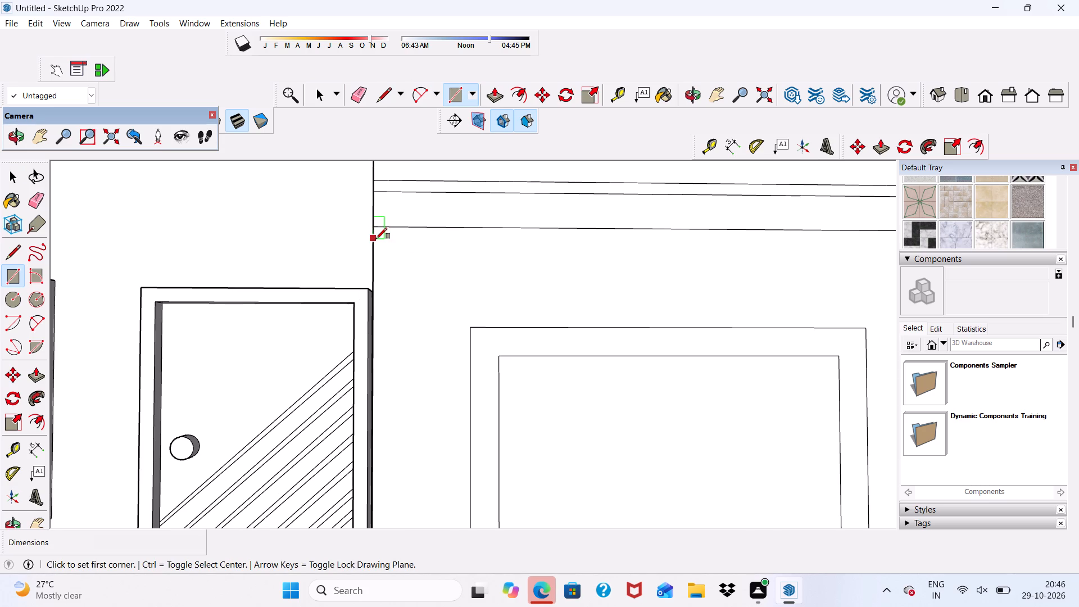
pyautogui.click(376, 239)
pyautogui.scroll(-5, 527, 307)
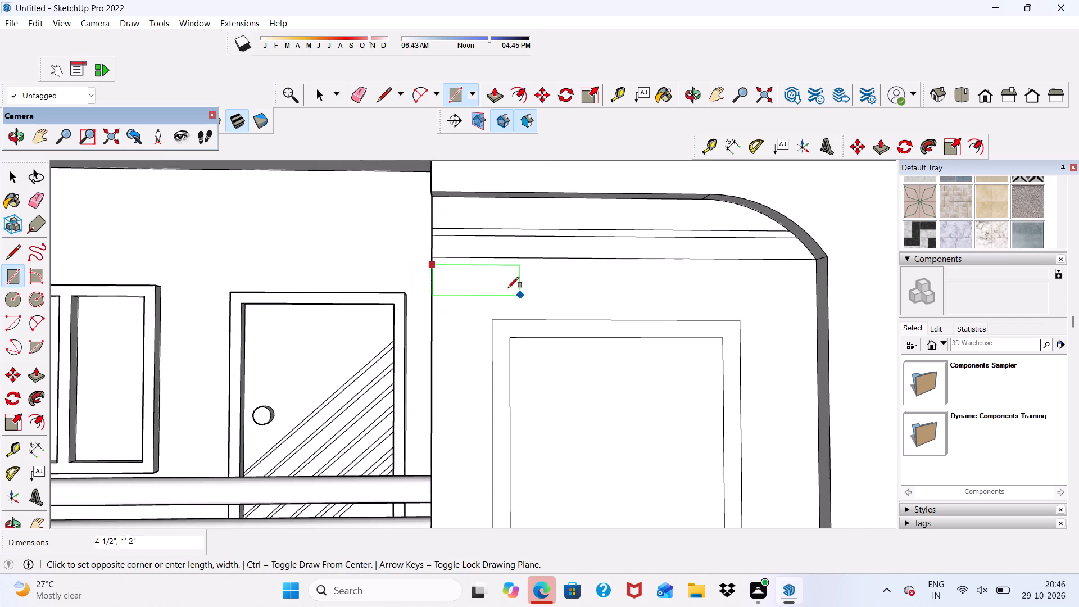
pyautogui.scroll(-4, 504, 287)
pyautogui.scroll(7, 741, 304)
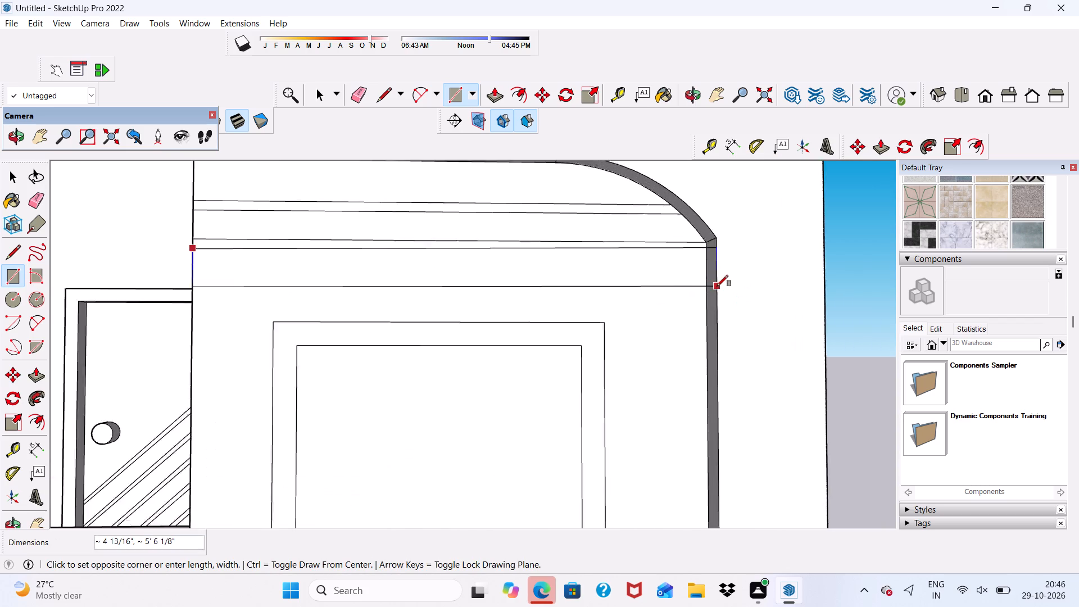
pyautogui.scroll(3, 717, 286)
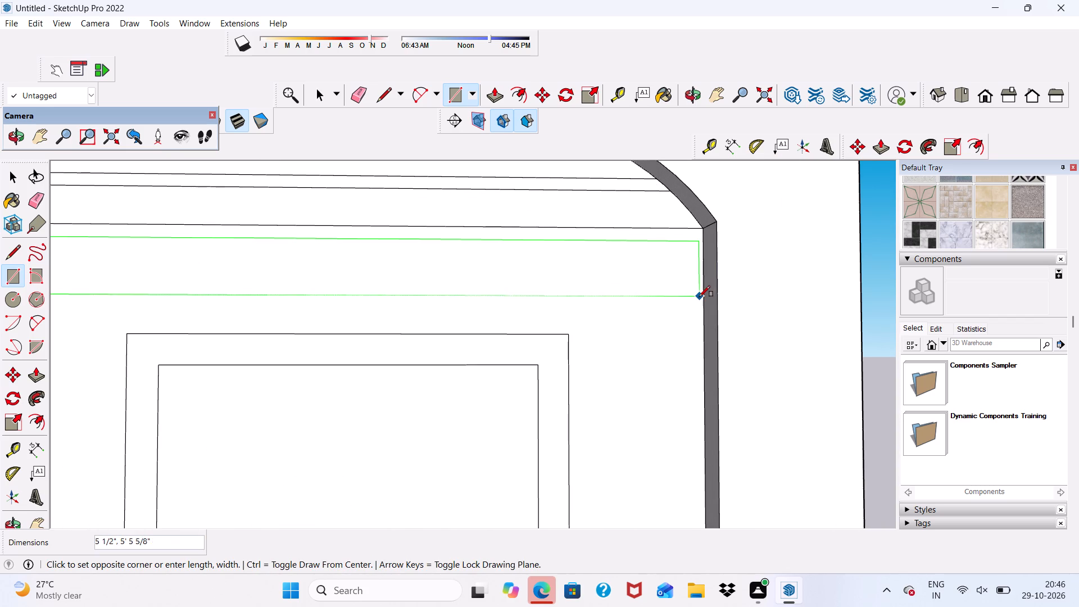
pyautogui.click(702, 287)
pyautogui.scroll(-7, 669, 240)
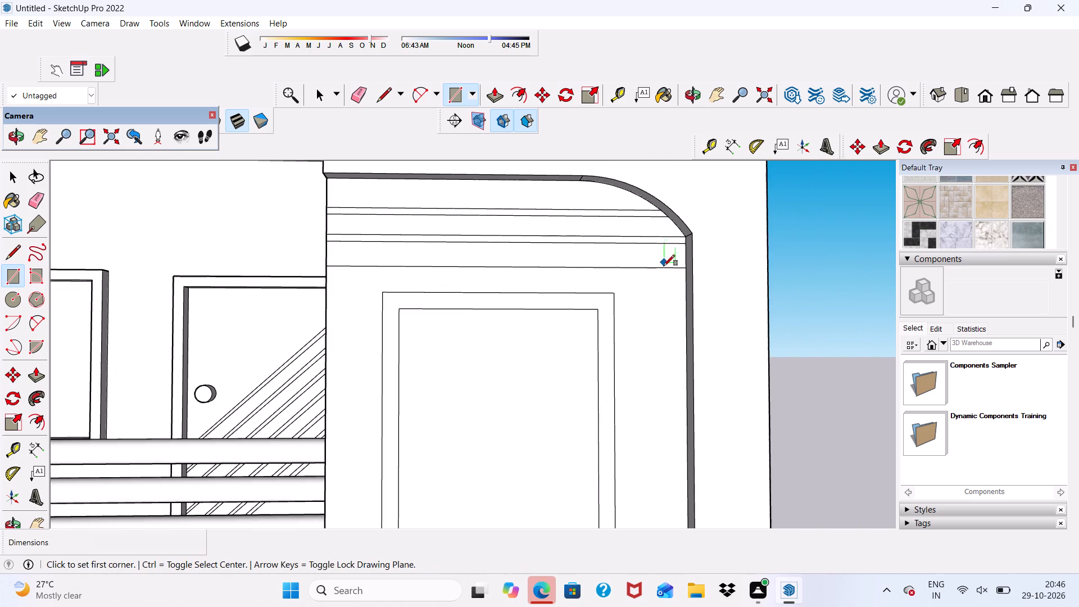
pyautogui.moveTo(533, 293); pyautogui.dragTo(541, 330, button='middle')
pyautogui.press('space')
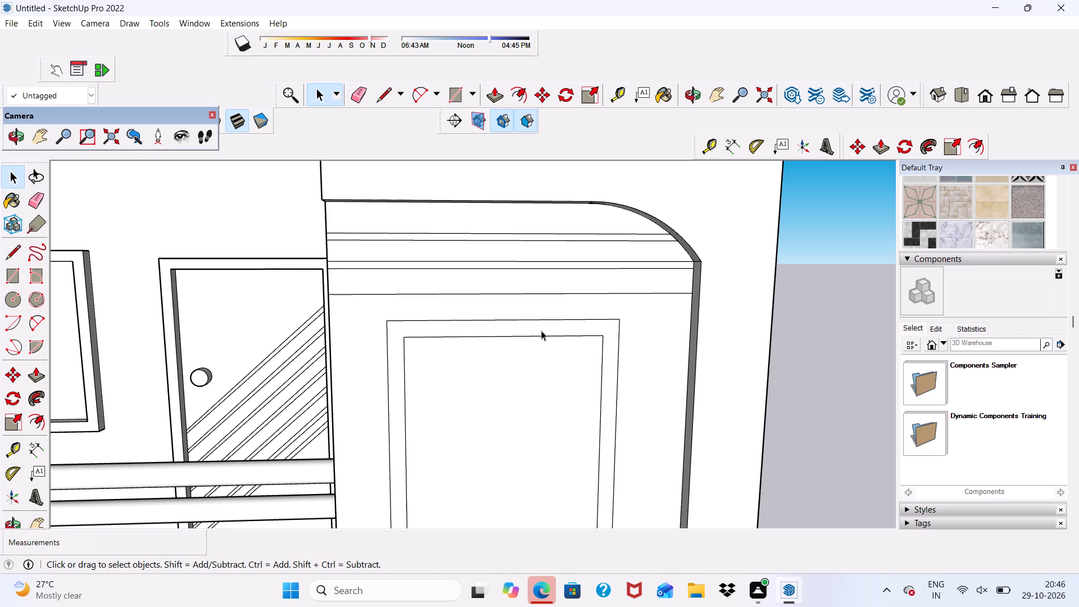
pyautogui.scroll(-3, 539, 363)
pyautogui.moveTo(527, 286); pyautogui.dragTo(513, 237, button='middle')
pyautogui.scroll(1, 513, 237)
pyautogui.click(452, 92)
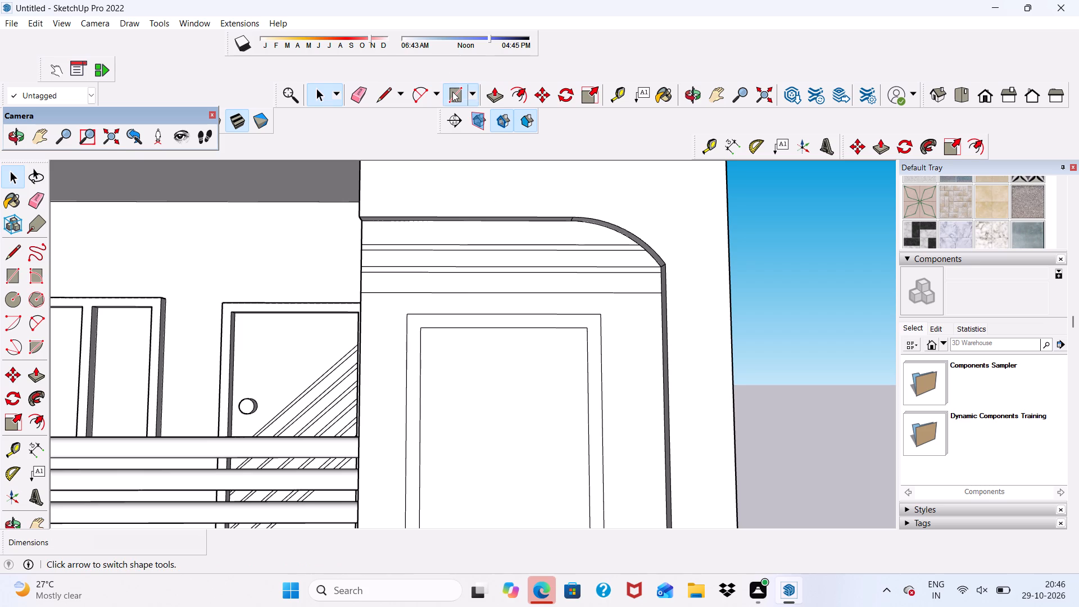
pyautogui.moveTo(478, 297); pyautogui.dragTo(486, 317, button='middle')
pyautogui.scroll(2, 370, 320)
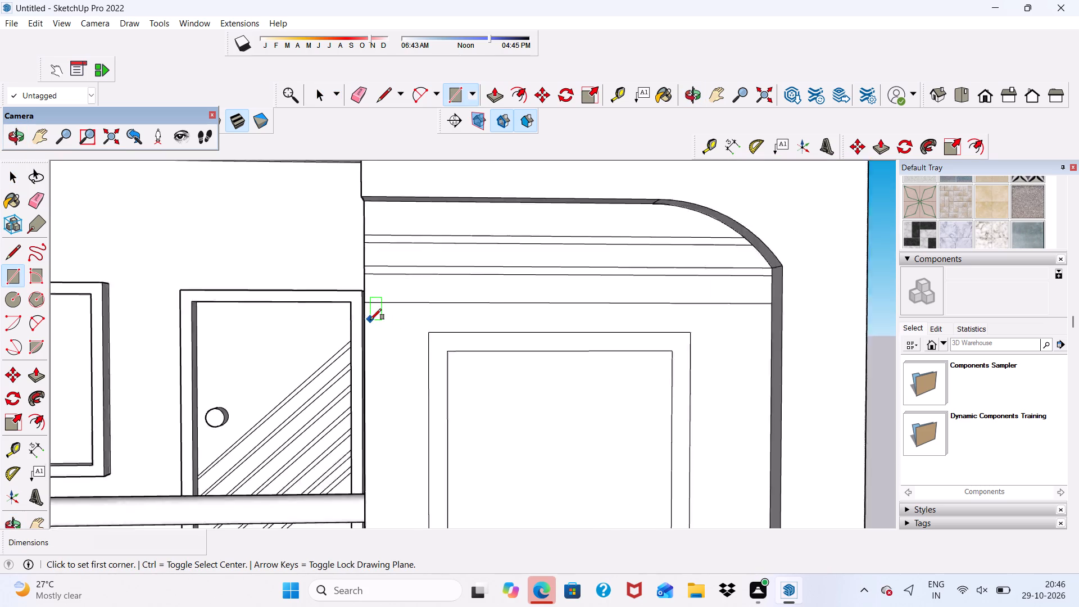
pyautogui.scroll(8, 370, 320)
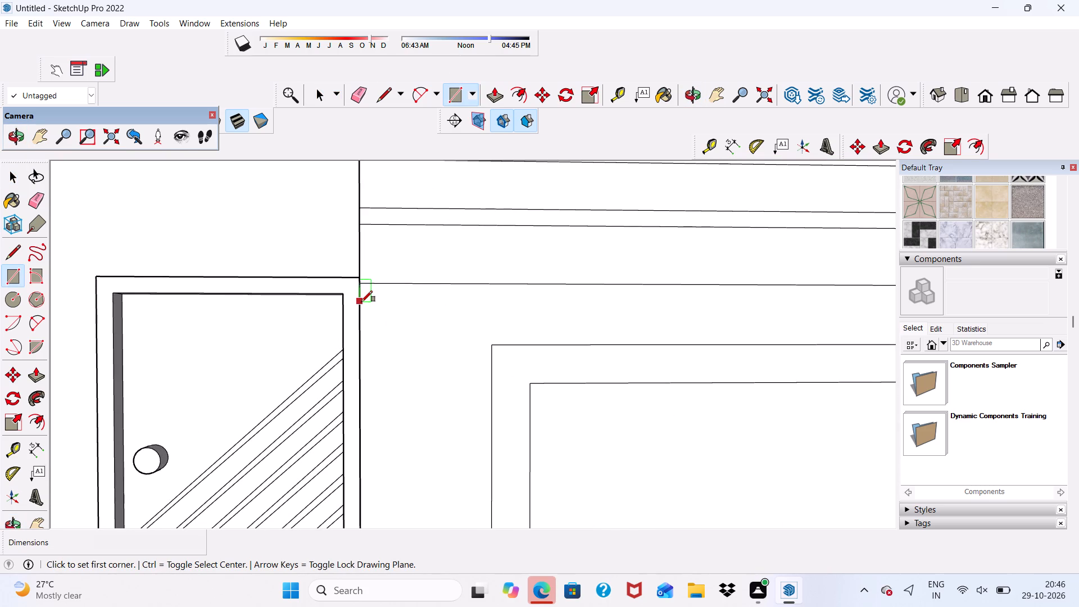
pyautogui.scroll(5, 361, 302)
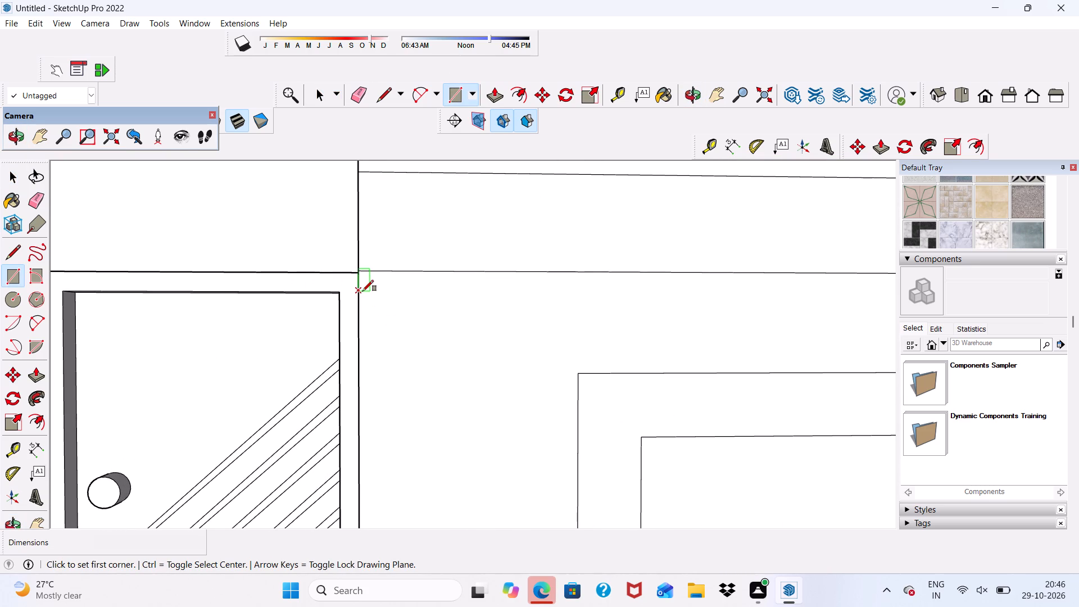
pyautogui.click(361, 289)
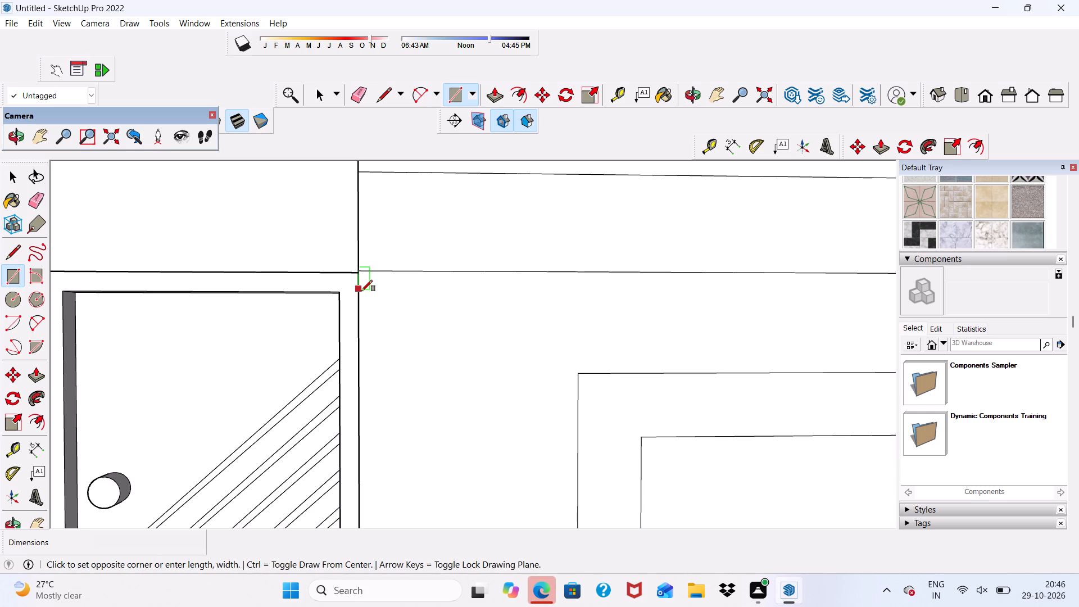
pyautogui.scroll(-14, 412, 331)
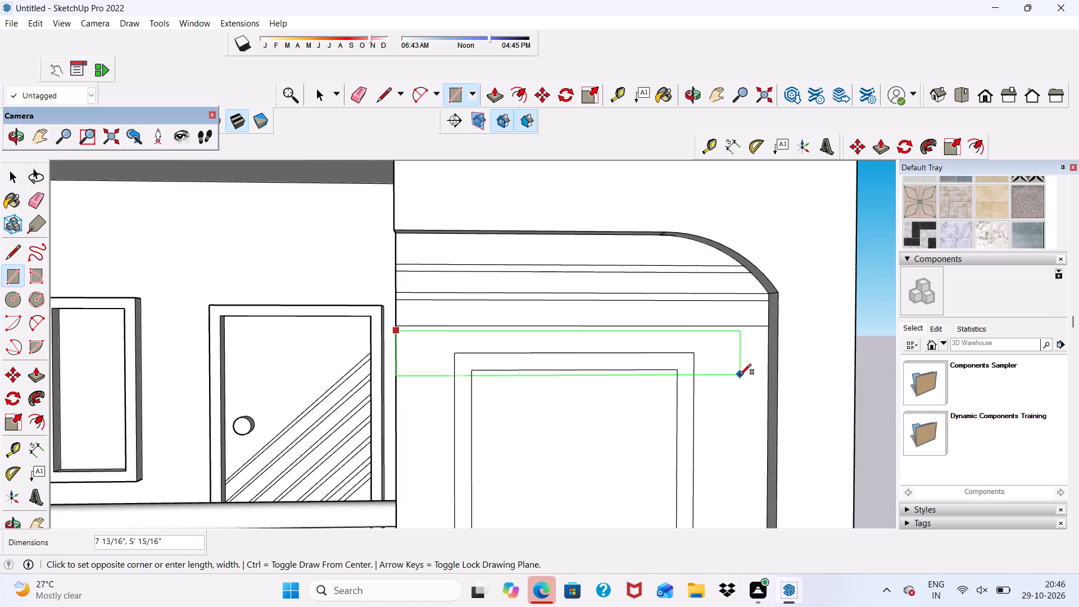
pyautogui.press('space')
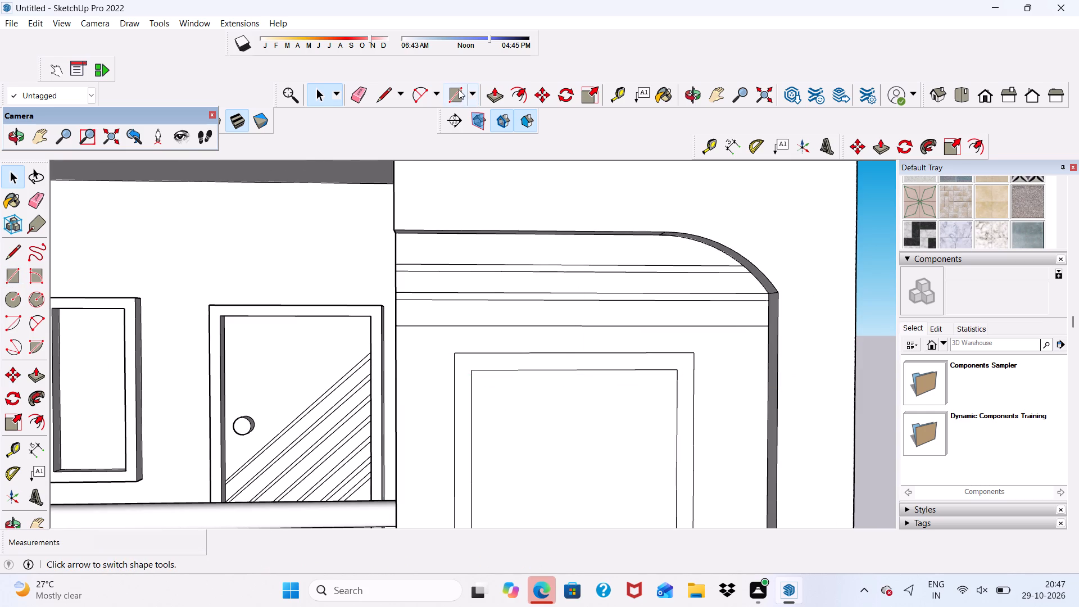
# Draw a fourth band rectangle about 5' 6" by 3 3/8", slightly below the third, down to the window outline's top edge.
pyautogui.click(459, 89)
pyautogui.scroll(-3, 495, 351)
pyautogui.moveTo(543, 522); pyautogui.dragTo(527, 457, button='middle')
pyautogui.scroll(6, 408, 321)
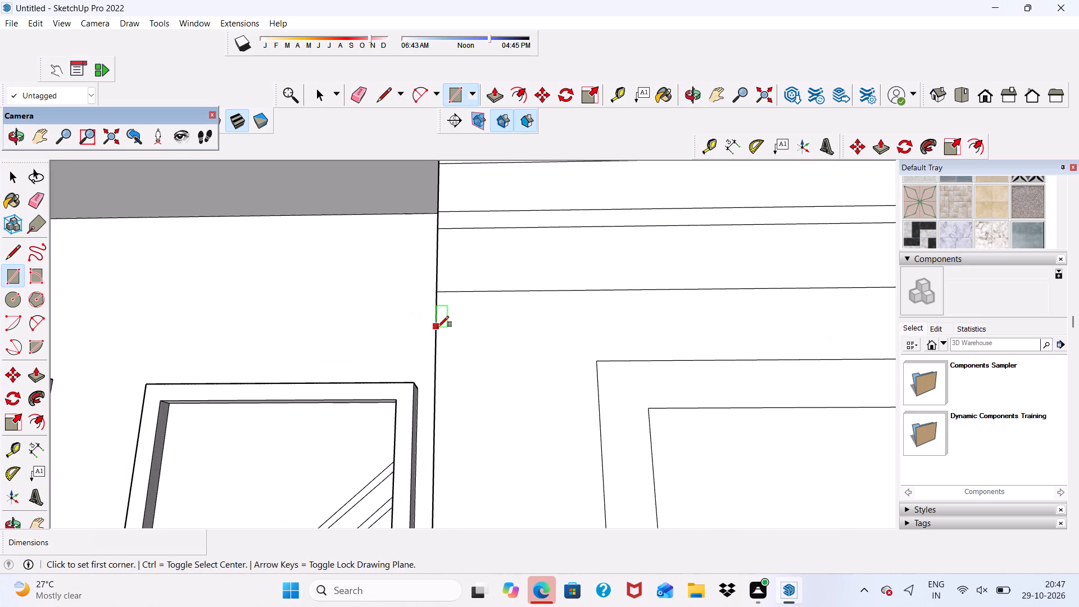
pyautogui.click(438, 312)
pyautogui.scroll(-8, 480, 387)
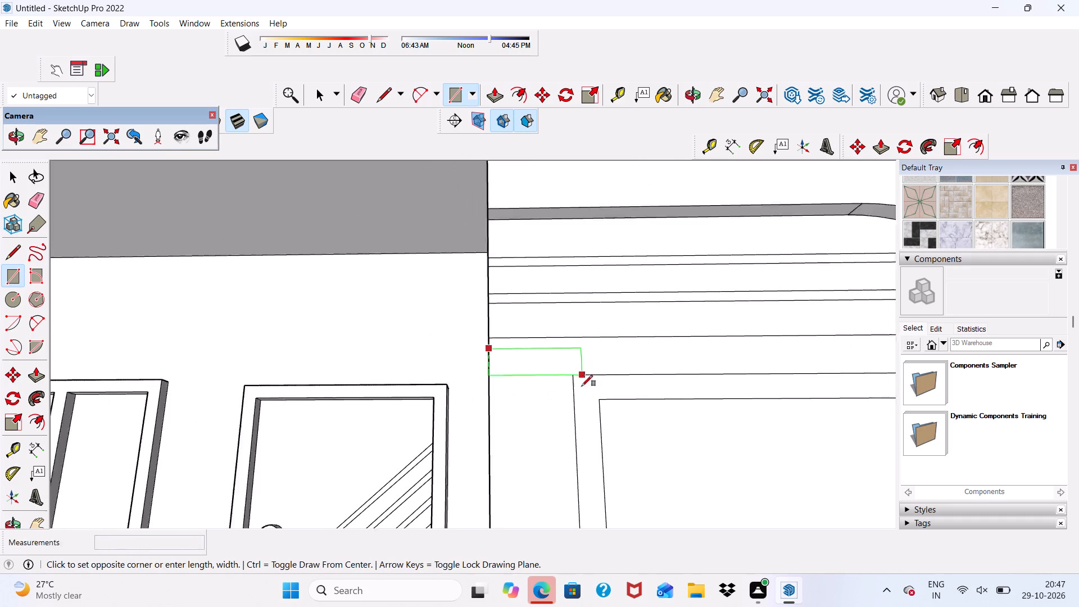
pyautogui.scroll(-12, 582, 386)
pyautogui.scroll(10, 650, 387)
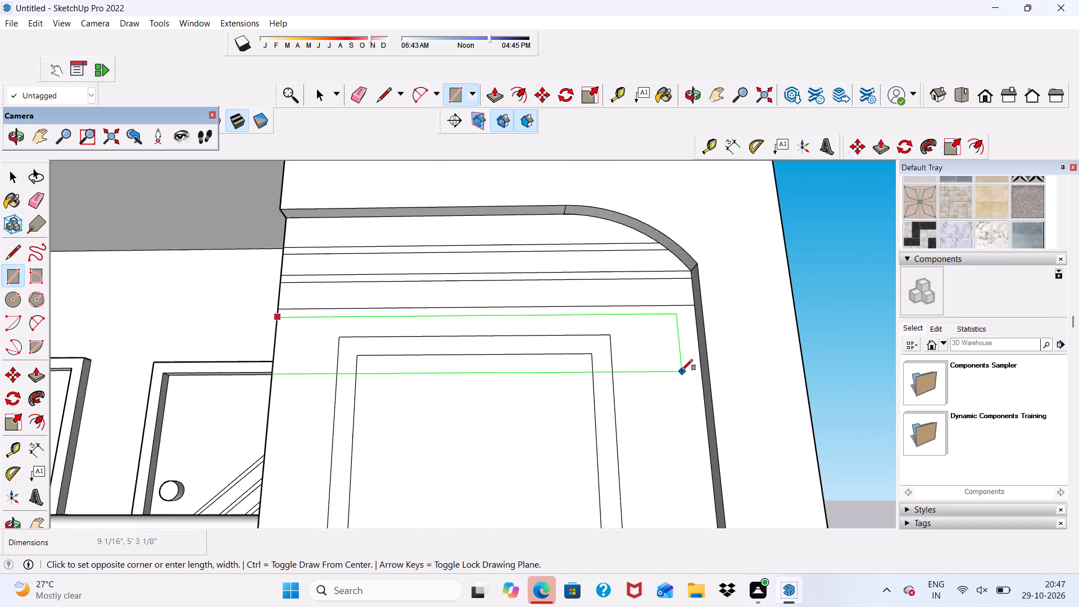
pyautogui.scroll(5, 693, 344)
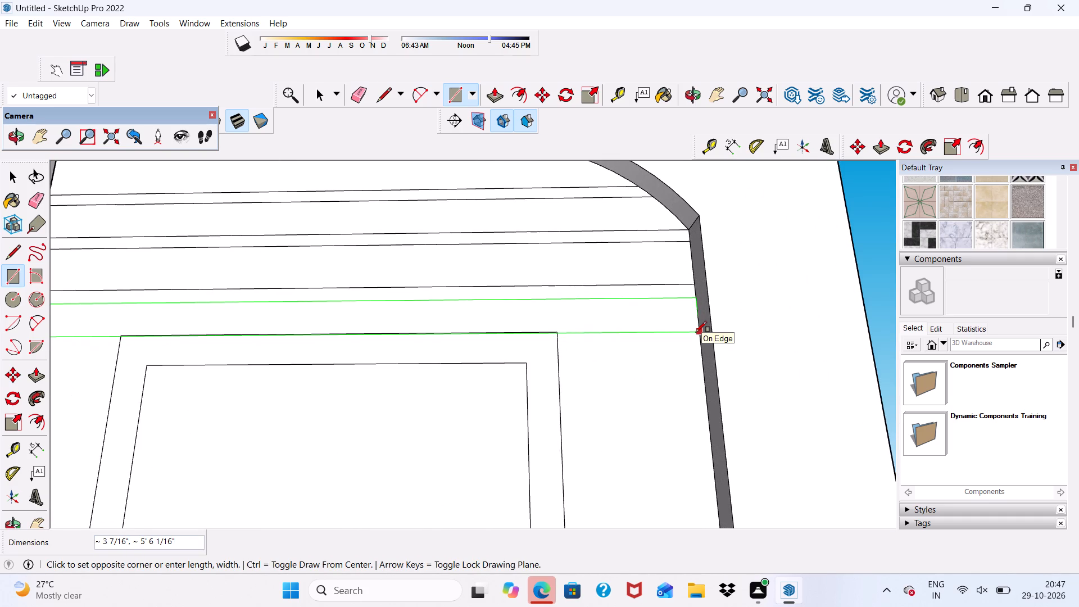
pyautogui.click(697, 332)
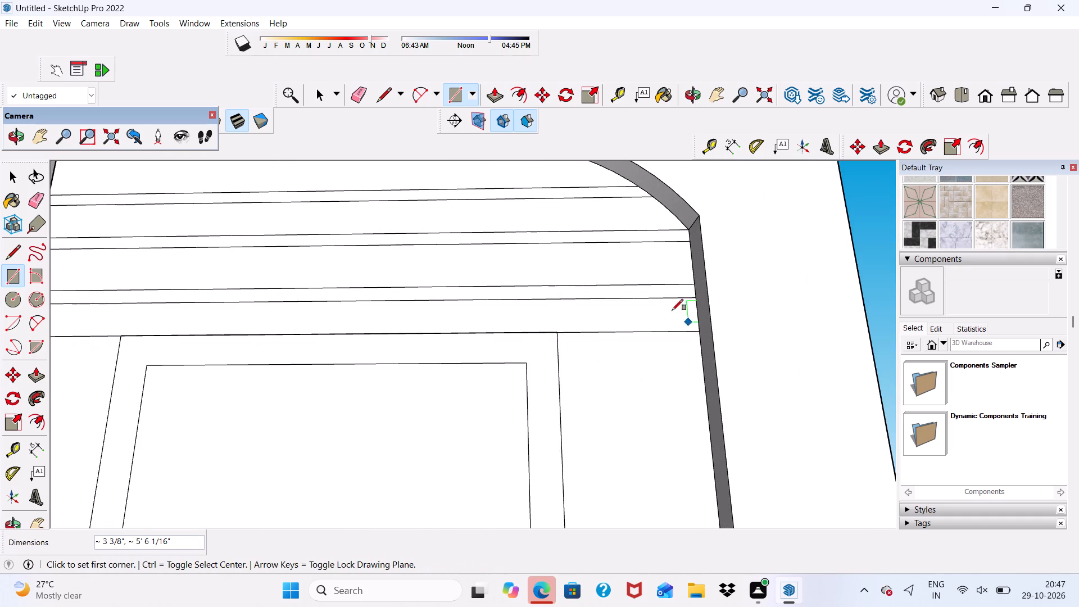
pyautogui.scroll(-5, 665, 310)
pyautogui.moveTo(658, 359); pyautogui.dragTo(669, 409, button='middle')
pyautogui.scroll(-6, 391, 287)
pyautogui.scroll(1, 424, 380)
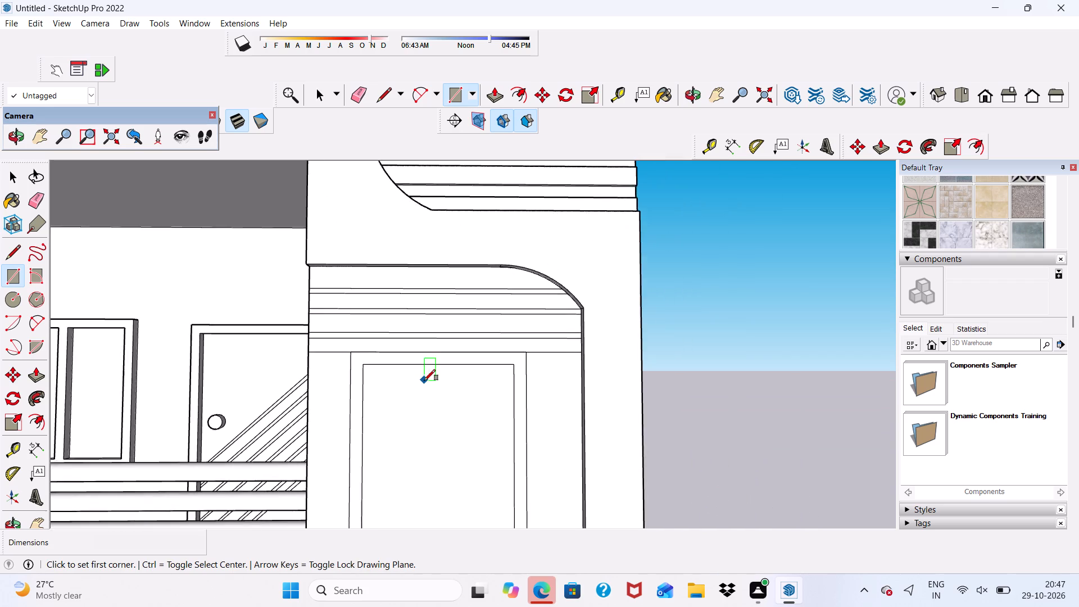
pyautogui.moveTo(424, 380); pyautogui.dragTo(427, 413, button='middle')
pyautogui.press('space')
# Copy the fourth band about 4 3/4" downward and repeat the copy 20 times down the lowest rounded panel.
pyautogui.scroll(3, 420, 385)
pyautogui.doubleClick(410, 364)
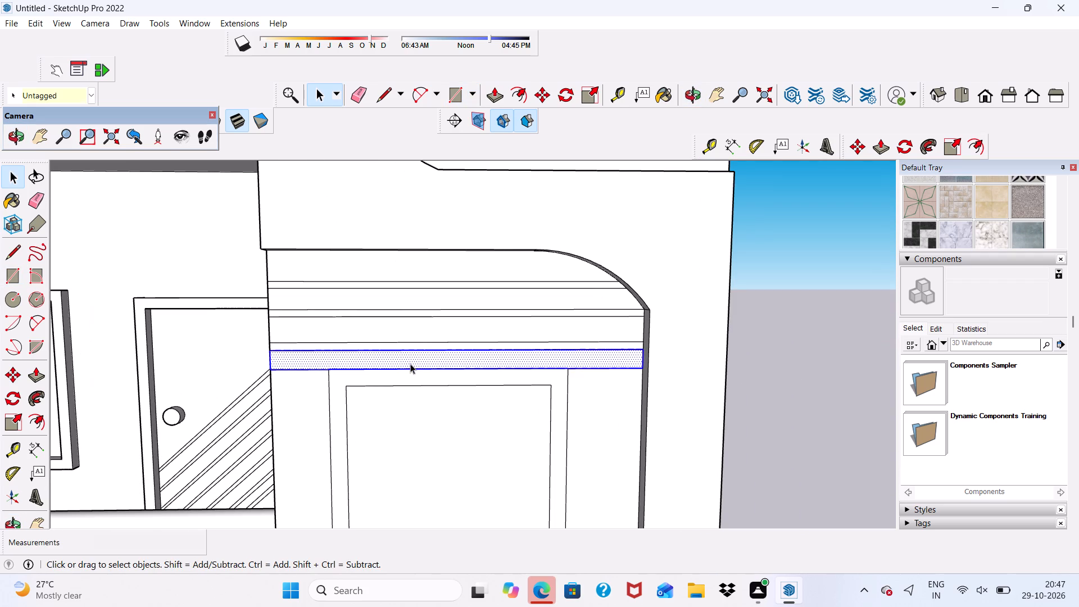
pyautogui.click(543, 93)
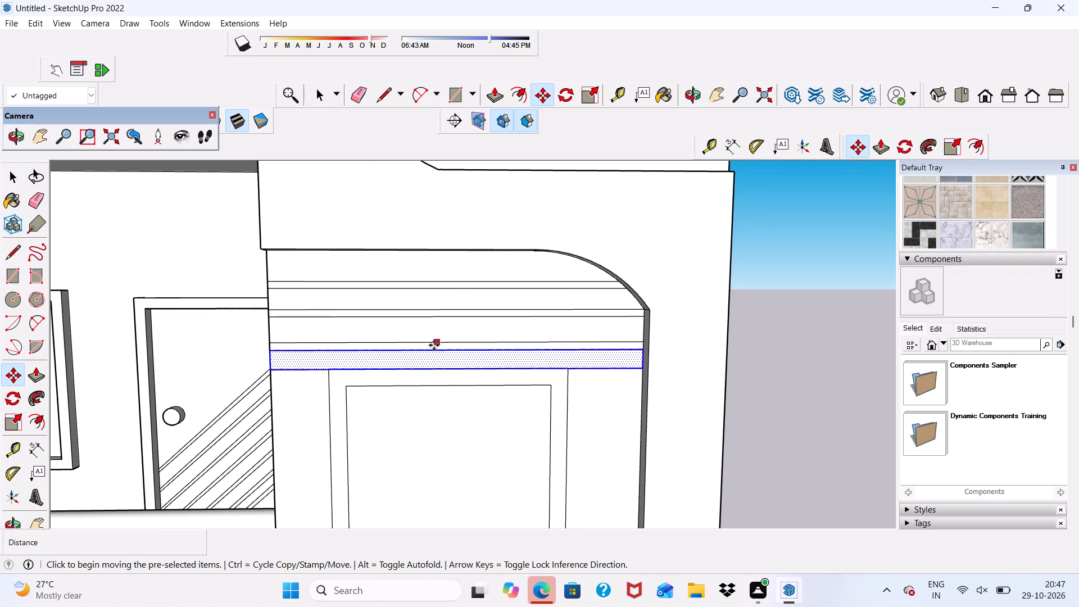
pyautogui.click(432, 359)
pyautogui.scroll(-3, 423, 363)
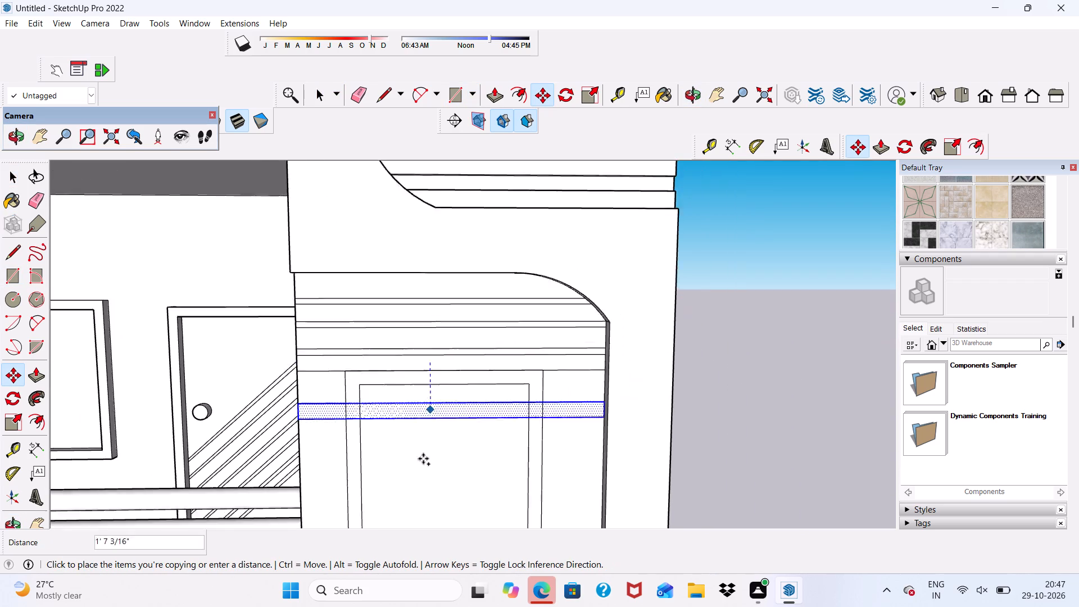
pyautogui.scroll(5, 421, 417)
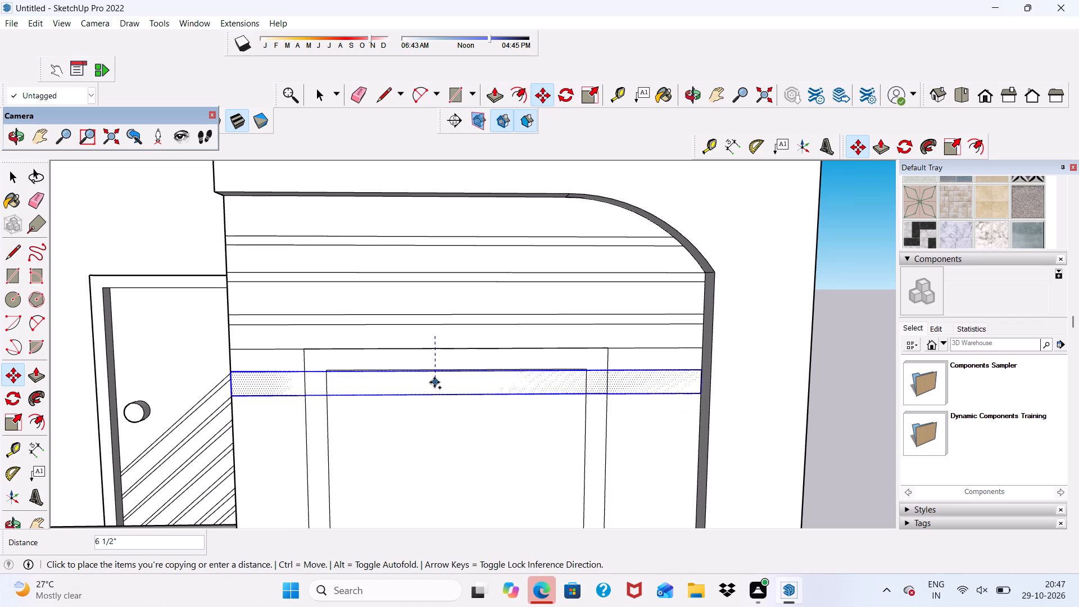
pyautogui.scroll(2, 434, 382)
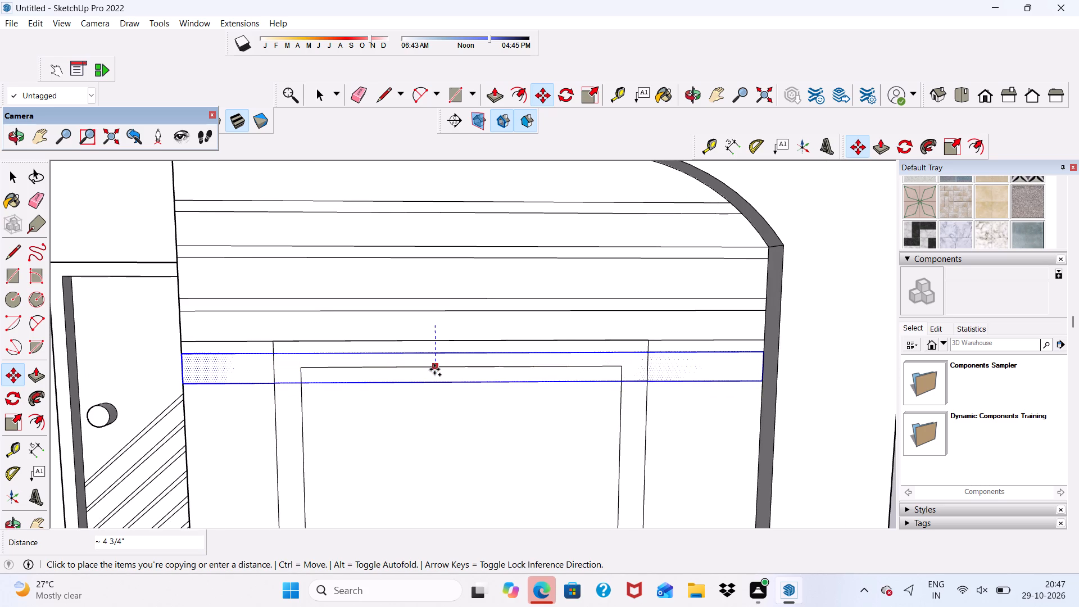
pyautogui.click(434, 369)
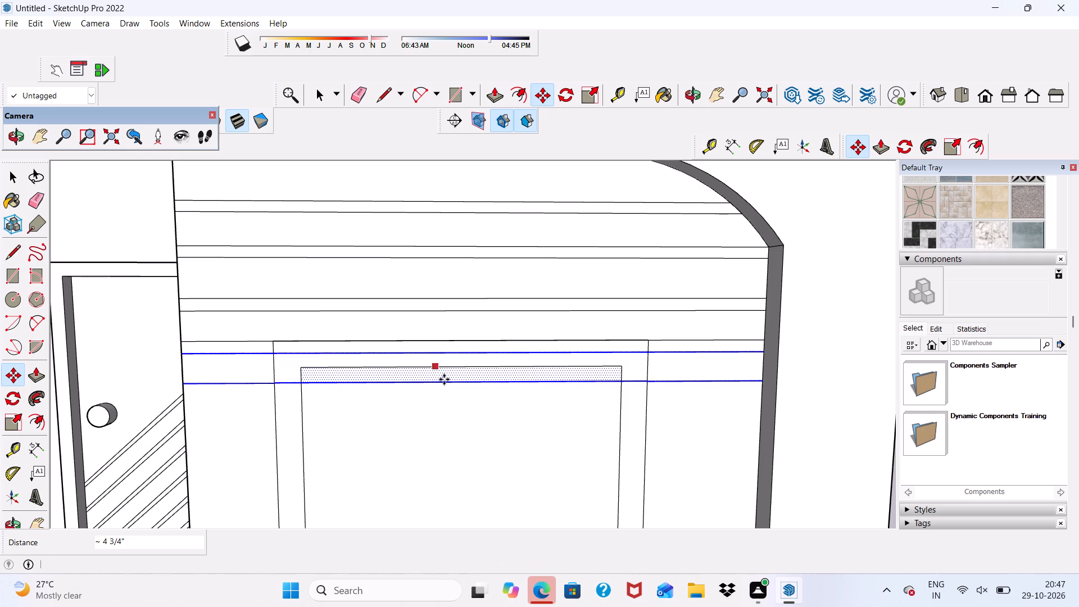
pyautogui.hotkey('shift', '*')
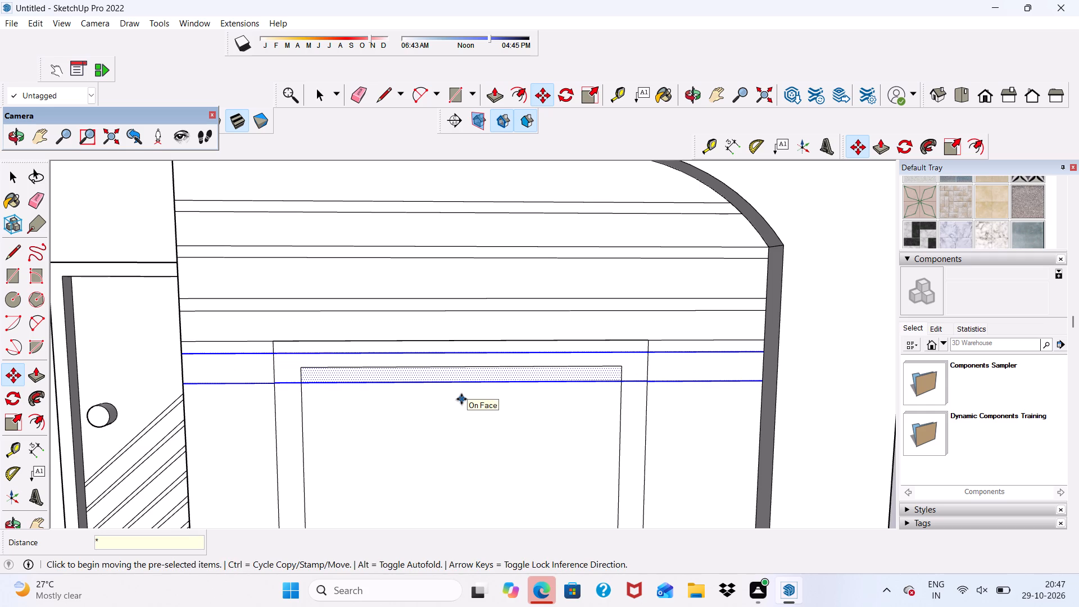
pyautogui.write('20')
pyautogui.press('Return')
pyautogui.scroll(-7, 452, 377)
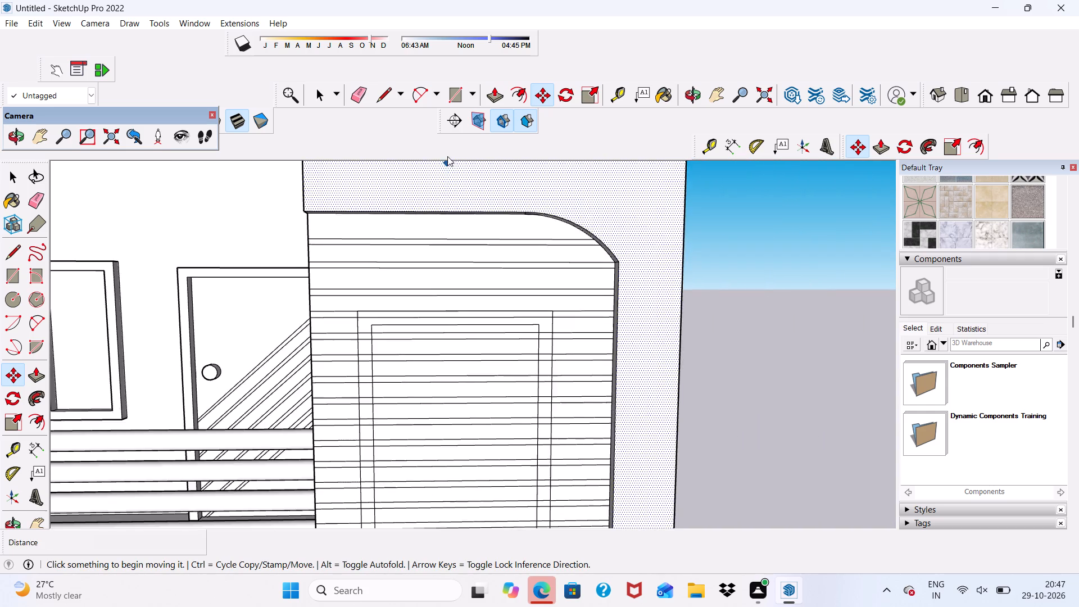
pyautogui.scroll(-7, 447, 156)
pyautogui.scroll(-4, 443, 263)
pyautogui.scroll(5, 463, 395)
pyautogui.moveTo(463, 465); pyautogui.dragTo(450, 110, button='middle')
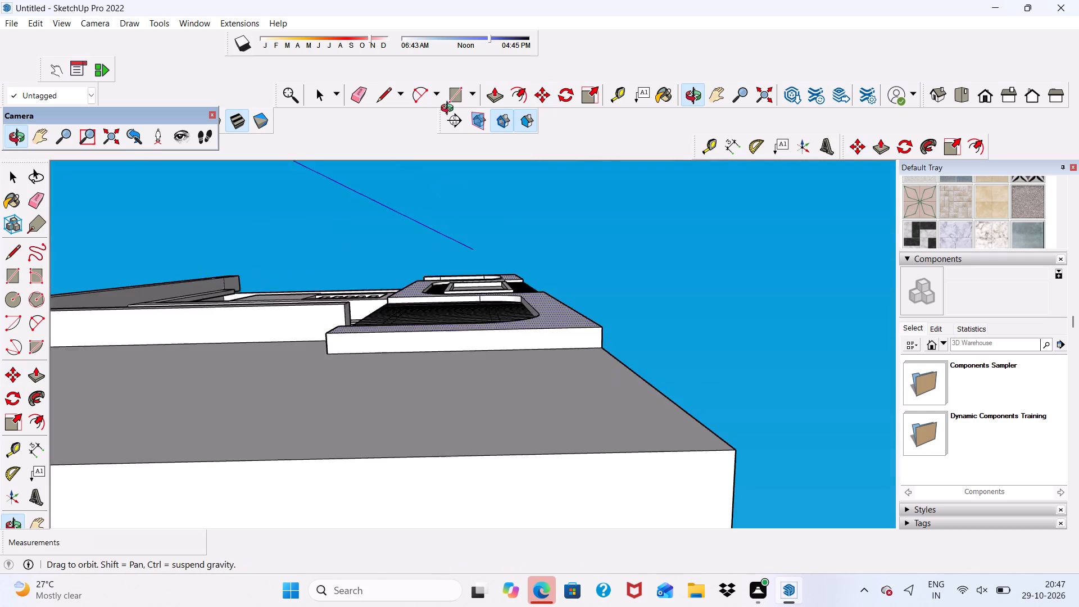
pyautogui.moveTo(450, 110); pyautogui.dragTo(460, 470, button='middle')
pyautogui.press('space')
# Erase the band lines crossing the top frame strip and upper half of the lowest tower window's inner rectangle.
pyautogui.scroll(1, 354, 155)
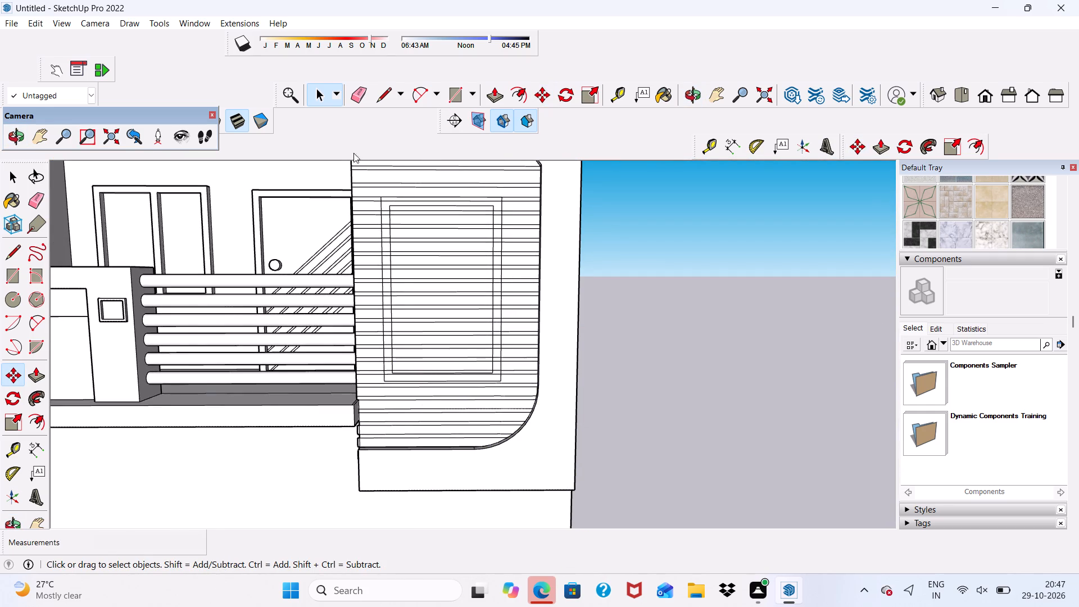
pyautogui.click(357, 87)
pyautogui.scroll(12, 406, 209)
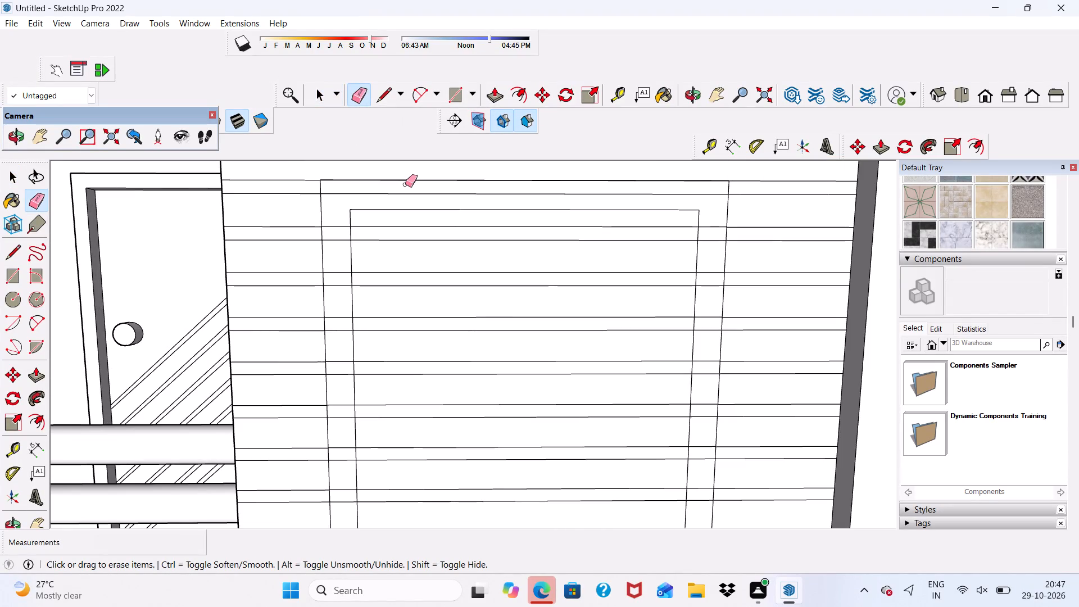
pyautogui.moveTo(405, 188); pyautogui.dragTo(405, 194)
pyautogui.moveTo(401, 226); pyautogui.dragTo(418, 279)
pyautogui.scroll(-2, 412, 273)
pyautogui.moveTo(411, 266); pyautogui.dragTo(438, 359)
pyautogui.scroll(1, 413, 280)
pyautogui.moveTo(413, 278); pyautogui.dragTo(460, 447)
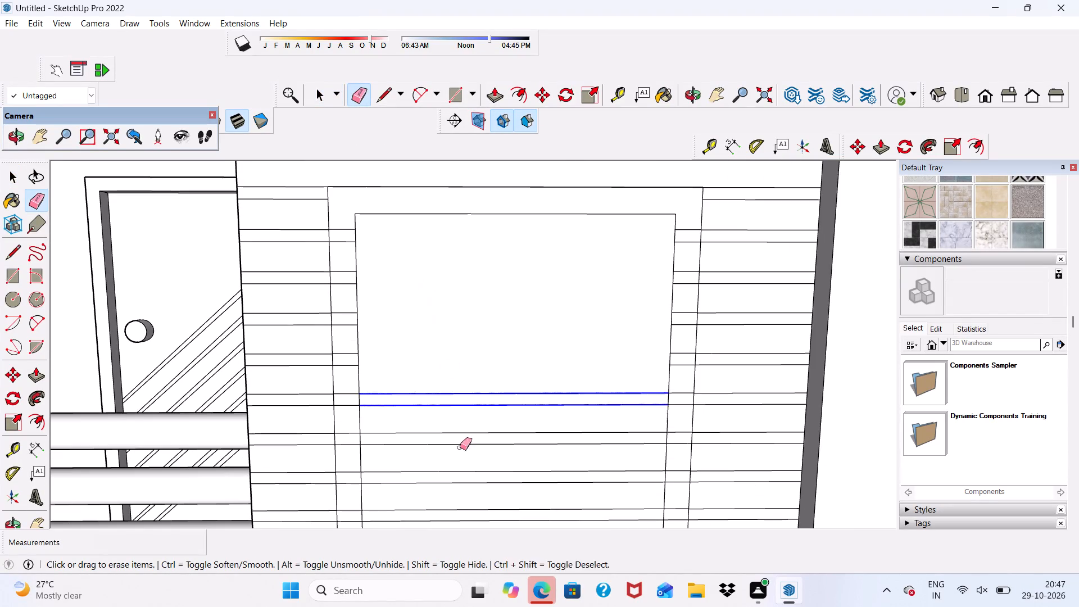
pyautogui.moveTo(460, 447); pyautogui.dragTo(462, 463)
pyautogui.scroll(-7, 402, 221)
pyautogui.moveTo(427, 316); pyautogui.dragTo(457, 431)
pyautogui.scroll(-5, 393, 261)
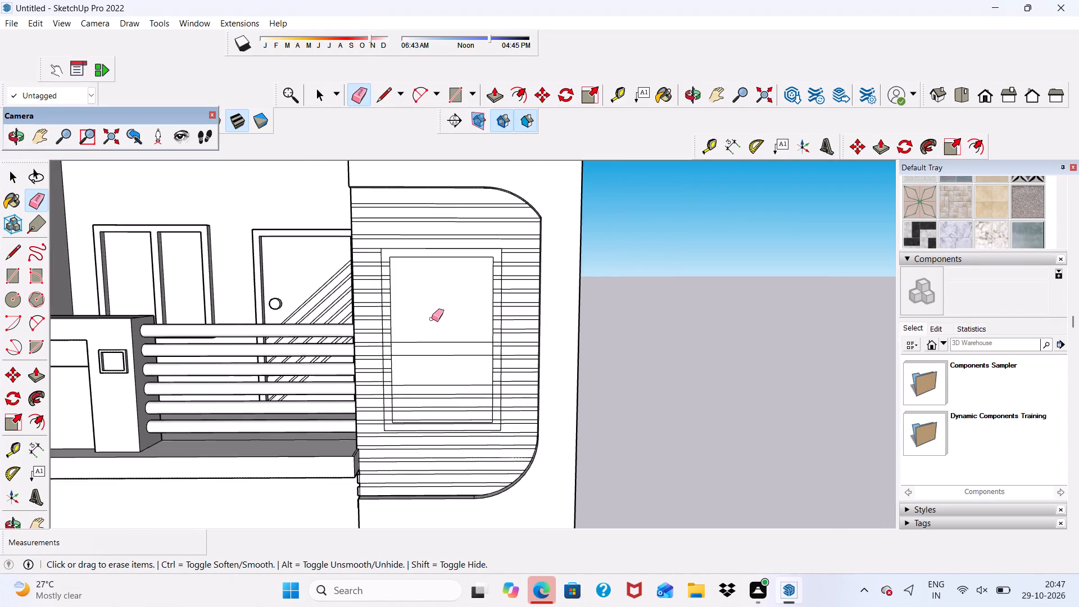
# Erase the remaining band lines crossing the lower half of the window's inner rectangle, down to its bottom edge.
pyautogui.scroll(4, 433, 320)
pyautogui.moveTo(432, 318); pyautogui.dragTo(439, 378)
pyautogui.moveTo(423, 332); pyautogui.dragTo(428, 361)
pyautogui.scroll(5, 434, 479)
pyautogui.scroll(1, 411, 346)
pyautogui.moveTo(411, 346); pyautogui.dragTo(424, 417)
pyautogui.moveTo(404, 369); pyautogui.dragTo(410, 401)
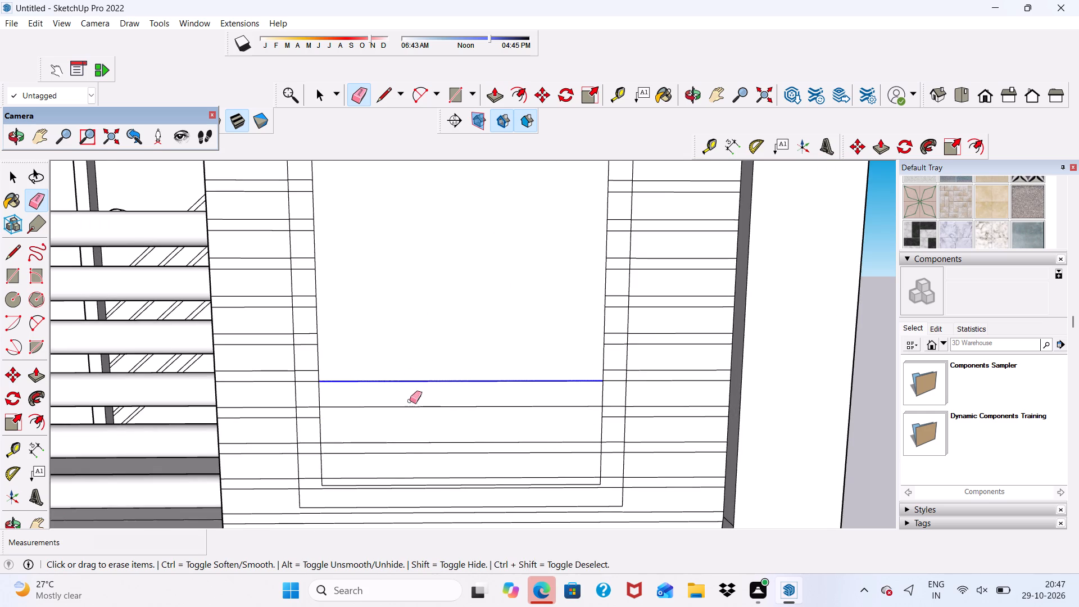
pyautogui.moveTo(410, 401); pyautogui.dragTo(410, 411)
pyautogui.scroll(-7, 373, 324)
pyautogui.scroll(6, 388, 375)
pyautogui.moveTo(391, 384); pyautogui.dragTo(399, 427)
pyautogui.click(399, 427)
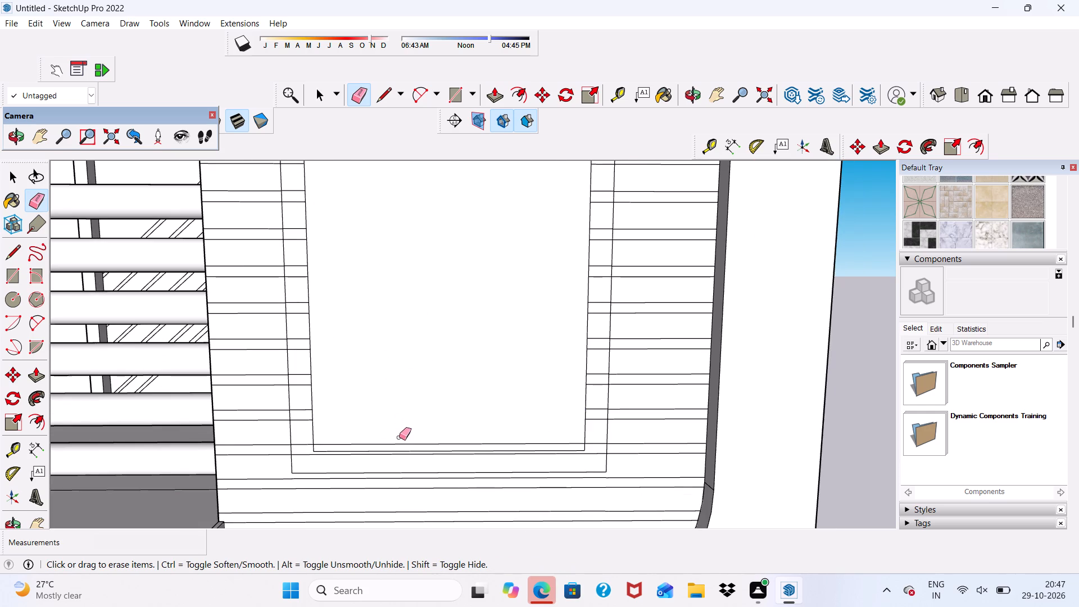
pyautogui.click(398, 445)
# Erase the band line running through the window's bottom frame strip, just below the inner rectangle.
pyautogui.scroll(11, 362, 469)
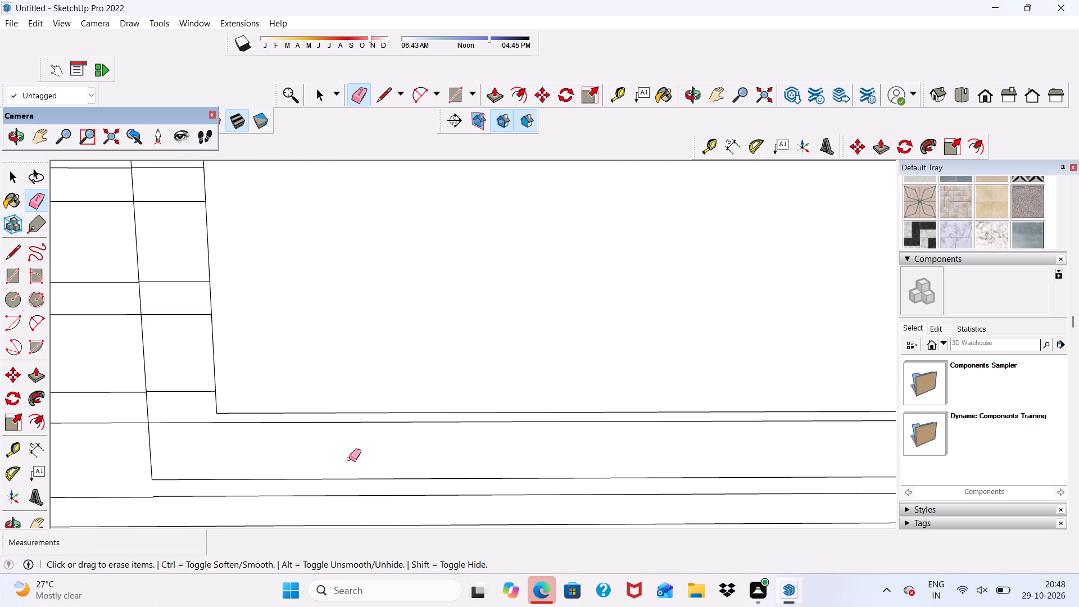
pyautogui.moveTo(339, 419); pyautogui.dragTo(344, 432)
pyautogui.scroll(-6, 344, 435)
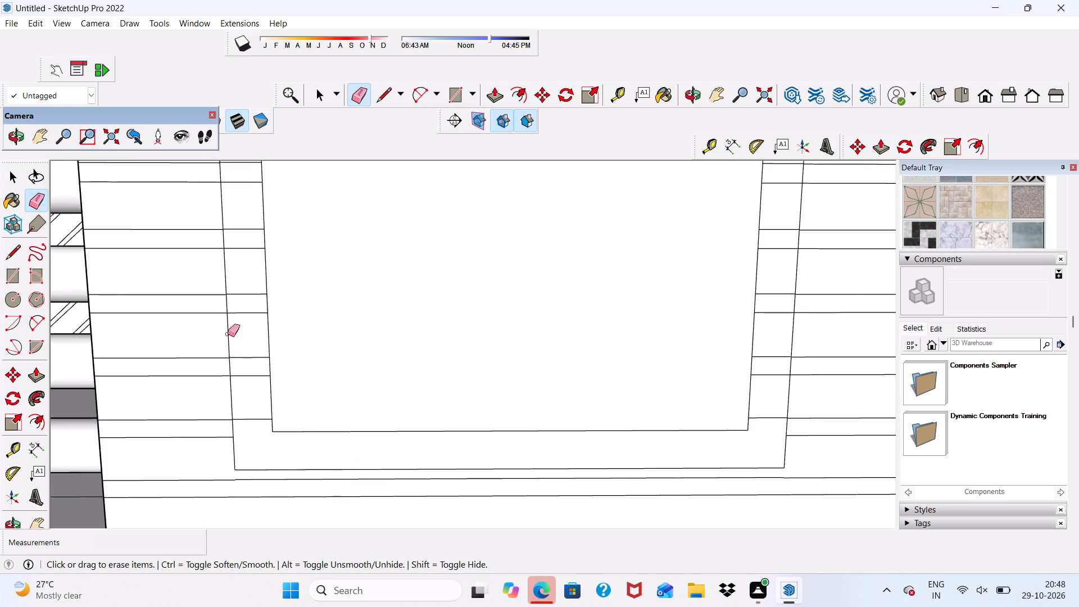
# Erase the band line segments crossing the lower end of the window's left frame strip, beside the balcony railing.
pyautogui.scroll(5, 217, 314)
pyautogui.moveTo(241, 277); pyautogui.dragTo(262, 440)
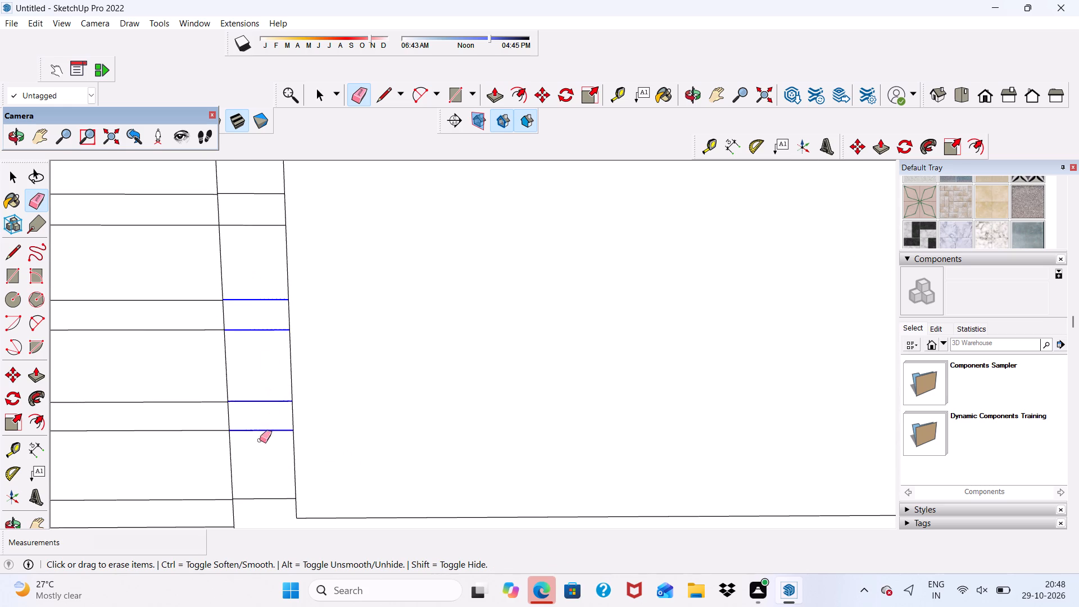
pyautogui.scroll(-9, 247, 392)
pyautogui.click(256, 471)
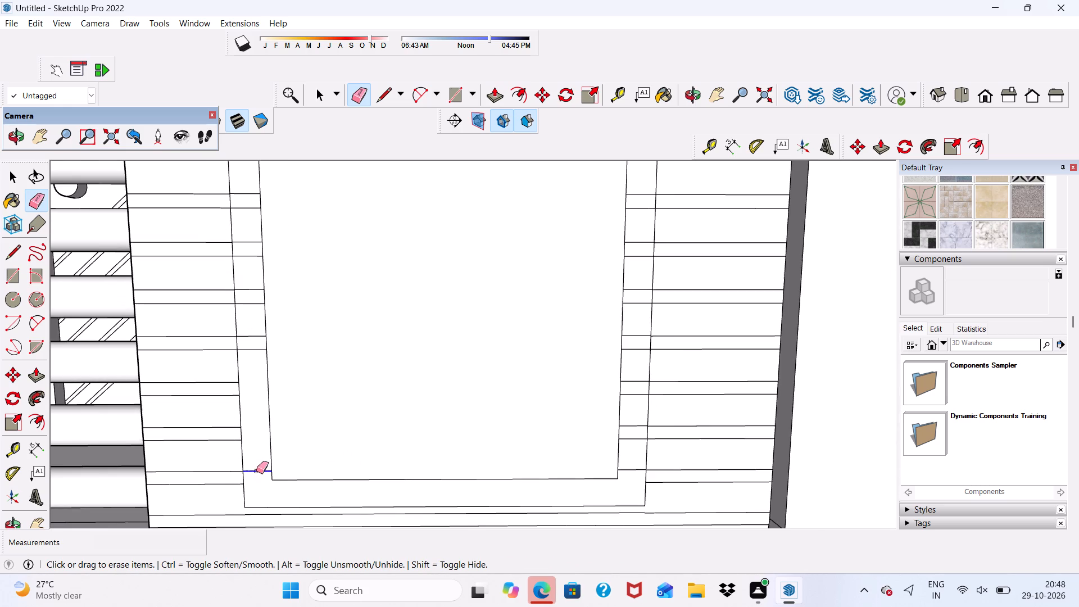
# Erase the band line segments crossing the middle stretch of the window's left frame strip.
pyautogui.scroll(-6, 249, 488)
pyautogui.scroll(7, 239, 237)
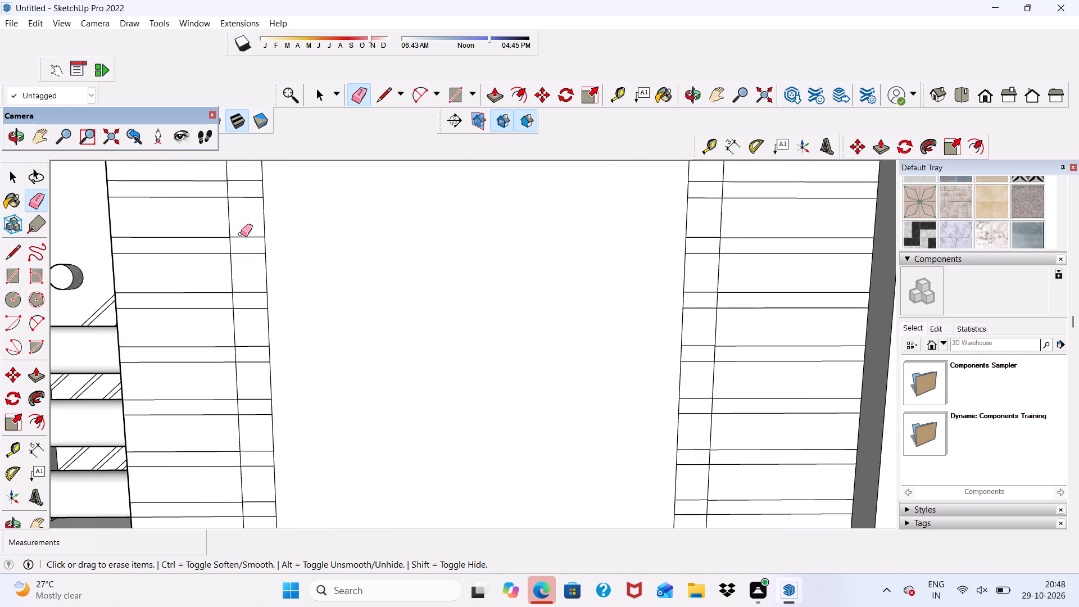
pyautogui.moveTo(241, 233); pyautogui.dragTo(250, 332)
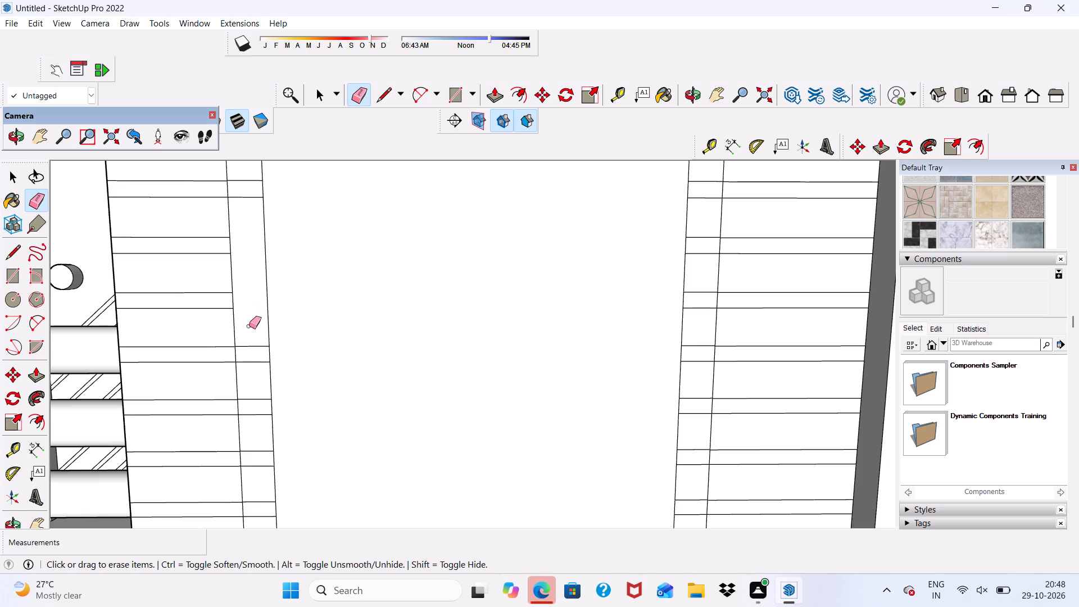
pyautogui.scroll(2, 234, 351)
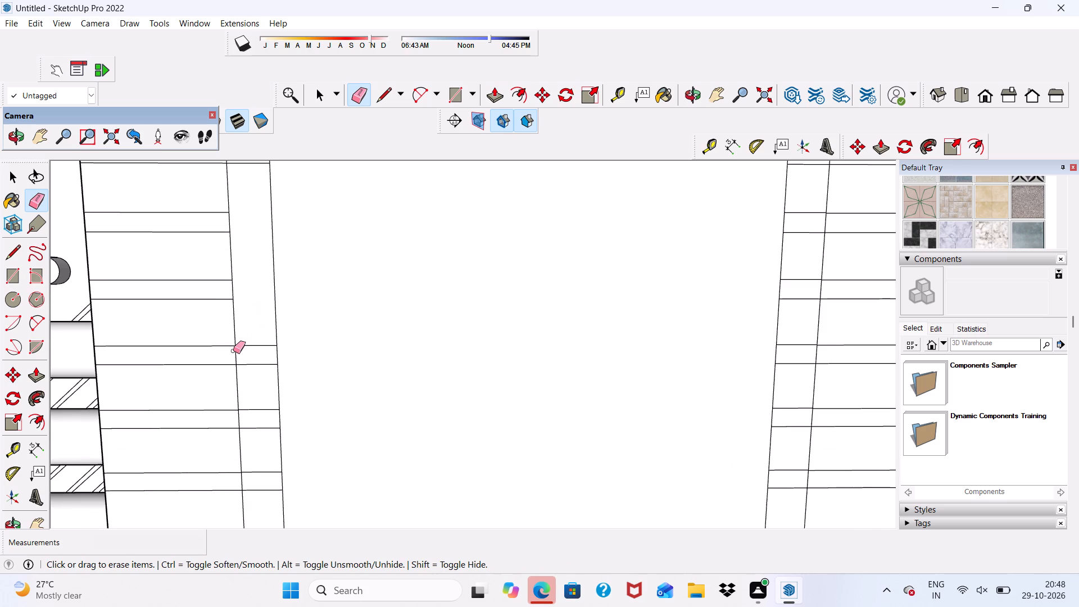
pyautogui.scroll(-4, 226, 301)
pyautogui.scroll(4, 230, 360)
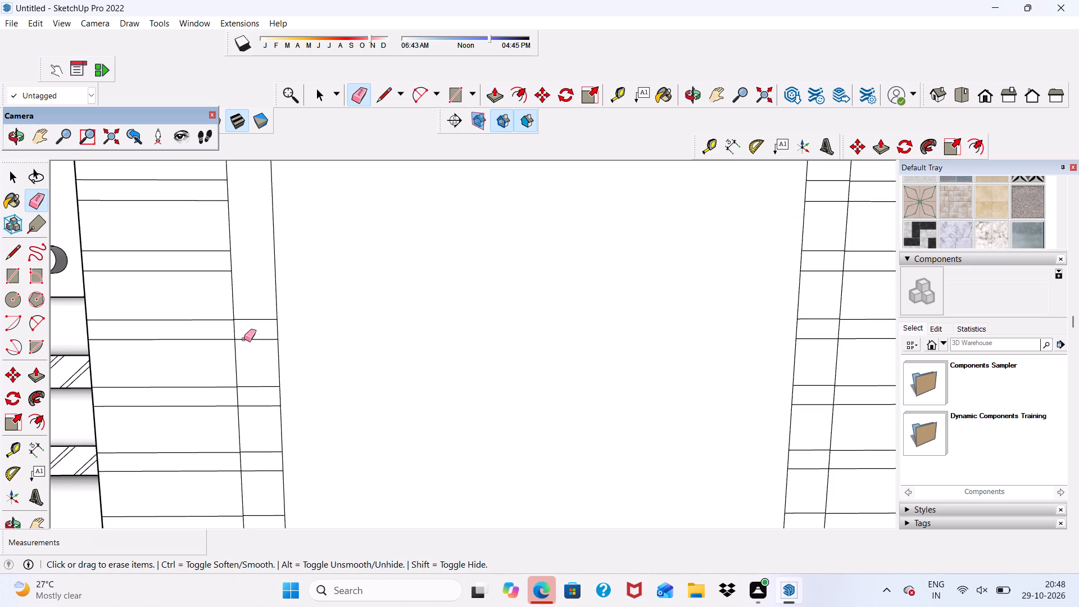
pyautogui.scroll(1, 248, 343)
pyautogui.moveTo(249, 312); pyautogui.dragTo(264, 374)
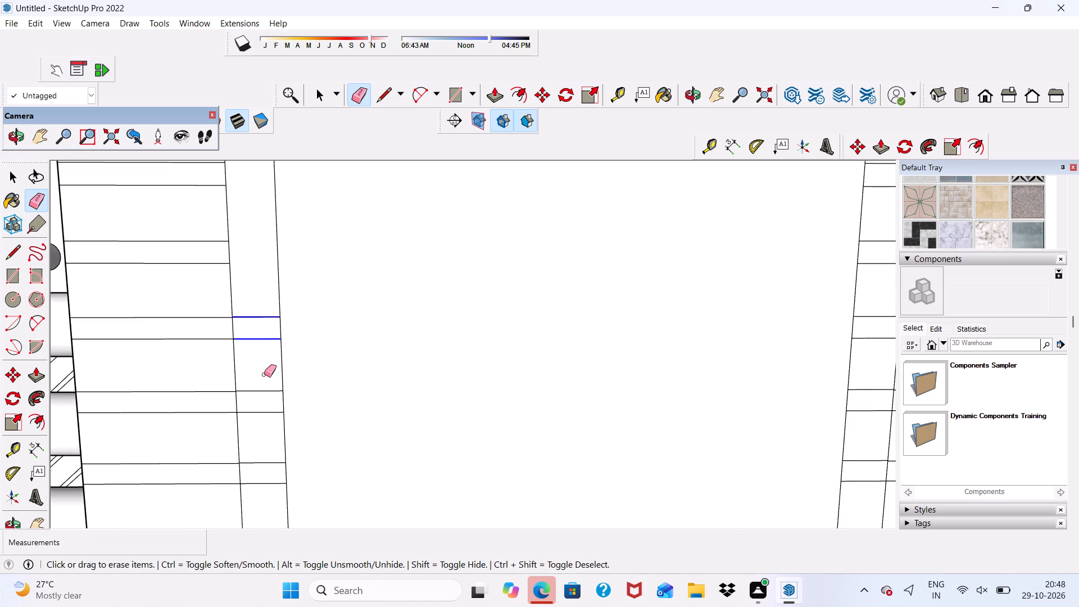
pyautogui.moveTo(264, 374); pyautogui.dragTo(259, 431)
# Erase the band line segments left between the middle and lower end of the window's left frame strip.
pyautogui.scroll(-6, 248, 291)
pyautogui.scroll(1, 256, 404)
pyautogui.moveTo(256, 404); pyautogui.dragTo(262, 464)
pyautogui.scroll(-7, 250, 310)
pyautogui.scroll(2, 265, 396)
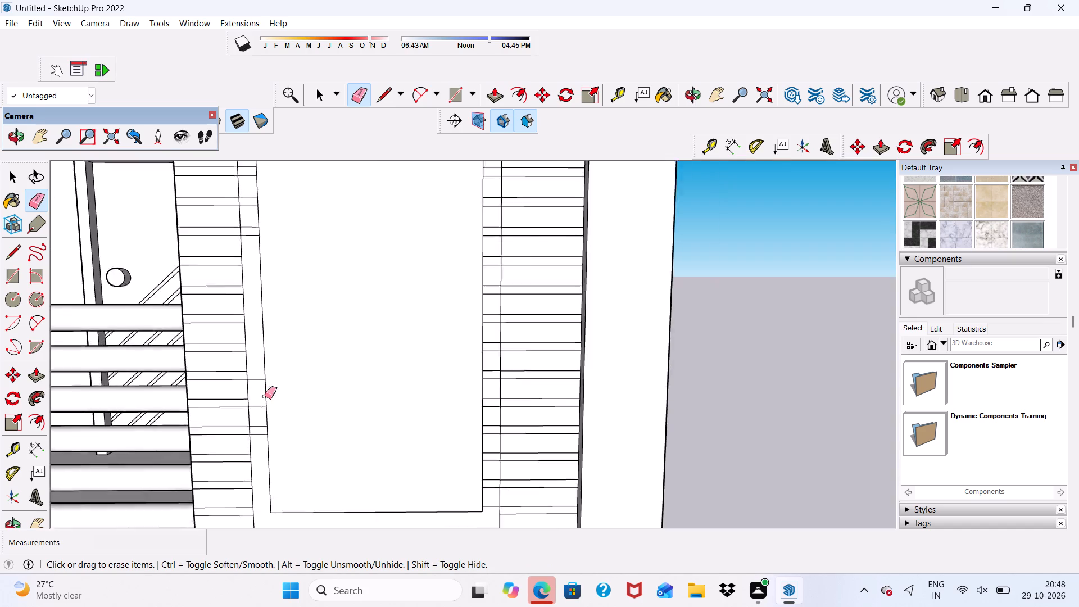
pyautogui.scroll(4, 265, 396)
pyautogui.moveTo(247, 351); pyautogui.dragTo(250, 469)
pyautogui.scroll(-2, 259, 369)
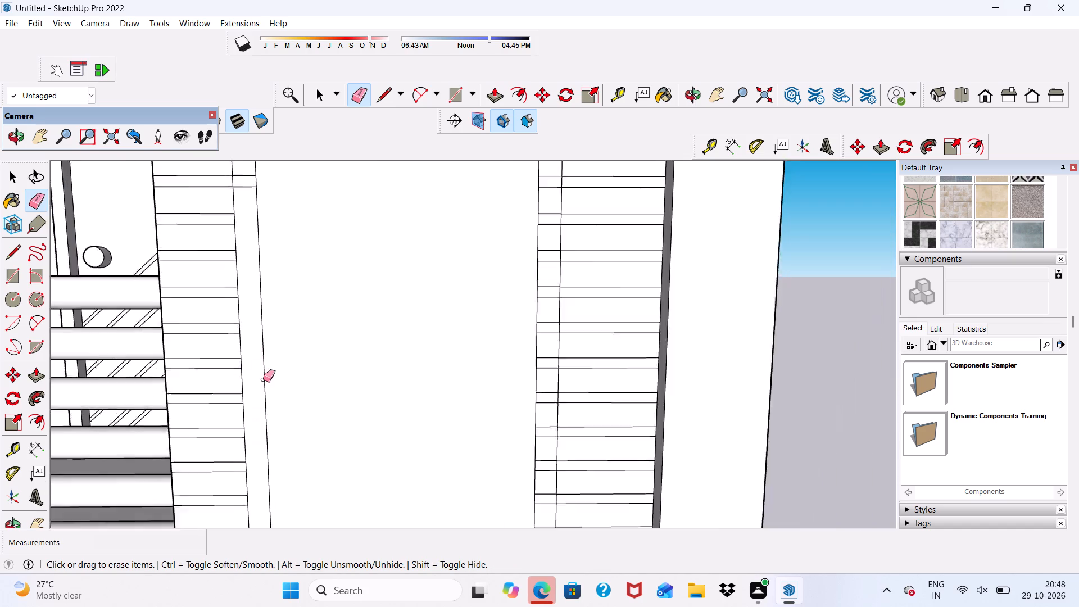
# Erase the last band line segments crossing the upper end of the window's left frame strip.
pyautogui.scroll(-16, 263, 379)
pyautogui.scroll(6, 246, 214)
pyautogui.scroll(11, 285, 395)
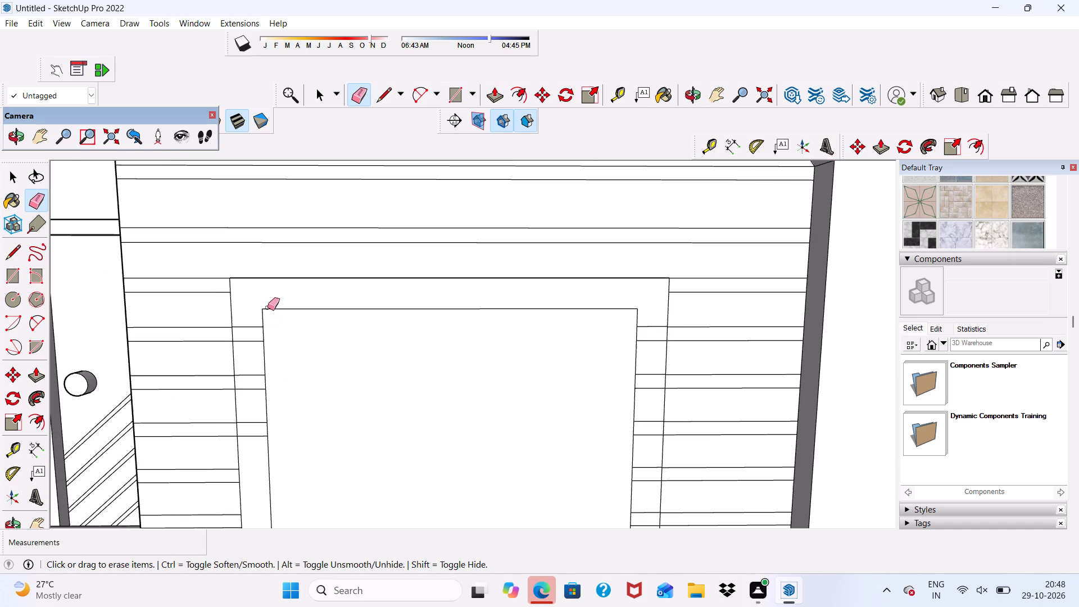
pyautogui.moveTo(250, 327); pyautogui.dragTo(252, 406)
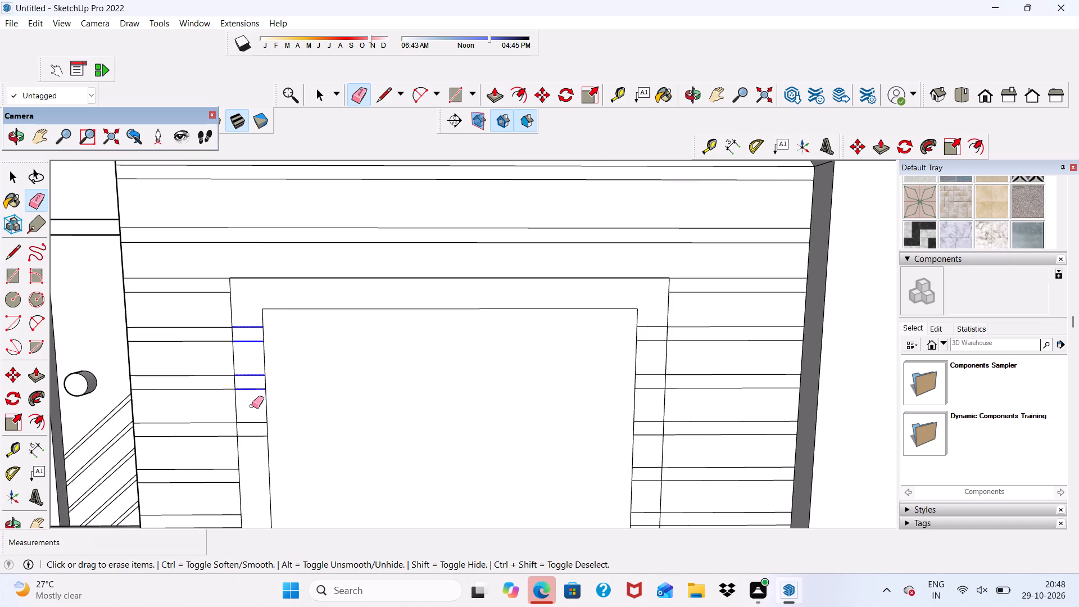
pyautogui.moveTo(252, 406); pyautogui.dragTo(250, 445)
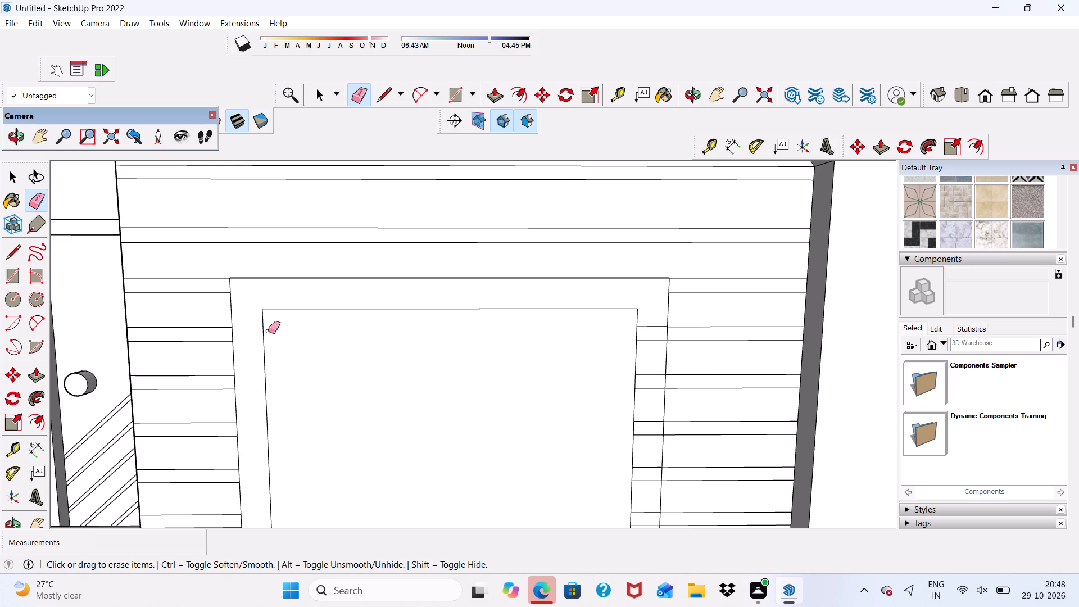
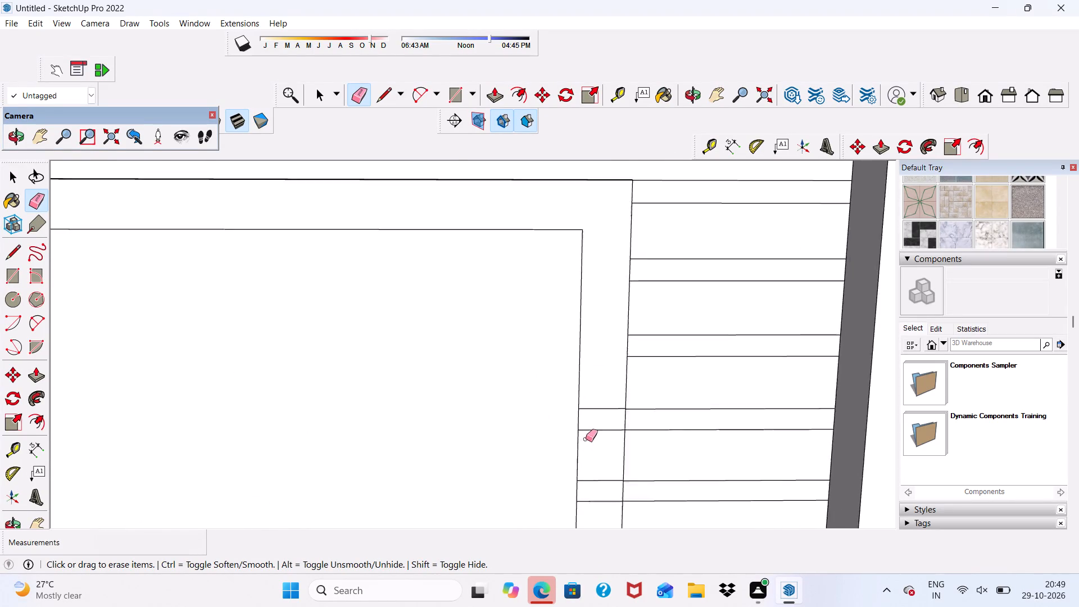
# Erase the band line segments crossing the upper stretch of the window's right frame strip.
pyautogui.scroll(1, 586, 439)
pyautogui.moveTo(593, 395); pyautogui.dragTo(591, 440)
pyautogui.scroll(-7, 597, 350)
pyautogui.scroll(6, 602, 465)
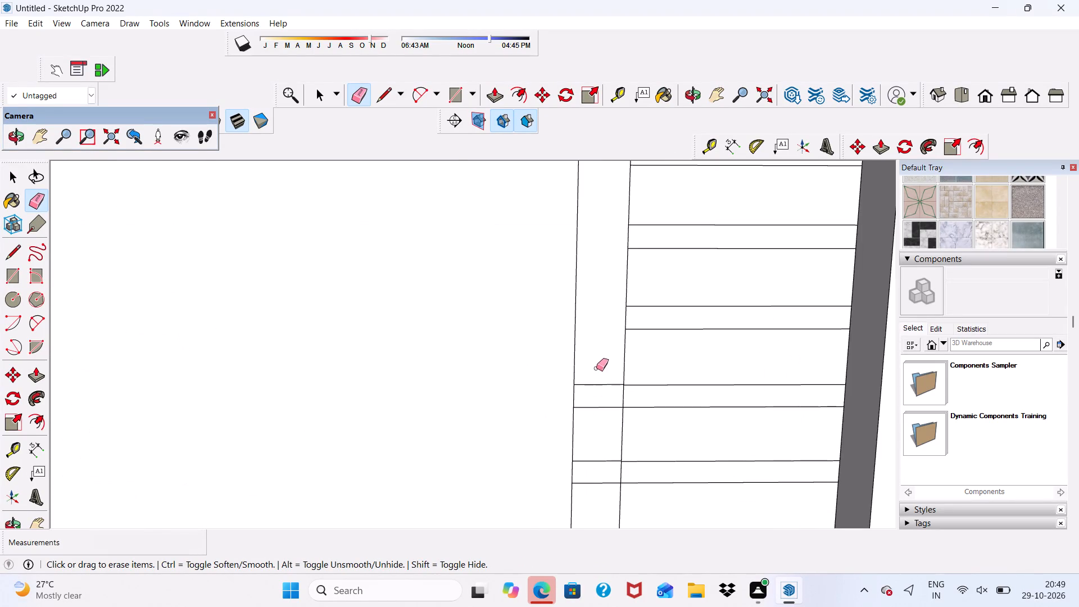
pyautogui.moveTo(596, 369); pyautogui.dragTo(596, 442)
pyautogui.scroll(-7, 593, 366)
pyautogui.scroll(6, 601, 441)
pyautogui.moveTo(589, 391); pyautogui.dragTo(592, 445)
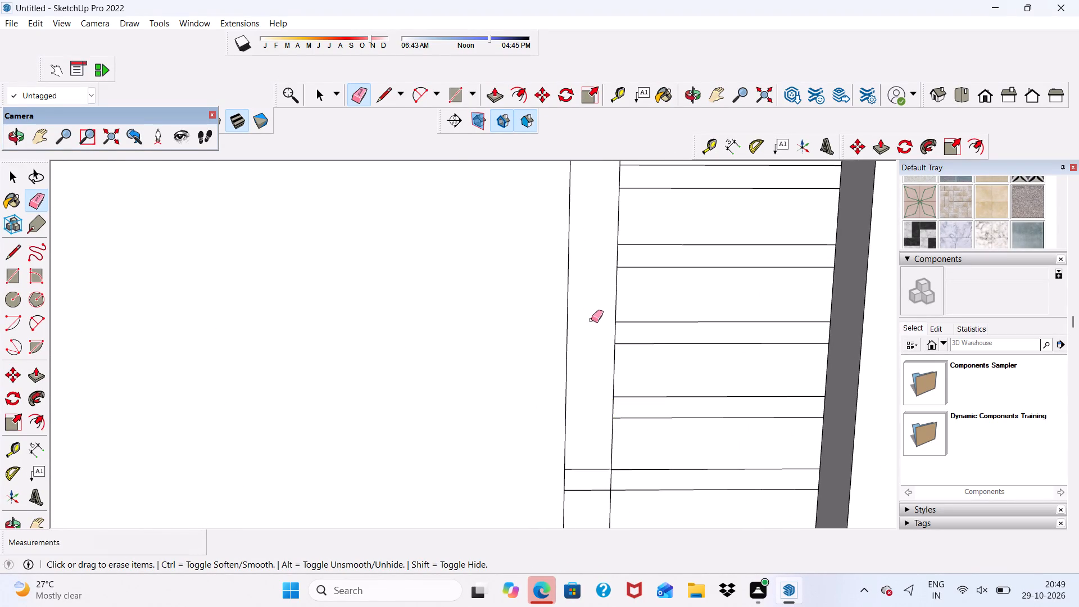
pyautogui.scroll(-6, 591, 320)
pyautogui.scroll(6, 599, 412)
pyautogui.moveTo(588, 382); pyautogui.dragTo(579, 449)
pyautogui.scroll(-8, 592, 294)
pyautogui.scroll(8, 593, 417)
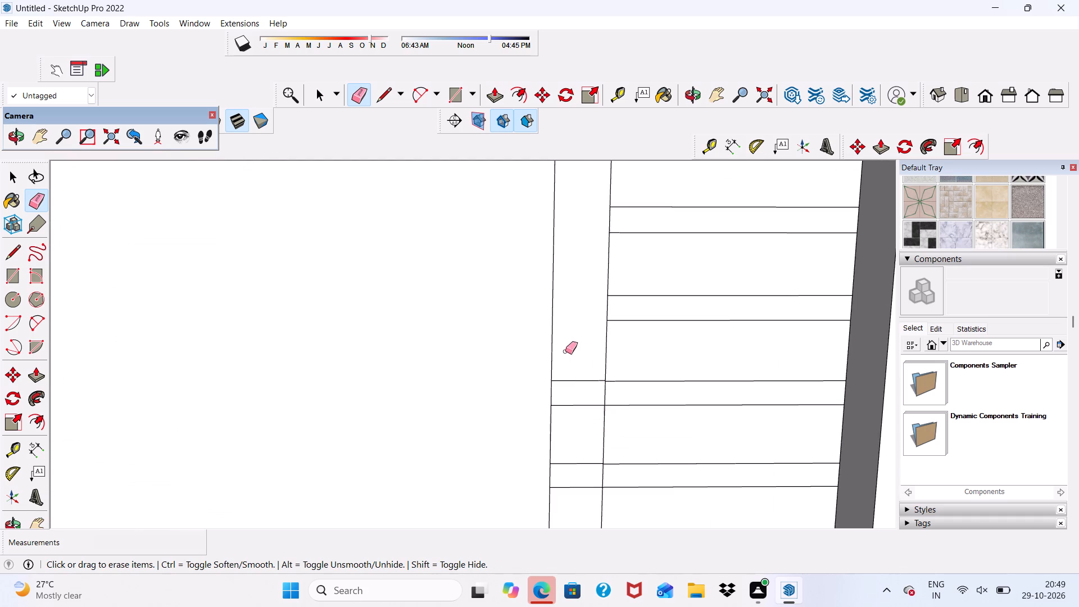
# Erase the band line segments crossing the middle stretch of the window's right frame strip.
pyautogui.moveTo(565, 351); pyautogui.dragTo(570, 456)
pyautogui.scroll(-6, 568, 272)
pyautogui.scroll(6, 572, 387)
pyautogui.moveTo(566, 372); pyautogui.dragTo(566, 453)
pyautogui.scroll(-5, 560, 328)
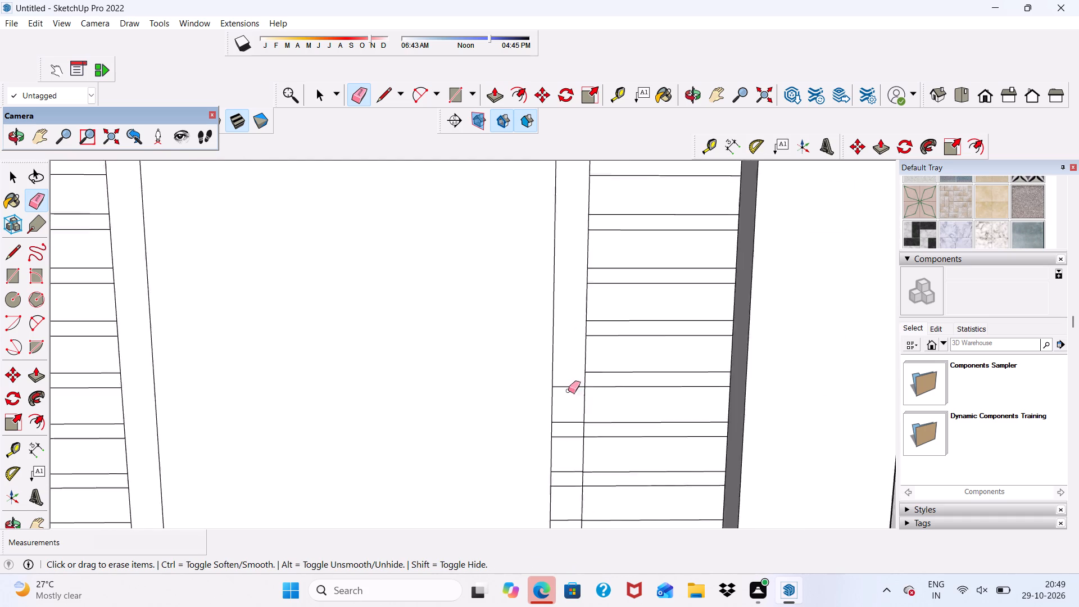
pyautogui.scroll(-2, 568, 391)
pyautogui.scroll(2, 571, 406)
pyautogui.moveTo(566, 362); pyautogui.dragTo(573, 460)
pyautogui.scroll(-13, 562, 365)
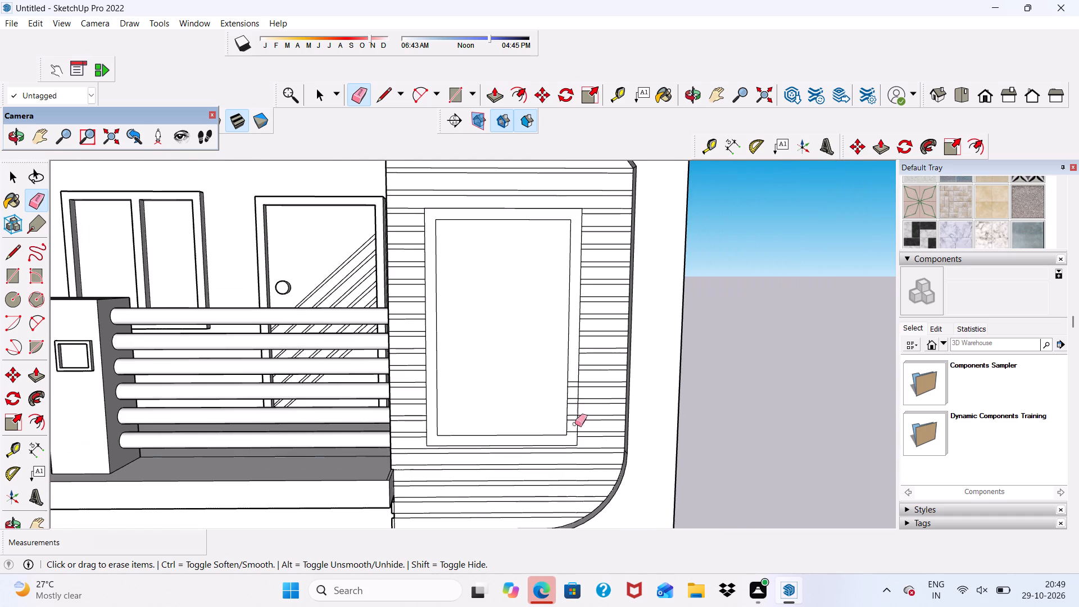
# Erase the remaining band line segments crossing the lower end of the window's right frame strip, down to its bottom corner.
pyautogui.scroll(6, 586, 365)
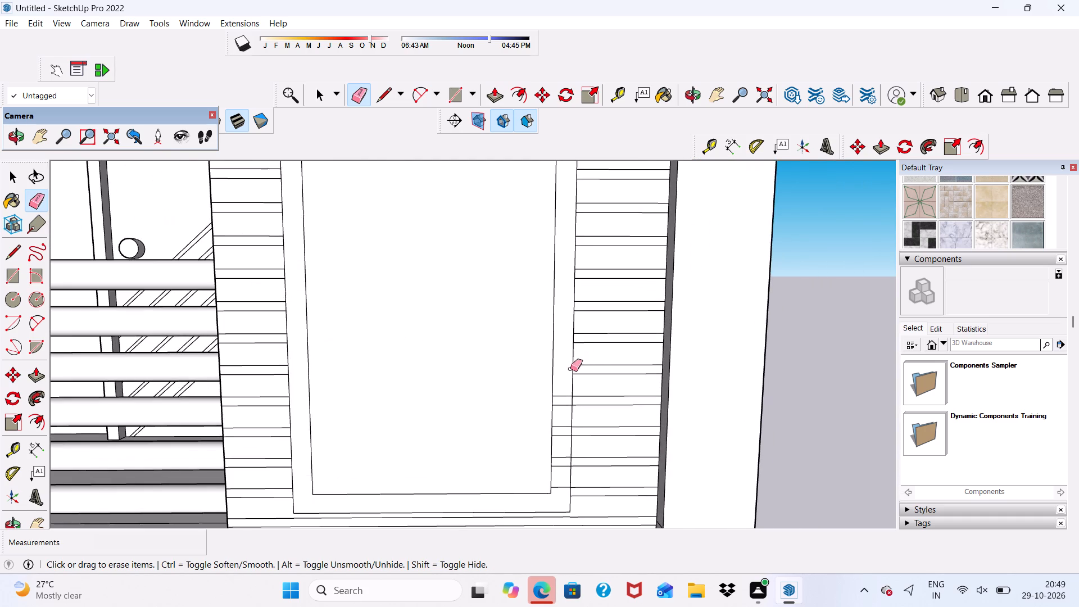
pyautogui.scroll(3, 566, 391)
pyautogui.scroll(6, 557, 461)
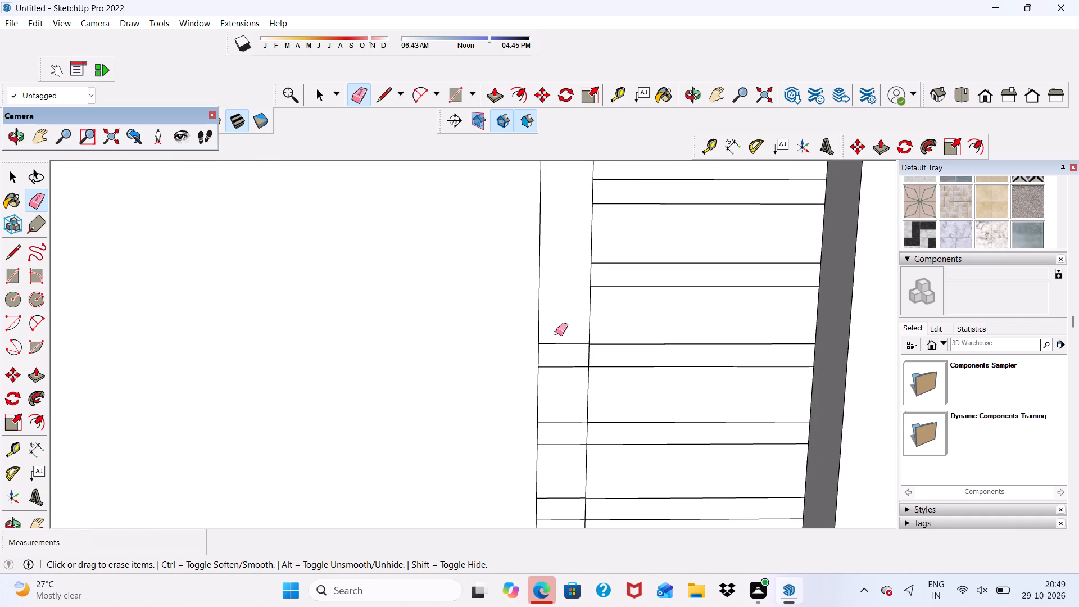
pyautogui.moveTo(556, 333); pyautogui.dragTo(573, 443)
pyautogui.moveTo(560, 411); pyautogui.dragTo(561, 445)
pyautogui.scroll(-7, 545, 353)
pyautogui.scroll(7, 557, 434)
pyautogui.moveTo(552, 416); pyautogui.dragTo(554, 479)
pyautogui.scroll(-5, 545, 404)
pyautogui.scroll(4, 558, 459)
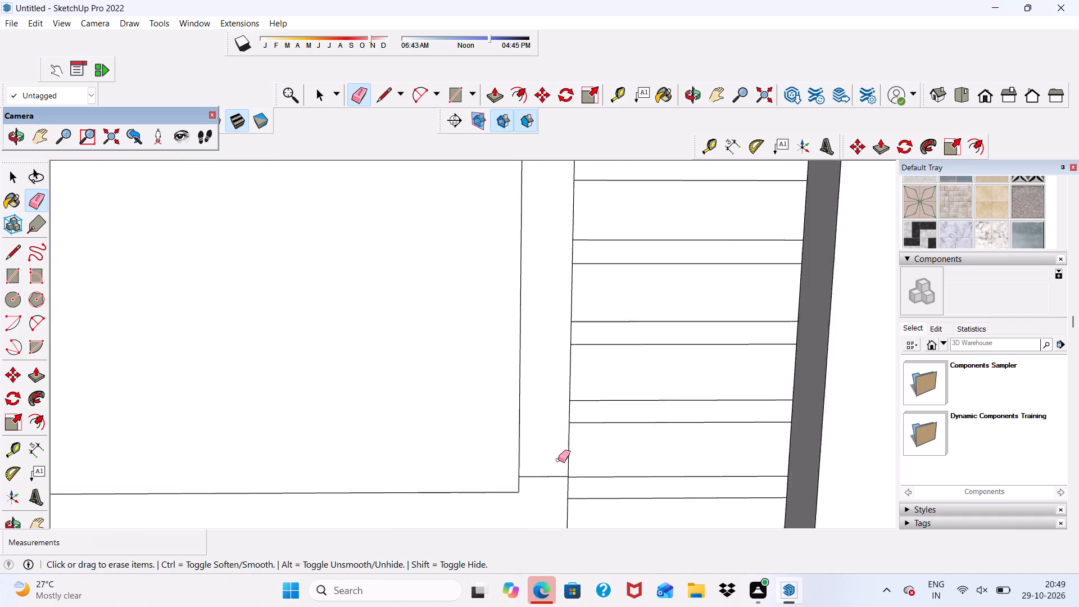
pyautogui.scroll(2, 558, 460)
pyautogui.moveTo(549, 472); pyautogui.dragTo(550, 497)
pyautogui.scroll(-13, 548, 385)
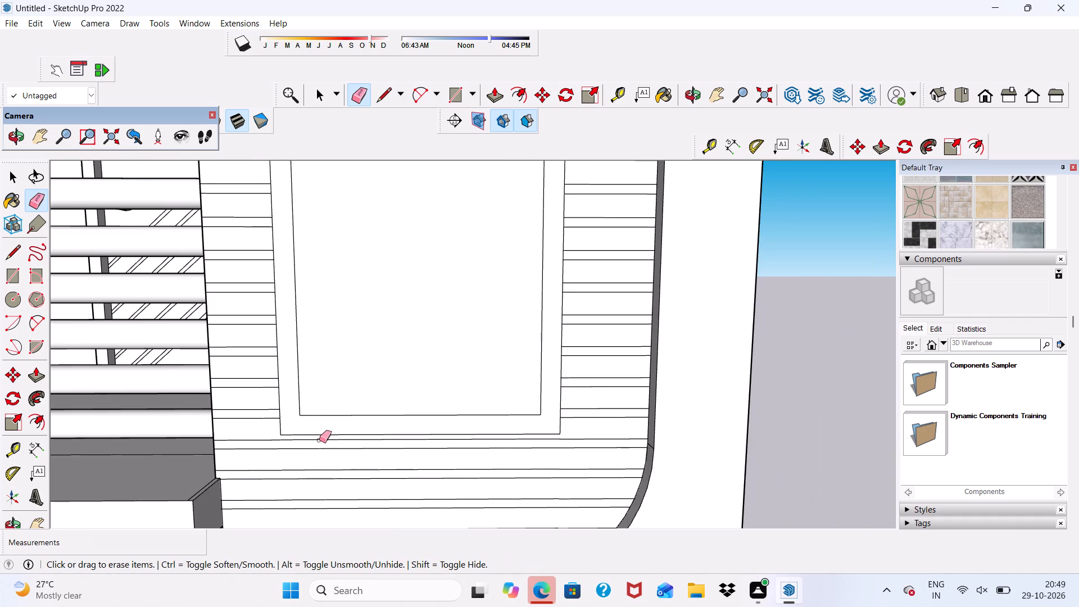
# Push/Pull the cleared window frame outward by 3".
pyautogui.scroll(7, 319, 440)
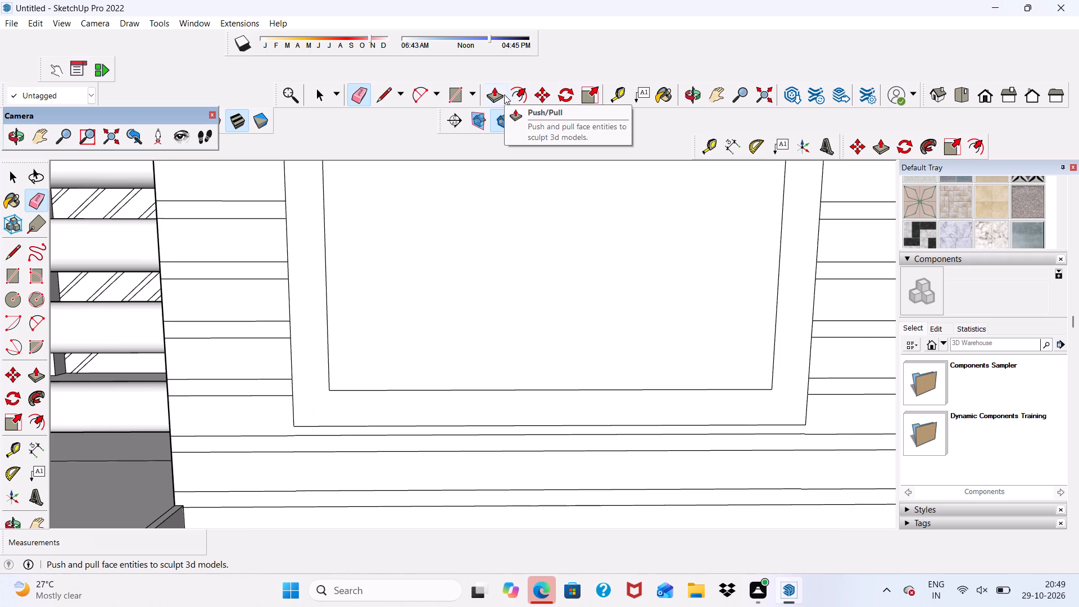
pyautogui.click(491, 94)
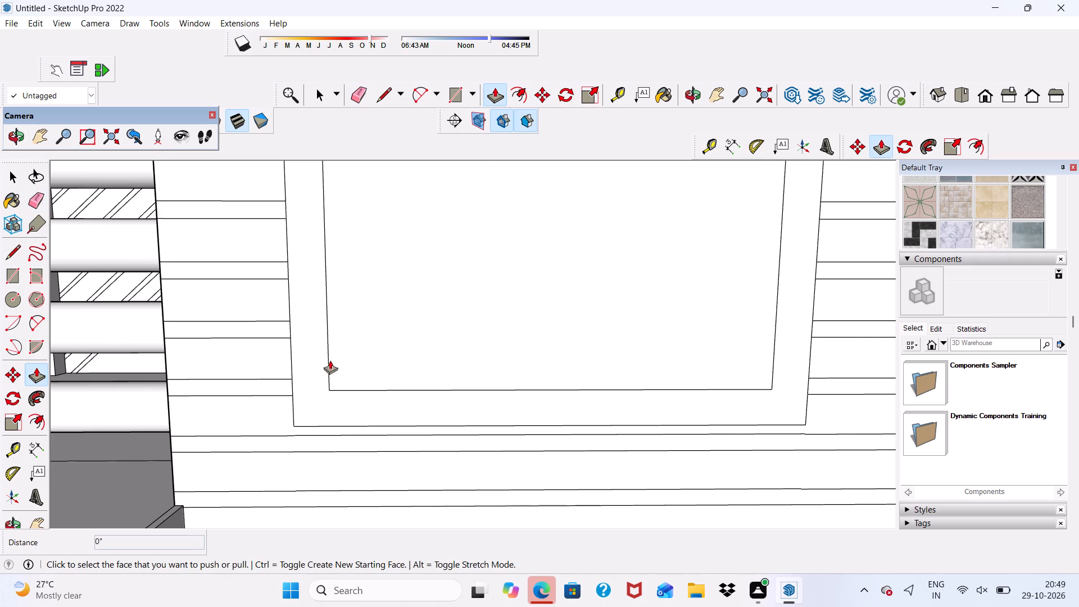
pyautogui.click(310, 383)
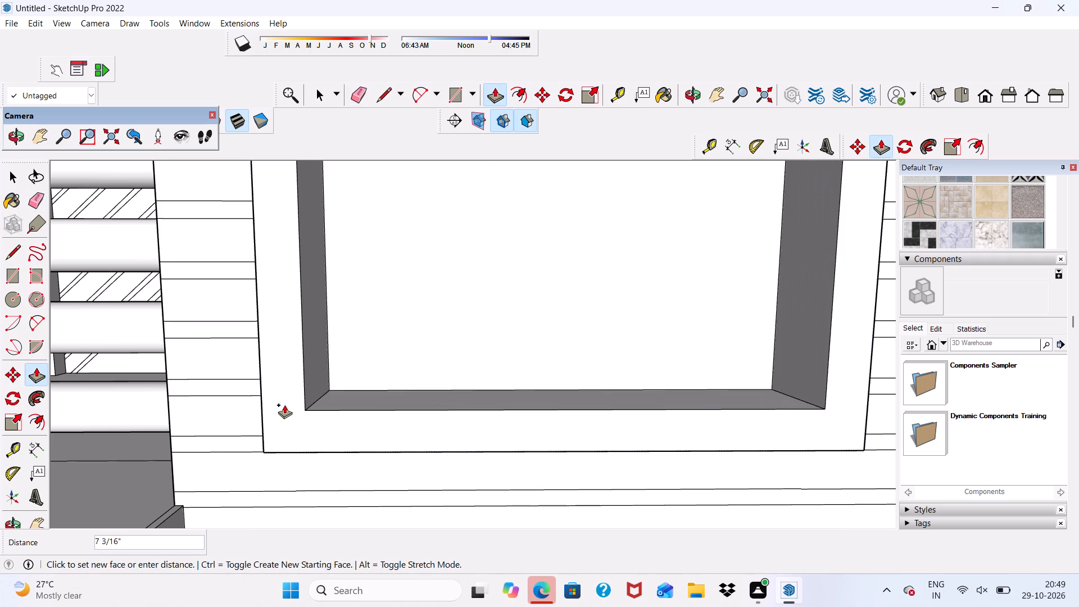
pyautogui.press('3')
pyautogui.hotkey('shift', '"')
pyautogui.press('Return')
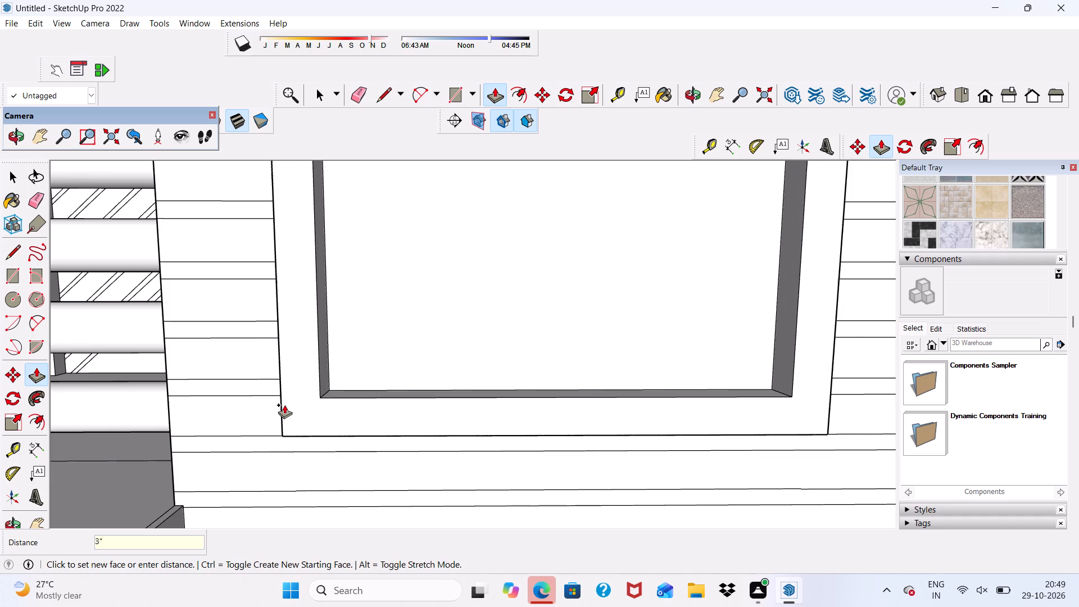
# Push/Pull the topmost curved-end band above the window outward by 1".
pyautogui.scroll(-7, 284, 405)
pyautogui.scroll(-14, 330, 436)
pyautogui.scroll(2, 416, 277)
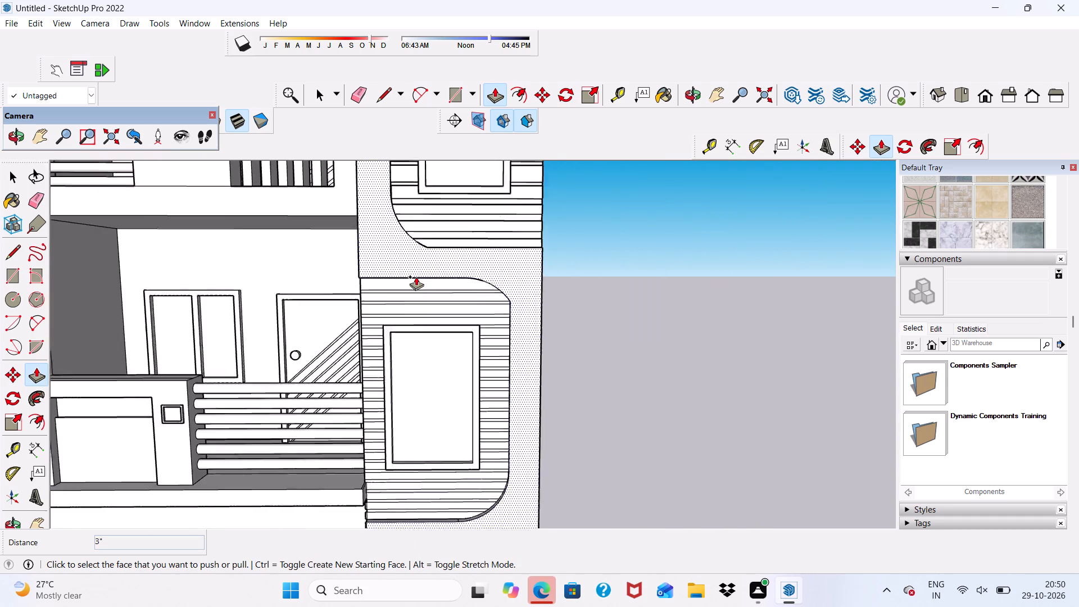
pyautogui.scroll(13, 416, 277)
pyautogui.click(411, 281)
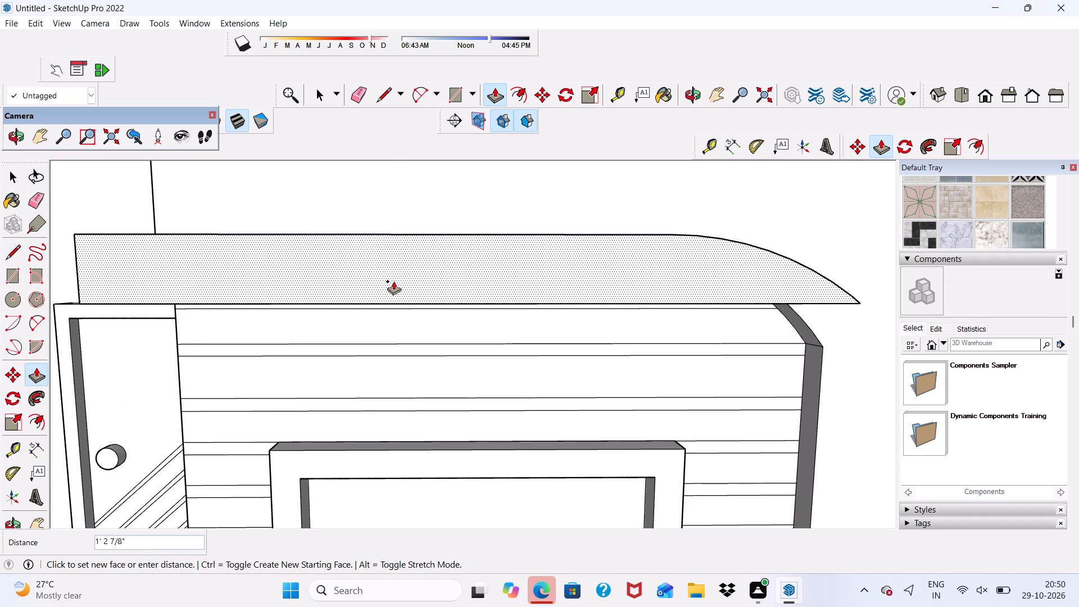
pyautogui.press('1')
pyautogui.hotkey('shift', '"')
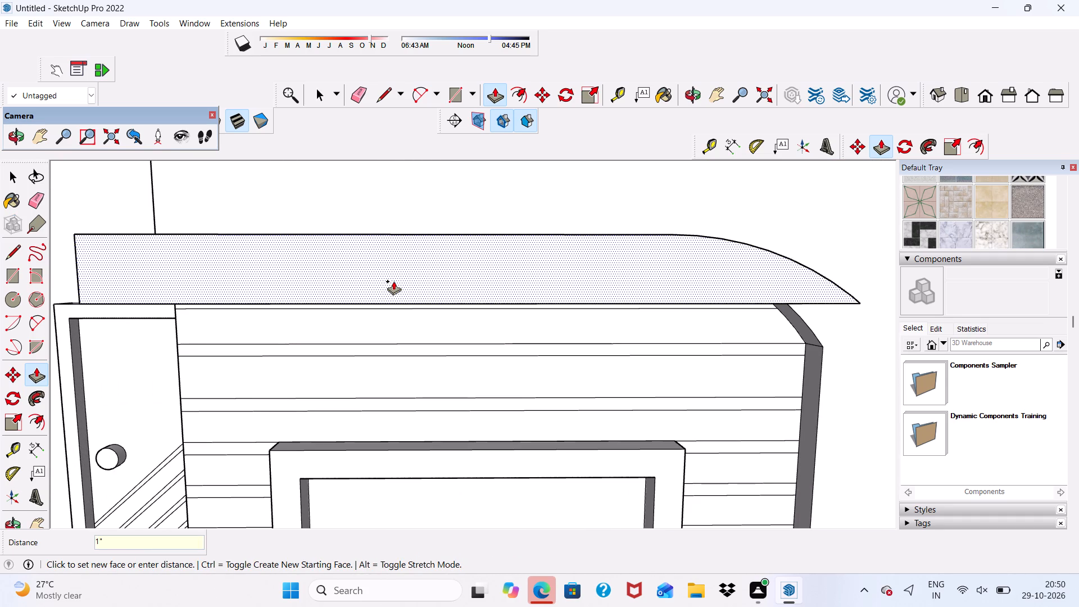
pyautogui.press('Return')
# Pull the second and third bands above the window out 1", flush with the raised top band, leaving the narrow gaps recessed.
pyautogui.scroll(-3, 516, 497)
pyautogui.moveTo(532, 364); pyautogui.dragTo(525, 250, button='middle')
pyautogui.scroll(5, 525, 250)
pyautogui.click(513, 280)
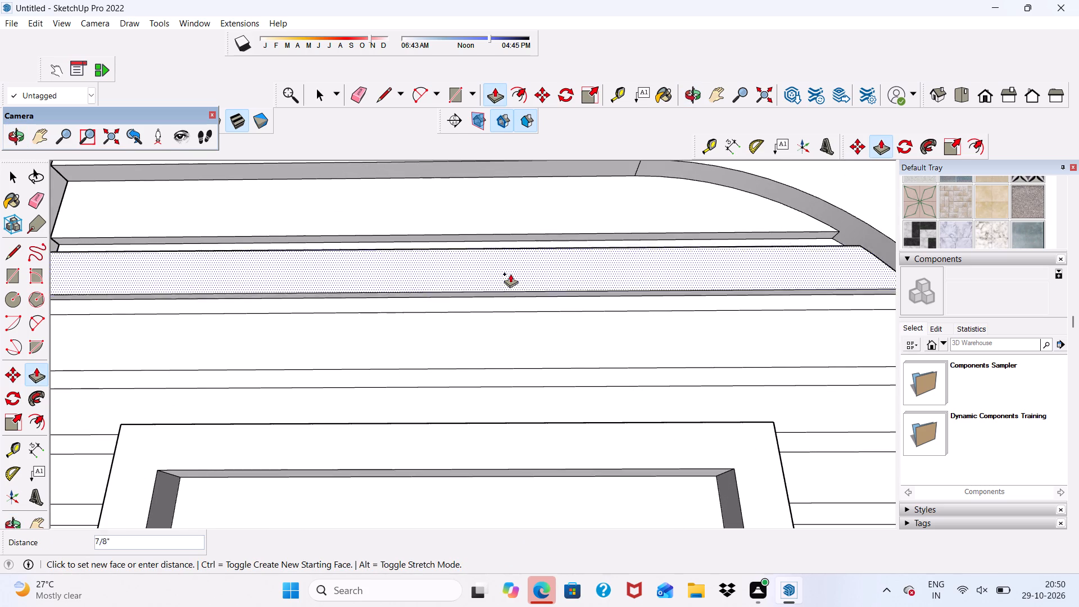
pyautogui.scroll(-1, 510, 274)
pyautogui.moveTo(510, 261); pyautogui.dragTo(533, 398, button='middle')
pyautogui.scroll(1, 479, 228)
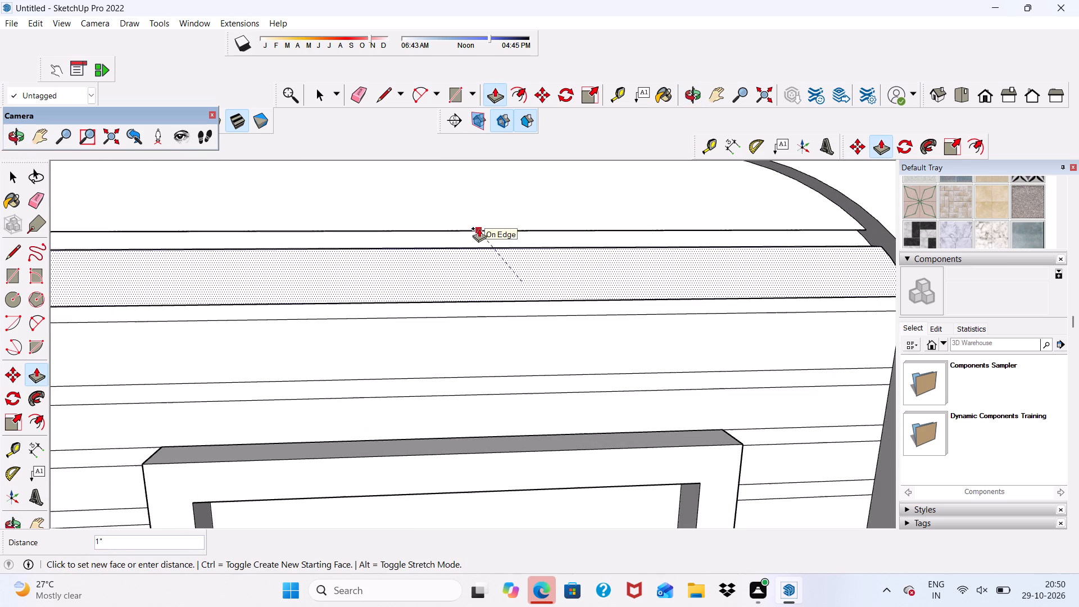
pyautogui.click(479, 228)
pyautogui.click(469, 365)
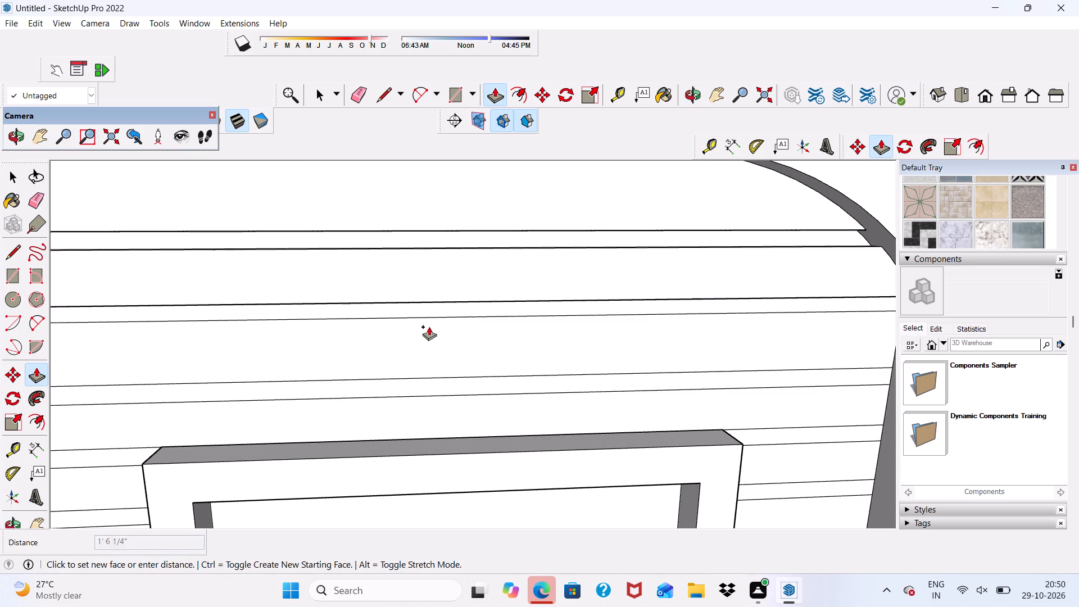
pyautogui.scroll(-3, 532, 341)
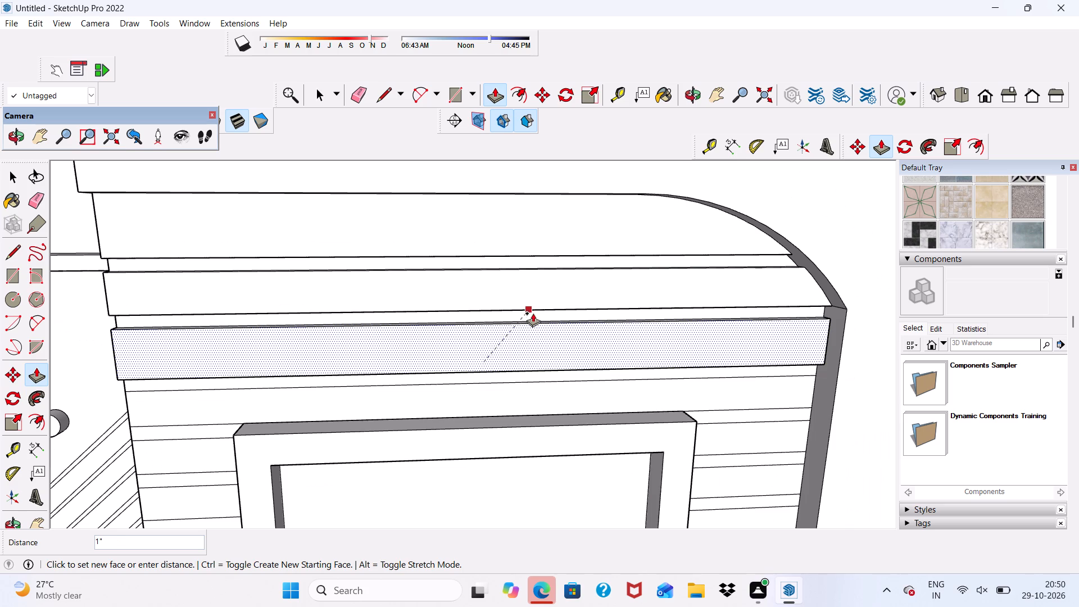
pyautogui.click(541, 310)
# Pull the full-width band directly above the window frame out 1", flush with the raised band over it.
pyautogui.scroll(-3, 541, 310)
pyautogui.moveTo(540, 337); pyautogui.dragTo(598, 316, button='middle')
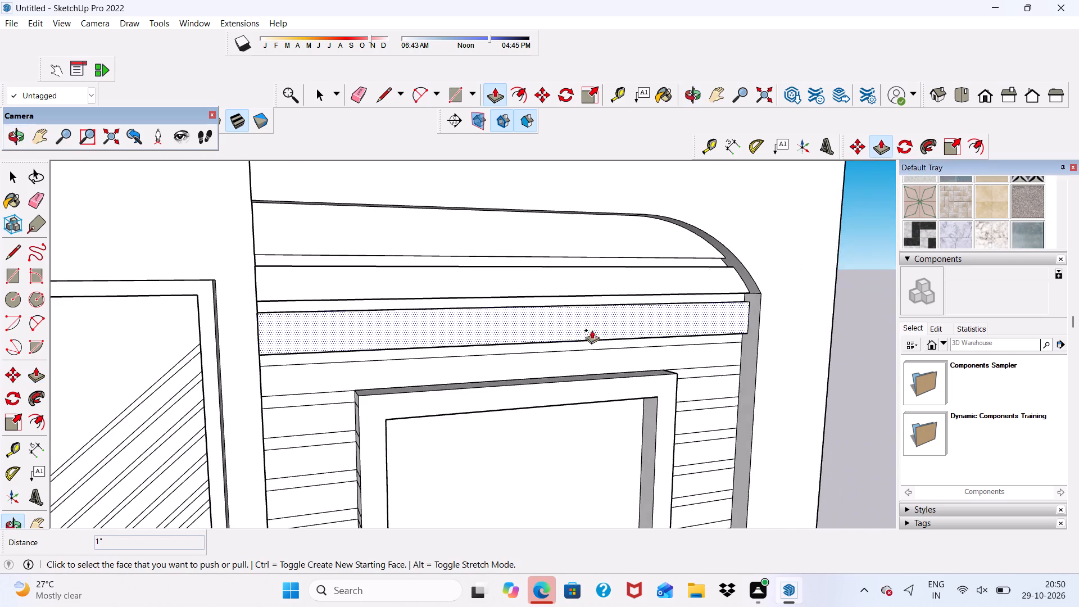
pyautogui.scroll(6, 450, 368)
pyautogui.click(397, 378)
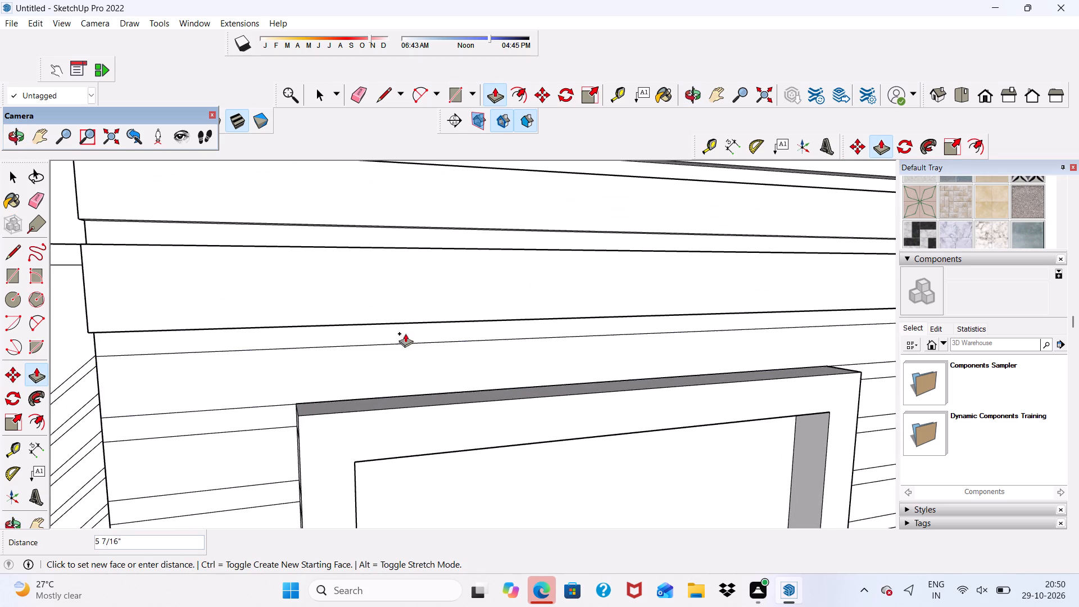
pyautogui.click(464, 319)
pyautogui.scroll(-5, 449, 323)
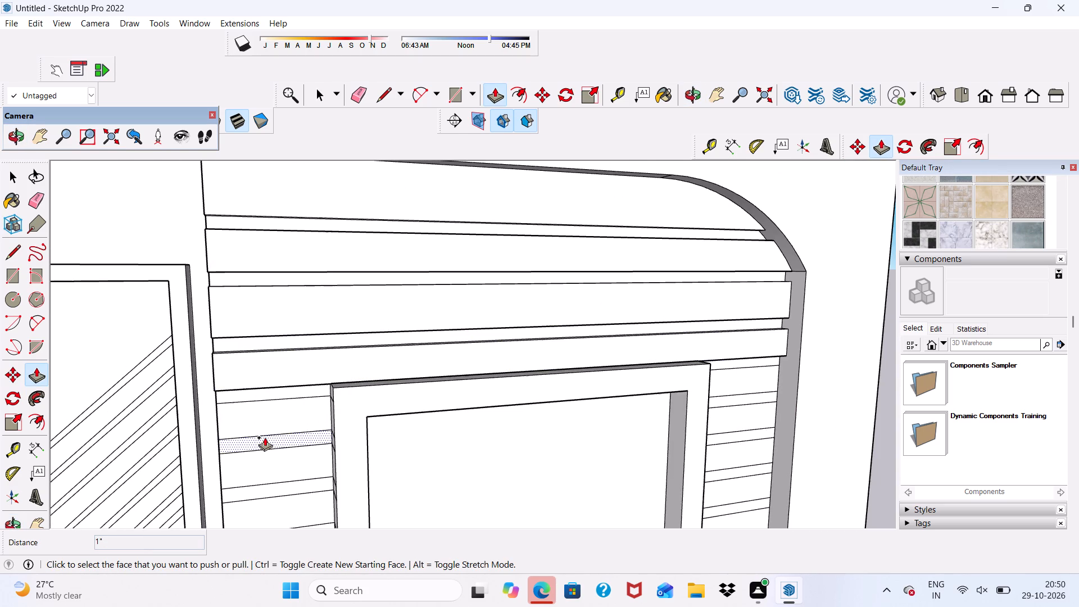
# Pull the three uppermost short bands between the tower's left edge and the window frame out 1", matching the raised bands above.
pyautogui.click(265, 423)
pyautogui.scroll(5, 302, 384)
pyautogui.click(302, 384)
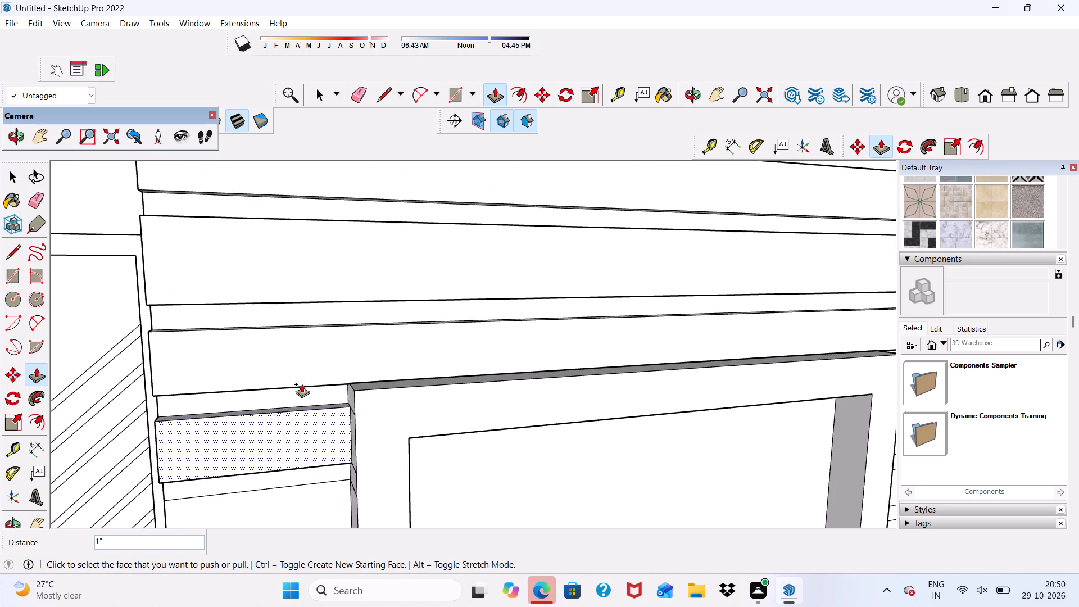
pyautogui.scroll(-7, 290, 297)
pyautogui.scroll(8, 300, 404)
pyautogui.click(297, 413)
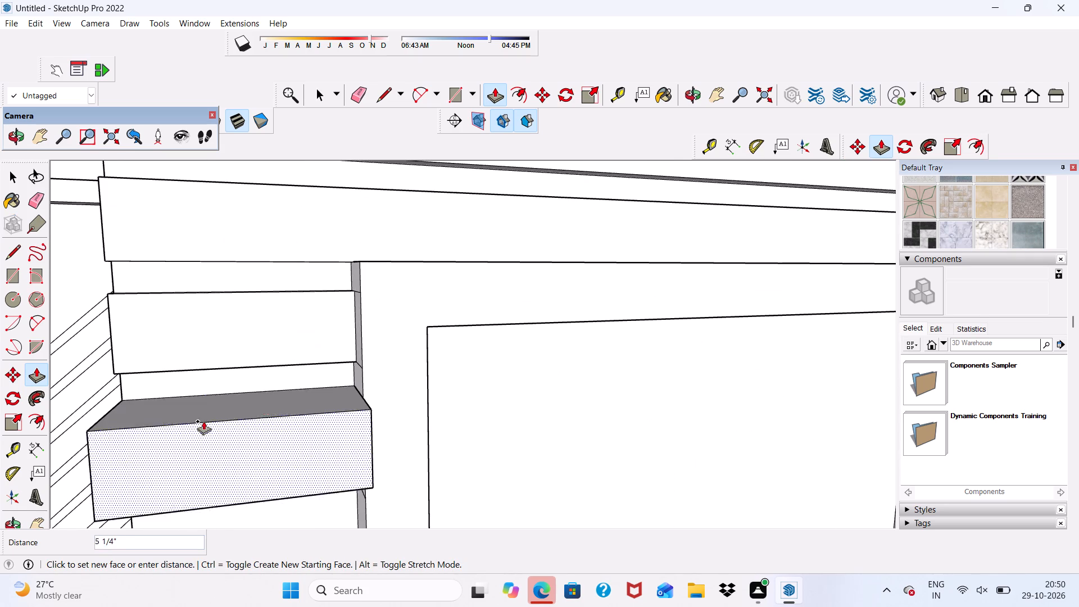
pyautogui.scroll(1, 285, 369)
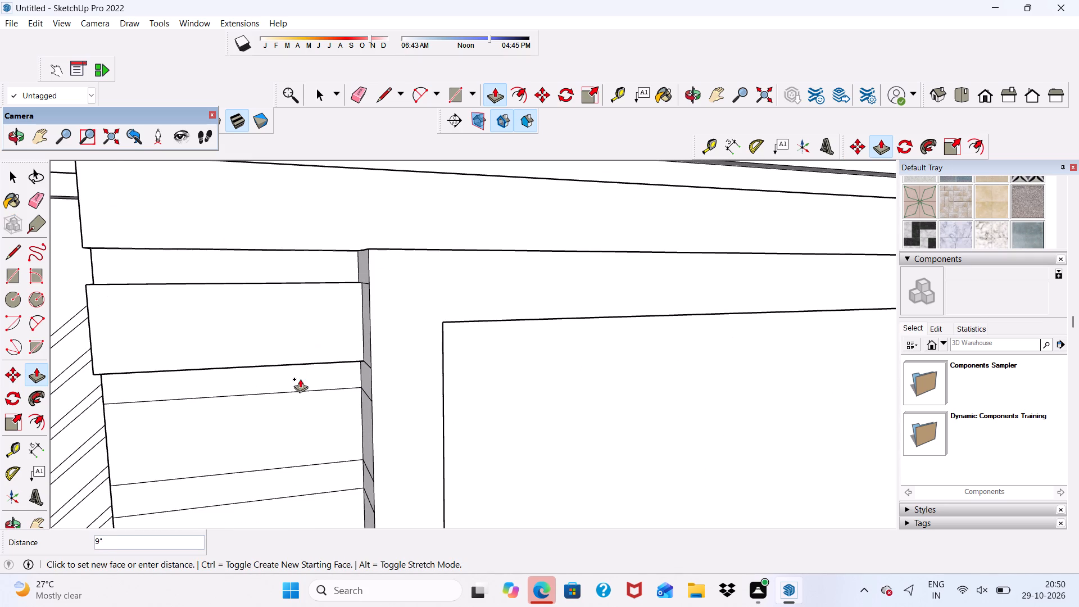
pyautogui.click(335, 361)
pyautogui.scroll(-8, 317, 209)
pyautogui.moveTo(332, 377); pyautogui.dragTo(416, 341, button='middle')
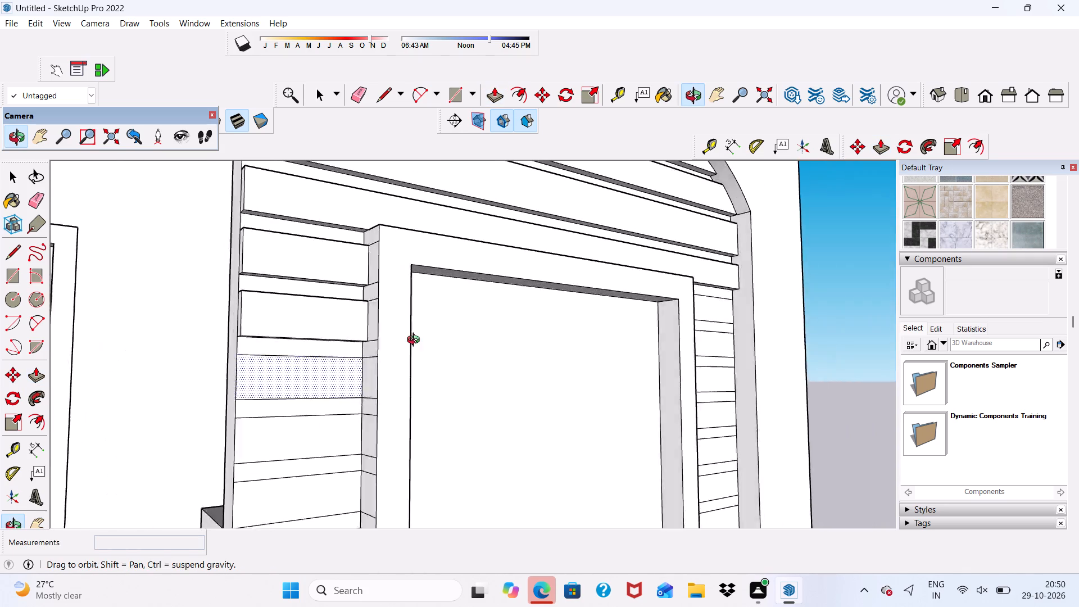
pyautogui.moveTo(416, 341); pyautogui.dragTo(481, 356, button='middle')
pyautogui.scroll(6, 358, 393)
pyautogui.click(323, 396)
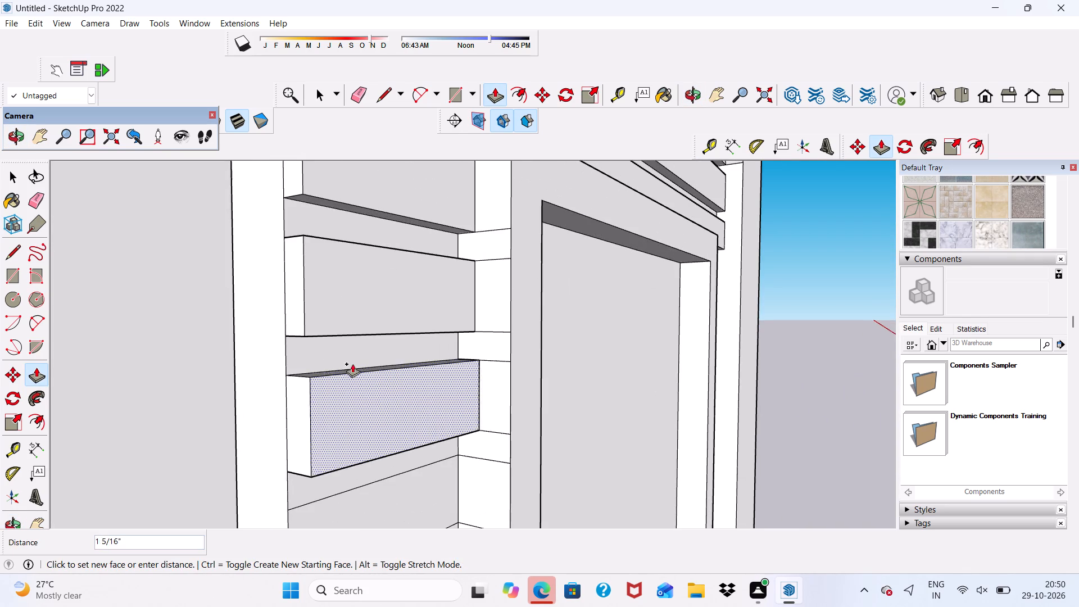
pyautogui.click(368, 331)
# Pull the following three short bands down the window's left side out 1", each flush with the raised band above it.
pyautogui.scroll(-13, 368, 389)
pyautogui.scroll(8, 364, 423)
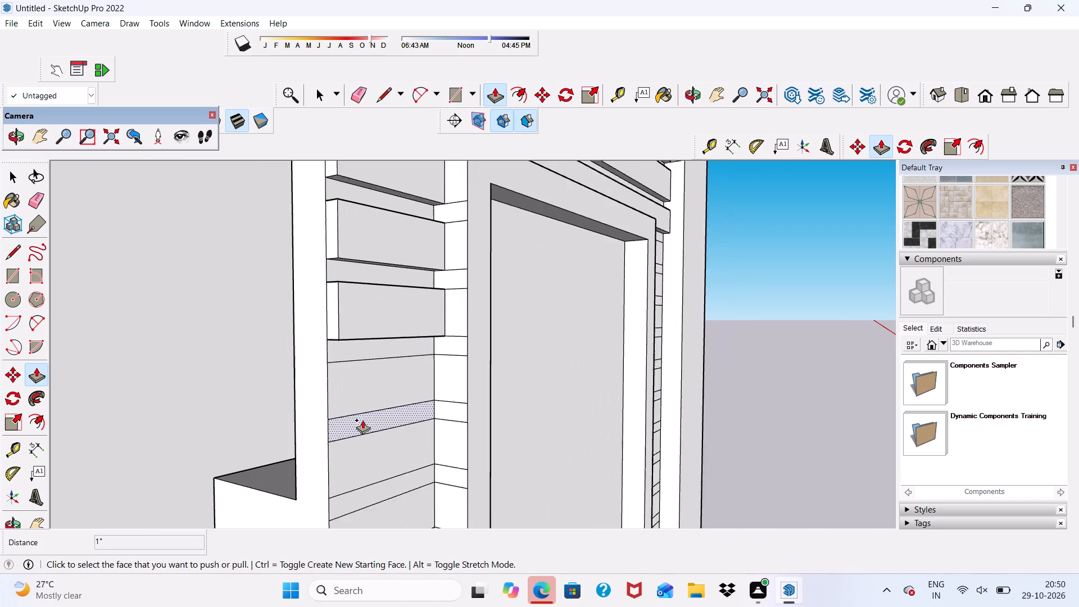
pyautogui.click(348, 370)
pyautogui.click(383, 325)
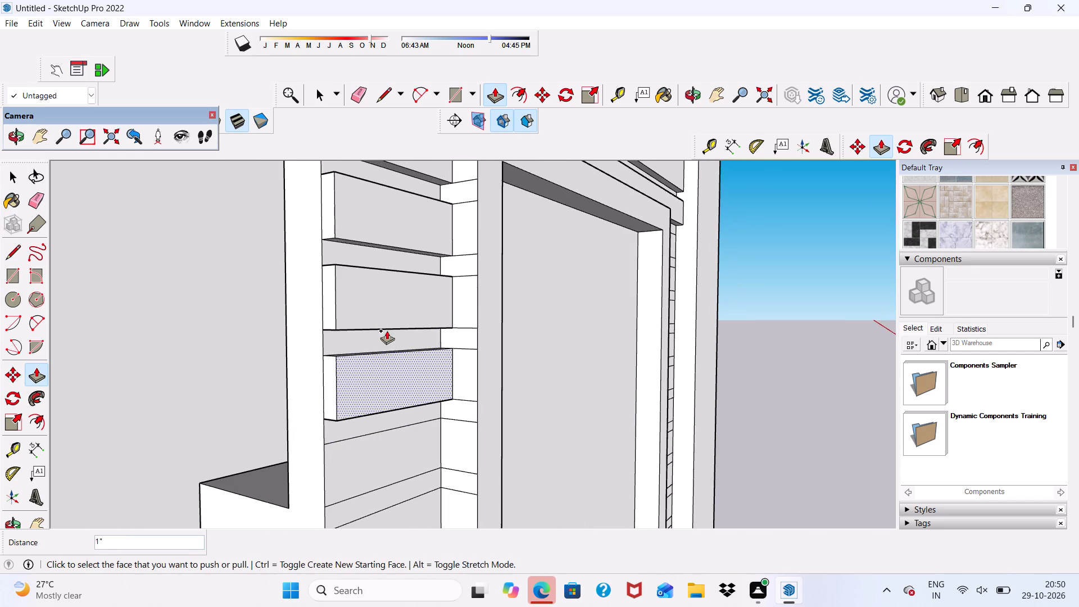
pyautogui.click(355, 454)
pyautogui.click(391, 409)
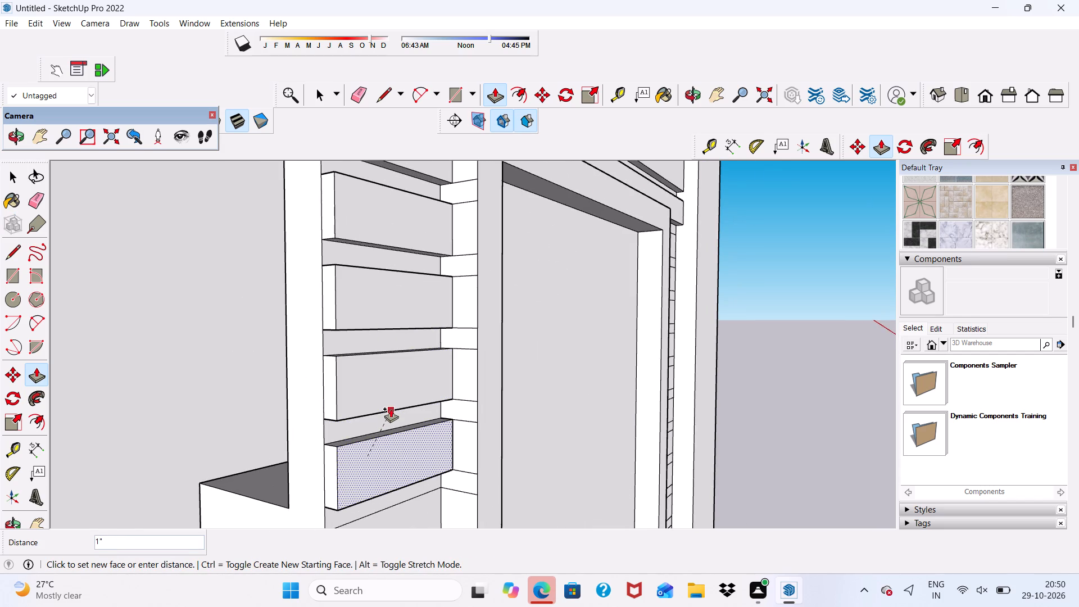
pyautogui.scroll(-6, 386, 347)
pyautogui.scroll(7, 366, 468)
pyautogui.click(365, 466)
pyautogui.click(393, 406)
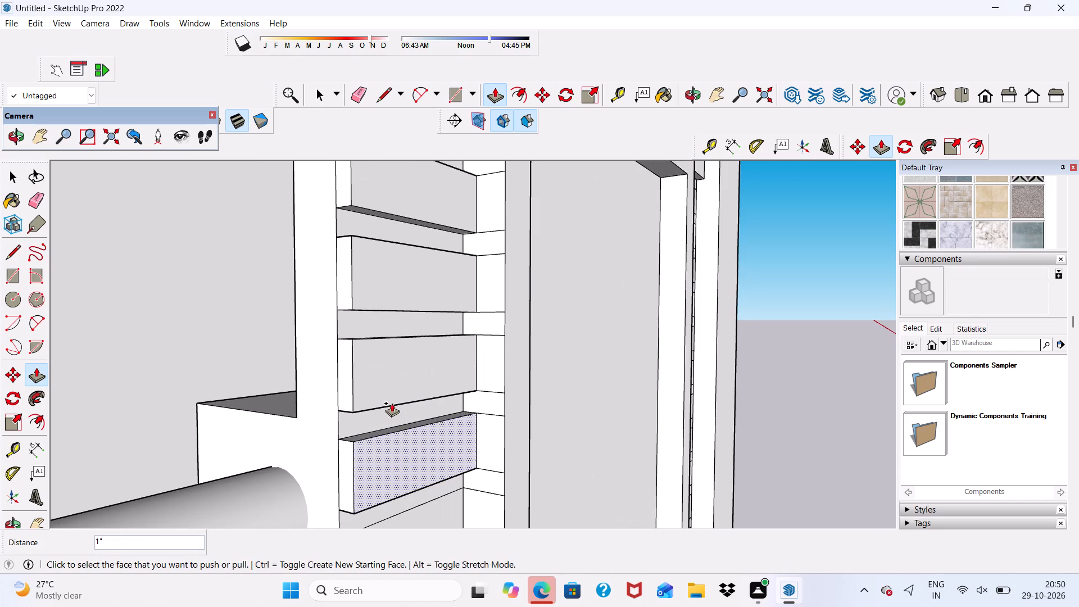
# Pull the next three short bands down the window's left side out 1", flush with the raised bands above them.
pyautogui.scroll(-7, 373, 332)
pyautogui.scroll(8, 379, 465)
pyautogui.click(379, 466)
pyautogui.click(401, 395)
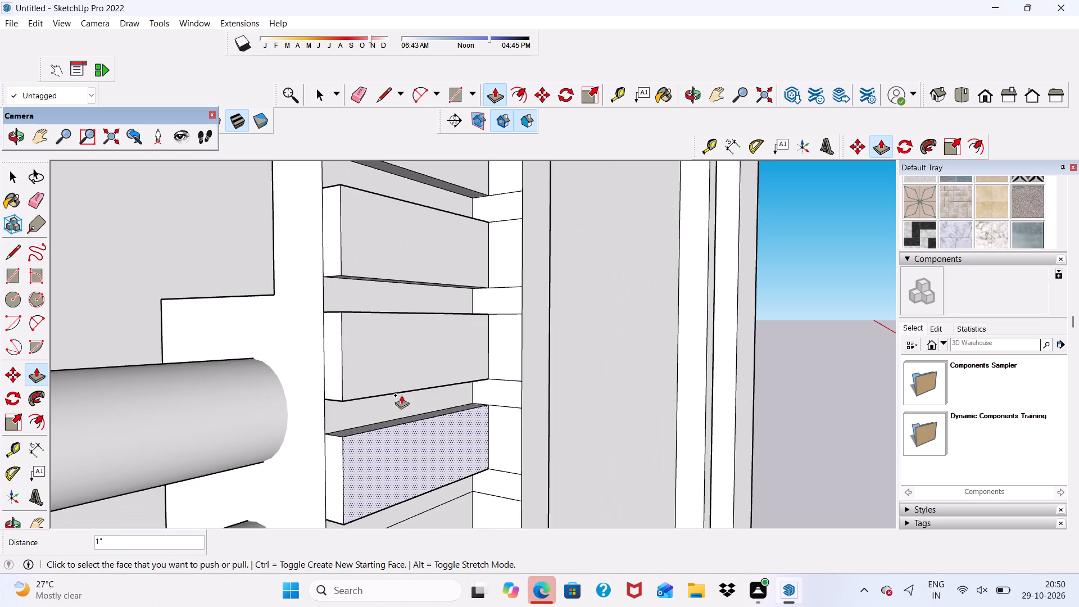
pyautogui.scroll(-7, 369, 329)
pyautogui.scroll(4, 382, 474)
pyautogui.click(380, 473)
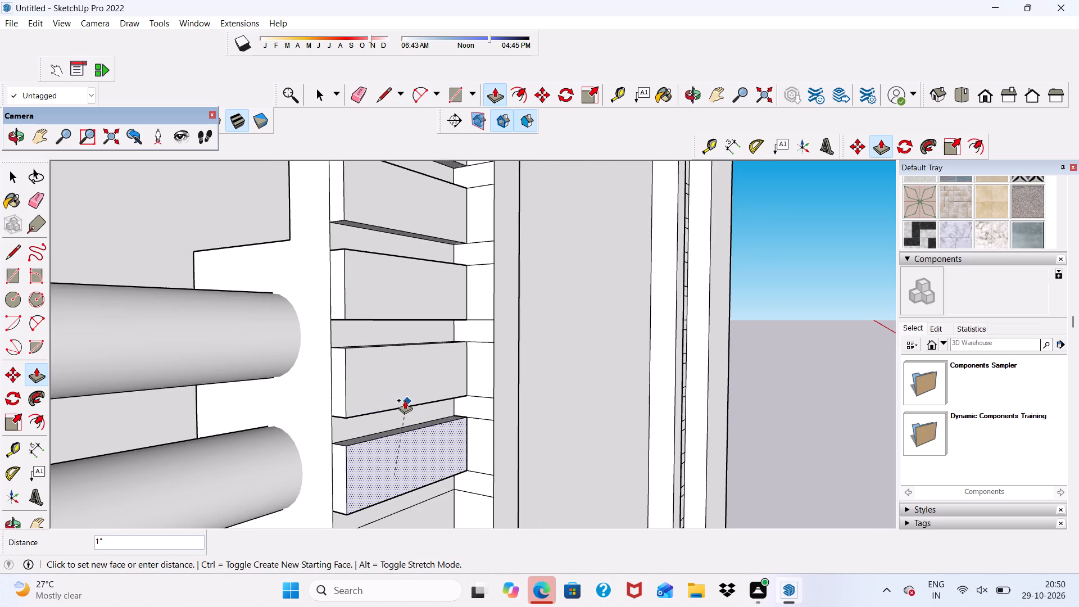
pyautogui.click(395, 408)
pyautogui.scroll(-5, 392, 391)
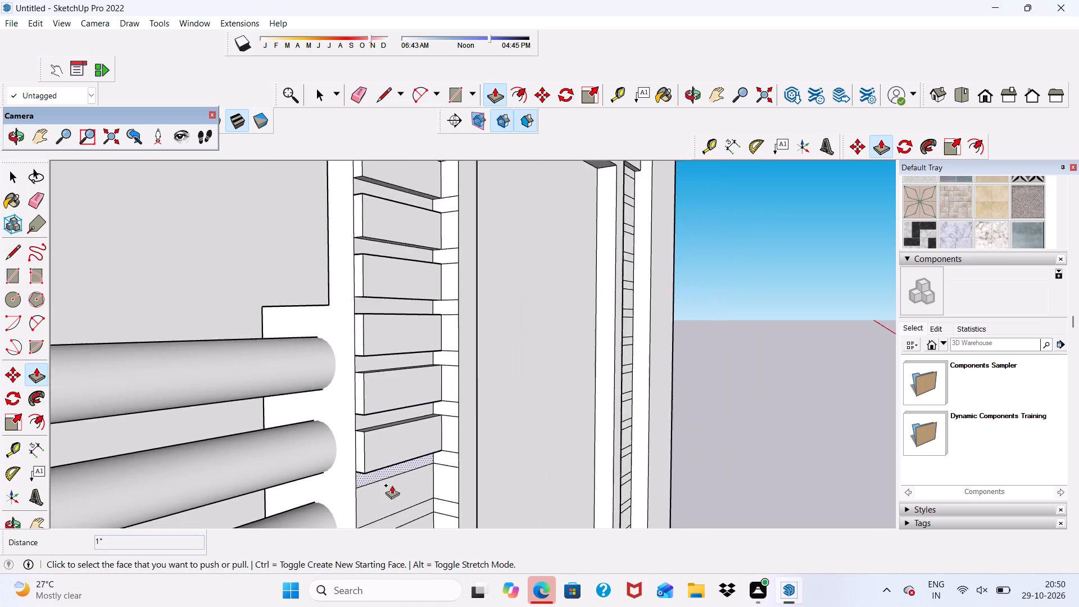
pyautogui.scroll(7, 391, 500)
pyautogui.click(380, 477)
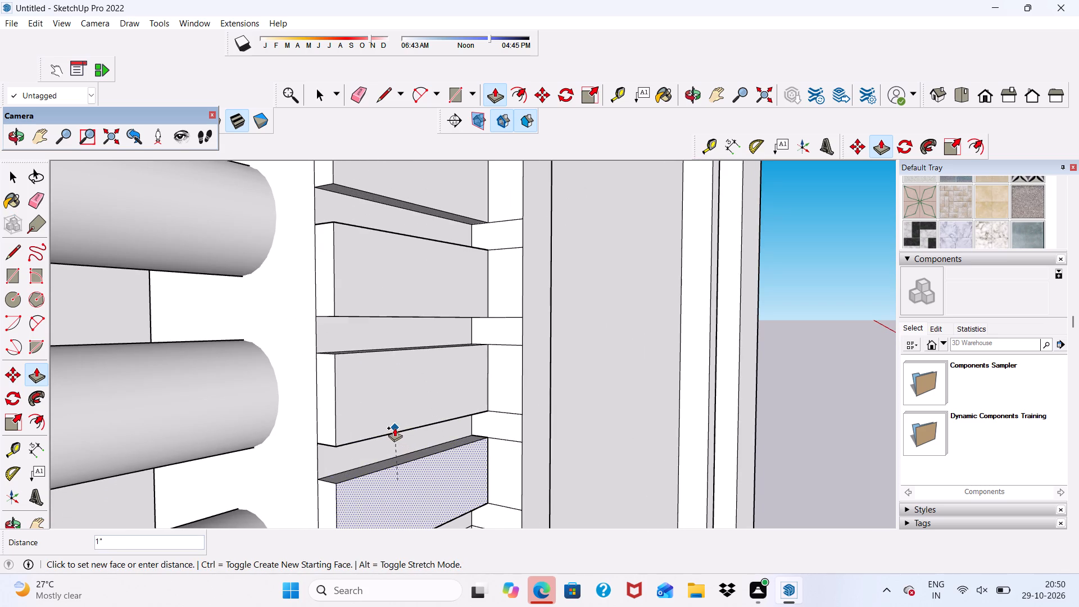
pyautogui.click(390, 435)
# Pull the following two short bands beside the window frame out 1", keeping the narrow gaps between them recessed.
pyautogui.scroll(-6, 389, 380)
pyautogui.moveTo(389, 482); pyautogui.dragTo(415, 390, button='middle')
pyautogui.scroll(8, 404, 446)
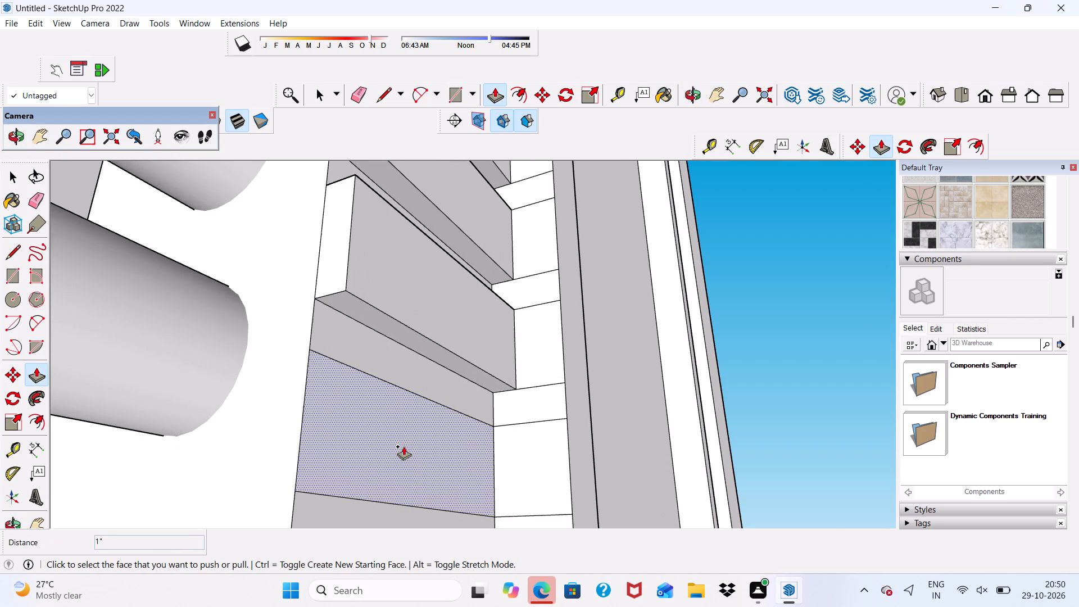
pyautogui.click(404, 446)
pyautogui.click(407, 329)
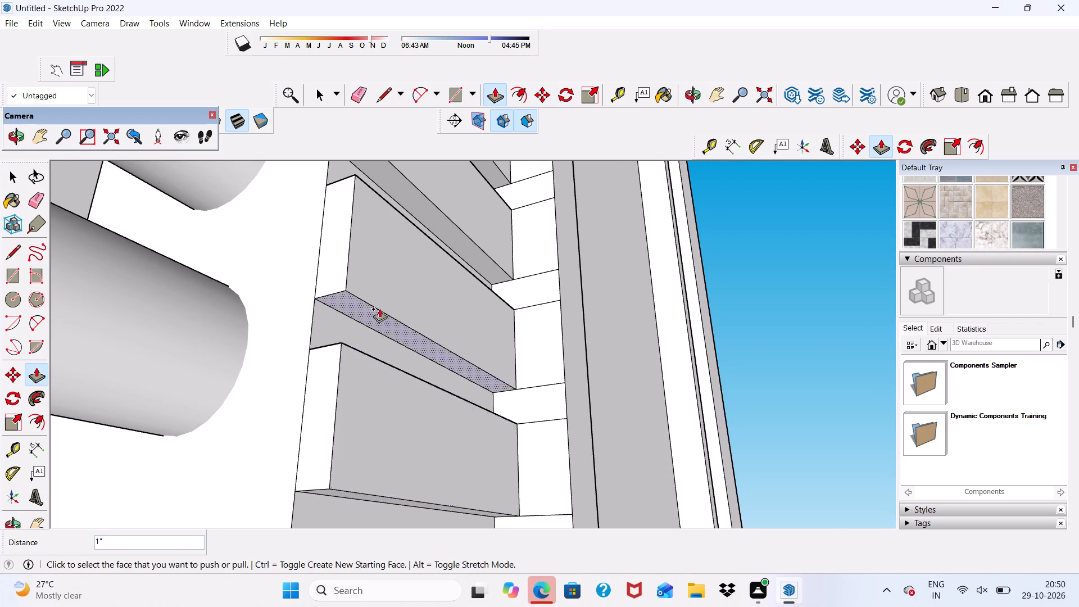
pyautogui.scroll(-6, 362, 300)
pyautogui.scroll(6, 361, 404)
pyautogui.click(299, 496)
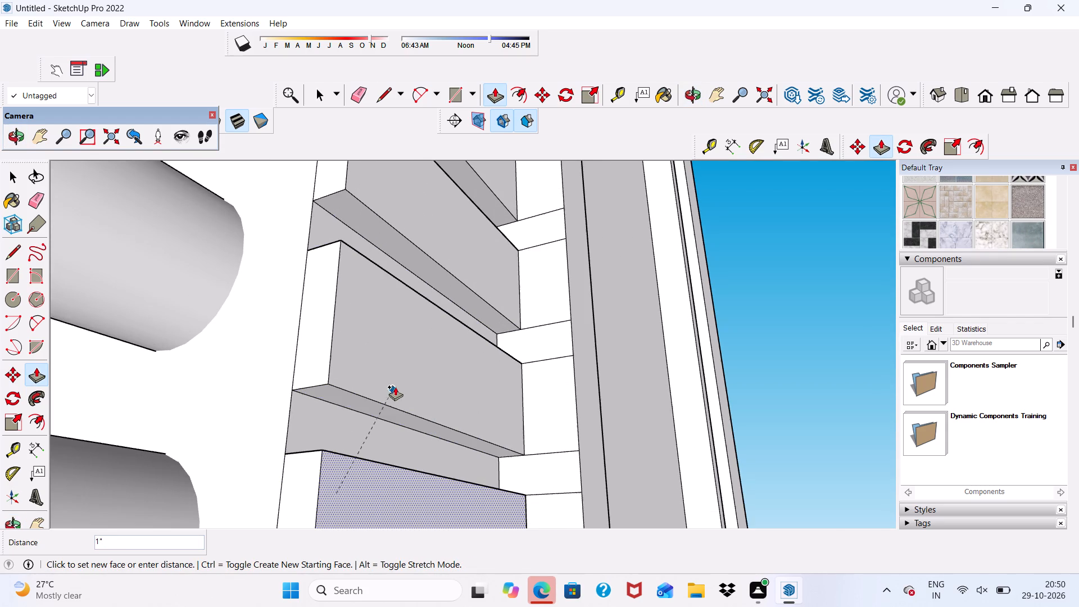
pyautogui.click(376, 398)
# Pull the last two short bands above the window frame's lower-left corner out 1", matching the raised bands above.
pyautogui.scroll(-6, 384, 270)
pyautogui.scroll(2, 383, 270)
pyautogui.scroll(-6, 382, 259)
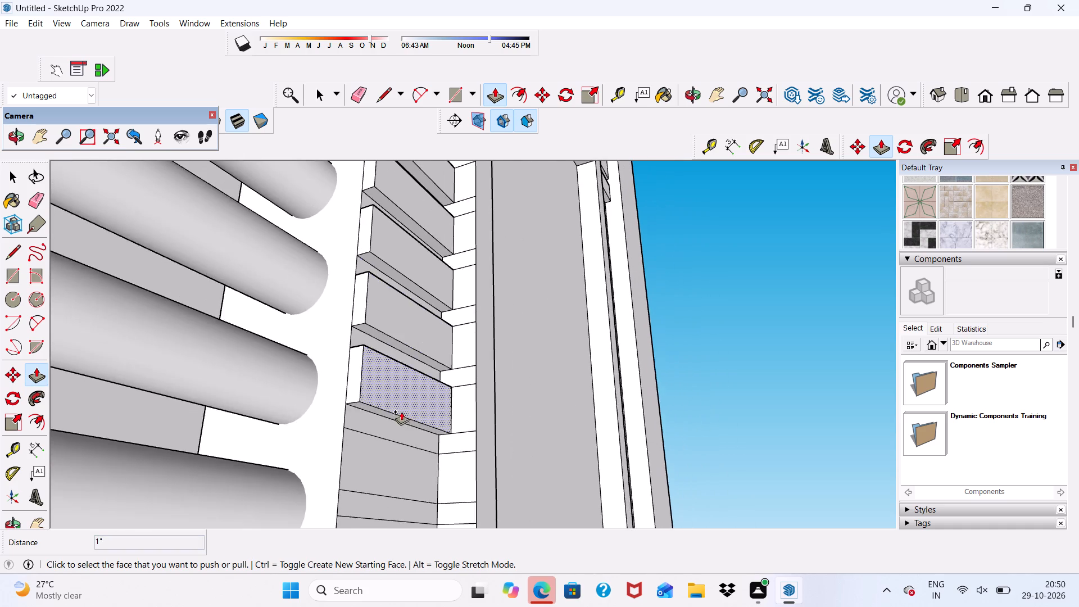
pyautogui.scroll(-6, 383, 321)
pyautogui.scroll(7, 404, 418)
pyautogui.scroll(4, 336, 382)
pyautogui.click(336, 382)
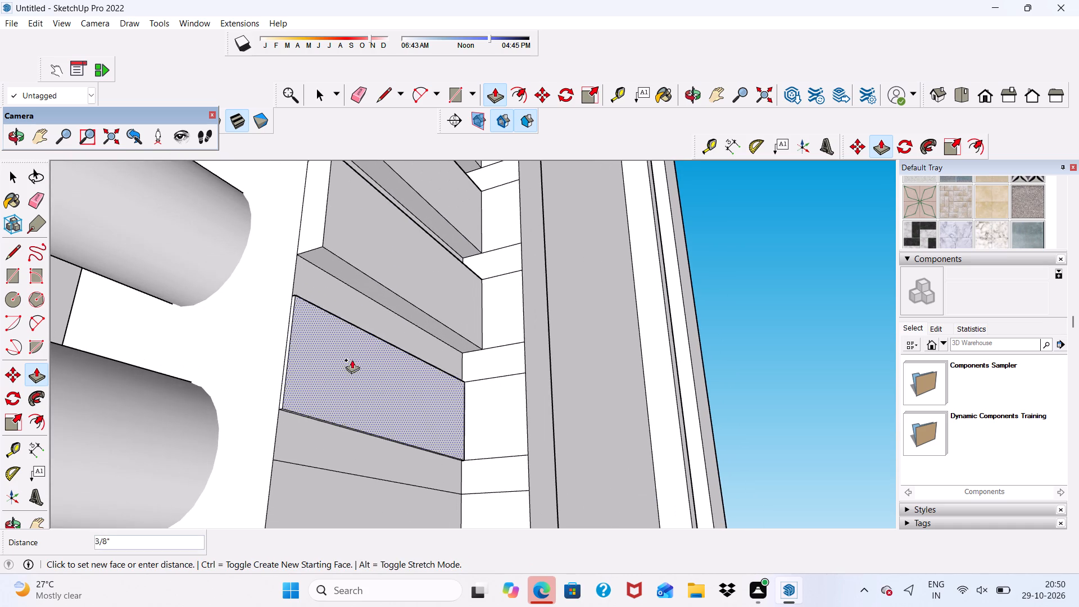
pyautogui.click(362, 270)
pyautogui.scroll(-6, 359, 229)
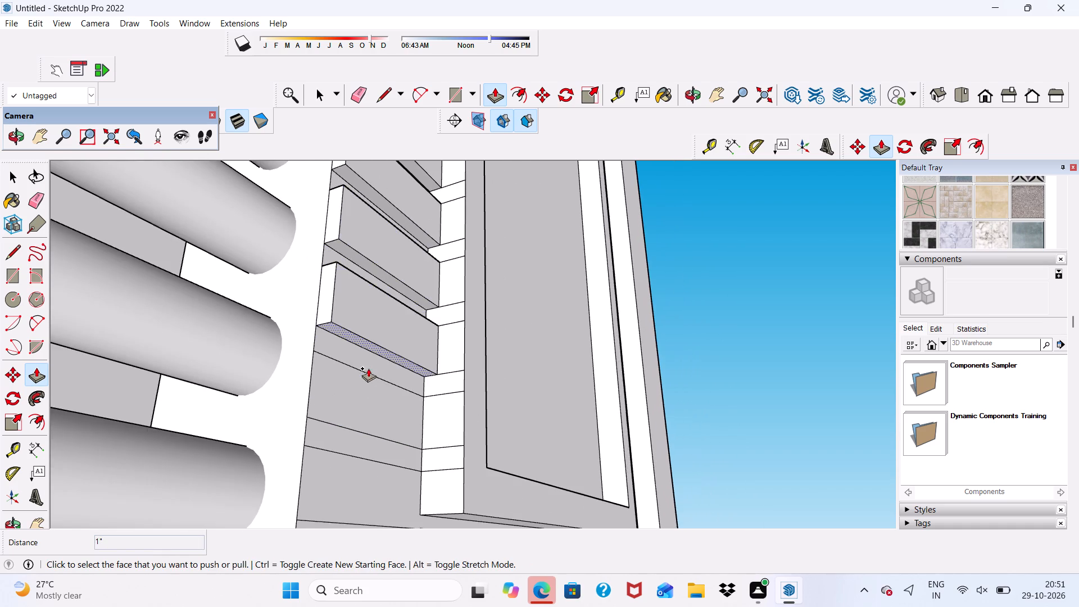
pyautogui.moveTo(366, 376); pyautogui.dragTo(316, 465, button='middle')
pyautogui.scroll(1, 308, 446)
pyautogui.click(318, 429)
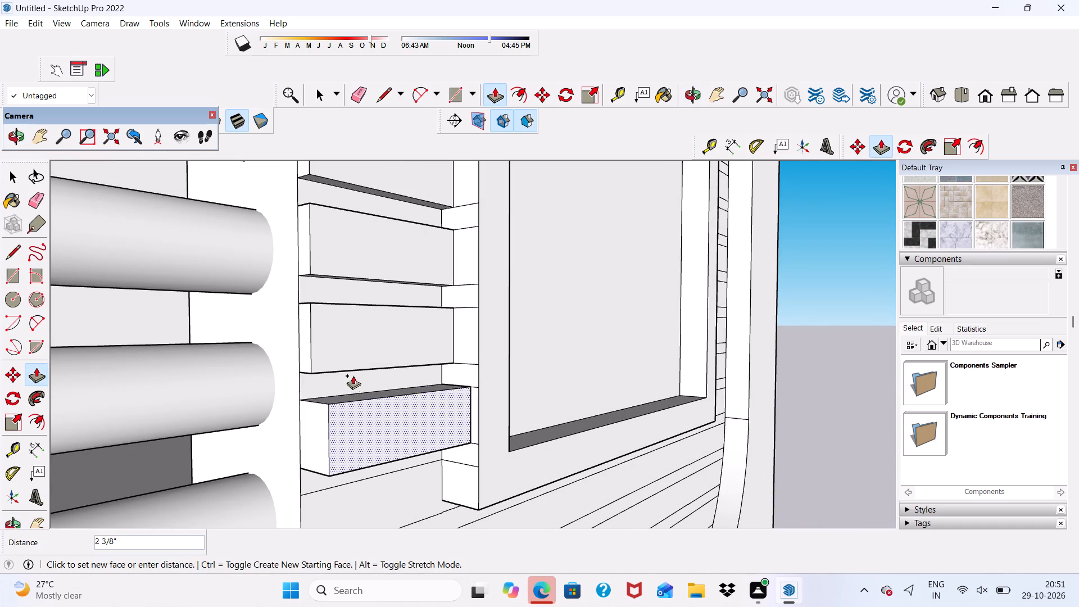
pyautogui.click(334, 371)
# Pull the L-shaped band wrapping under the window frame's lower-left corner out 1", flush with the short bands above.
pyautogui.scroll(-5, 332, 325)
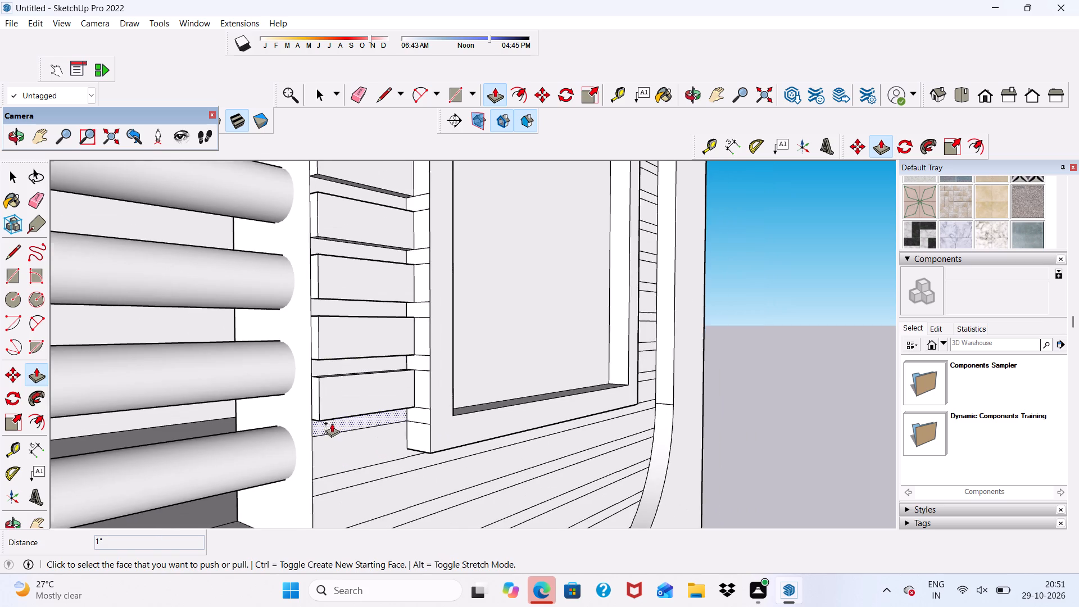
pyautogui.moveTo(332, 424); pyautogui.dragTo(308, 364, button='middle')
pyautogui.scroll(5, 317, 420)
pyautogui.click(317, 418)
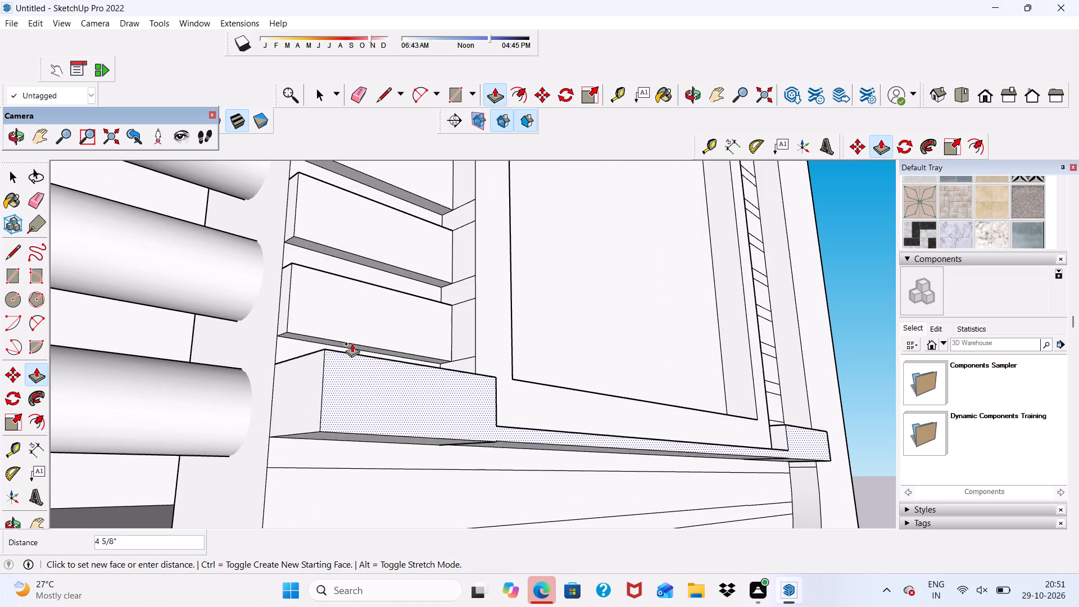
pyautogui.click(330, 338)
# Pull the first full-width band below the L-shaped band under the window out 1", flush with it.
pyautogui.scroll(-5, 317, 309)
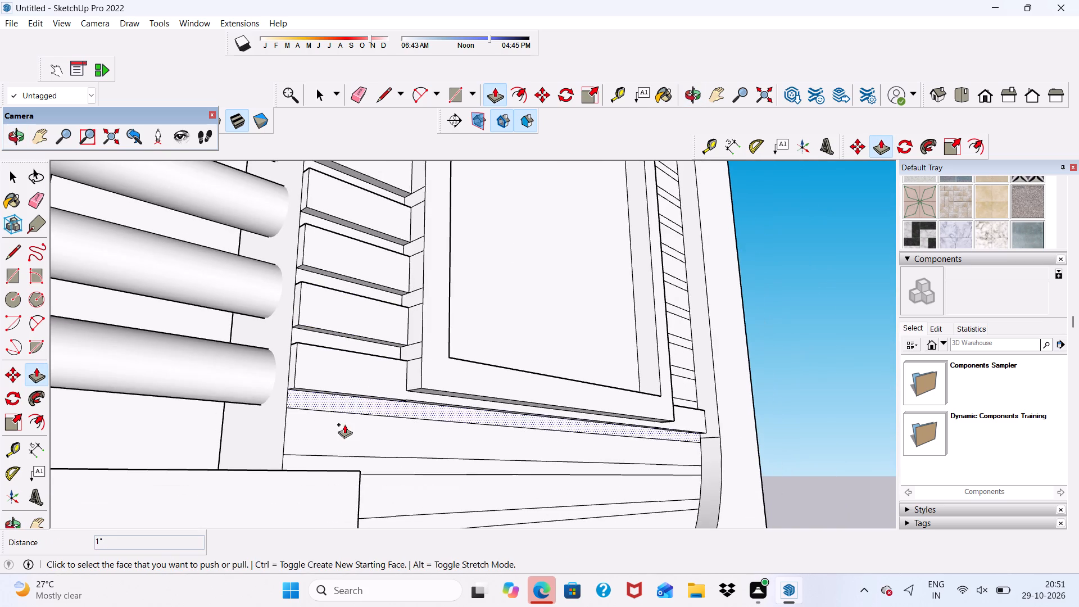
pyautogui.moveTo(344, 424); pyautogui.dragTo(176, 426, button='middle')
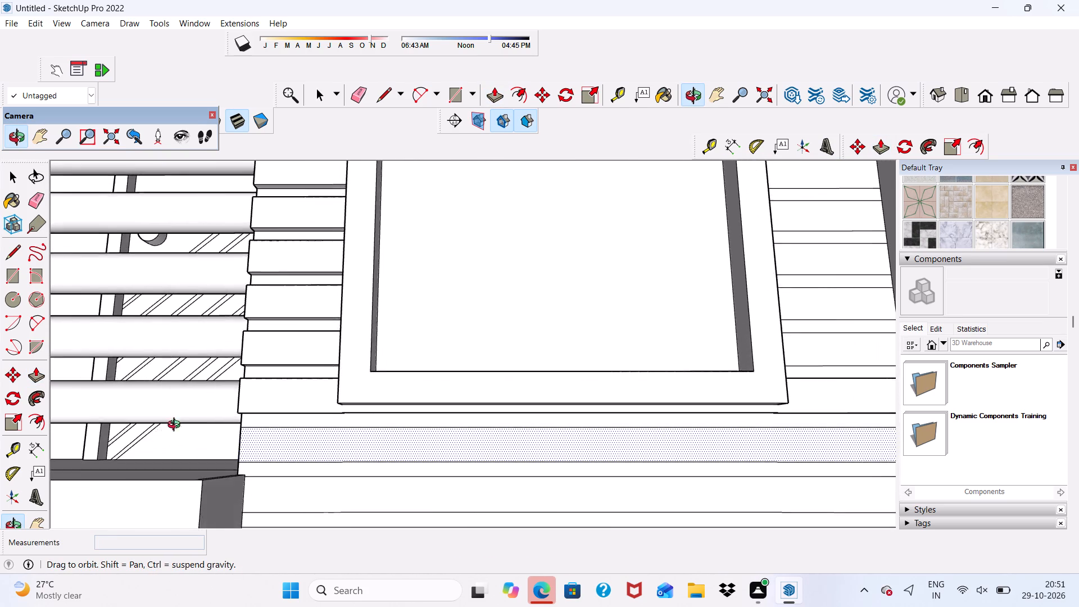
pyautogui.moveTo(176, 426); pyautogui.dragTo(244, 436, button='middle')
pyautogui.scroll(5, 248, 447)
pyautogui.click(248, 443)
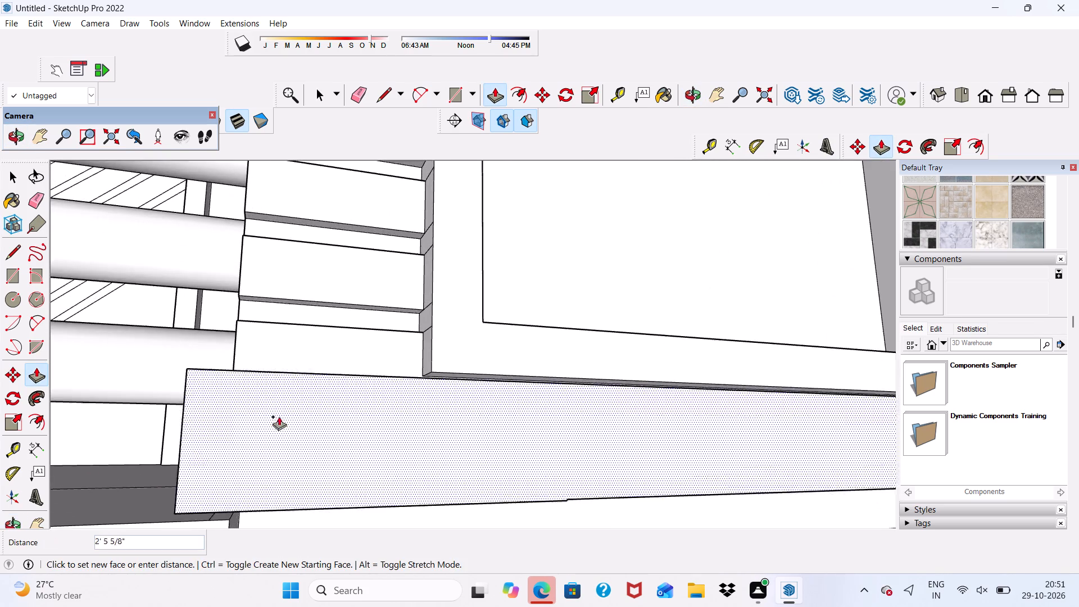
pyautogui.scroll(-8, 261, 393)
pyautogui.scroll(-13, 289, 375)
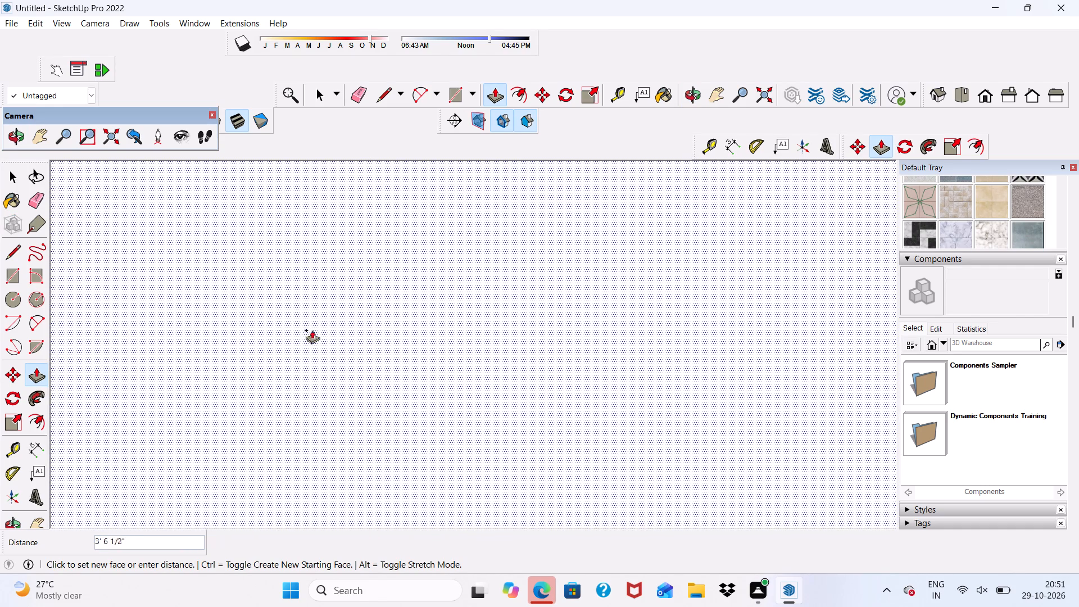
pyautogui.scroll(-9, 312, 330)
pyautogui.moveTo(344, 348); pyautogui.dragTo(474, 505, button='middle')
pyautogui.scroll(-5, 270, 348)
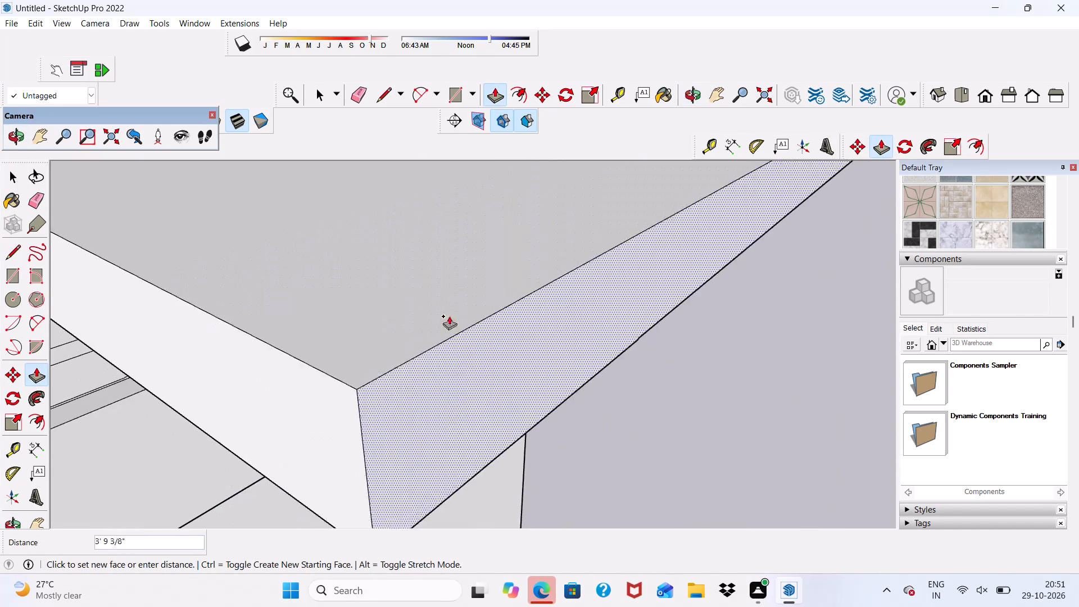
pyautogui.scroll(-6, 449, 316)
pyautogui.scroll(-11, 235, 324)
pyautogui.scroll(7, 148, 243)
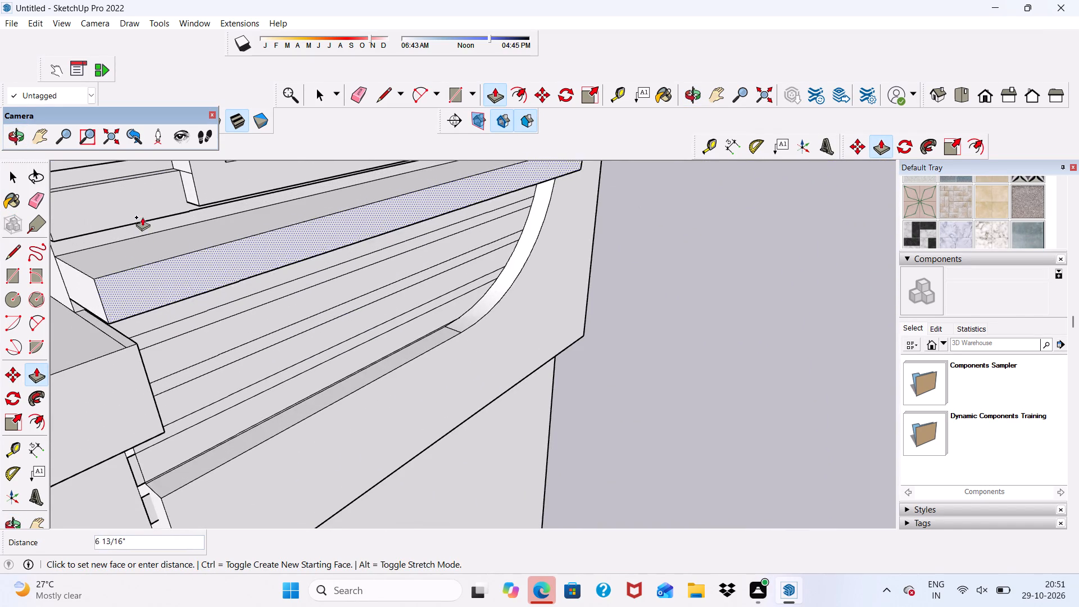
pyautogui.moveTo(142, 216); pyautogui.dragTo(269, 242, button='middle')
pyautogui.scroll(5, 219, 298)
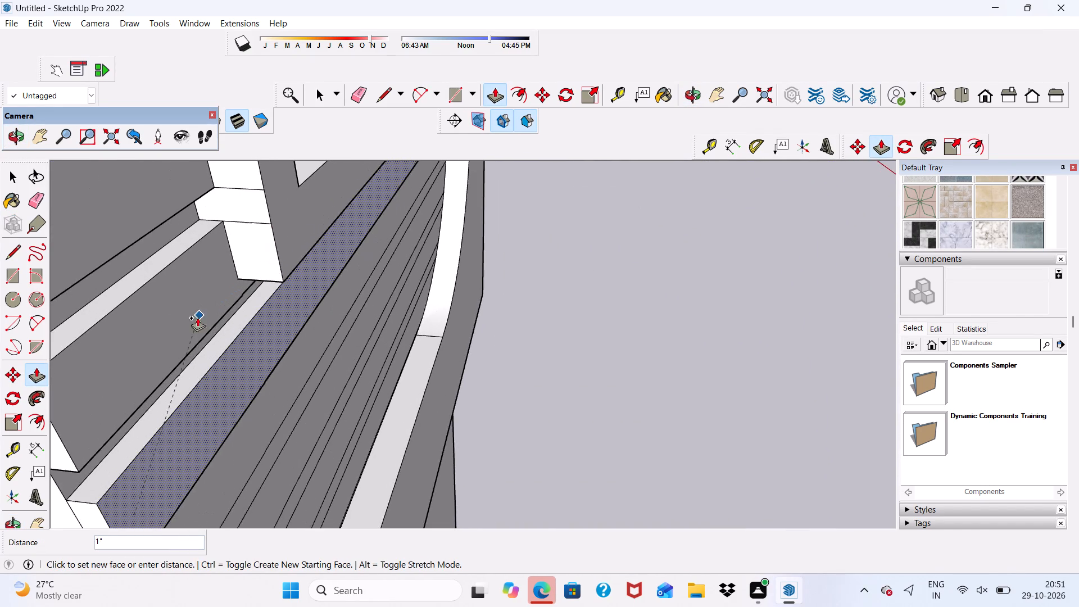
pyautogui.scroll(4, 194, 336)
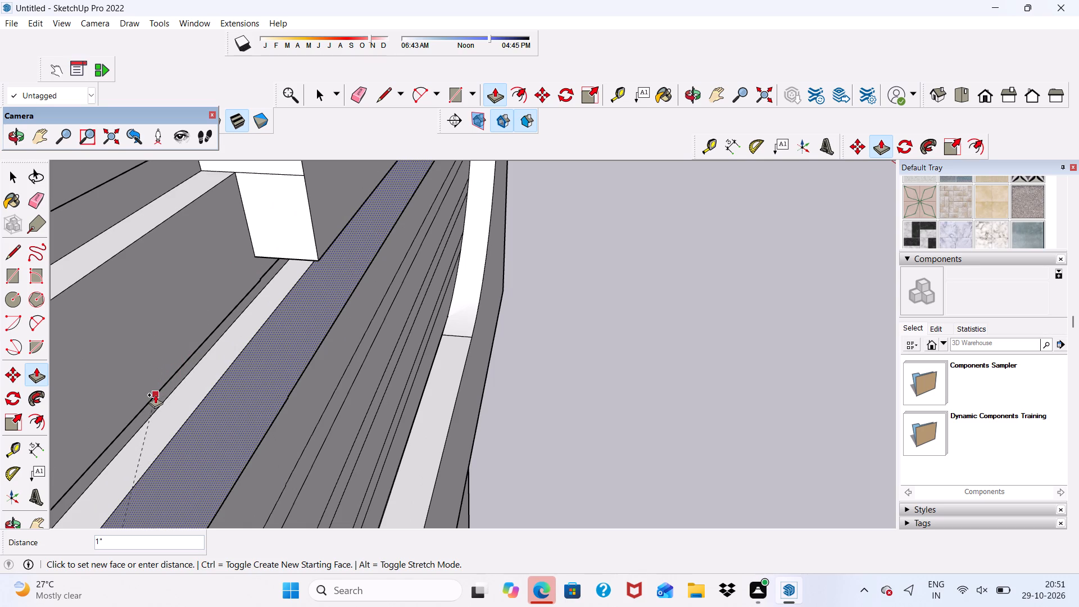
pyautogui.click(144, 400)
# Pull the second full-width band below the window out 1", flush with the raised band above it.
pyautogui.scroll(-4, 150, 403)
pyautogui.moveTo(153, 397); pyautogui.dragTo(96, 263, button='middle')
pyautogui.scroll(-7, 155, 242)
pyautogui.moveTo(196, 396); pyautogui.dragTo(137, 387, button='middle')
pyautogui.scroll(6, 232, 428)
pyautogui.click(203, 391)
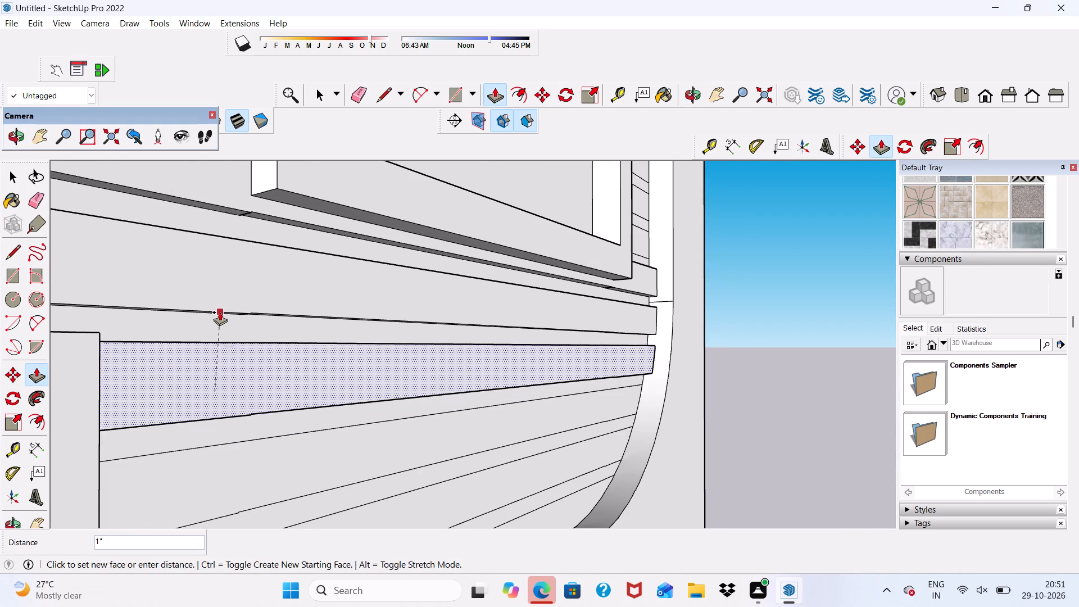
pyautogui.scroll(3, 220, 312)
pyautogui.click(219, 311)
# Pull the third full-width band below the window out 1", leaving the narrow gap above it recessed.
pyautogui.scroll(-7, 217, 288)
pyautogui.moveTo(242, 386); pyautogui.dragTo(179, 288, button='middle')
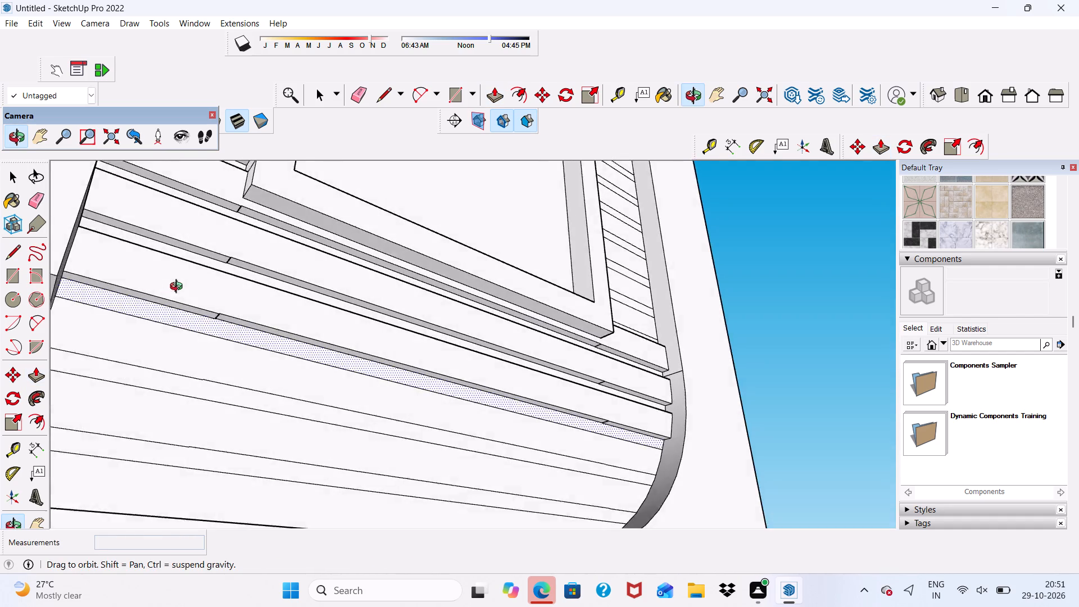
pyautogui.moveTo(179, 288); pyautogui.dragTo(172, 262, button='middle')
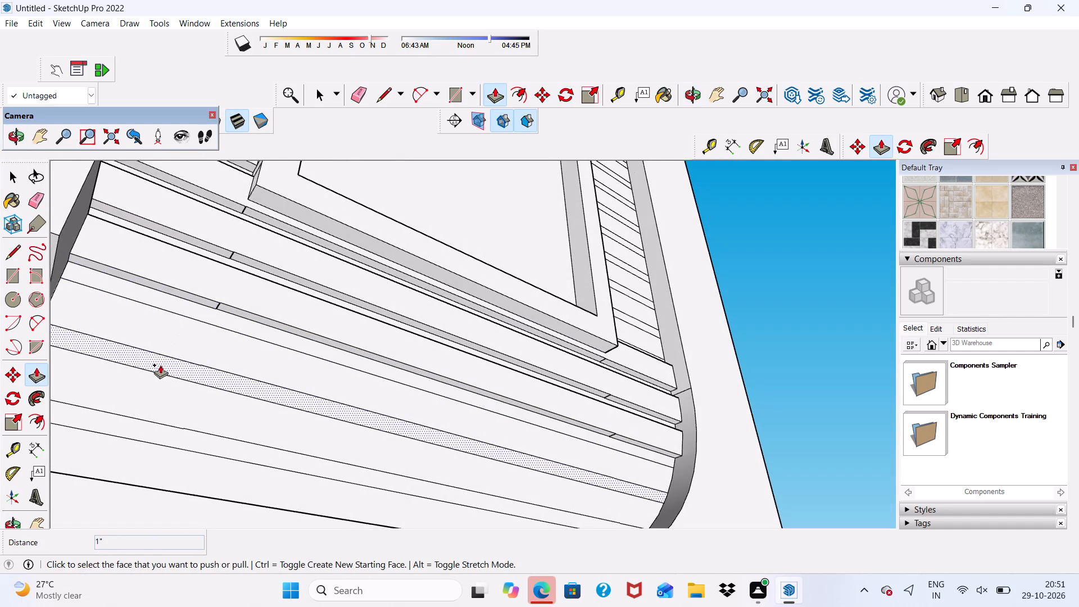
pyautogui.scroll(1, 149, 342)
pyautogui.scroll(-1, 148, 336)
pyautogui.click(147, 332)
pyautogui.scroll(-2, 196, 297)
pyautogui.moveTo(198, 298); pyautogui.dragTo(232, 438, button='middle')
pyautogui.scroll(4, 219, 388)
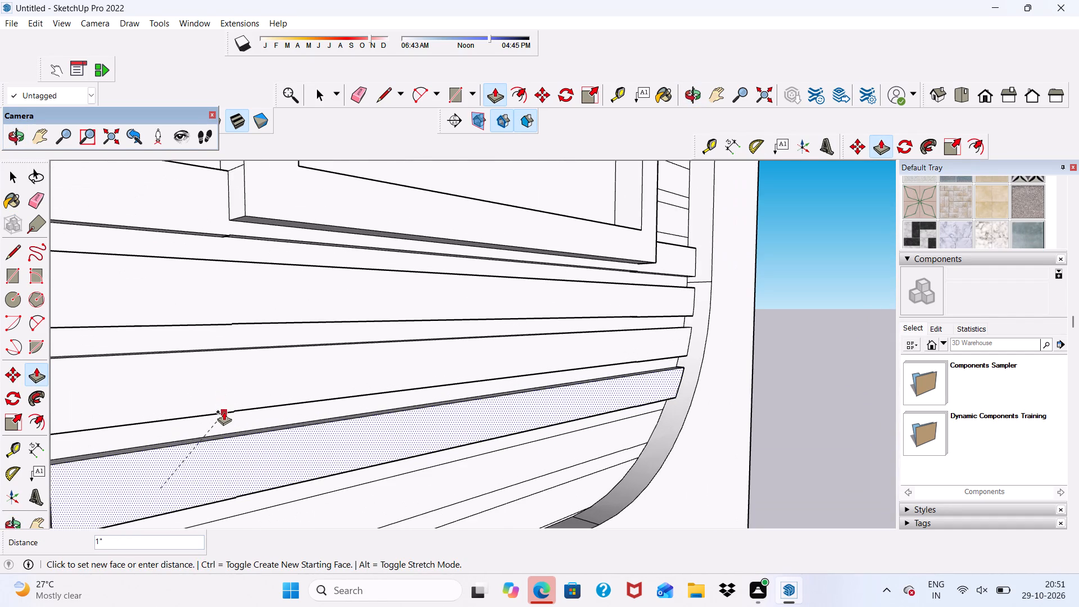
pyautogui.click(224, 411)
# Pull the two lowest bands, running into the curved bottom corner of the frame, out 1" to match those above.
pyautogui.scroll(-7, 210, 284)
pyautogui.moveTo(182, 445); pyautogui.dragTo(179, 416, button='middle')
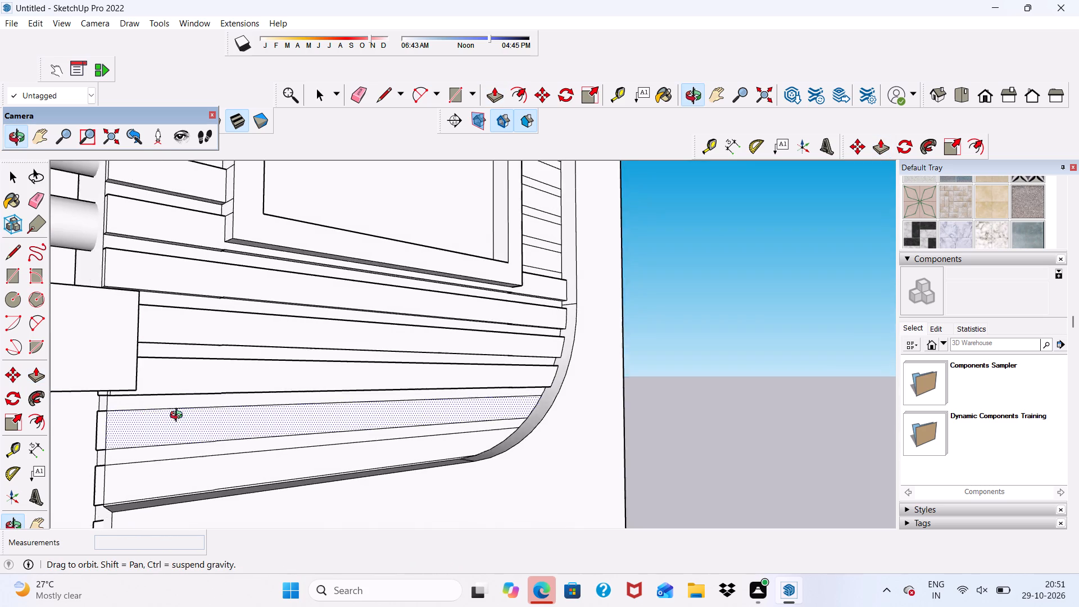
pyautogui.moveTo(179, 416); pyautogui.dragTo(281, 378, button='middle')
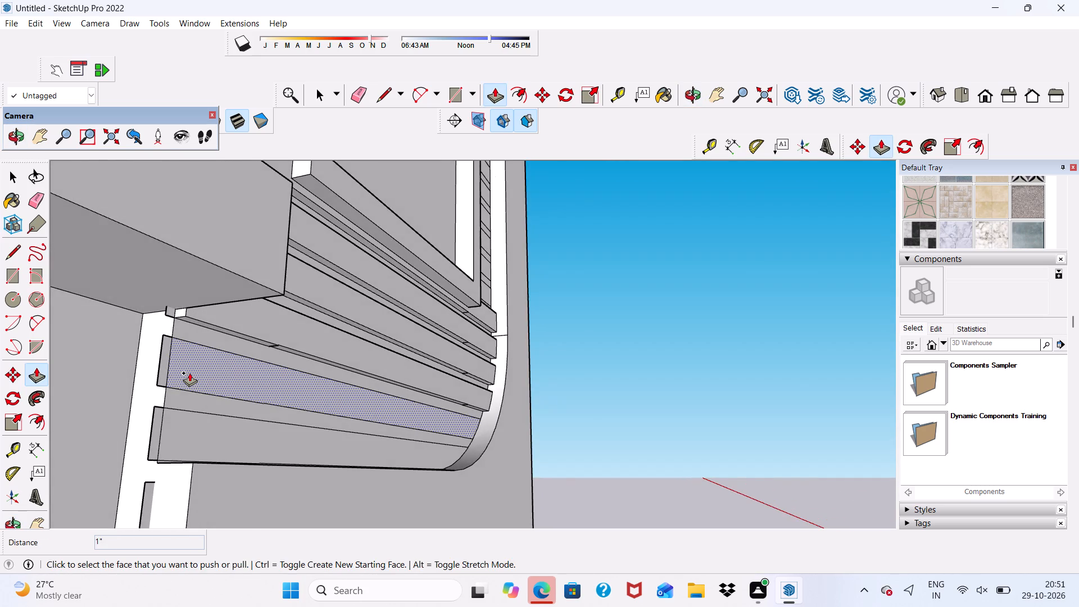
pyautogui.scroll(5, 189, 373)
pyautogui.click(189, 373)
pyautogui.scroll(-3, 225, 323)
pyautogui.scroll(4, 225, 305)
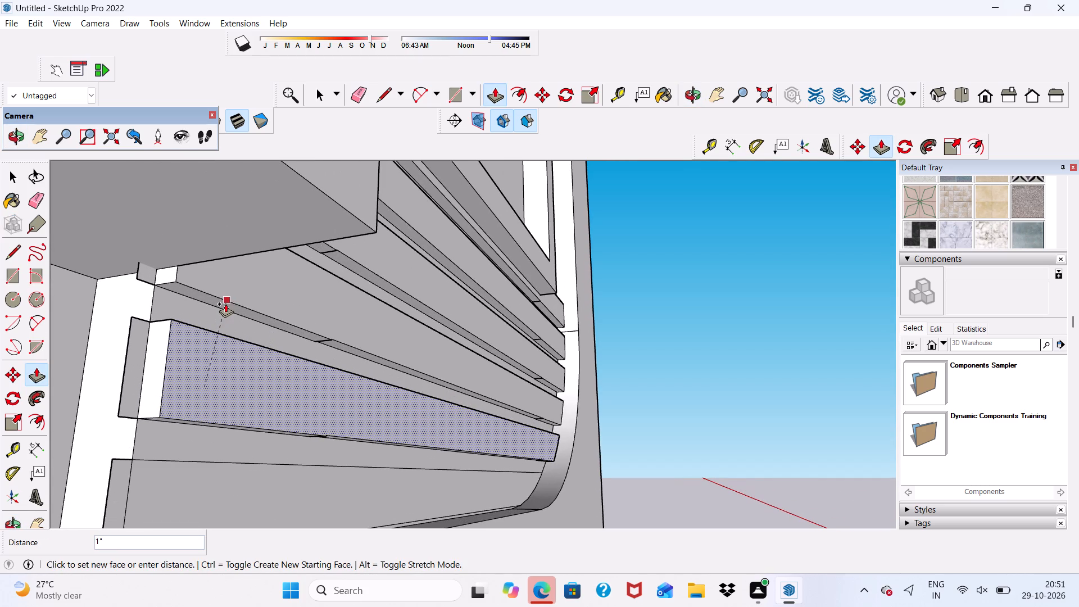
pyautogui.click(225, 303)
pyautogui.scroll(-5, 225, 298)
pyautogui.scroll(4, 193, 435)
pyautogui.click(187, 432)
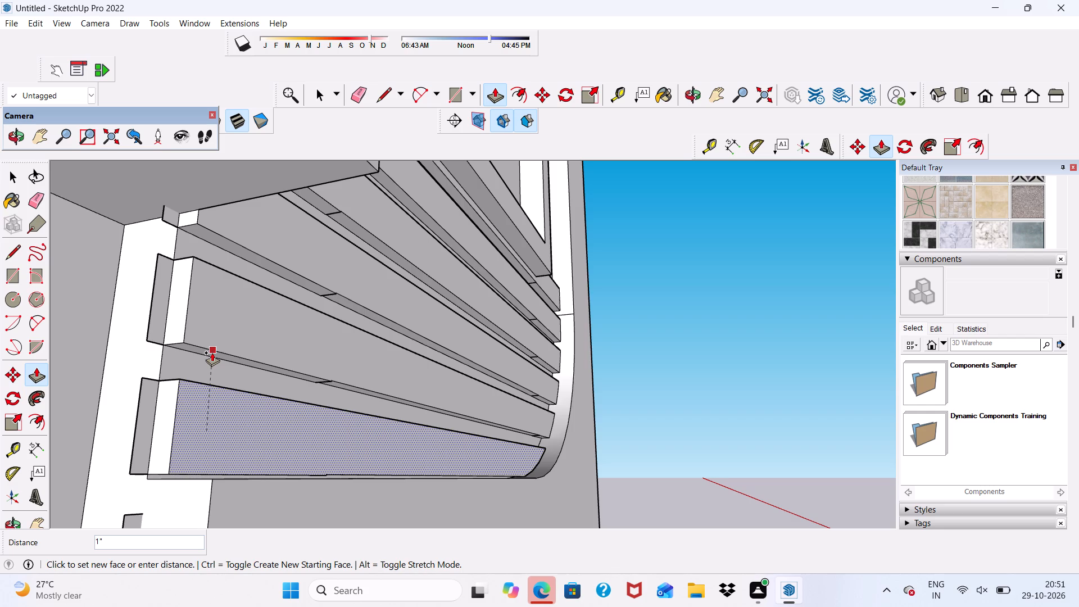
pyautogui.click(212, 352)
# Erase the leftover rectangular outlines on the tower's side face beside the two lowest raised bands.
pyautogui.scroll(-5, 212, 323)
pyautogui.moveTo(217, 363); pyautogui.dragTo(359, 338, button='middle')
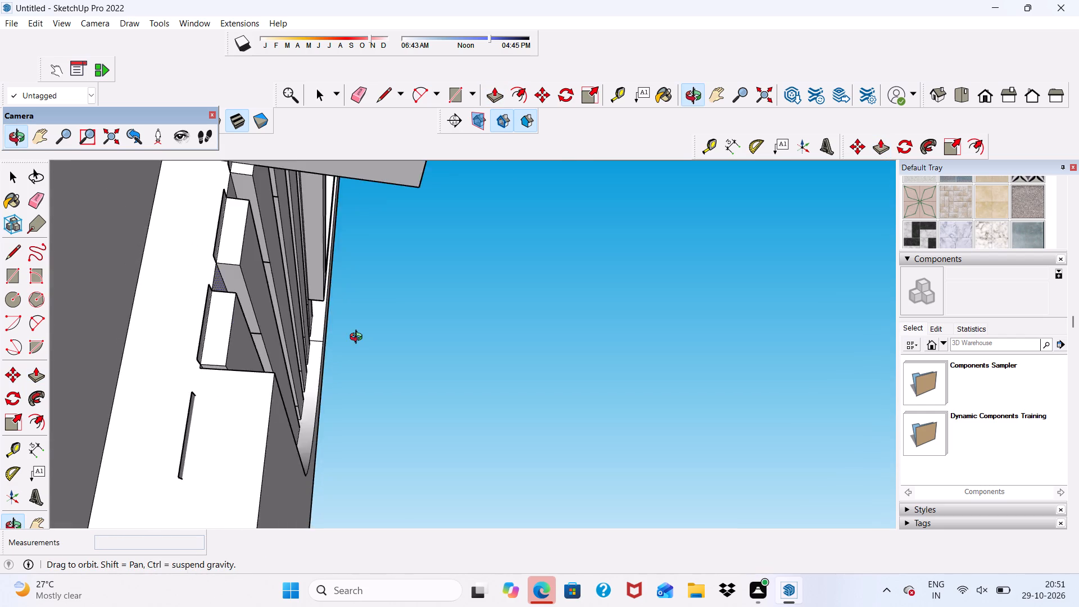
pyautogui.moveTo(359, 338); pyautogui.dragTo(158, 393, button='middle')
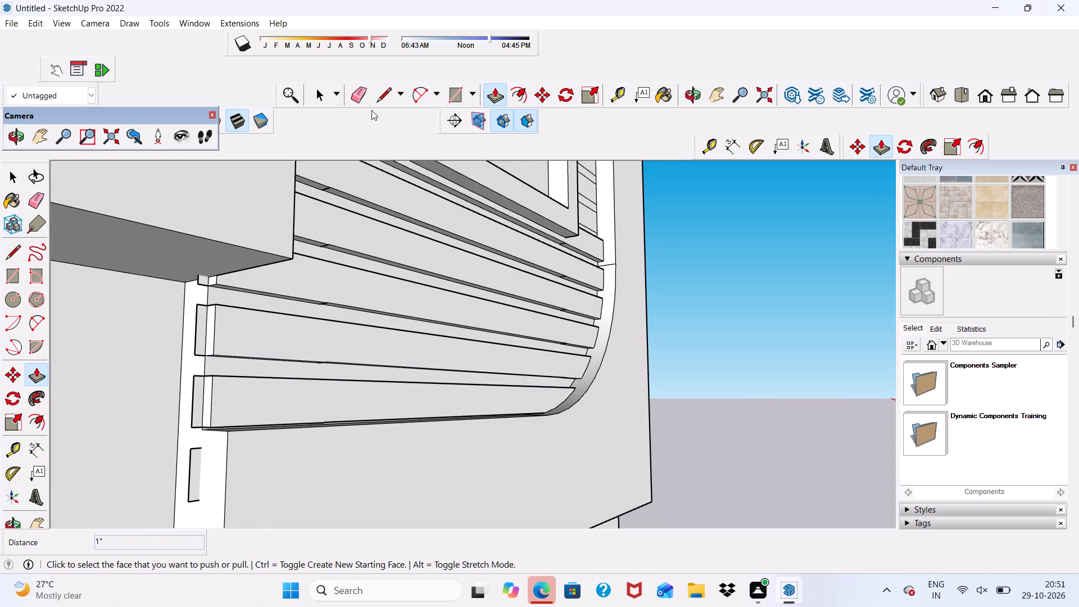
pyautogui.click(357, 94)
pyautogui.scroll(2, 105, 367)
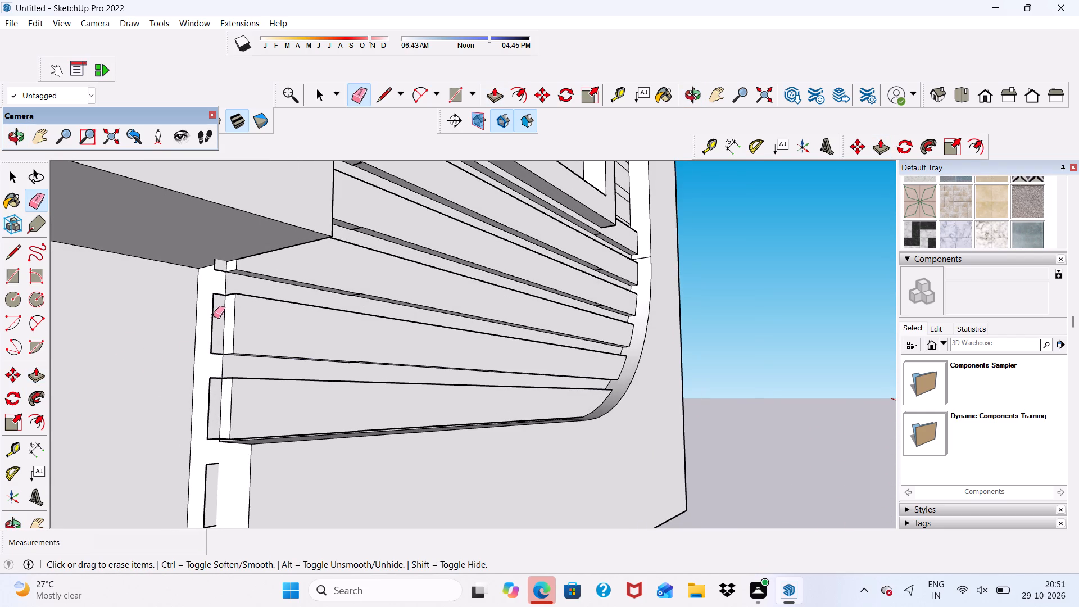
pyautogui.scroll(9, 213, 316)
pyautogui.moveTo(221, 274); pyautogui.dragTo(211, 308)
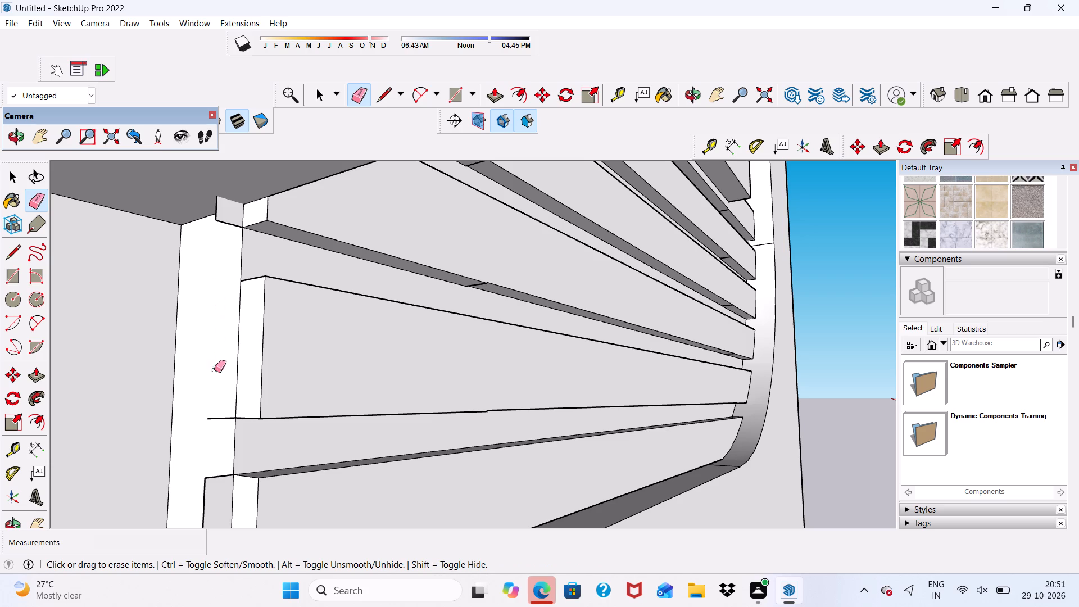
pyautogui.moveTo(217, 411); pyautogui.dragTo(221, 423)
pyautogui.scroll(-7, 217, 309)
pyautogui.scroll(6, 221, 441)
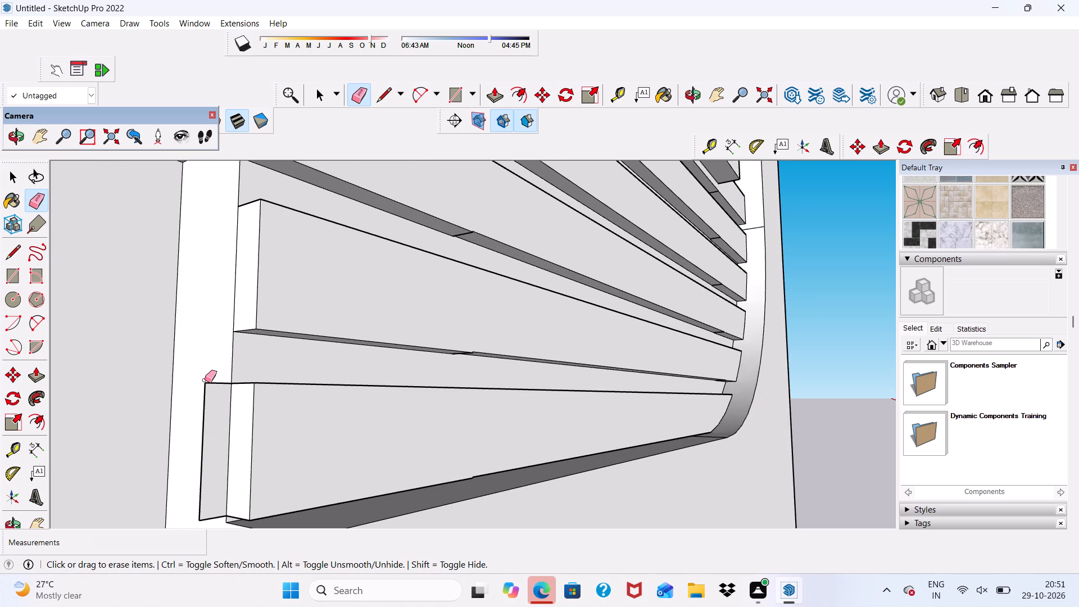
pyautogui.moveTo(206, 372); pyautogui.dragTo(198, 438)
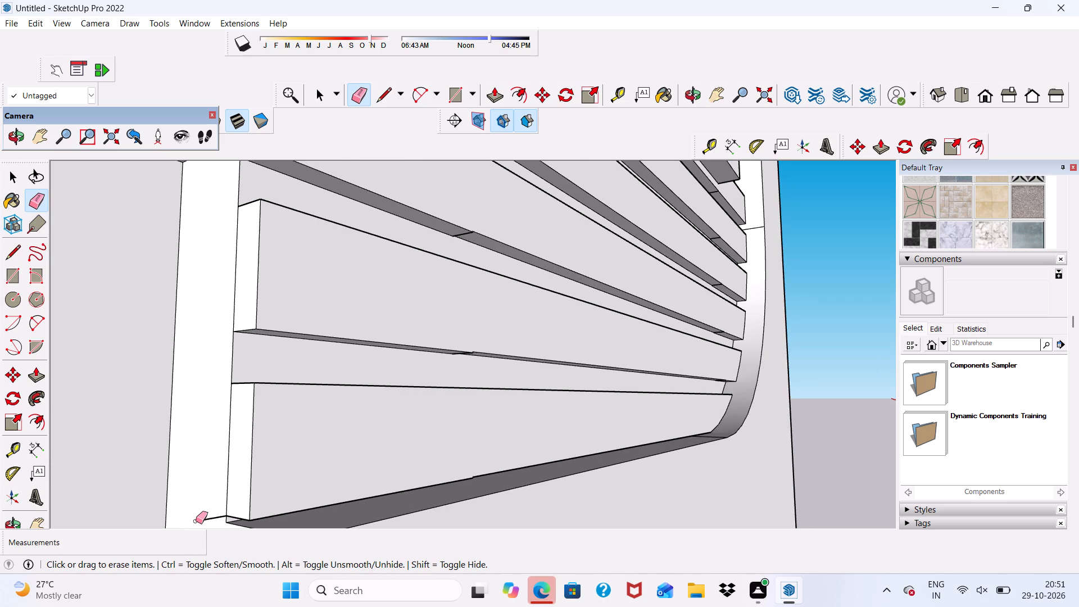
pyautogui.moveTo(203, 515); pyautogui.dragTo(208, 518)
# Erase the leftover outline on the tower's side face at the band end just beneath the balcony slab.
pyautogui.scroll(-5, 206, 441)
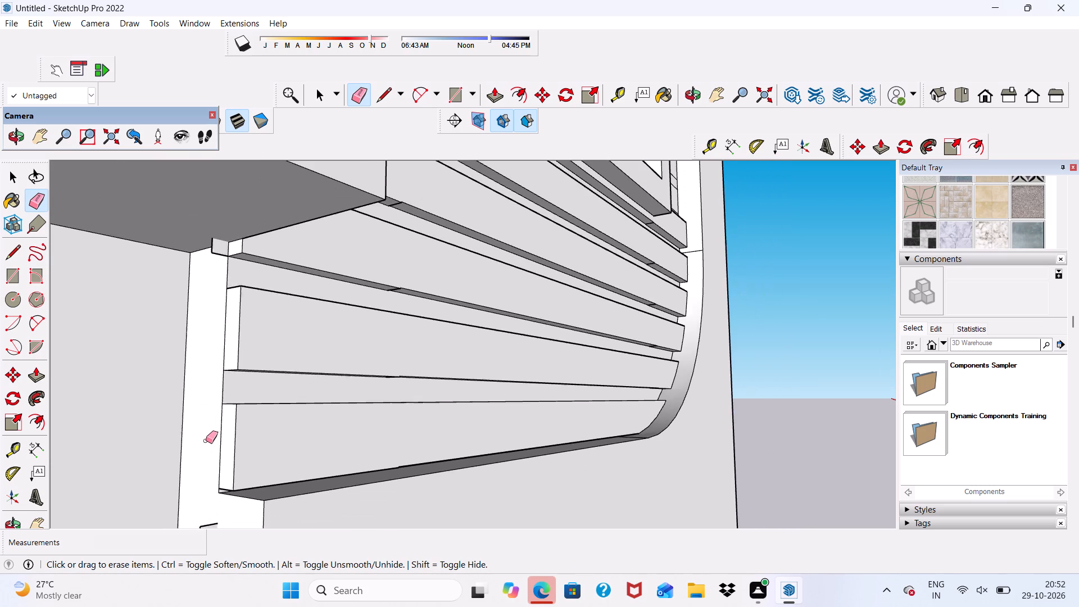
pyautogui.scroll(5, 216, 240)
pyautogui.click(212, 246)
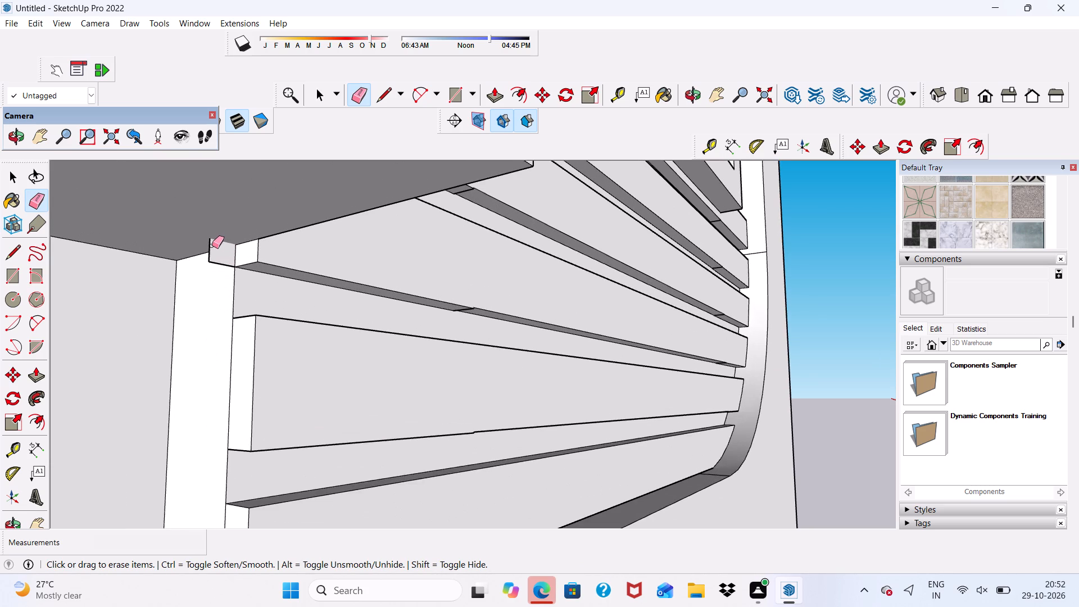
pyautogui.moveTo(209, 253); pyautogui.dragTo(214, 268)
# Erase the three edges of the small stray rectangle on the tower's side face below the lowest band.
pyautogui.scroll(-5, 217, 262)
pyautogui.scroll(-7, 229, 307)
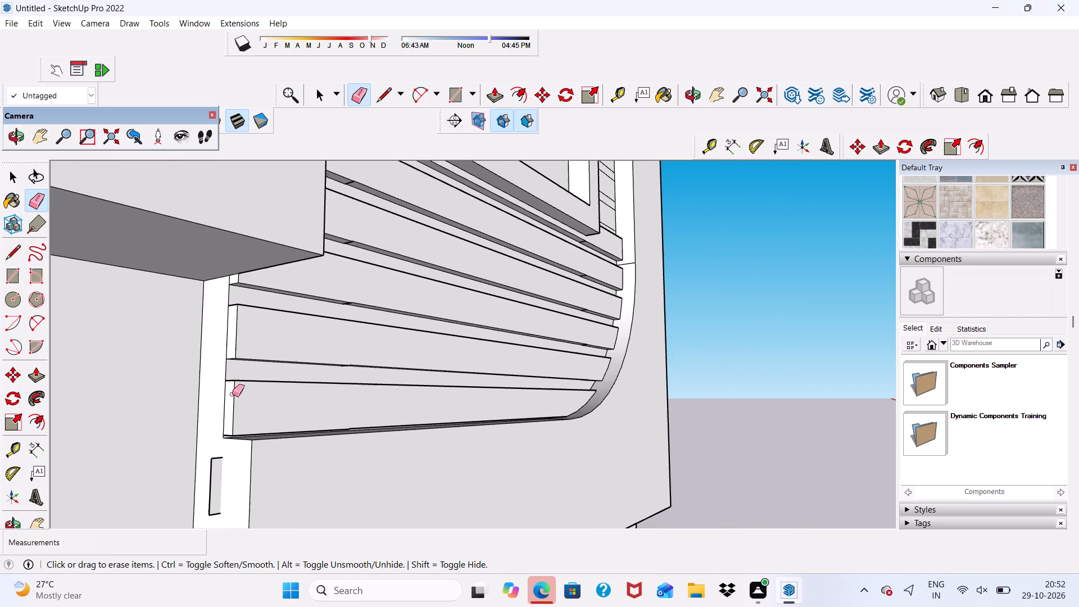
pyautogui.scroll(-5, 230, 370)
pyautogui.moveTo(232, 239); pyautogui.dragTo(165, 332, button='middle')
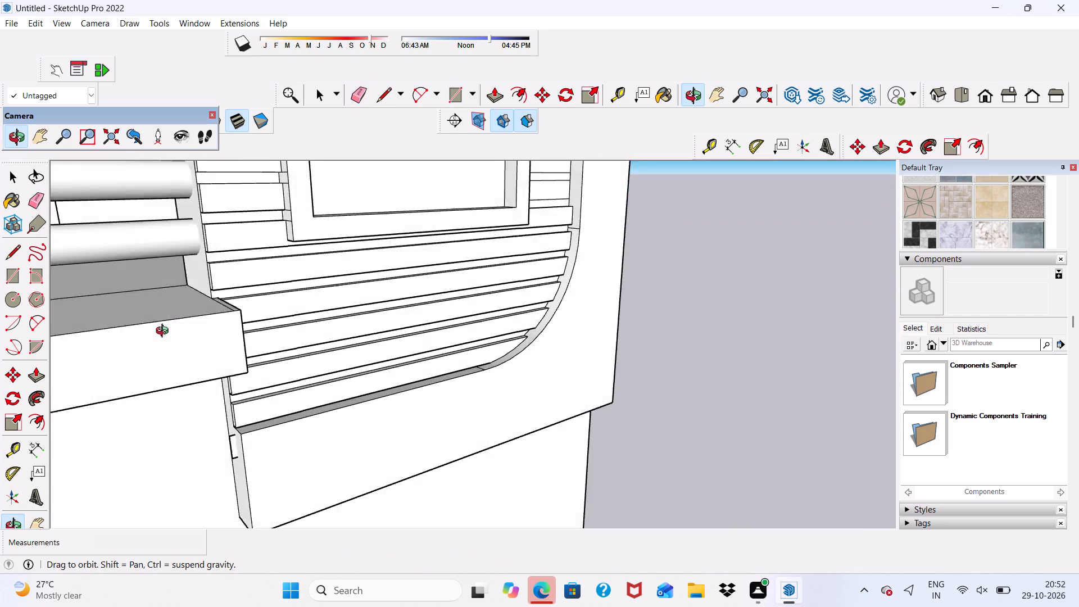
pyautogui.moveTo(165, 332); pyautogui.dragTo(157, 242, button='middle')
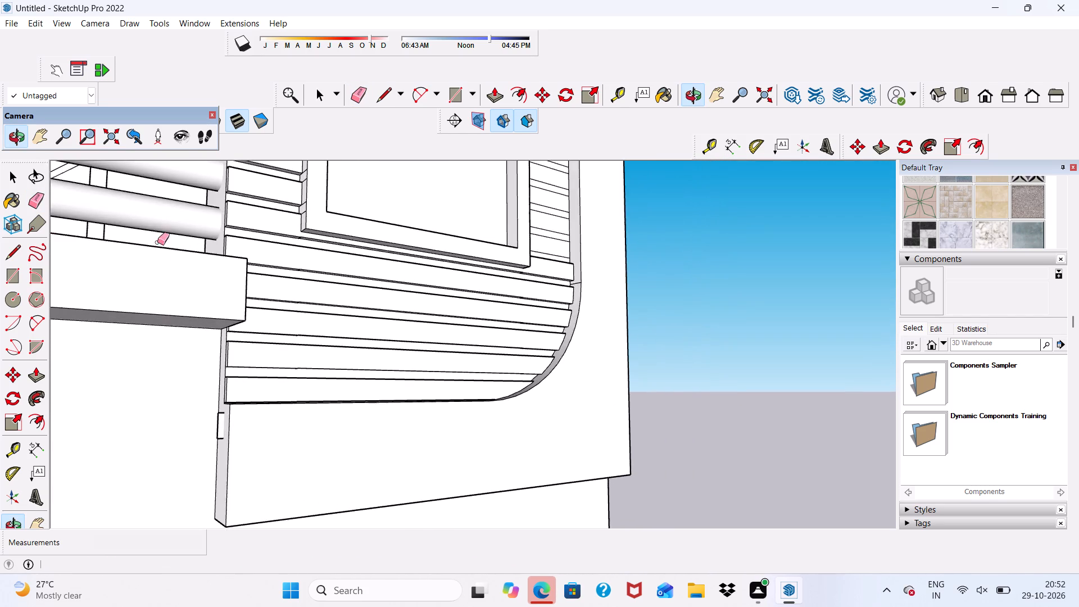
pyautogui.scroll(1, 179, 263)
pyautogui.scroll(-4, 180, 324)
pyautogui.scroll(12, 197, 459)
pyautogui.doubleClick(232, 368)
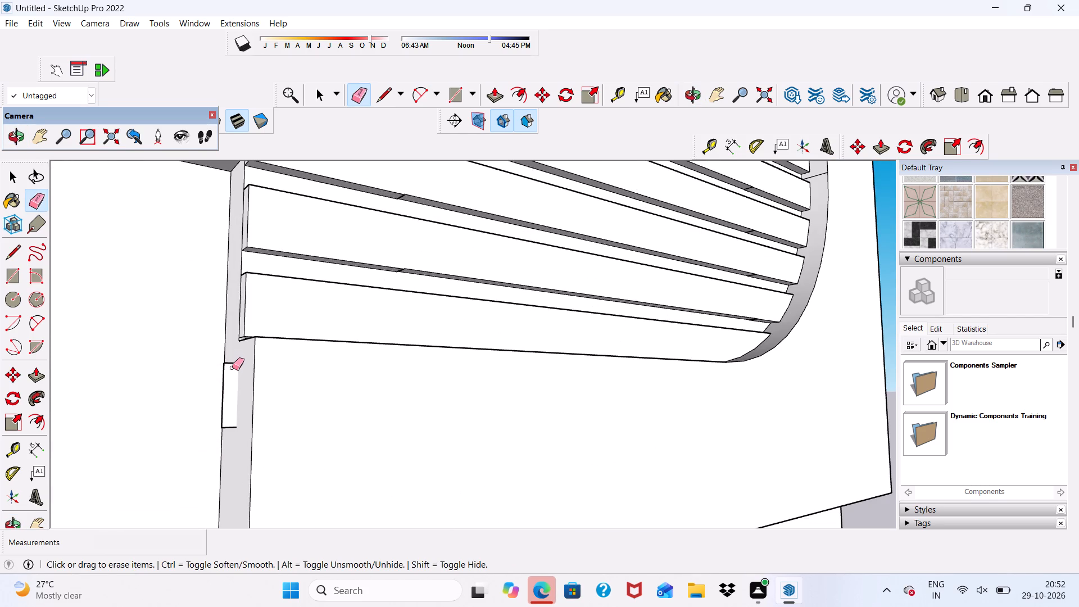
pyautogui.click(231, 363)
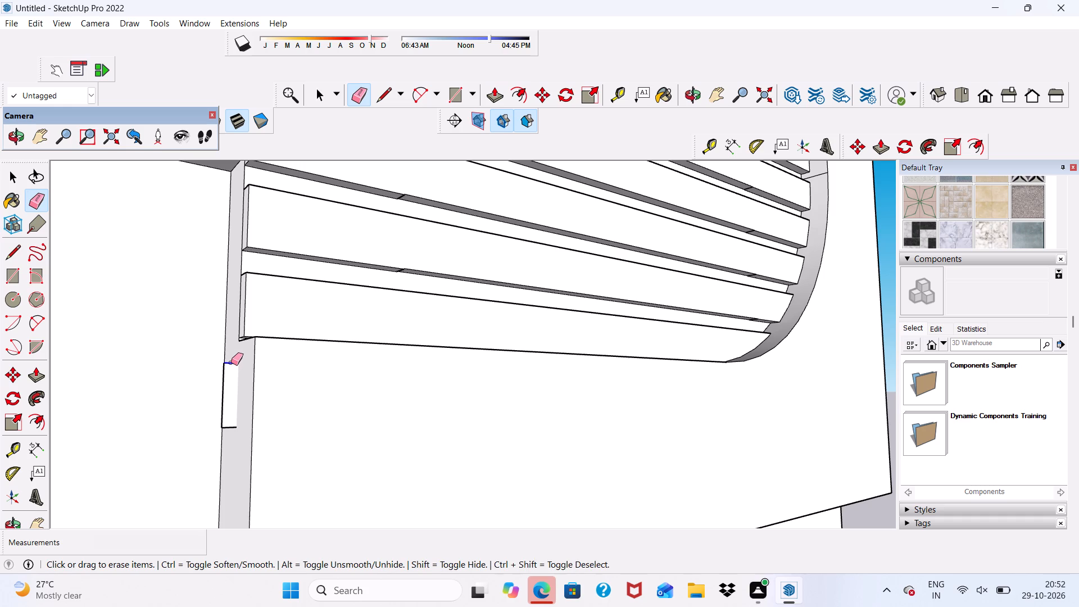
pyautogui.scroll(7, 231, 363)
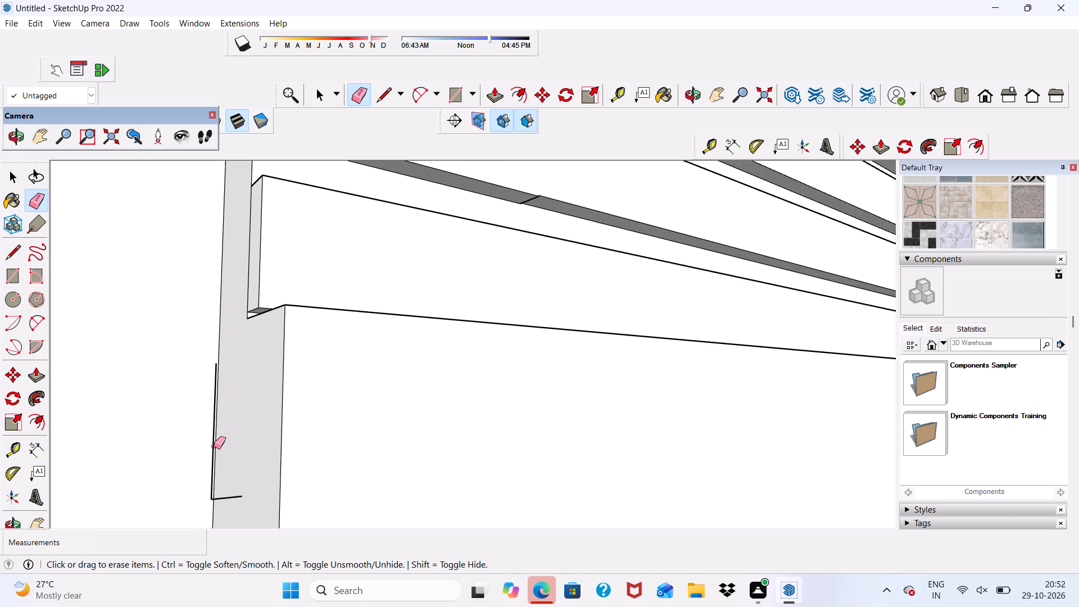
pyautogui.click(214, 450)
pyautogui.moveTo(222, 500); pyautogui.dragTo(226, 505)
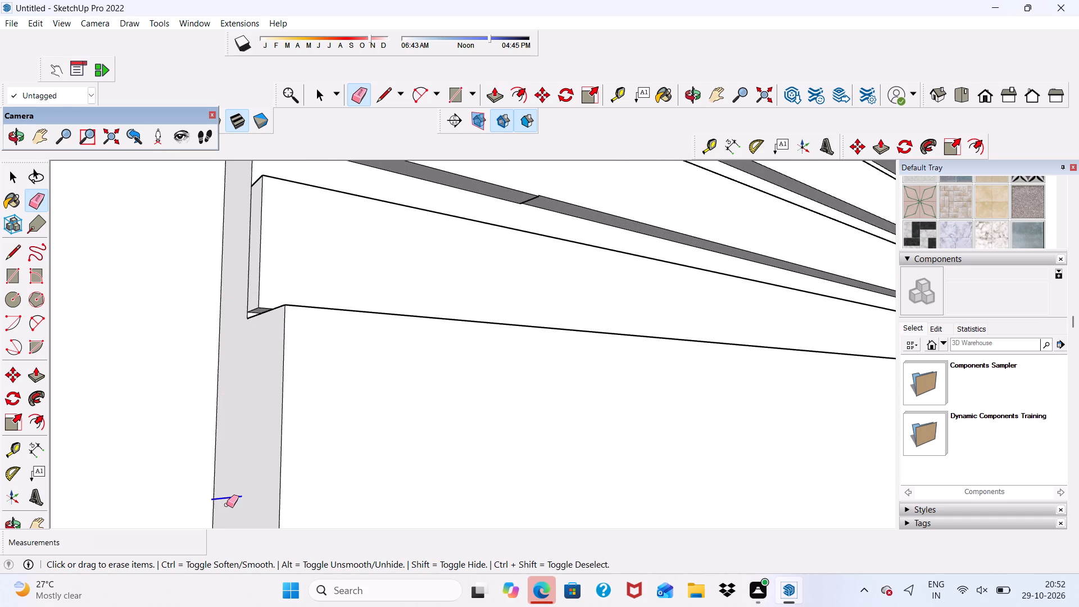
pyautogui.moveTo(226, 505); pyautogui.dragTo(227, 507)
# Pull the lowest short band between the window frame and the right edge of the recess out 1".
pyautogui.scroll(-7, 211, 434)
pyautogui.scroll(1, 280, 435)
pyautogui.scroll(-1, 280, 435)
pyautogui.moveTo(280, 435); pyautogui.dragTo(165, 464, button='middle')
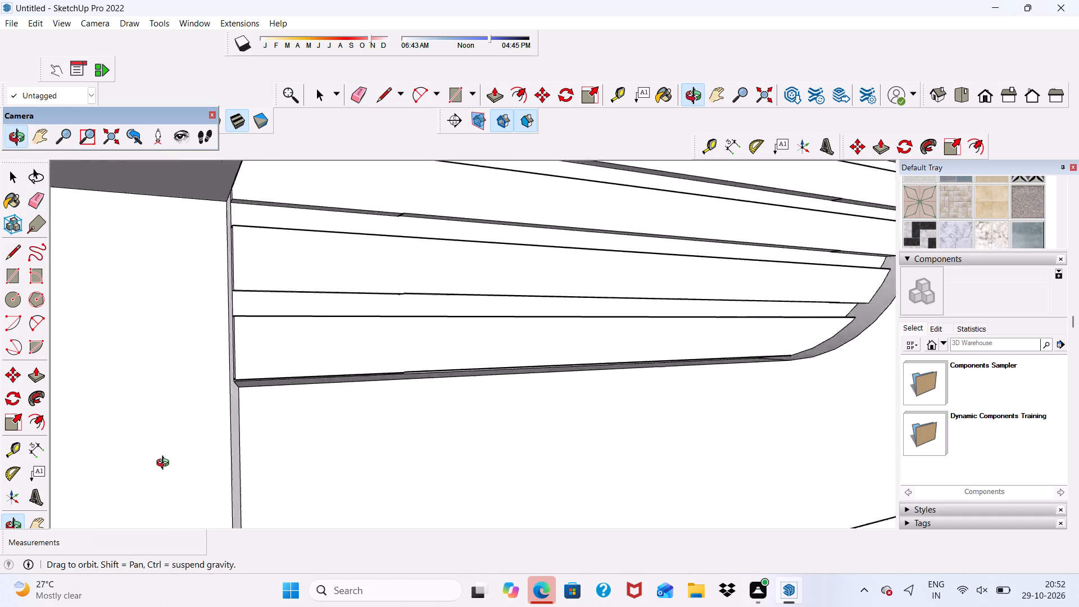
pyautogui.moveTo(165, 464); pyautogui.dragTo(53, 464, button='middle')
pyautogui.scroll(-20, 85, 386)
pyautogui.scroll(-2, 85, 386)
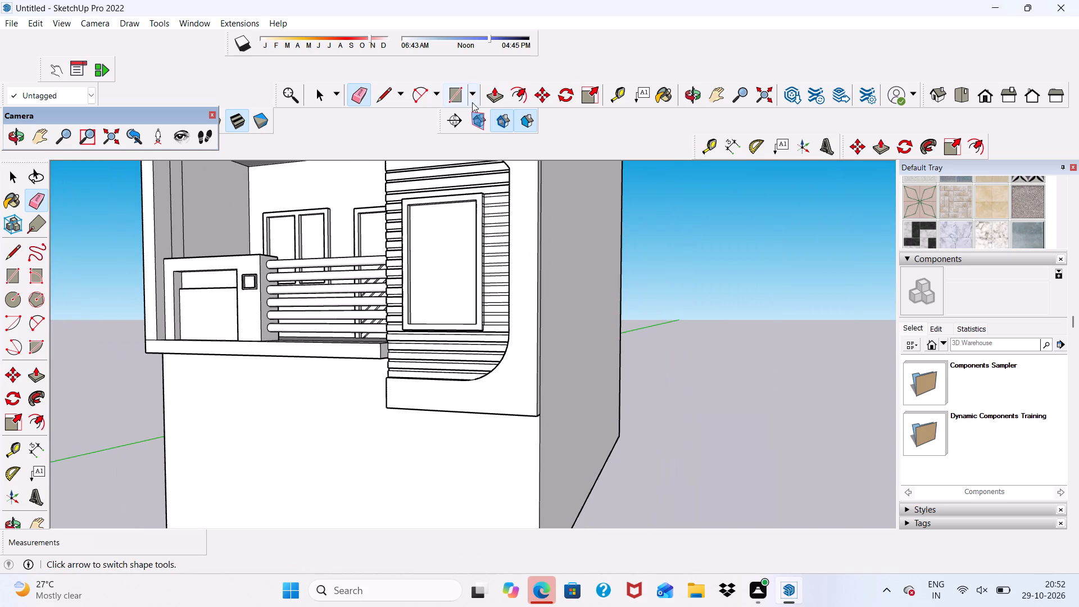
pyautogui.click(502, 99)
pyautogui.scroll(6, 492, 225)
pyautogui.scroll(6, 519, 411)
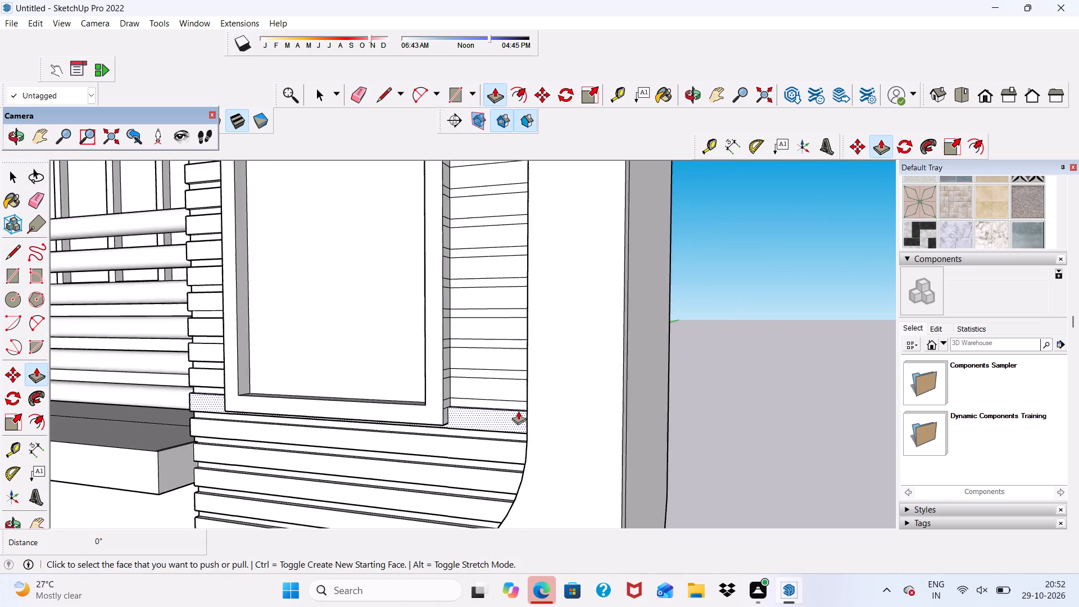
pyautogui.scroll(6, 518, 411)
pyautogui.click(478, 374)
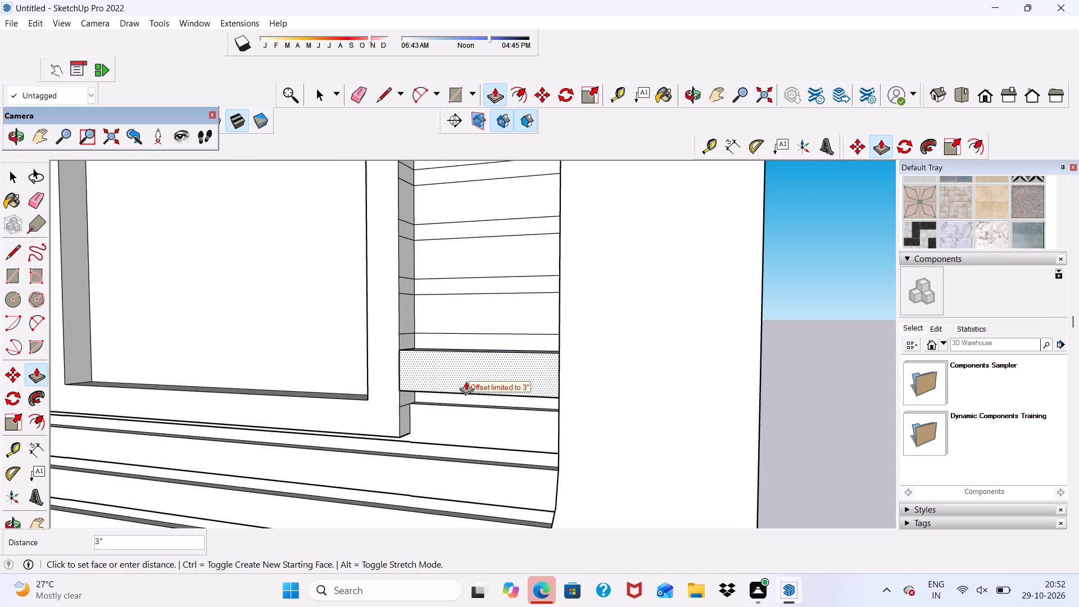
pyautogui.write('1"')
pyautogui.press('Return')
# Pull the second and third short bands up, right of the window, out 1", leaving the narrow gaps recessed.
pyautogui.scroll(3, 465, 383)
pyautogui.scroll(4, 452, 289)
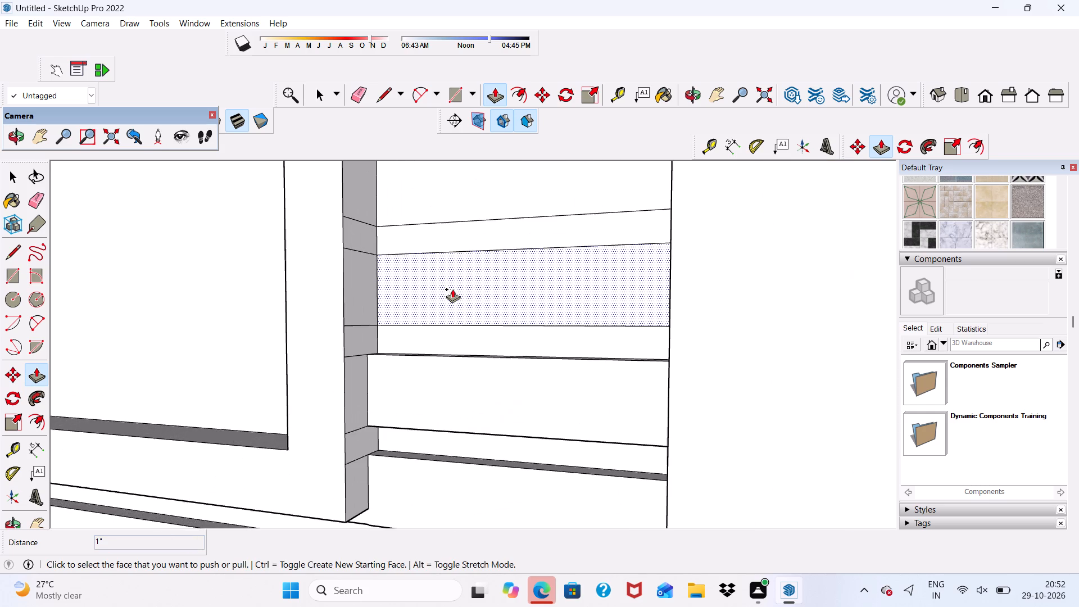
pyautogui.click(452, 289)
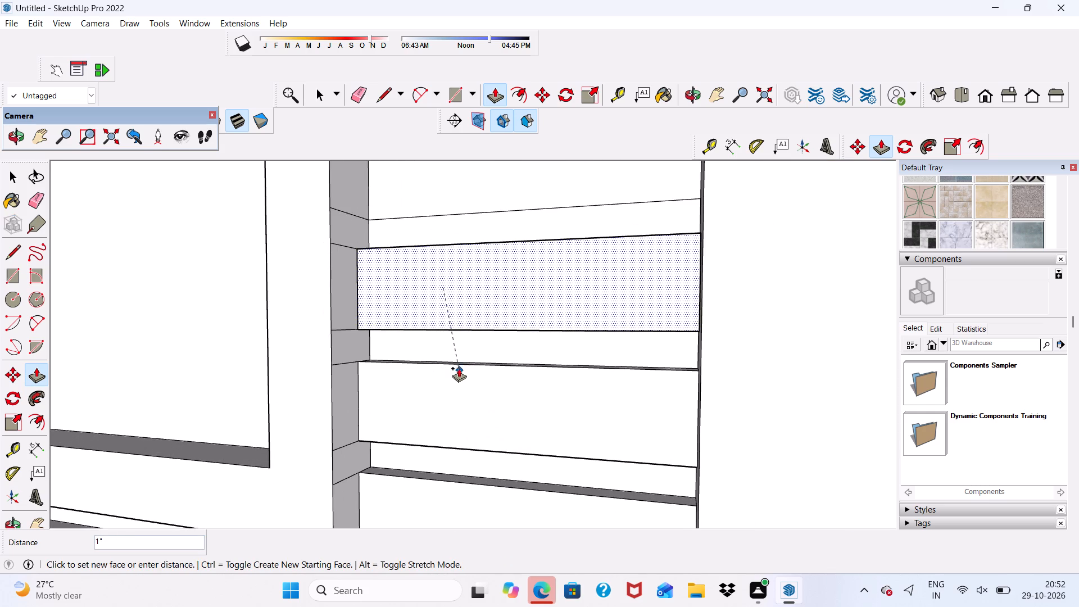
pyautogui.click(458, 364)
pyautogui.click(436, 197)
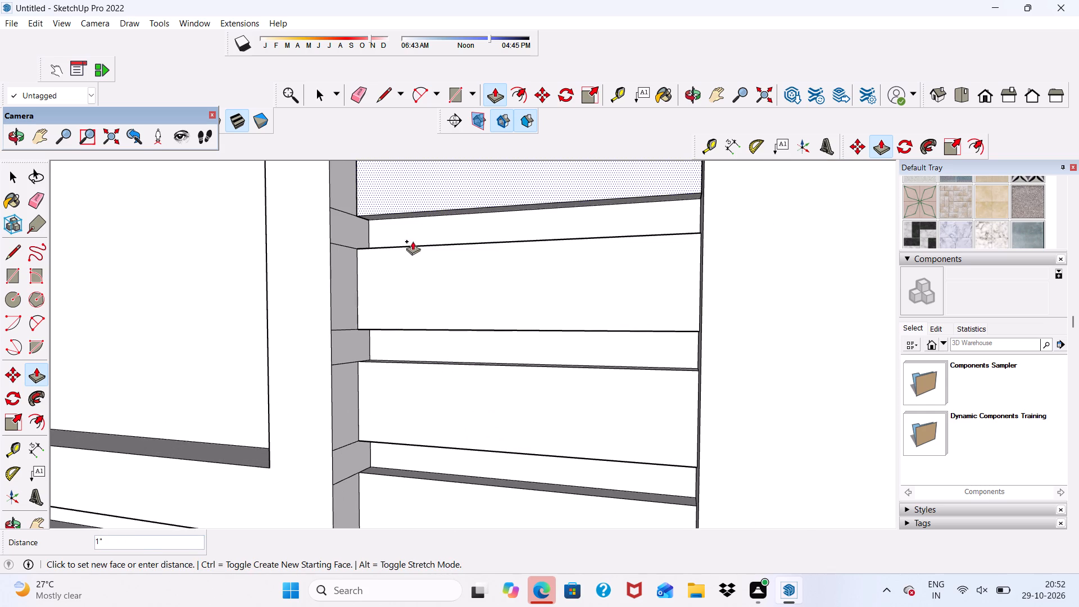
pyautogui.scroll(4, 425, 235)
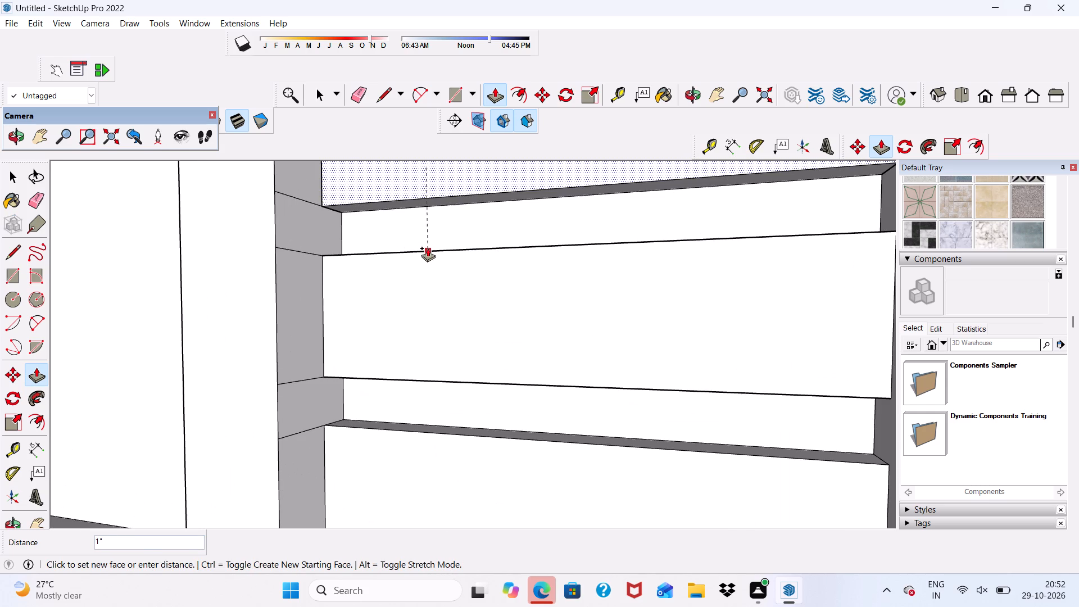
pyautogui.click(421, 248)
# Pull the fourth short band up, right of the window, out 1", flush with the raised bands below it.
pyautogui.scroll(-12, 420, 253)
pyautogui.scroll(2, 455, 188)
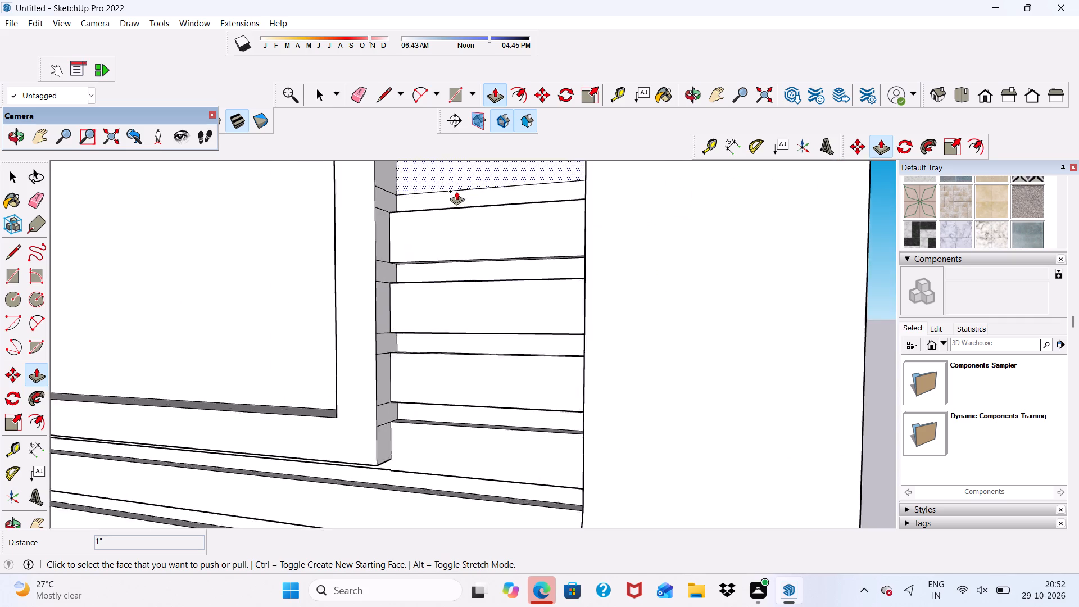
pyautogui.scroll(5, 456, 191)
pyautogui.scroll(-18, 456, 191)
pyautogui.scroll(14, 474, 244)
pyautogui.scroll(-1, 466, 297)
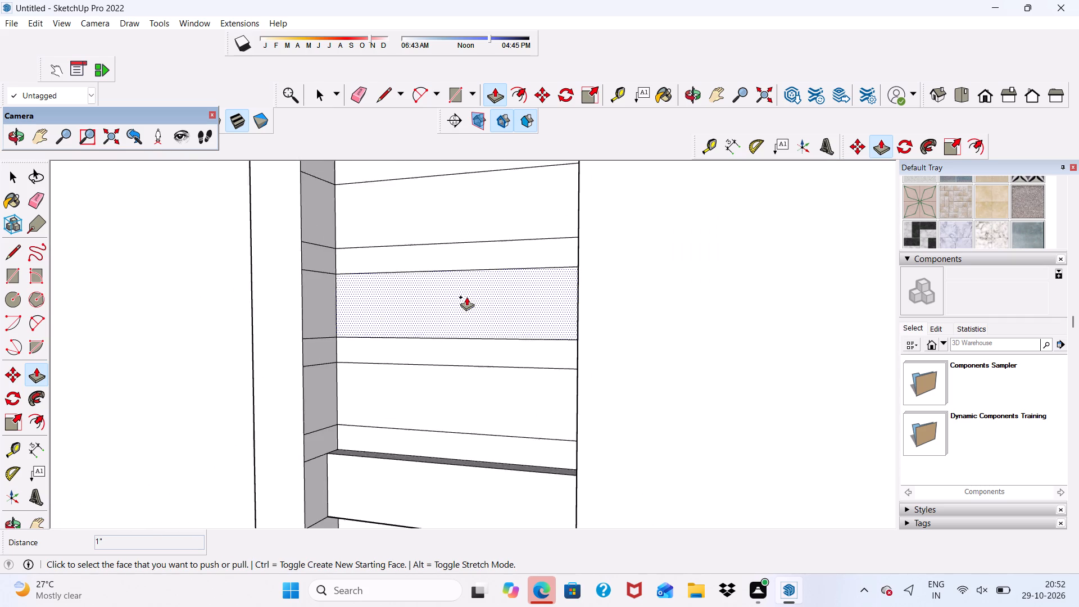
pyautogui.moveTo(466, 297); pyautogui.dragTo(436, 363, button='middle')
pyautogui.scroll(5, 429, 392)
pyautogui.click(428, 393)
pyautogui.scroll(-7, 336, 284)
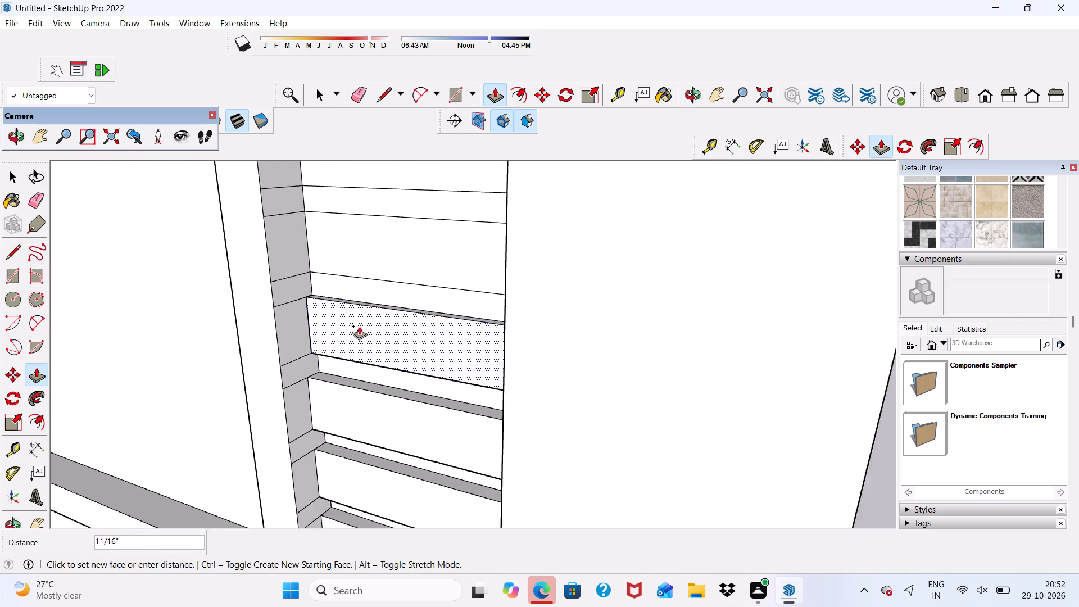
pyautogui.scroll(-2, 359, 326)
pyautogui.scroll(3, 369, 386)
pyautogui.click(387, 375)
# Pull the fifth and sixth short bands up, right of the window, out 1" to match those below.
pyautogui.scroll(-5, 387, 373)
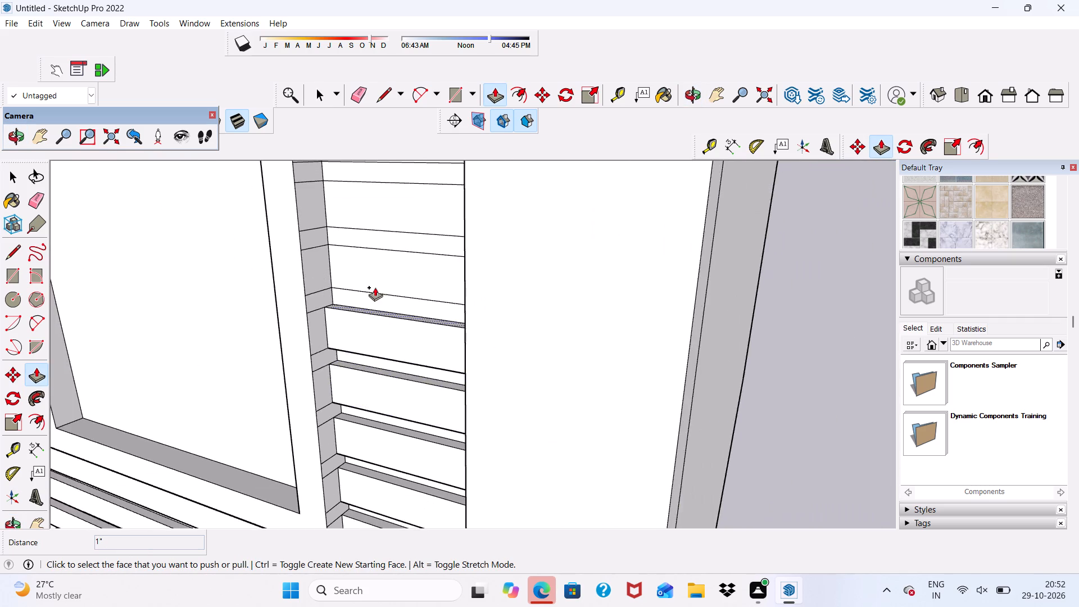
pyautogui.scroll(7, 374, 273)
pyautogui.click(374, 273)
pyautogui.click(370, 355)
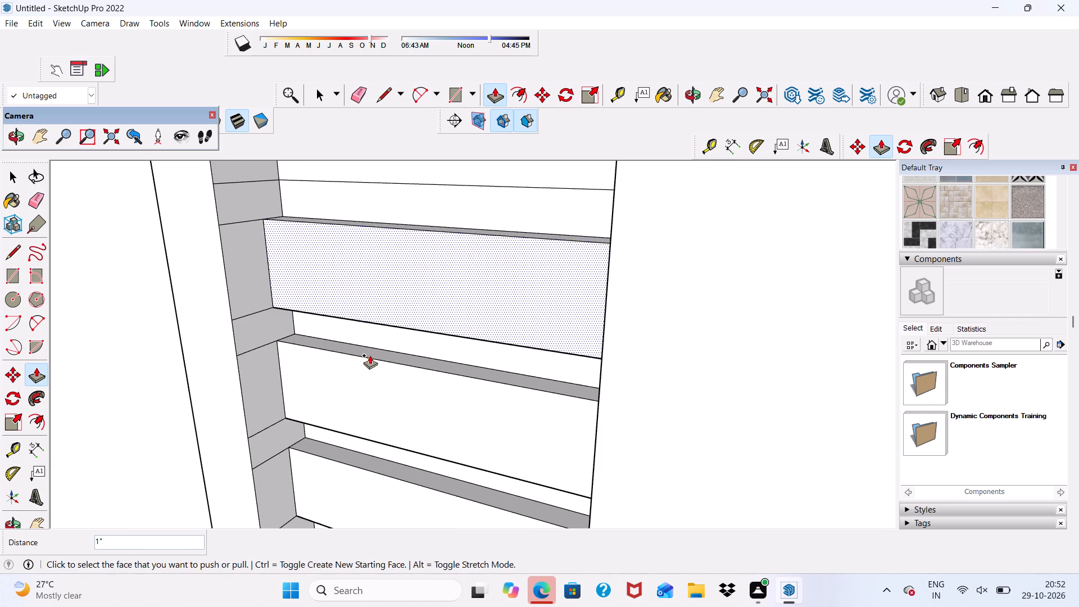
pyautogui.scroll(-7, 370, 355)
pyautogui.scroll(4, 354, 248)
pyautogui.click(354, 248)
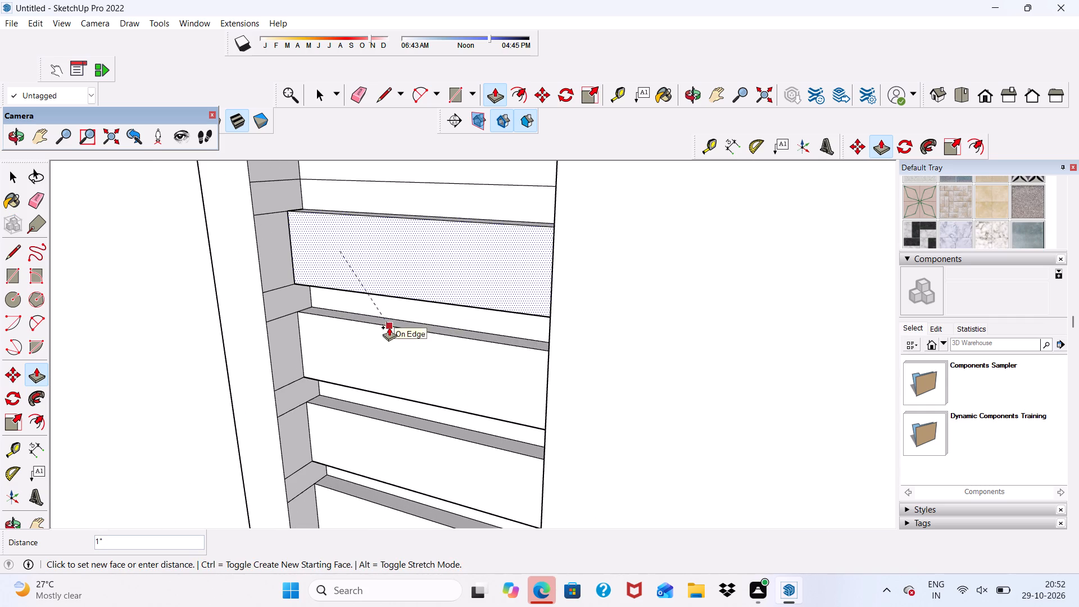
pyautogui.click(389, 327)
# Pull the seventh and eighth short bands up, right of the window, out 1", keeping the gaps between them recessed.
pyautogui.scroll(-6, 382, 306)
pyautogui.scroll(7, 396, 207)
pyautogui.click(396, 207)
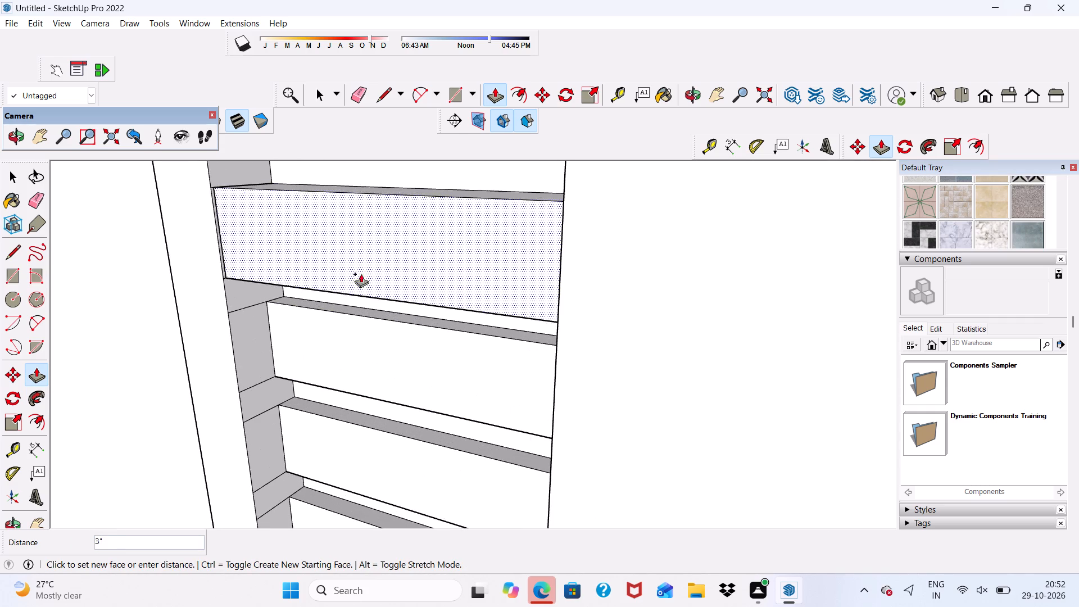
pyautogui.click(376, 315)
pyautogui.scroll(-6, 376, 318)
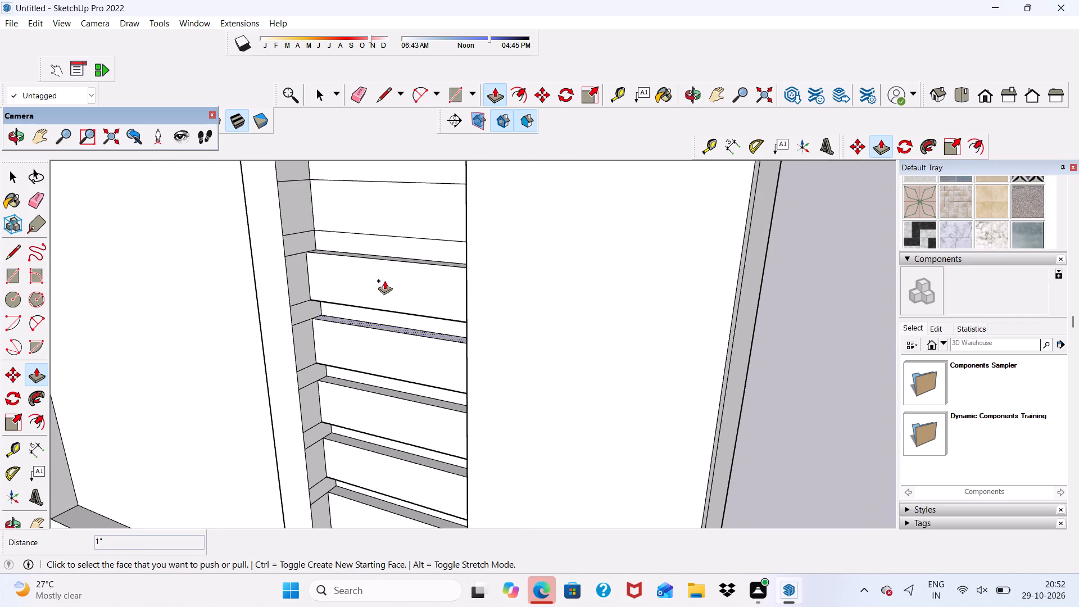
pyautogui.click(377, 214)
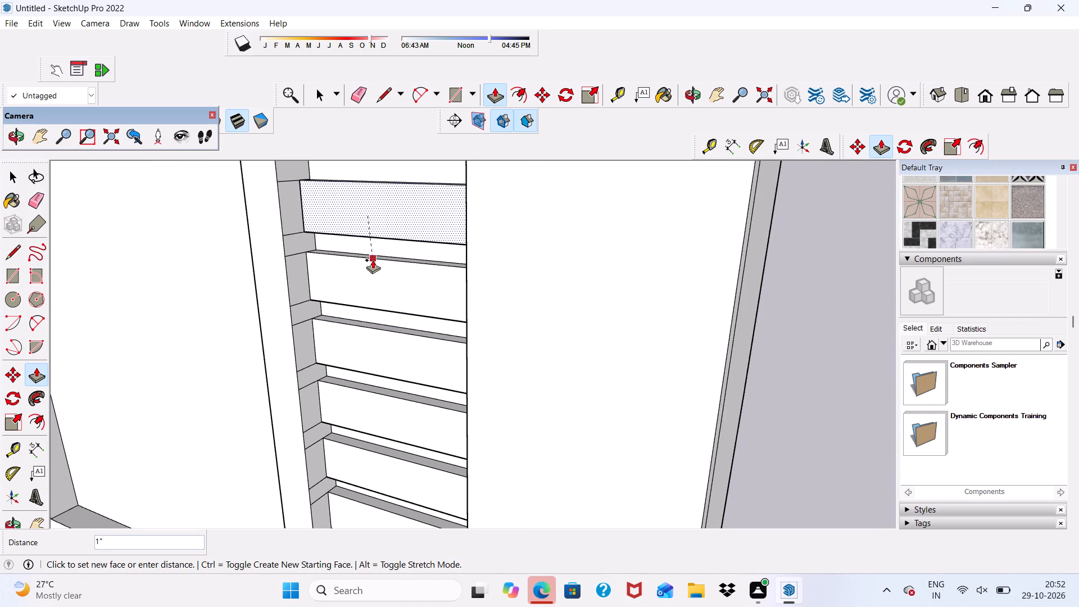
pyautogui.click(373, 260)
# Pull the ninth short band up, right of the window, out 1", flush with the raised bands below.
pyautogui.scroll(-11, 373, 260)
pyautogui.scroll(12, 373, 224)
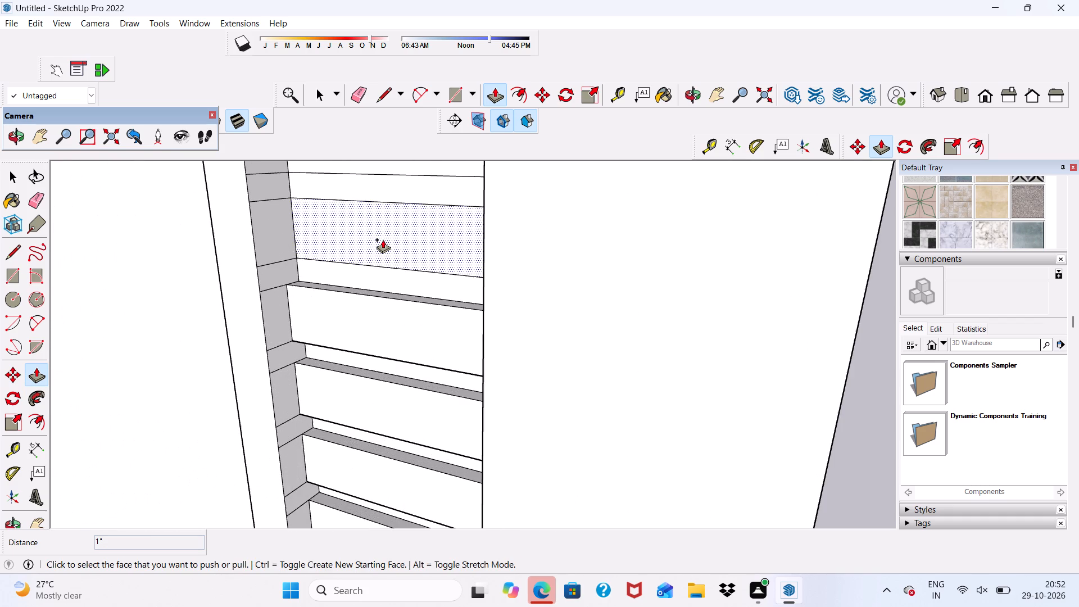
pyautogui.click(383, 239)
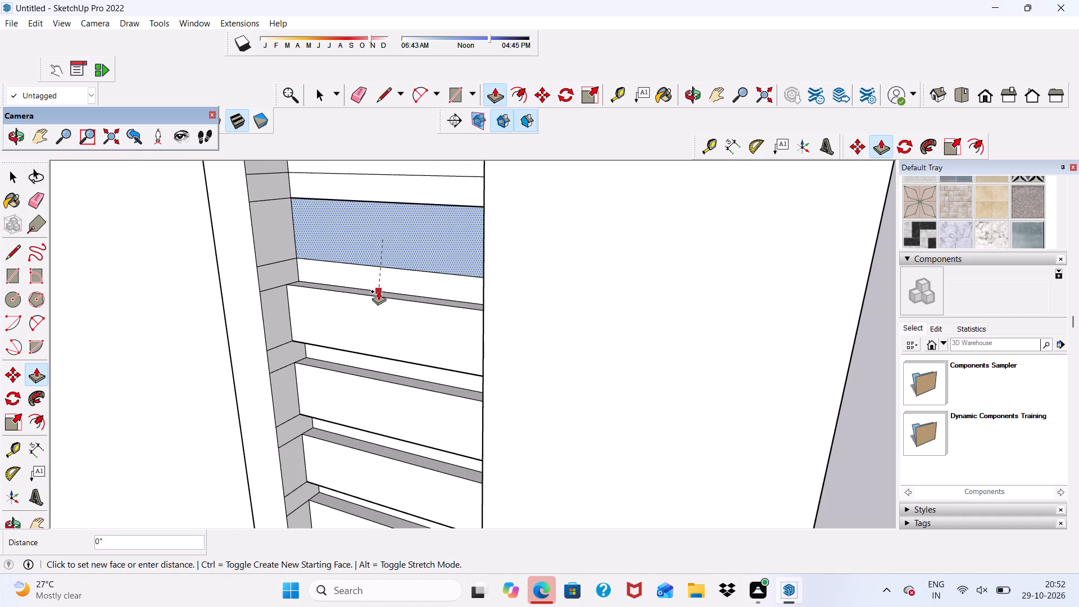
pyautogui.click(373, 293)
pyautogui.scroll(-6, 371, 297)
pyautogui.scroll(5, 341, 221)
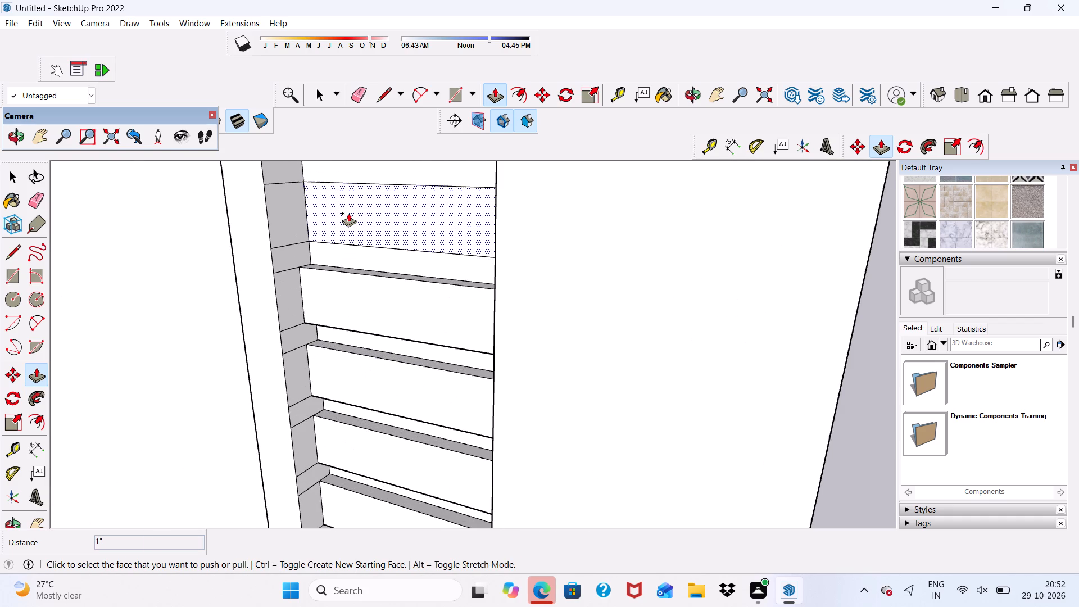
# Pull the tenth and eleventh short bands up, right of the window, out 1" to match those below.
pyautogui.click(348, 213)
pyautogui.click(363, 271)
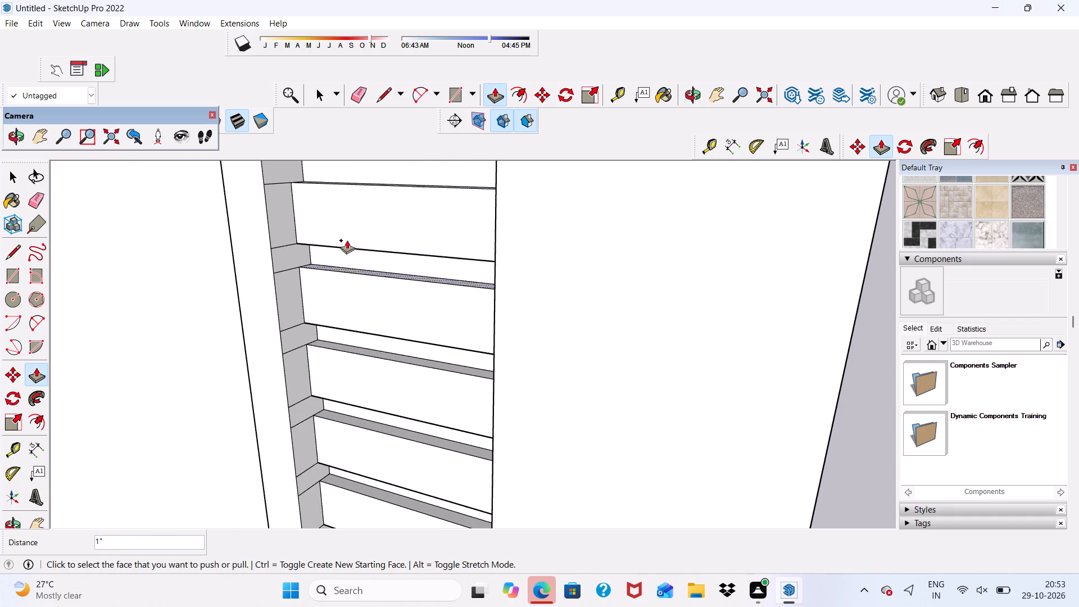
pyautogui.scroll(-5, 337, 235)
pyautogui.scroll(5, 348, 171)
pyautogui.click(348, 171)
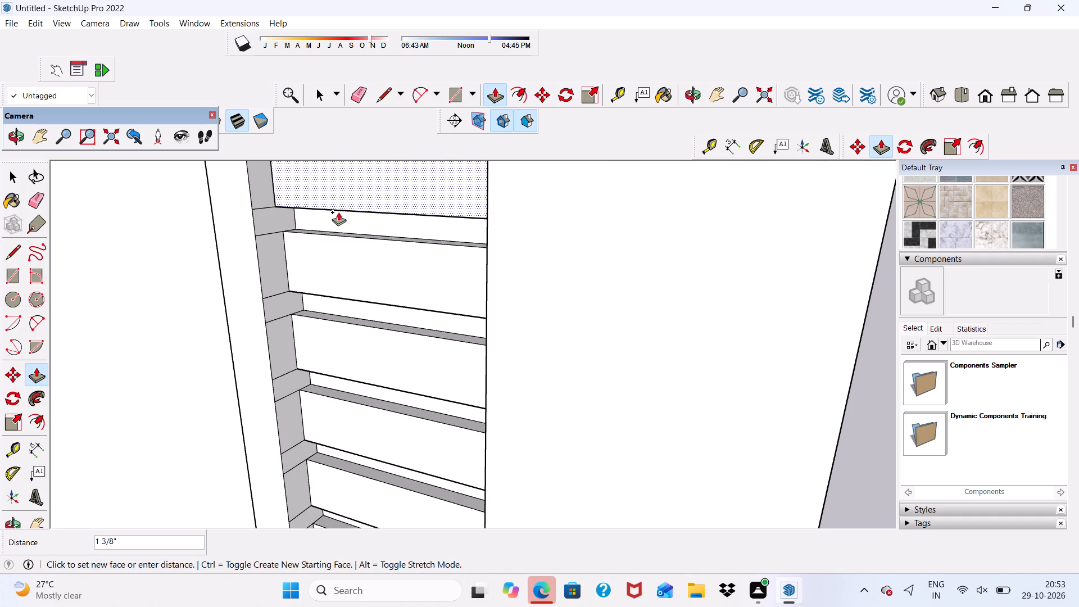
pyautogui.click(370, 239)
# Pull the last two short bands below the window frame's top, right of the window, out 1".
pyautogui.scroll(-13, 371, 238)
pyautogui.scroll(13, 382, 194)
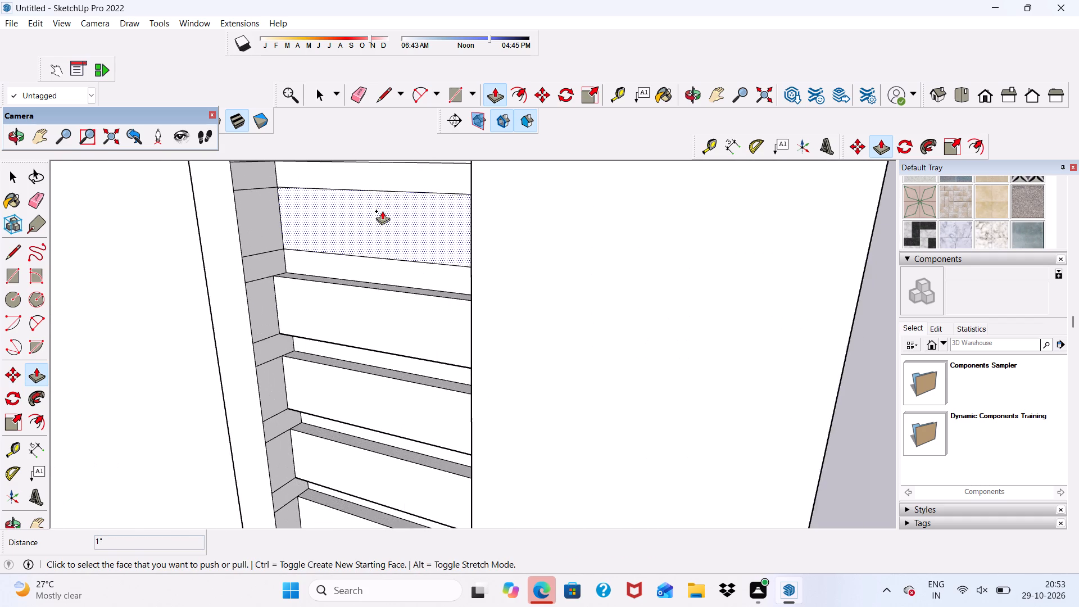
pyautogui.click(382, 215)
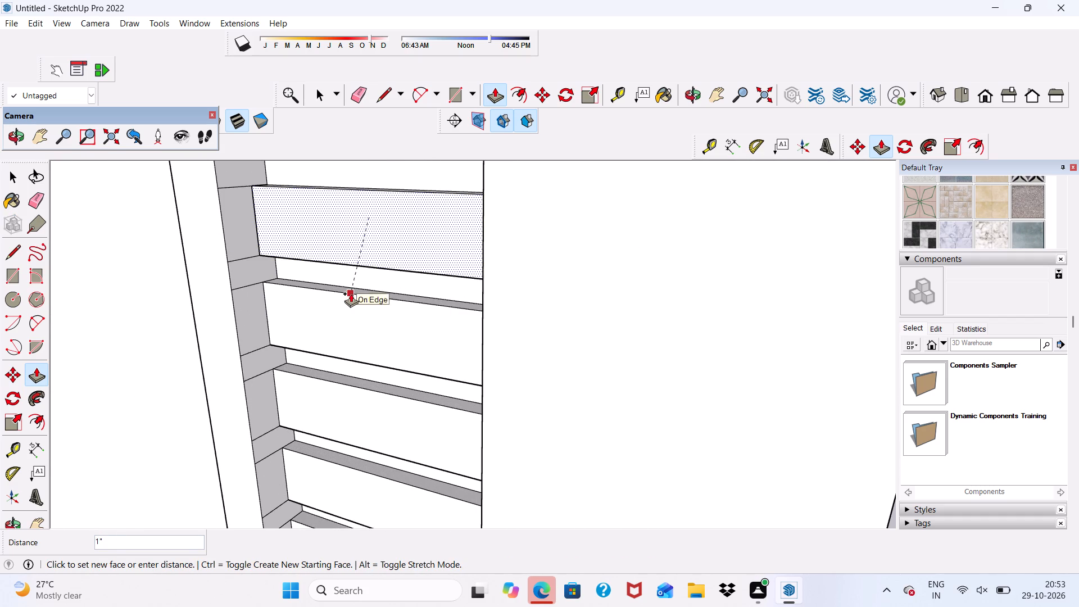
pyautogui.click(351, 293)
pyautogui.scroll(-5, 339, 293)
pyautogui.scroll(5, 346, 169)
pyautogui.click(361, 217)
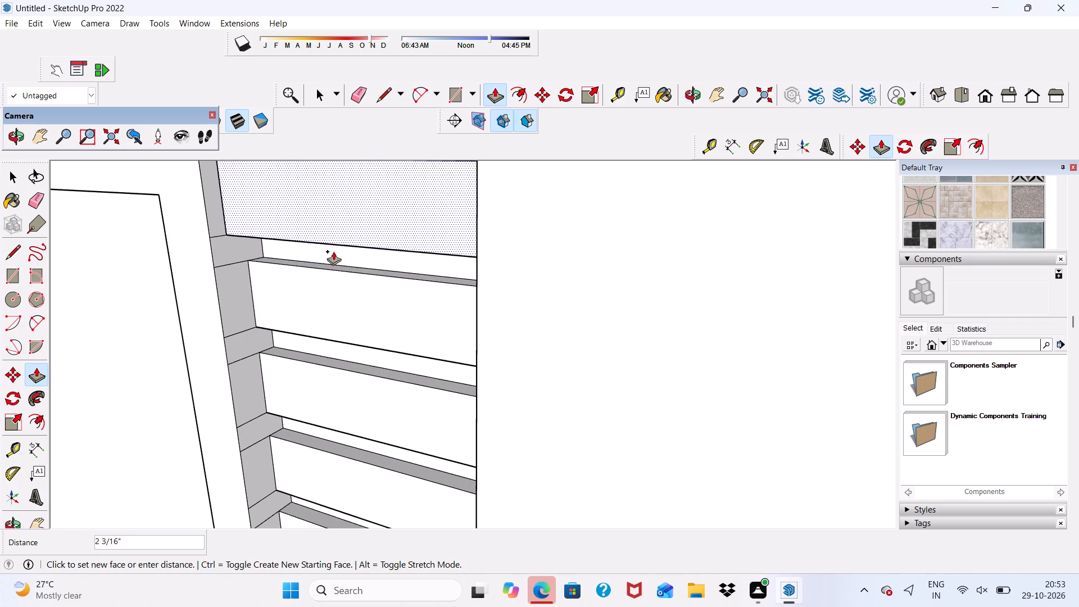
pyautogui.click(350, 272)
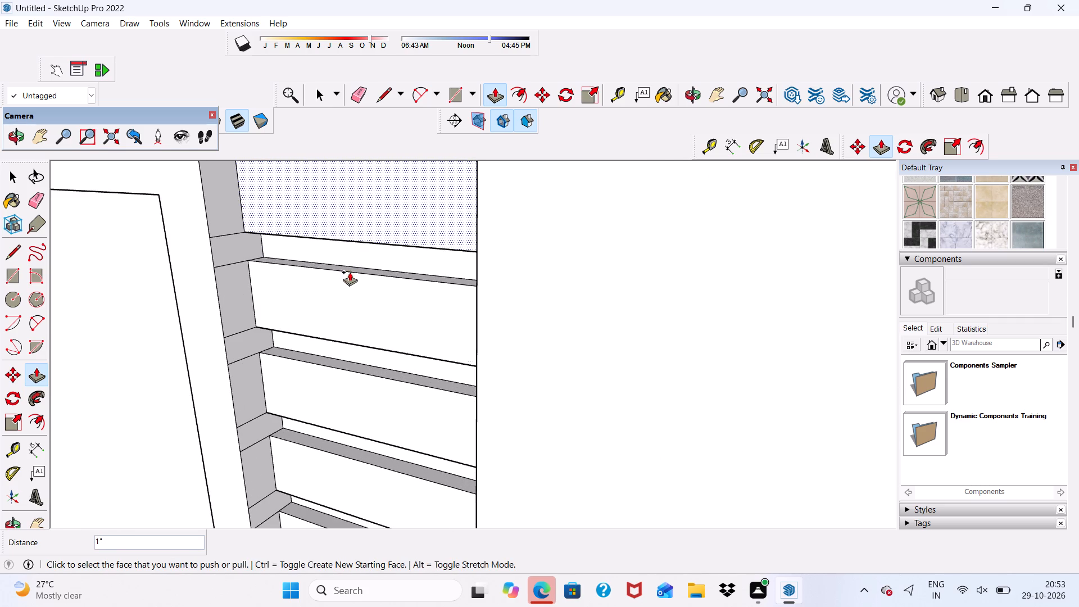
# Erase the leftover edges across the window frame's right outer side face at the top two band gaps.
pyautogui.scroll(-14, 347, 271)
pyautogui.scroll(1, 324, 233)
pyautogui.moveTo(324, 233); pyautogui.dragTo(344, 187, button='middle')
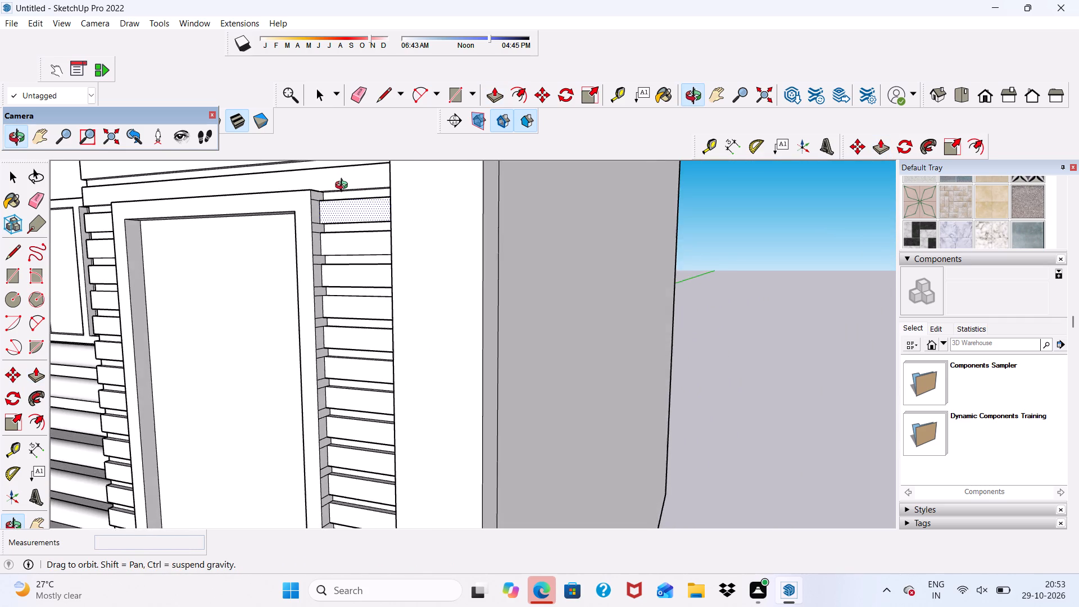
pyautogui.moveTo(344, 187); pyautogui.dragTo(346, 187, button='middle')
pyautogui.click(359, 90)
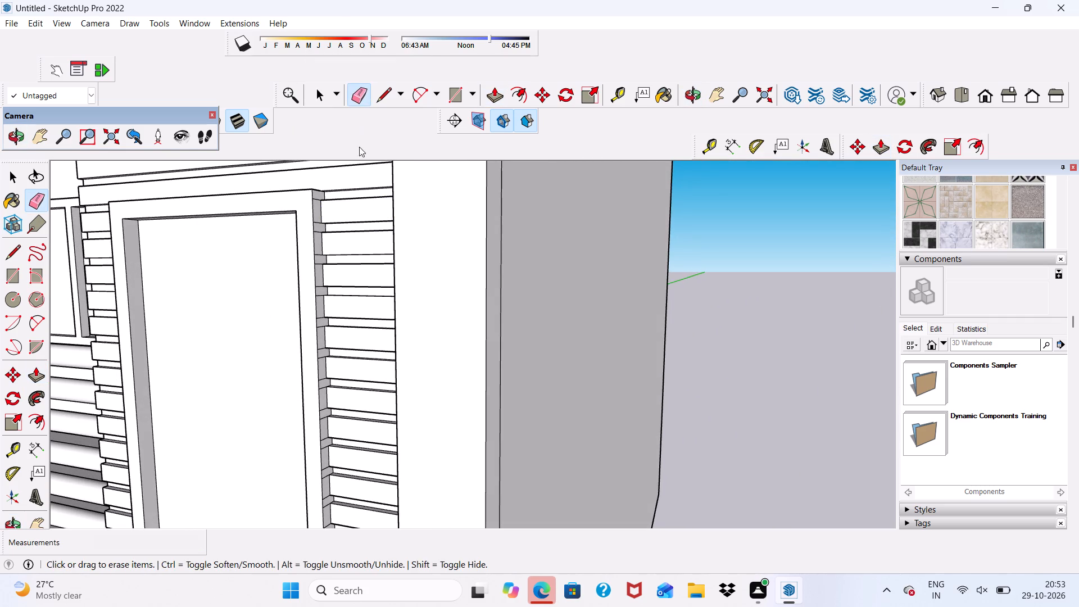
pyautogui.moveTo(359, 235); pyautogui.dragTo(322, 249, button='middle')
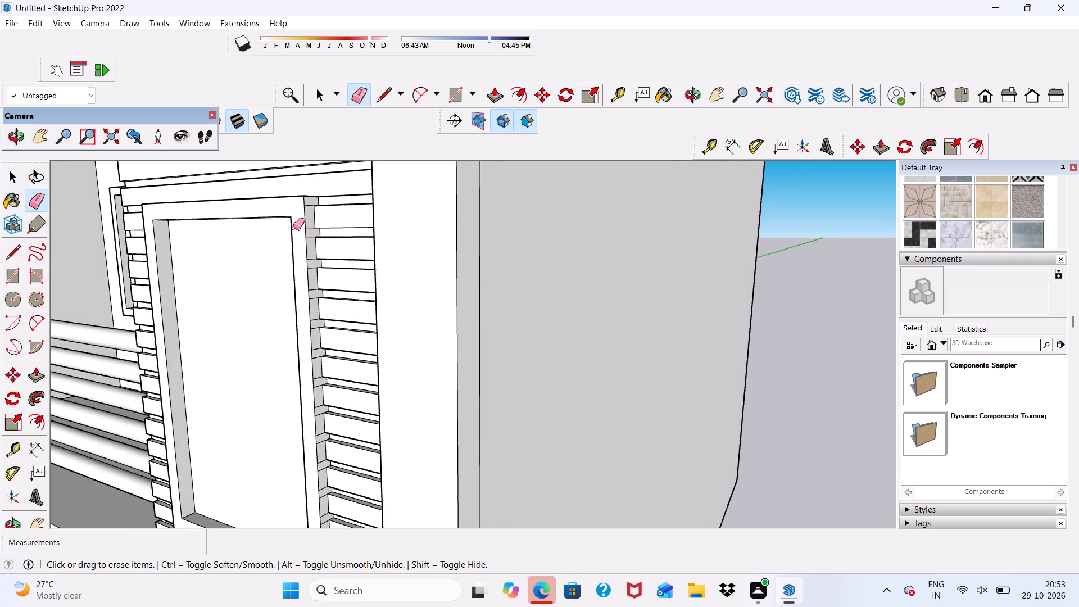
pyautogui.scroll(6, 287, 219)
pyautogui.scroll(10, 336, 222)
pyautogui.scroll(-12, 323, 163)
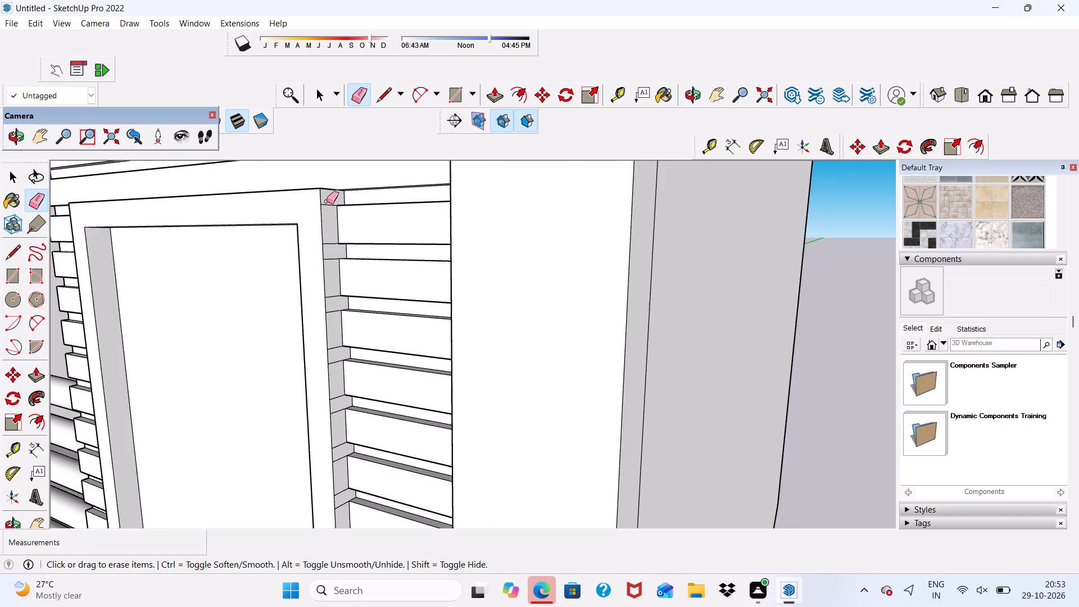
pyautogui.scroll(10, 327, 198)
pyautogui.moveTo(329, 201); pyautogui.dragTo(334, 228)
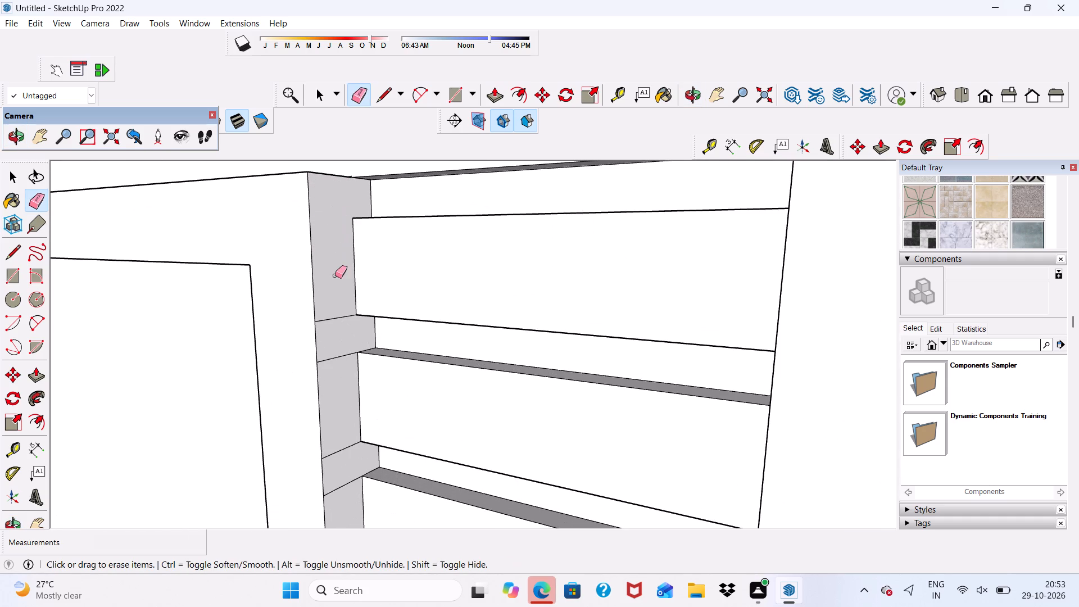
pyautogui.moveTo(335, 275); pyautogui.dragTo(348, 350)
pyautogui.moveTo(348, 350); pyautogui.dragTo(348, 370)
# Erase the leftover edges on the frame's right side face at the third and fourth band gaps from the top.
pyautogui.scroll(-6, 334, 296)
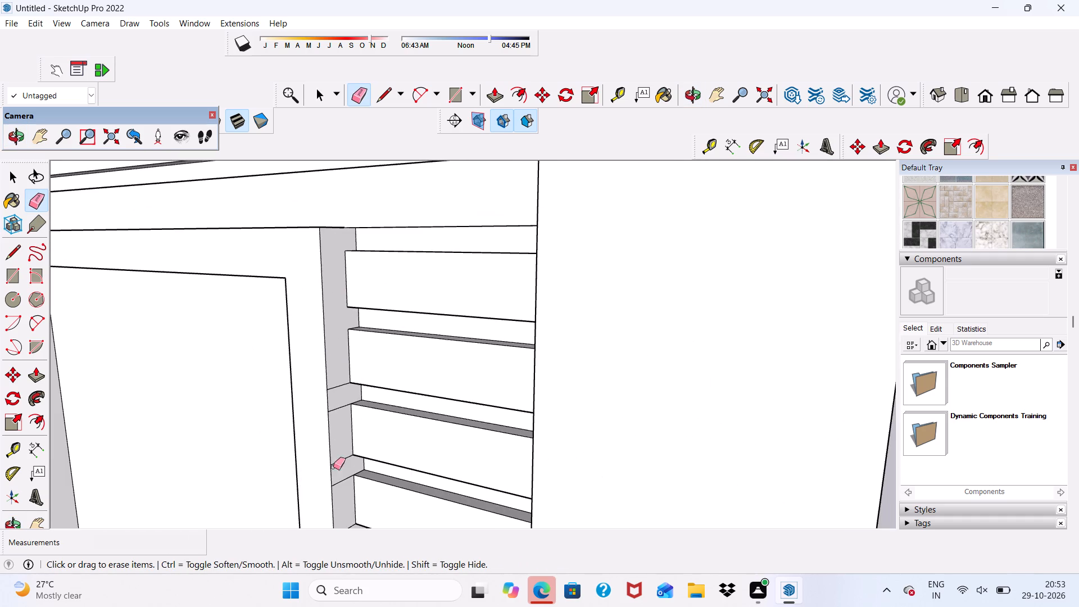
pyautogui.scroll(7, 337, 368)
pyautogui.scroll(-7, 331, 357)
pyautogui.moveTo(341, 449); pyautogui.dragTo(334, 421, button='middle')
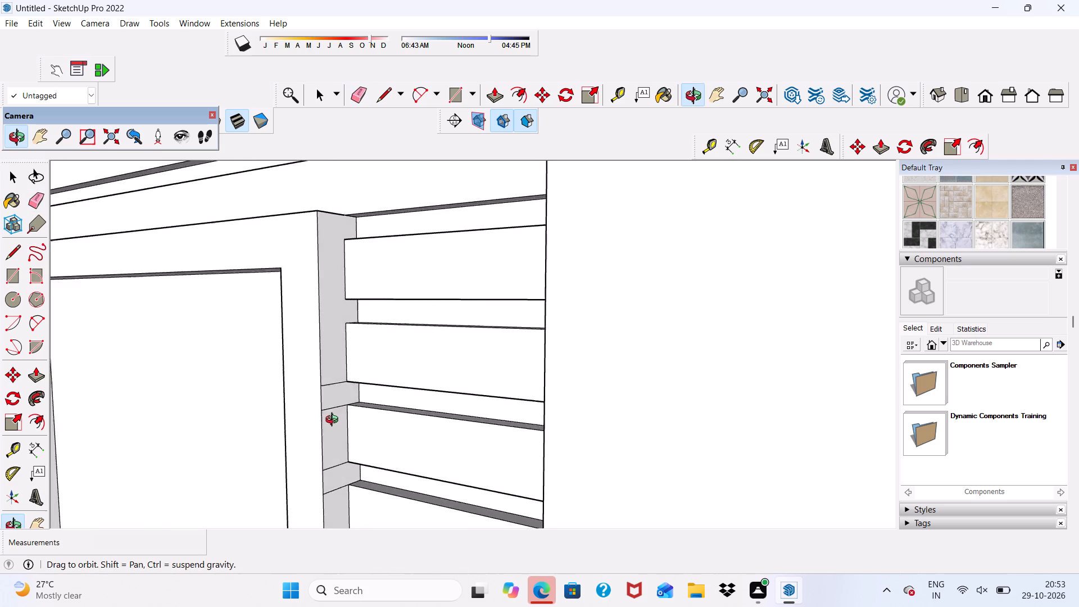
pyautogui.moveTo(334, 421); pyautogui.dragTo(328, 403, button='middle')
pyautogui.scroll(6, 318, 361)
pyautogui.moveTo(341, 396); pyautogui.dragTo(351, 447)
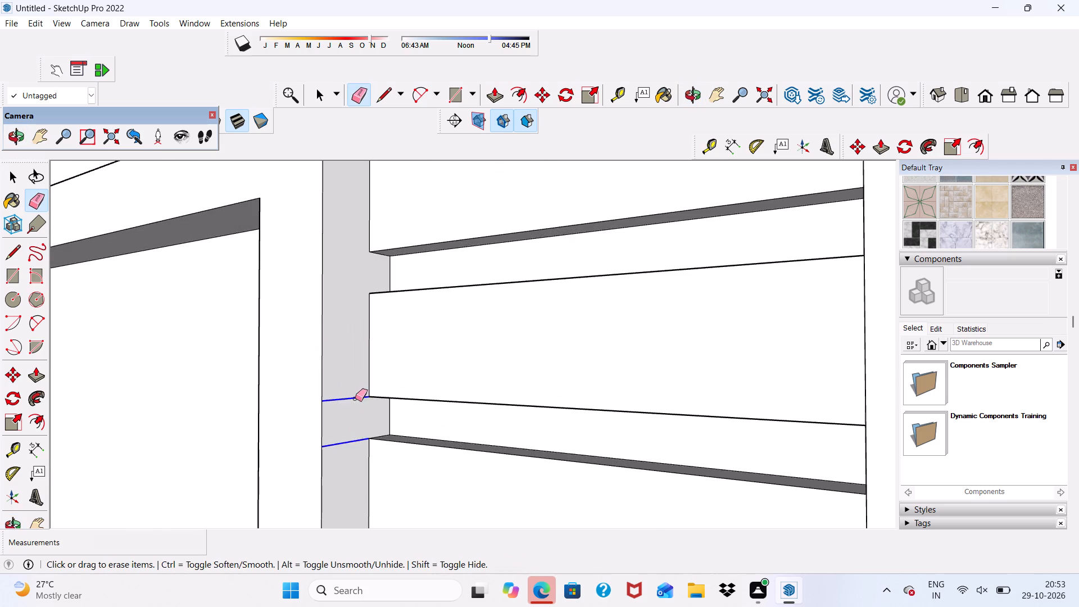
pyautogui.scroll(-7, 347, 306)
pyautogui.scroll(8, 371, 424)
pyautogui.scroll(-8, 343, 331)
pyautogui.scroll(7, 361, 404)
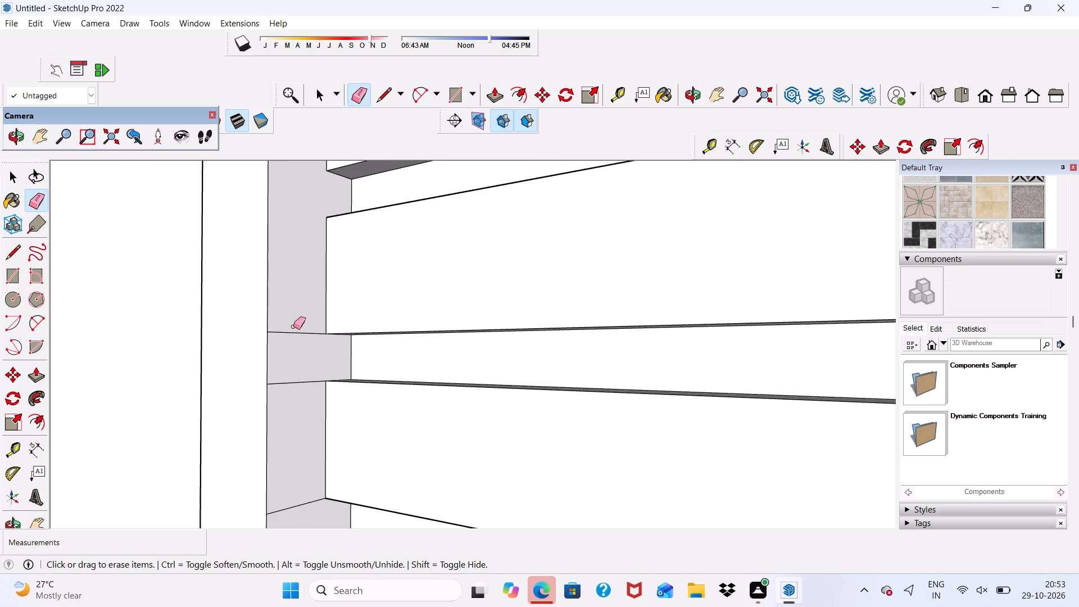
pyautogui.moveTo(293, 327); pyautogui.dragTo(305, 403)
# Erase the edge pairs crossing the frame's right side face at the next three band gaps down.
pyautogui.scroll(-7, 296, 279)
pyautogui.scroll(1, 298, 393)
pyautogui.moveTo(298, 394); pyautogui.dragTo(308, 451)
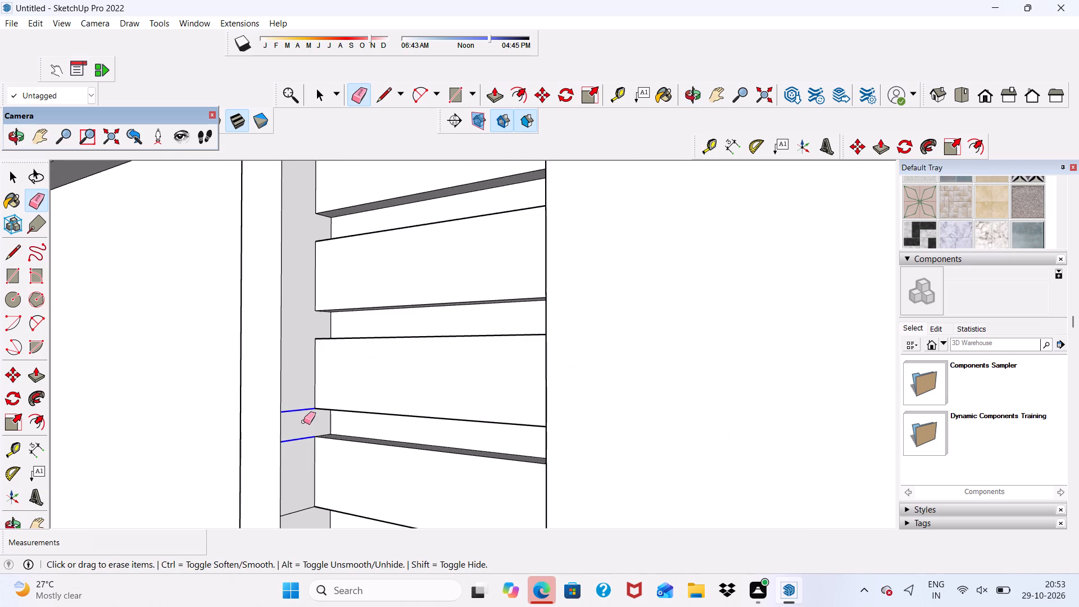
pyautogui.scroll(-12, 300, 362)
pyautogui.scroll(9, 333, 395)
pyautogui.moveTo(296, 336); pyautogui.dragTo(311, 384)
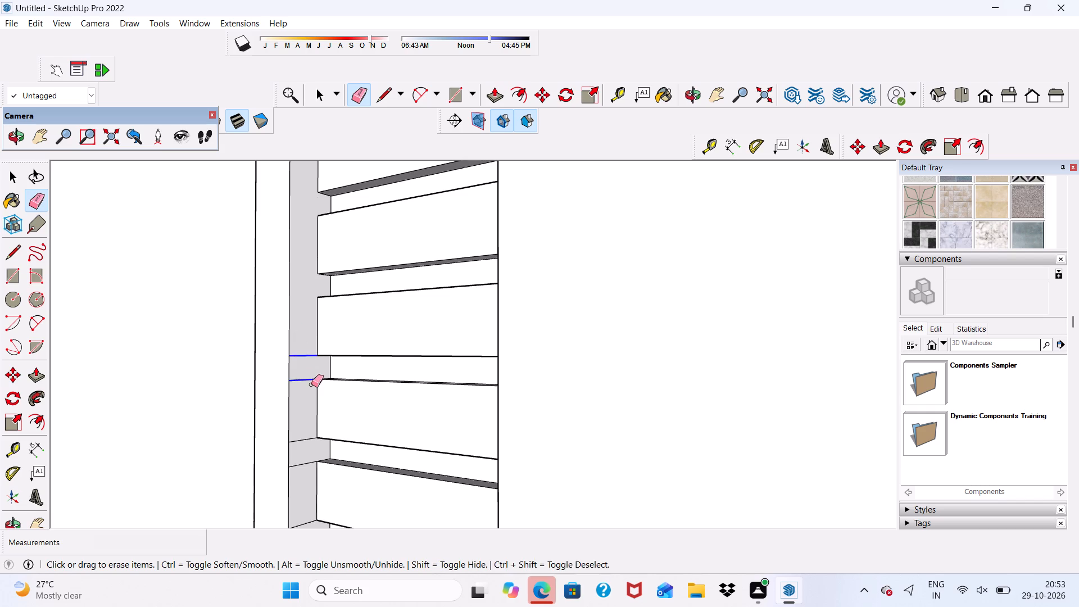
pyautogui.moveTo(311, 384); pyautogui.dragTo(312, 389)
pyautogui.scroll(-6, 303, 330)
pyautogui.scroll(7, 323, 456)
pyautogui.moveTo(285, 327); pyautogui.dragTo(293, 367)
# Continue down the frame's right side face, erasing the edge pairs at the following band gaps near mid-height.
pyautogui.scroll(-11, 292, 309)
pyautogui.scroll(4, 285, 416)
pyautogui.scroll(6, 296, 321)
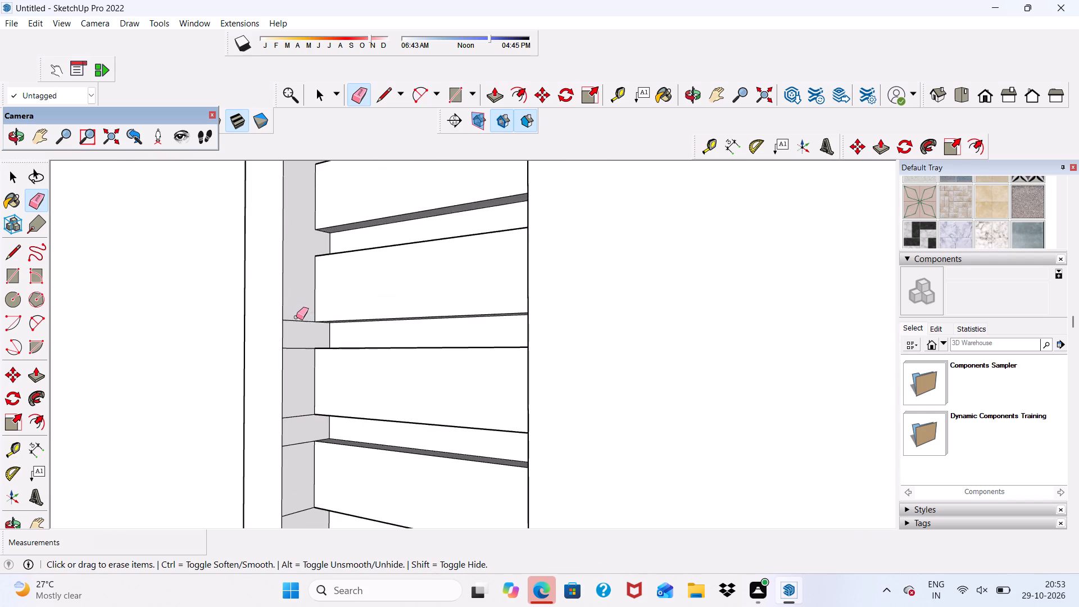
pyautogui.moveTo(296, 317); pyautogui.dragTo(305, 349)
pyautogui.scroll(-8, 296, 266)
pyautogui.scroll(8, 305, 345)
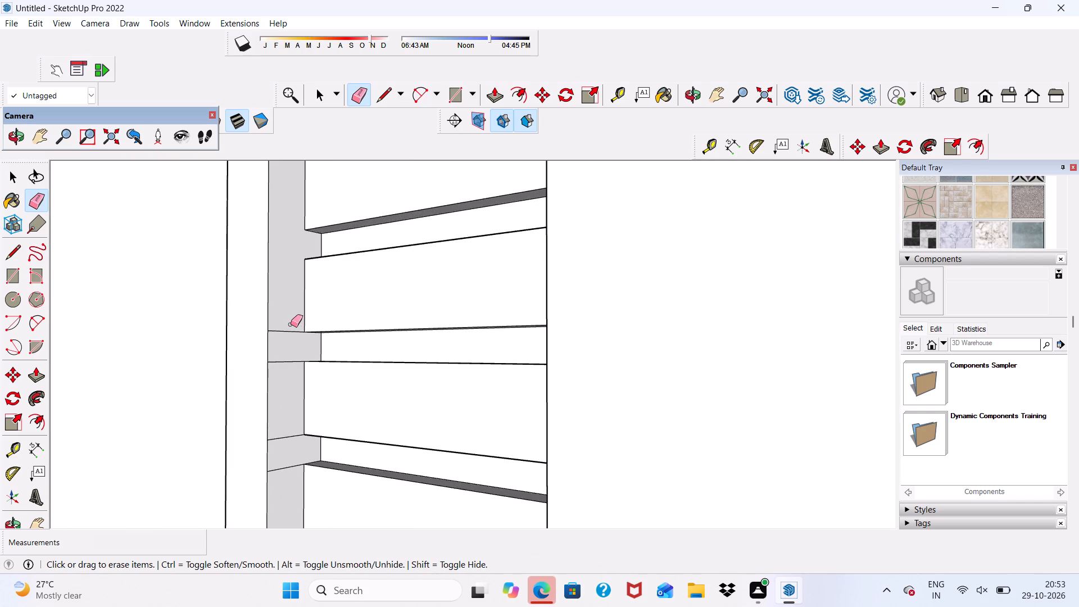
pyautogui.moveTo(291, 324); pyautogui.dragTo(294, 368)
pyautogui.scroll(-7, 279, 283)
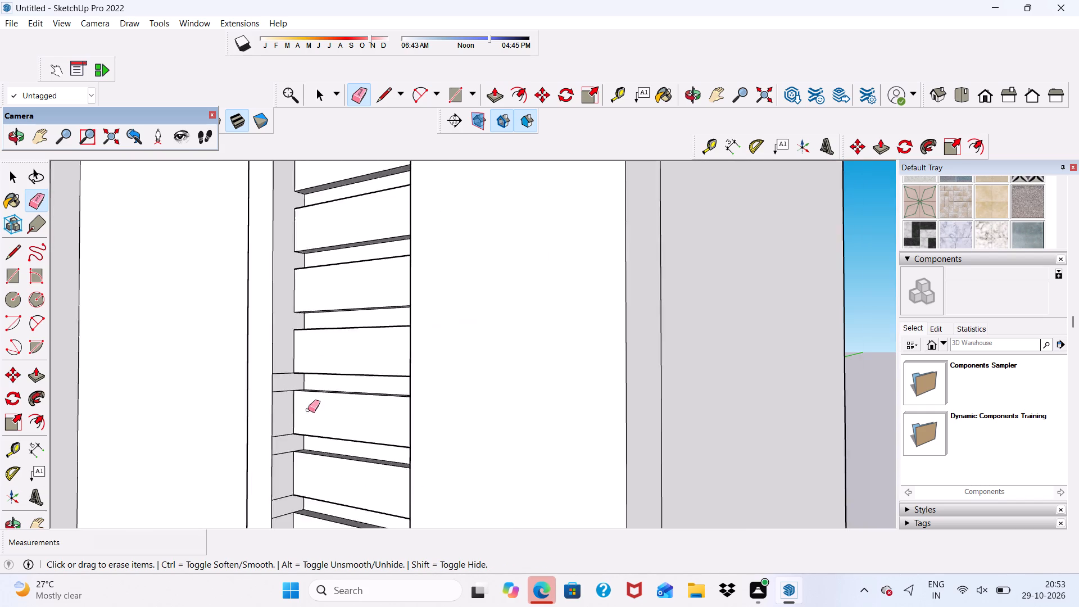
pyautogui.scroll(11, 308, 410)
pyautogui.moveTo(261, 312); pyautogui.dragTo(253, 384)
pyautogui.moveTo(233, 337); pyautogui.dragTo(238, 349)
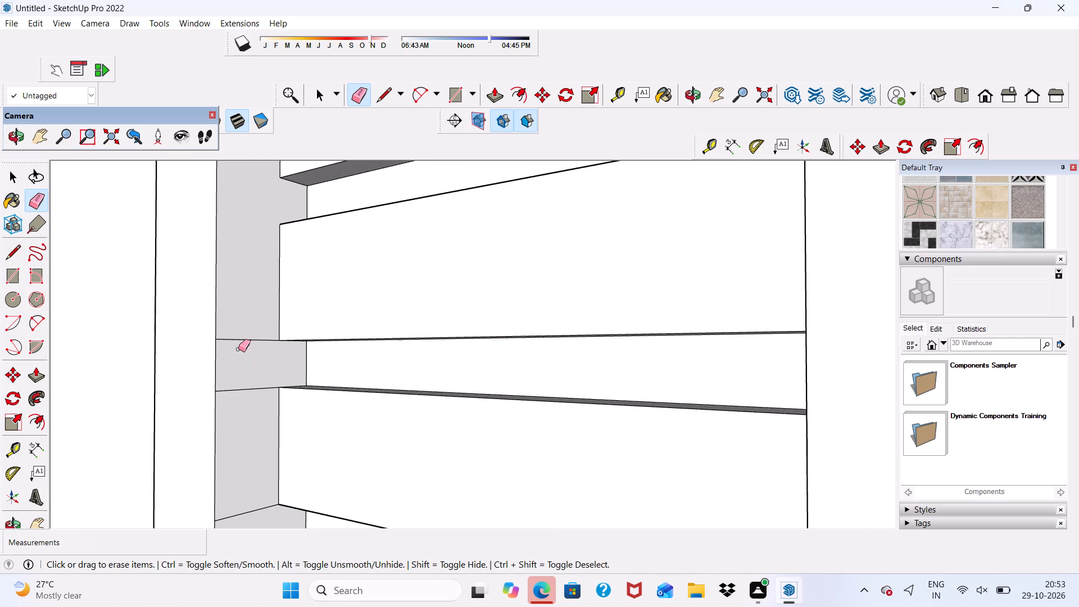
pyautogui.moveTo(238, 349); pyautogui.dragTo(243, 390)
# Erase the edge pairs crossing the frame's right side face at the next two band gaps down.
pyautogui.scroll(-7, 234, 257)
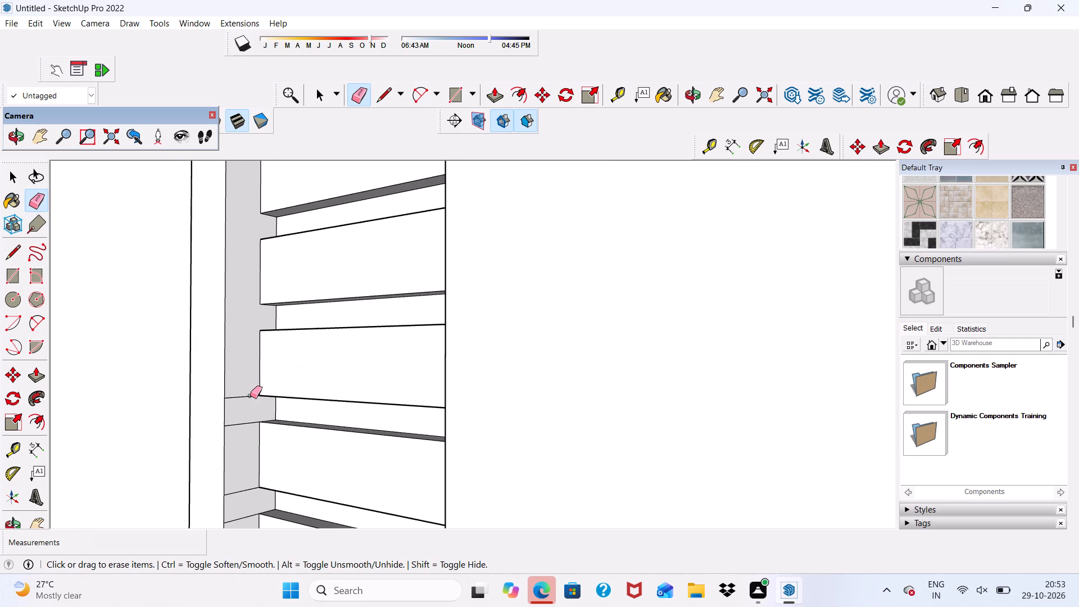
pyautogui.scroll(7, 250, 396)
pyautogui.moveTo(239, 395); pyautogui.dragTo(241, 456)
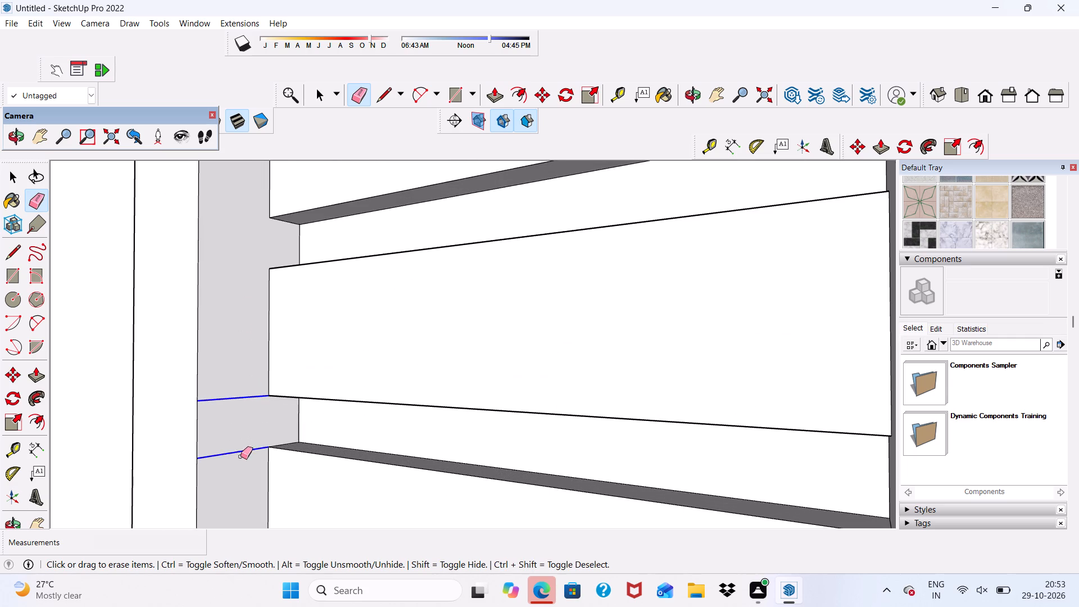
pyautogui.moveTo(241, 456); pyautogui.dragTo(241, 454)
pyautogui.scroll(-7, 244, 255)
pyautogui.scroll(1, 247, 278)
pyautogui.scroll(-7, 248, 282)
pyautogui.scroll(8, 256, 399)
pyautogui.moveTo(226, 382); pyautogui.dragTo(230, 434)
# Erase the remaining edges on the frame's right side face at the lowest band gaps, down to the window's bottom.
pyautogui.scroll(-7, 233, 279)
pyautogui.scroll(7, 252, 393)
pyautogui.moveTo(225, 420); pyautogui.dragTo(227, 464)
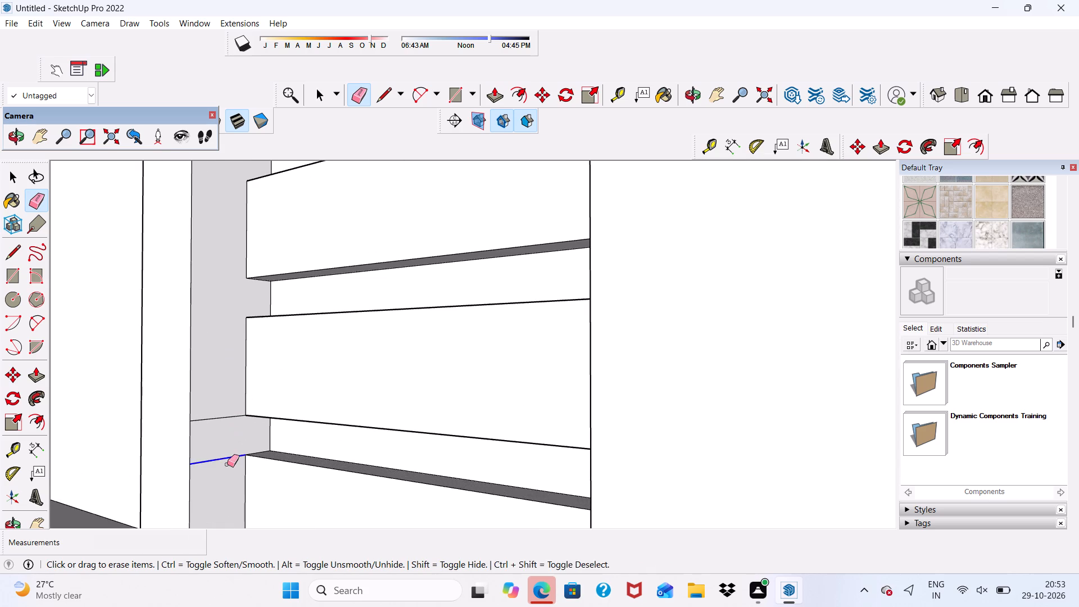
pyautogui.moveTo(227, 464); pyautogui.dragTo(222, 459)
pyautogui.moveTo(211, 400); pyautogui.dragTo(221, 442)
pyautogui.scroll(-7, 247, 175)
pyautogui.scroll(6, 239, 373)
pyautogui.moveTo(236, 393); pyautogui.dragTo(239, 403)
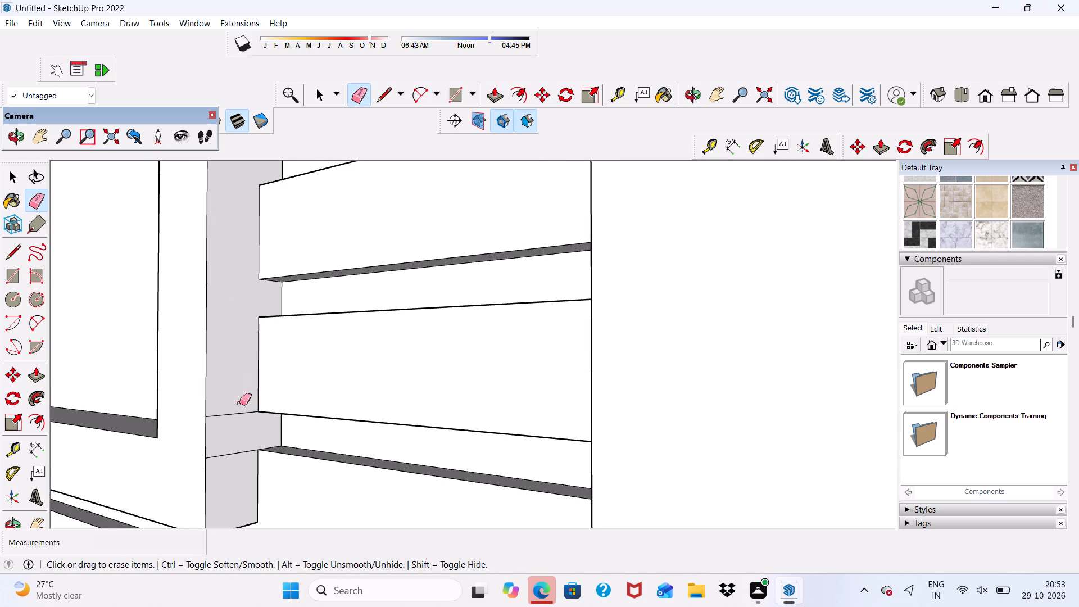
pyautogui.moveTo(239, 403); pyautogui.dragTo(234, 450)
# Erase the leftover edges across the window frame's left outer side face at the lowest two uncleared band gaps.
pyautogui.scroll(-6, 237, 342)
pyautogui.scroll(-12, 251, 274)
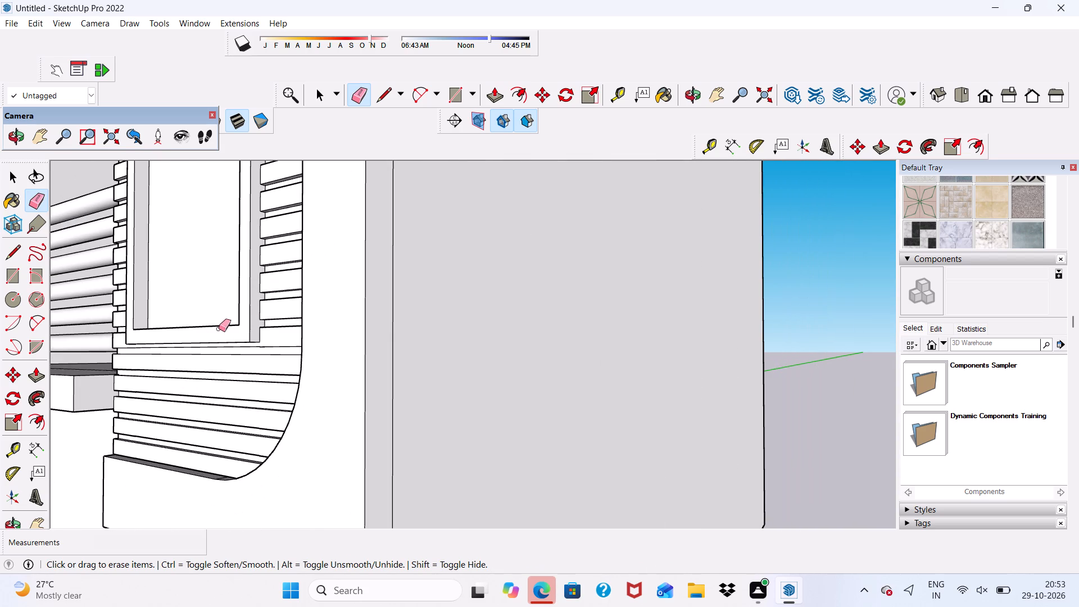
pyautogui.moveTo(213, 329); pyautogui.dragTo(582, 330, button='middle')
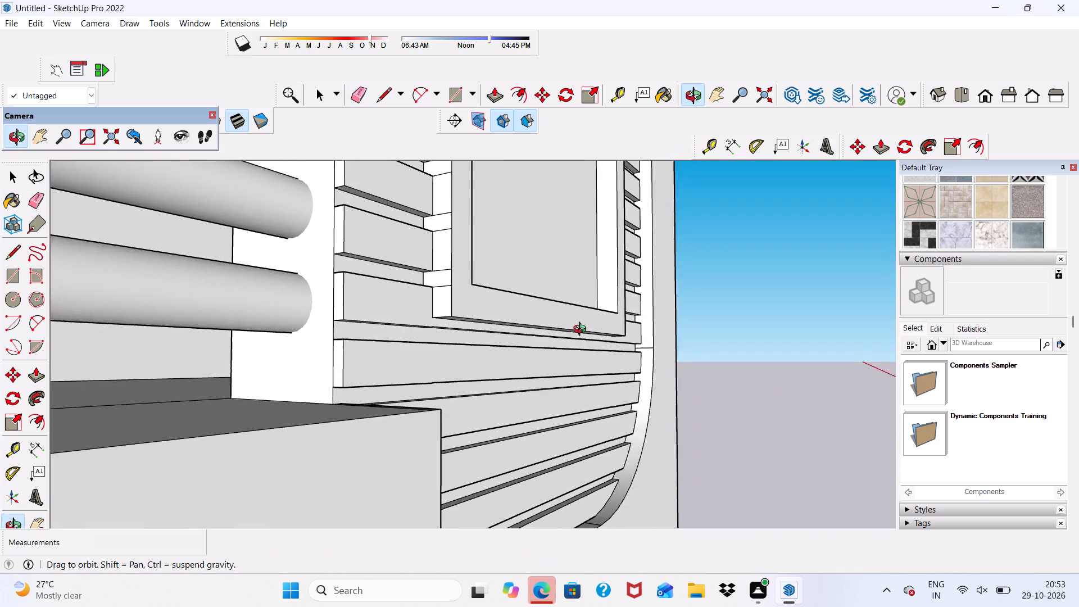
pyautogui.moveTo(582, 330); pyautogui.dragTo(583, 333, button='middle')
pyautogui.scroll(8, 425, 372)
pyautogui.scroll(-8, 424, 369)
pyautogui.scroll(13, 438, 260)
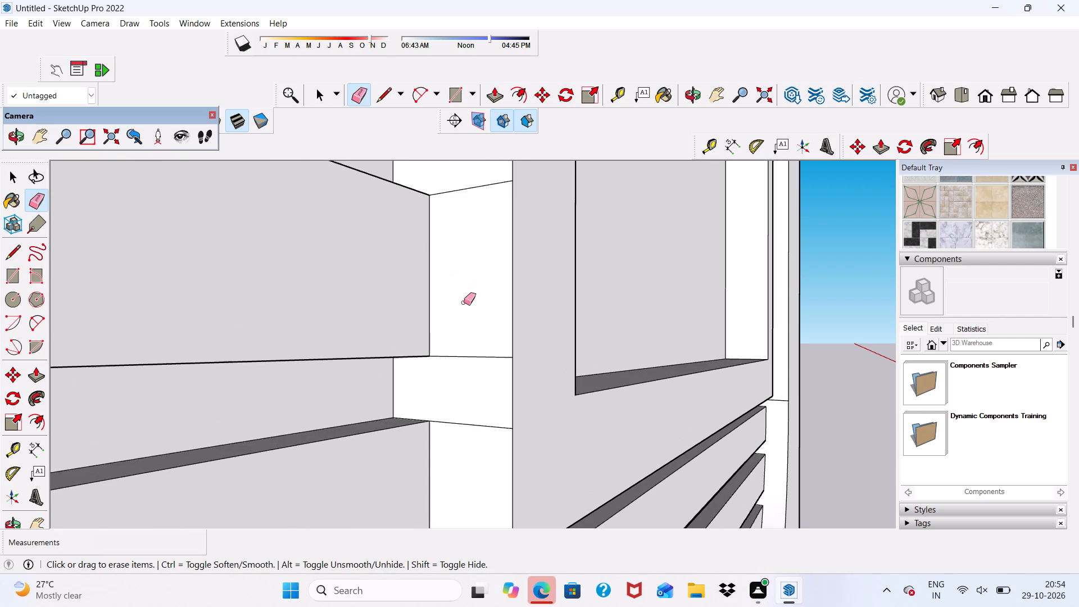
pyautogui.moveTo(464, 306); pyautogui.dragTo(470, 437)
pyautogui.scroll(-7, 477, 382)
pyautogui.scroll(5, 487, 287)
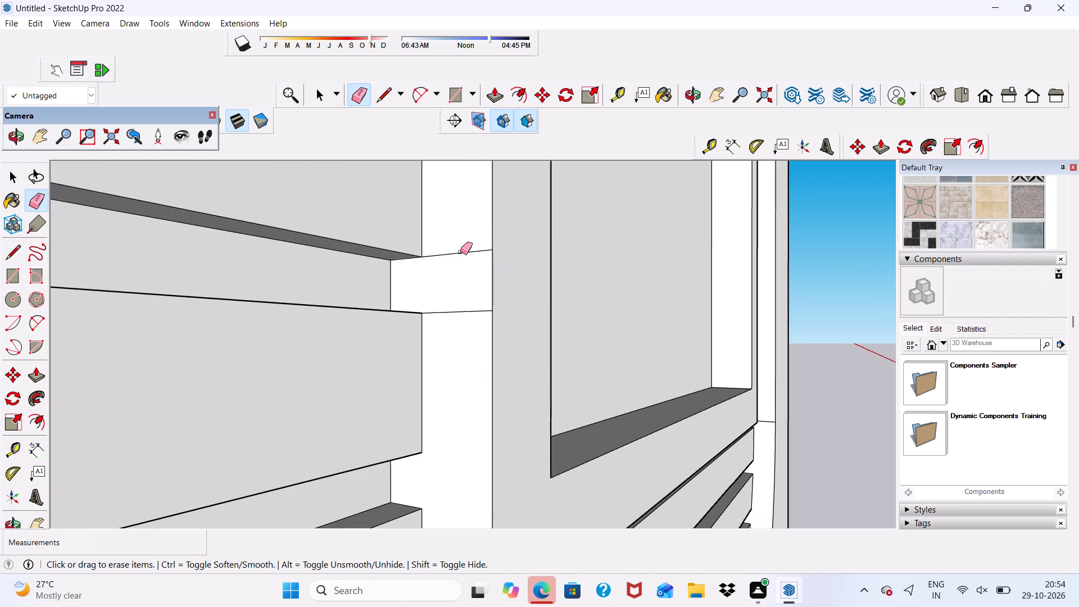
pyautogui.moveTo(460, 252); pyautogui.dragTo(464, 325)
# Erase the edge pairs on the frame's left side face at the next two band gaps up.
pyautogui.scroll(-15, 432, 311)
pyautogui.scroll(14, 445, 306)
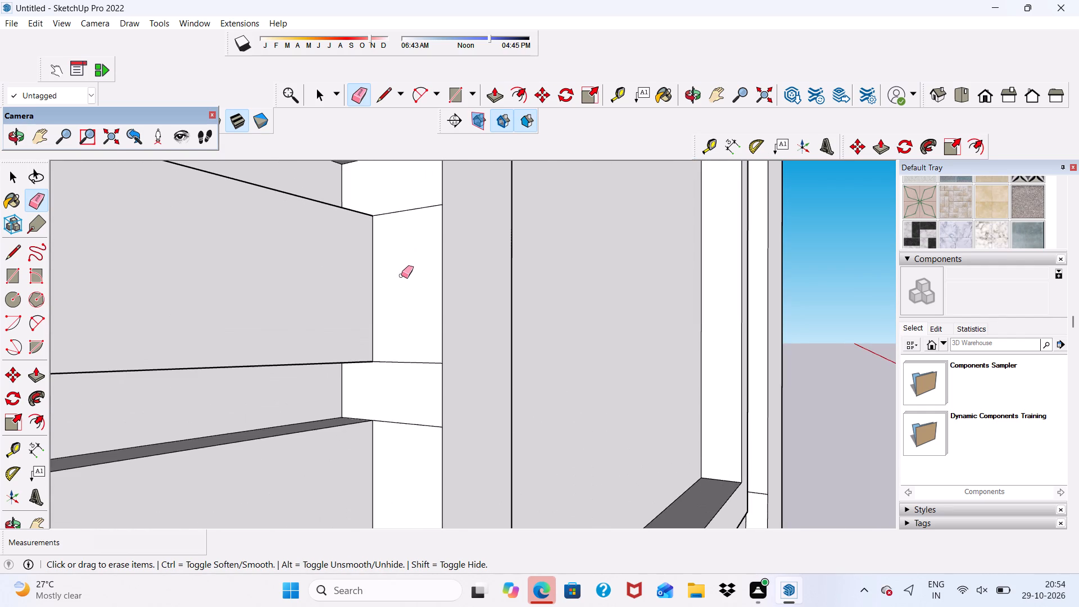
pyautogui.moveTo(402, 285); pyautogui.dragTo(420, 429)
pyautogui.scroll(-7, 410, 324)
pyautogui.scroll(7, 406, 253)
pyautogui.moveTo(406, 244); pyautogui.dragTo(414, 288)
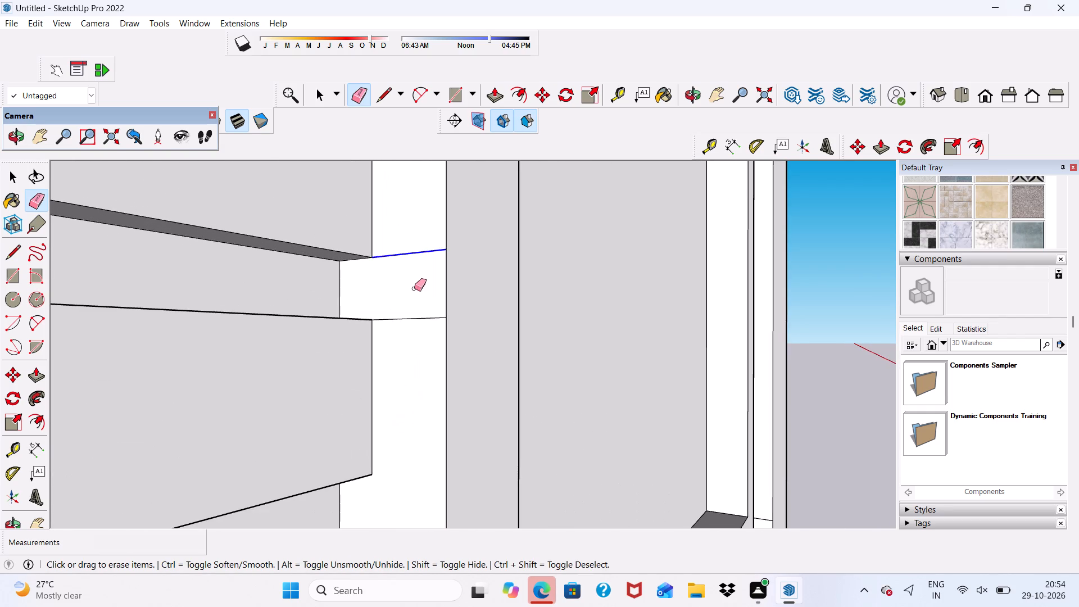
pyautogui.moveTo(414, 288); pyautogui.dragTo(414, 319)
# Erase the edge pairs at the following two band gaps up the frame's left side face.
pyautogui.scroll(-14, 411, 308)
pyautogui.scroll(8, 413, 269)
pyautogui.moveTo(409, 289); pyautogui.dragTo(416, 334)
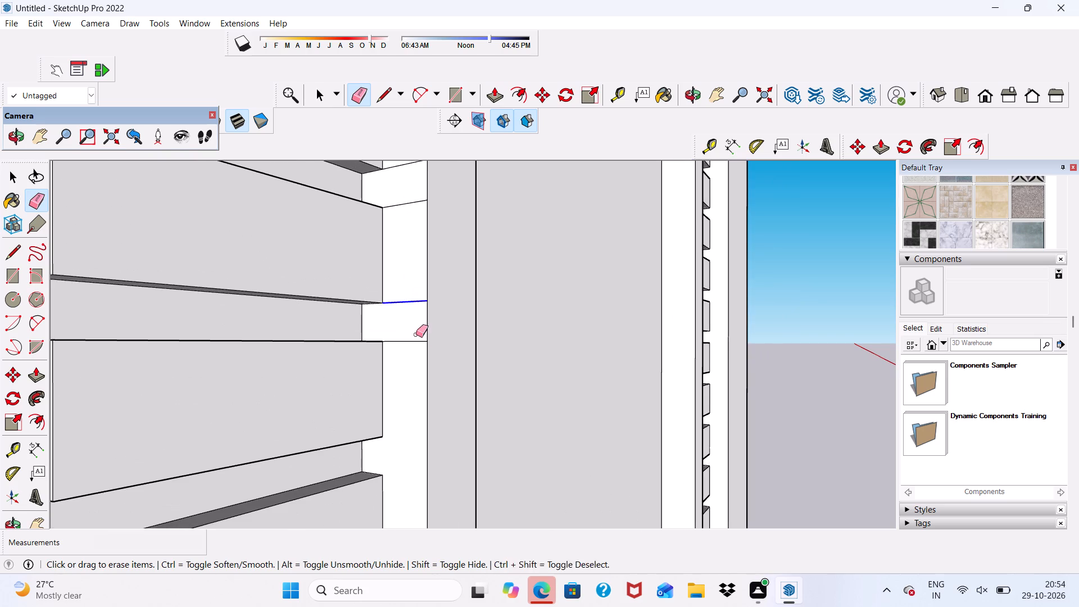
pyautogui.moveTo(416, 334); pyautogui.dragTo(416, 355)
pyautogui.scroll(-15, 403, 301)
pyautogui.scroll(14, 398, 289)
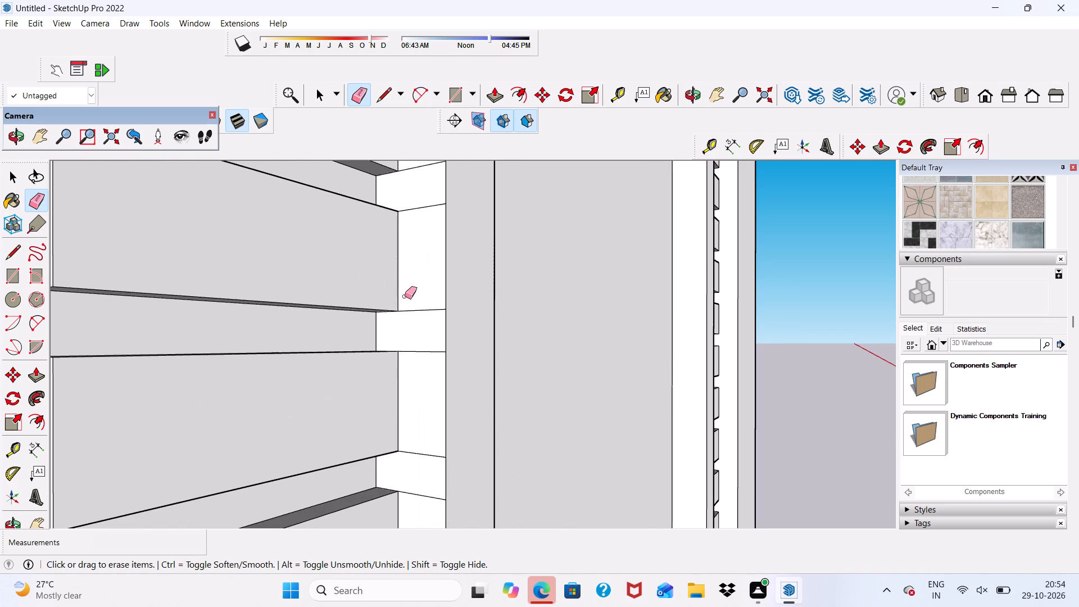
pyautogui.moveTo(412, 306); pyautogui.dragTo(423, 367)
# Continue up the frame's left side face, erasing the edges at the next band gaps.
pyautogui.scroll(4, 411, 400)
pyautogui.moveTo(411, 434); pyautogui.dragTo(411, 424)
pyautogui.scroll(-7, 410, 301)
pyautogui.scroll(5, 410, 348)
pyautogui.moveTo(411, 375); pyautogui.dragTo(423, 440)
pyautogui.scroll(-13, 407, 329)
pyautogui.scroll(8, 394, 204)
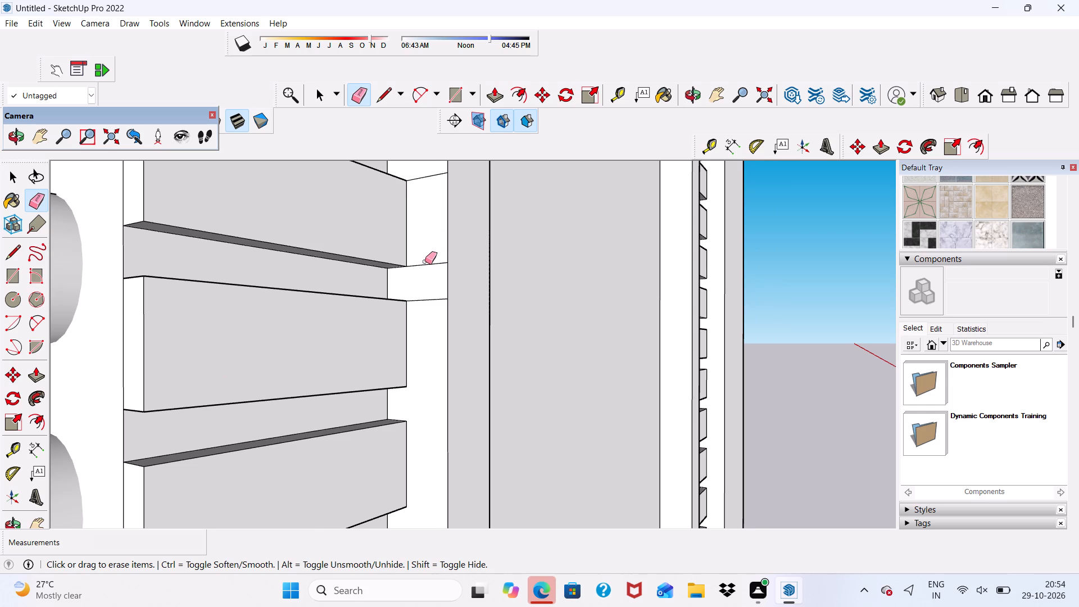
pyautogui.moveTo(425, 261); pyautogui.dragTo(430, 291)
# Erase the edge pair at the next uncleared band gap up the frame's left side face.
pyautogui.scroll(-6, 410, 288)
pyautogui.scroll(4, 395, 212)
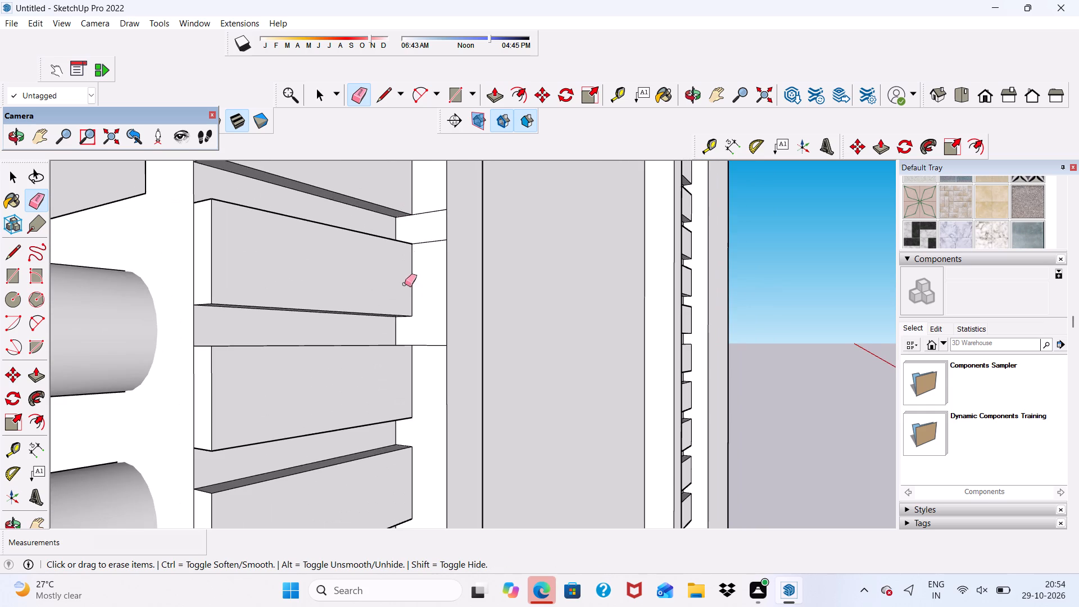
pyautogui.moveTo(412, 311); pyautogui.dragTo(480, 307, button='middle')
pyautogui.scroll(4, 395, 352)
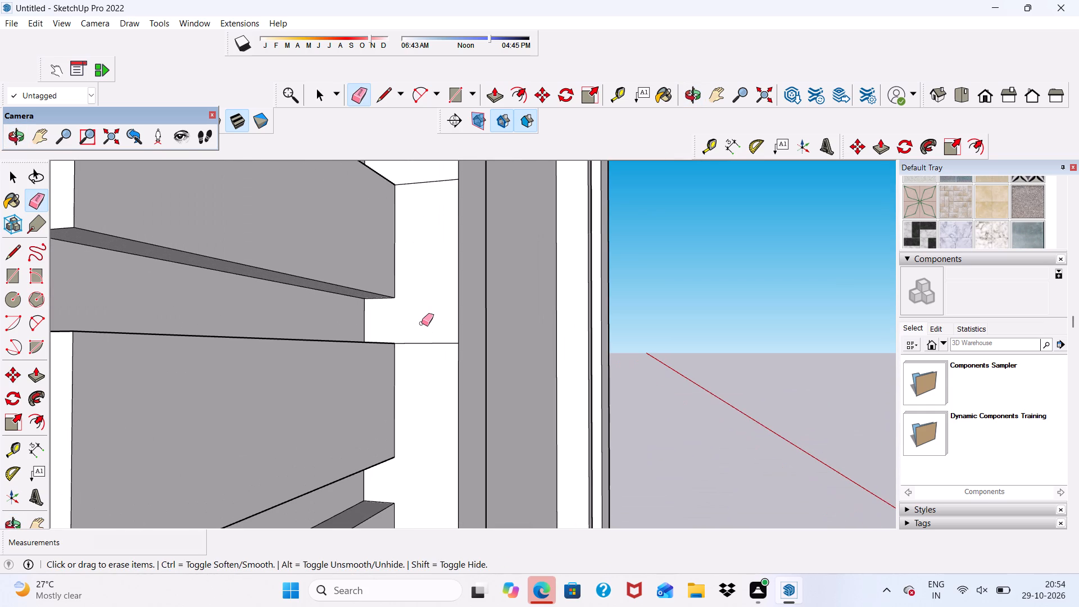